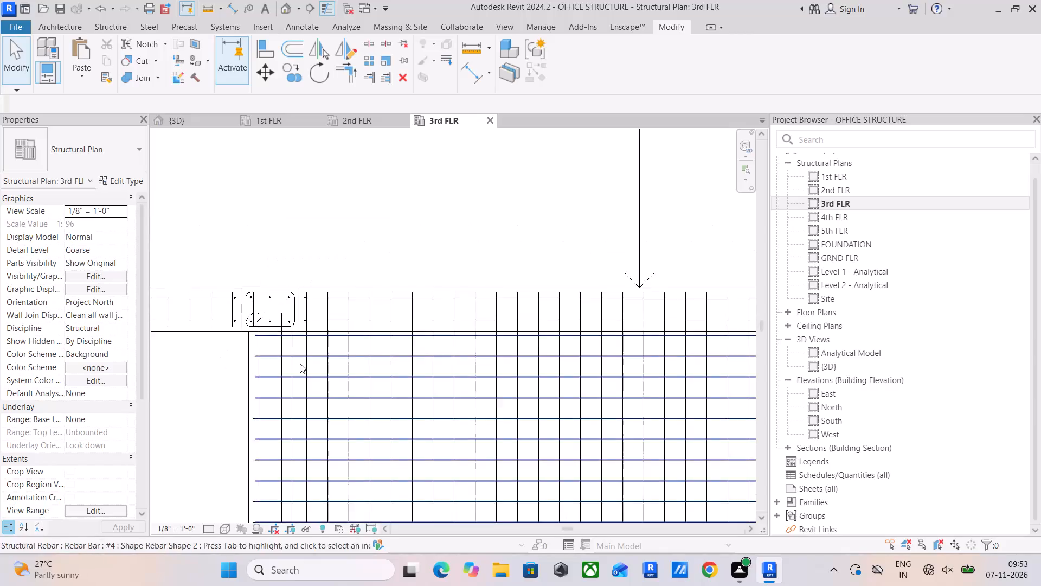
# Examine the 3rd FLR plan bays around the pasted beam and its columns for slab reinforcement coverage.
pyautogui.moveTo(300, 364); pyautogui.dragTo(371, 257, button='middle')
pyautogui.scroll(-5, 371, 241)
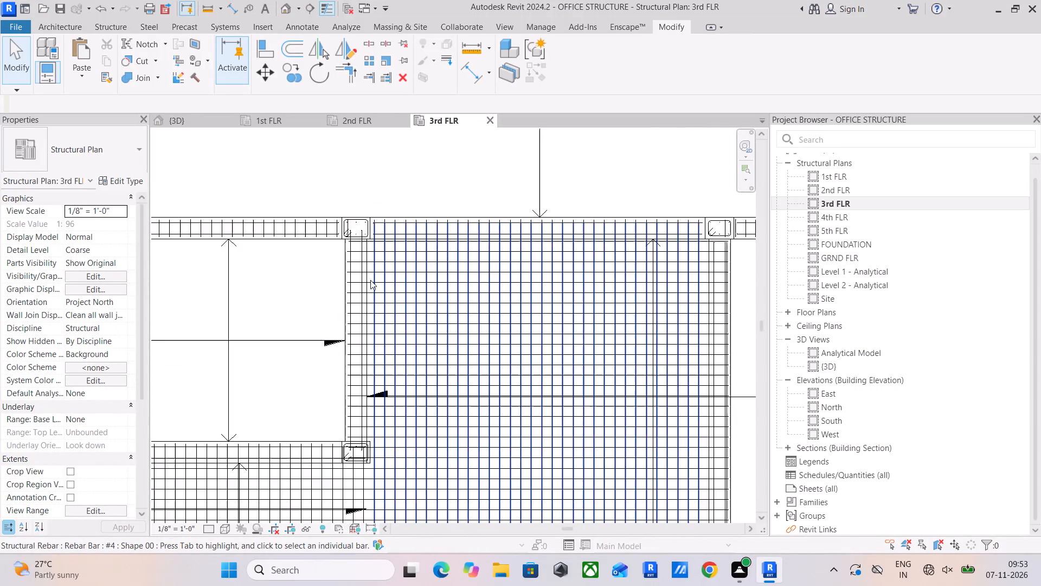
pyautogui.scroll(-3, 376, 303)
pyautogui.moveTo(376, 303); pyautogui.dragTo(319, 255, button='middle')
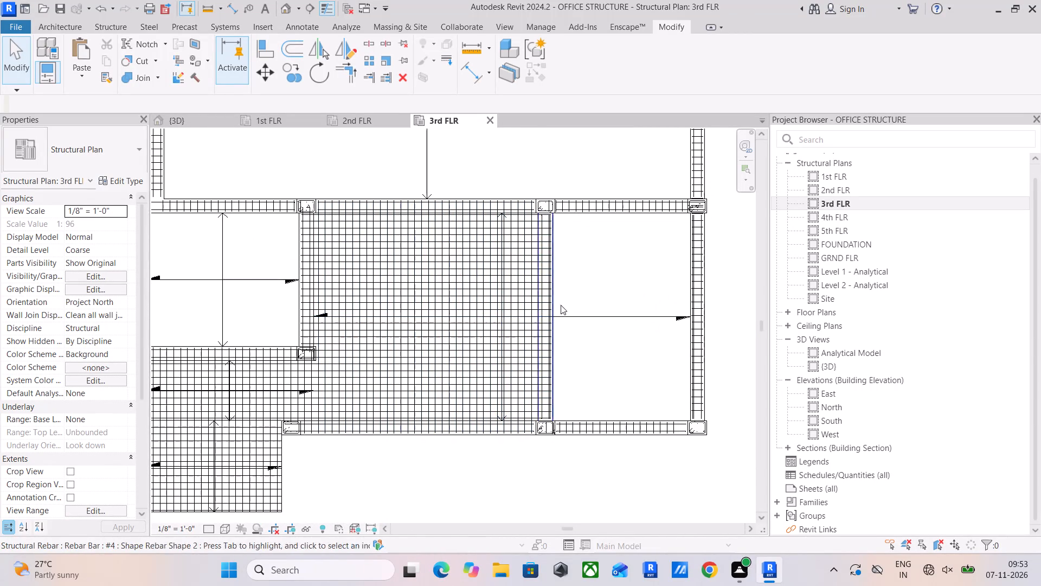
pyautogui.scroll(5, 576, 407)
pyautogui.scroll(4, 512, 420)
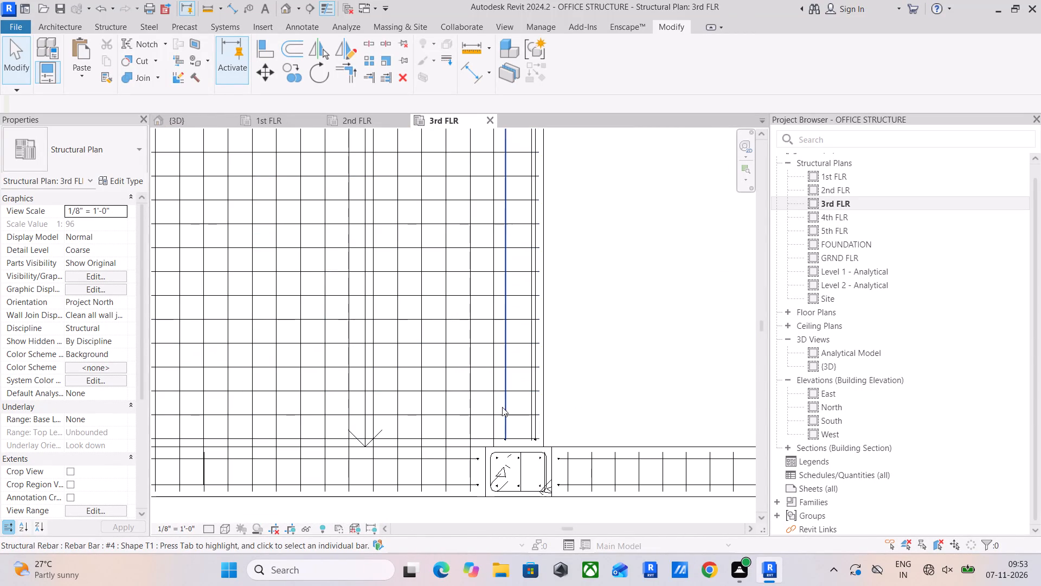
pyautogui.scroll(-4, 275, 326)
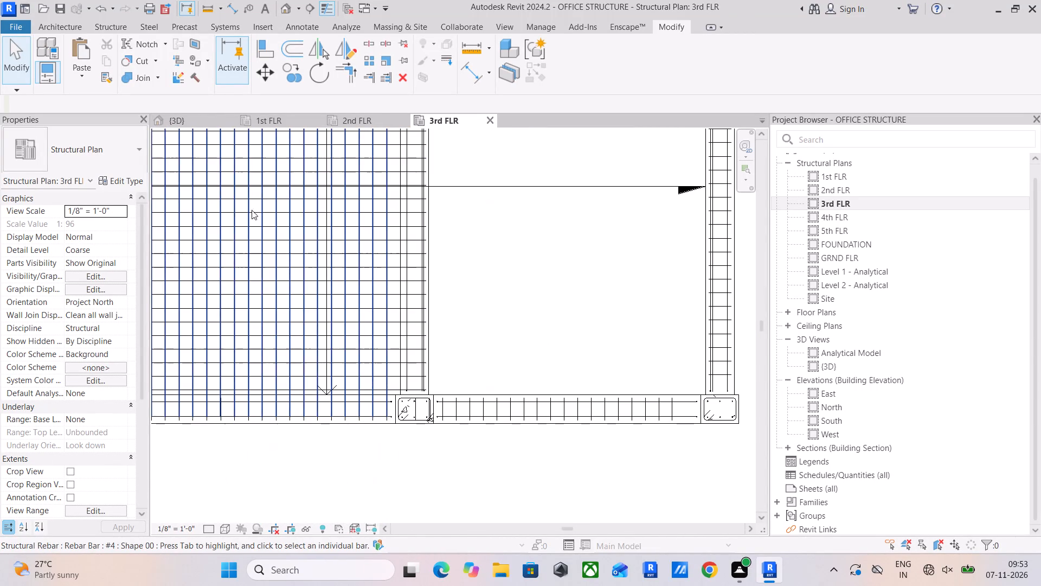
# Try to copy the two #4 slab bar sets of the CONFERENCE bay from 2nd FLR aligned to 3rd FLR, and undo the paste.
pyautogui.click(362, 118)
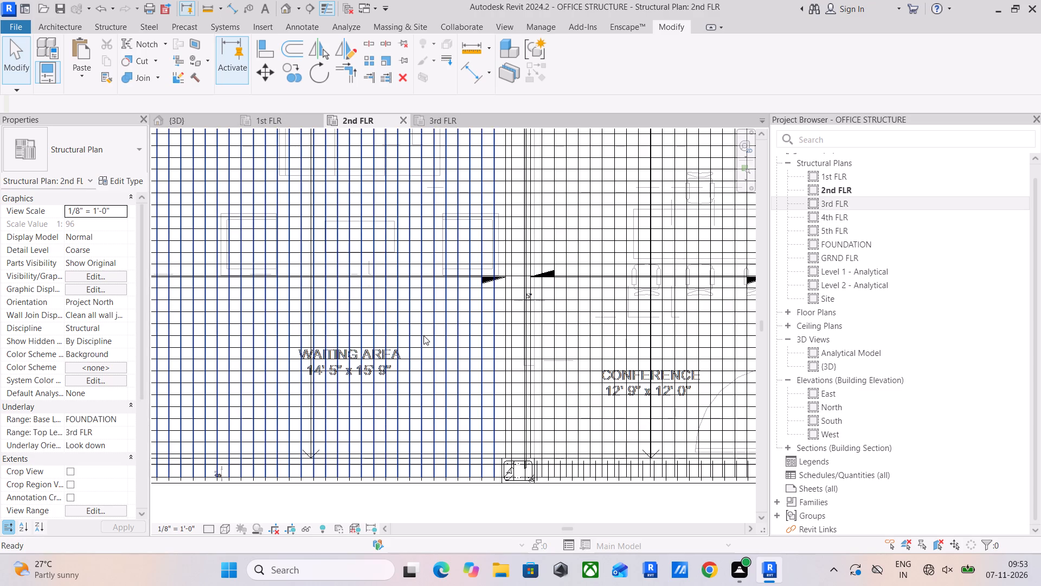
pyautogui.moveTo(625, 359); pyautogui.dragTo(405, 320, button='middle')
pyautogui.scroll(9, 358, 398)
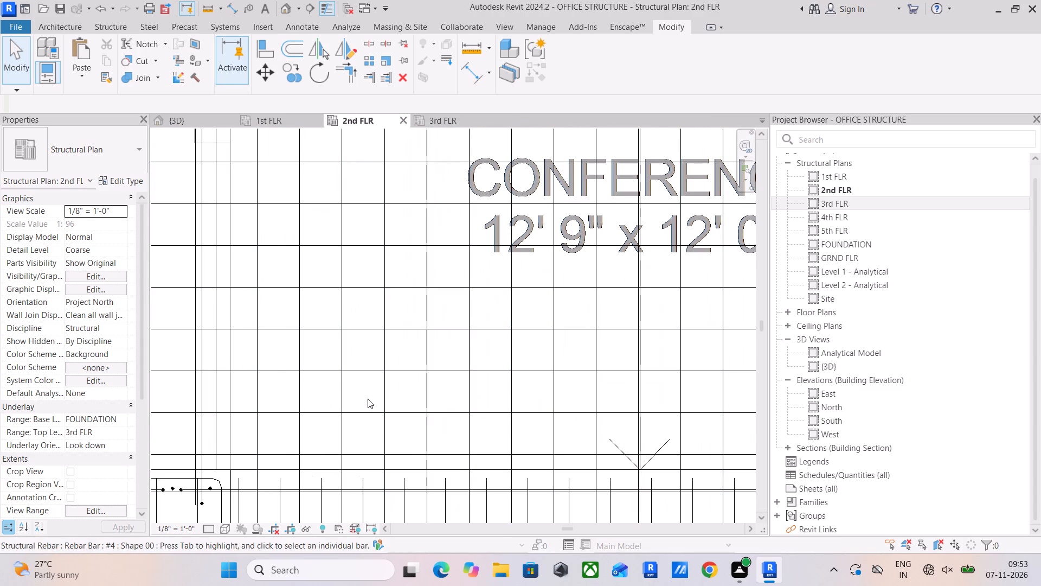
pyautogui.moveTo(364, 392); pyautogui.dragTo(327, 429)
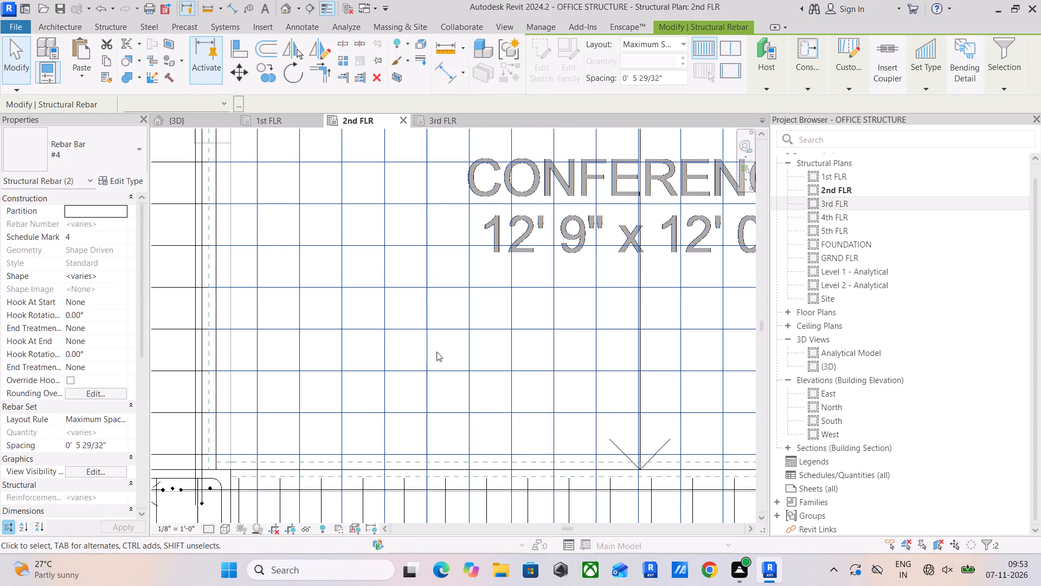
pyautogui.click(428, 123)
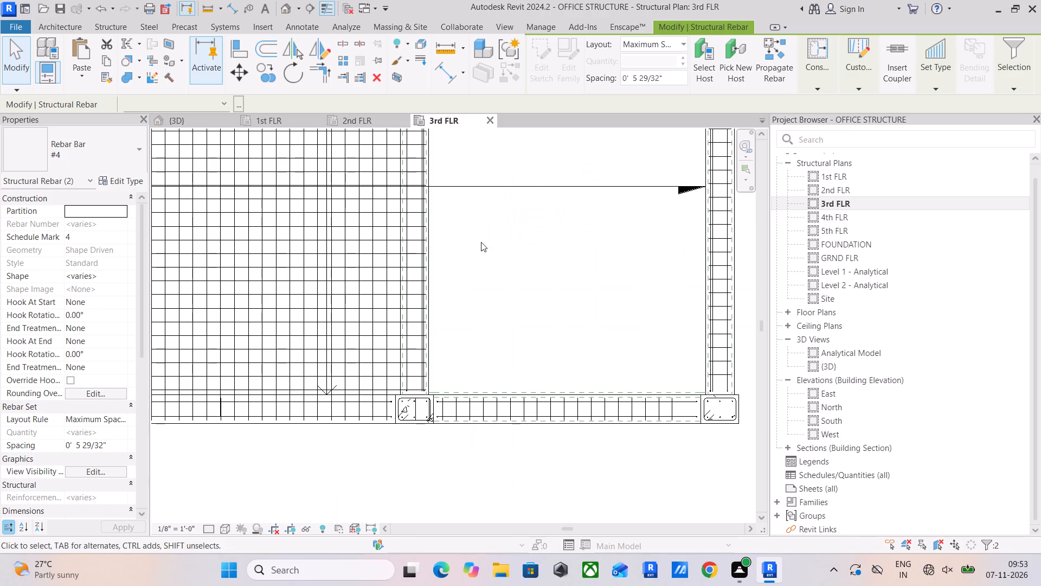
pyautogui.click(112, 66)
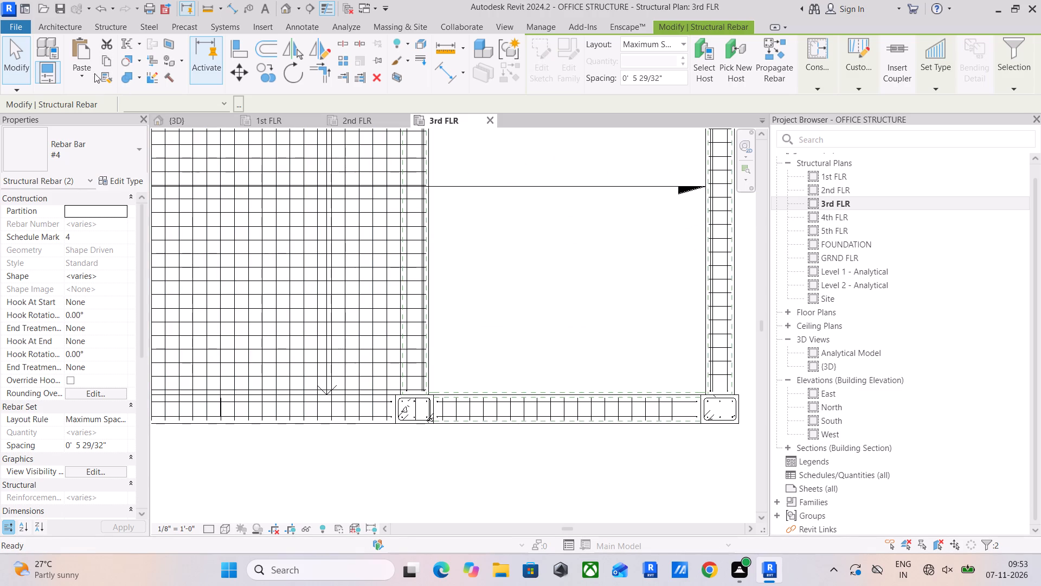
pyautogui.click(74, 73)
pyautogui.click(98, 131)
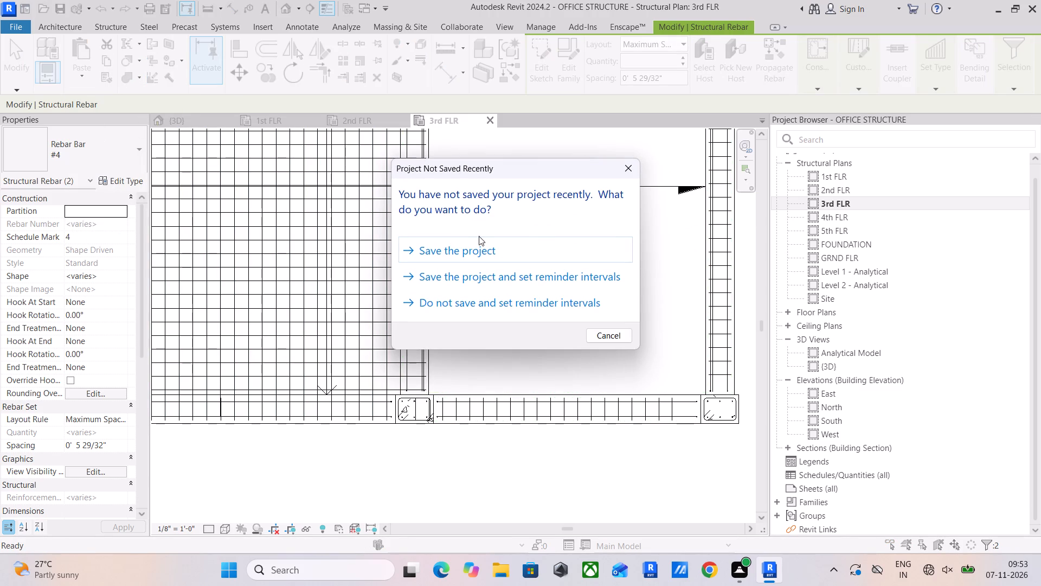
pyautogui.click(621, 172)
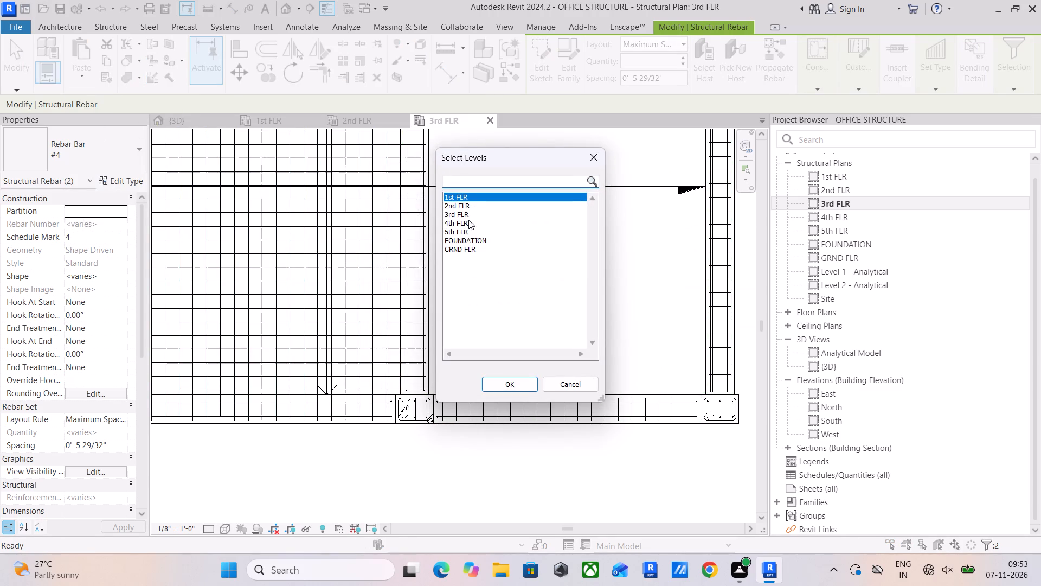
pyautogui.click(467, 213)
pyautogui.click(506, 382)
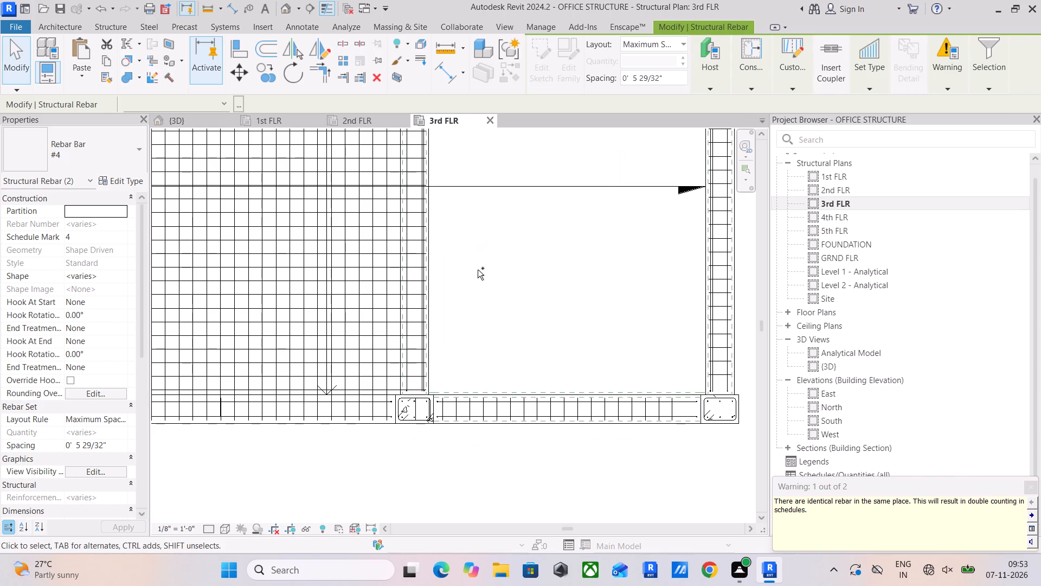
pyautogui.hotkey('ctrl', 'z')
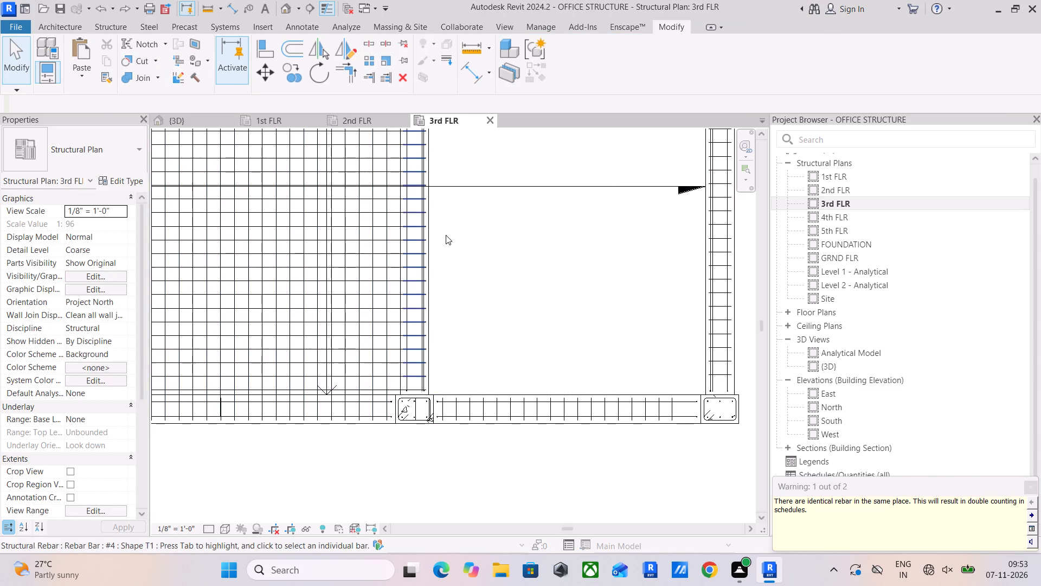
# Copy both #4 slab bar sets of the CONFERENCE bay in 2nd FLR, paste them aligned to level 3rd FLR, and open that plan.
pyautogui.click(355, 117)
pyautogui.scroll(-6, 473, 275)
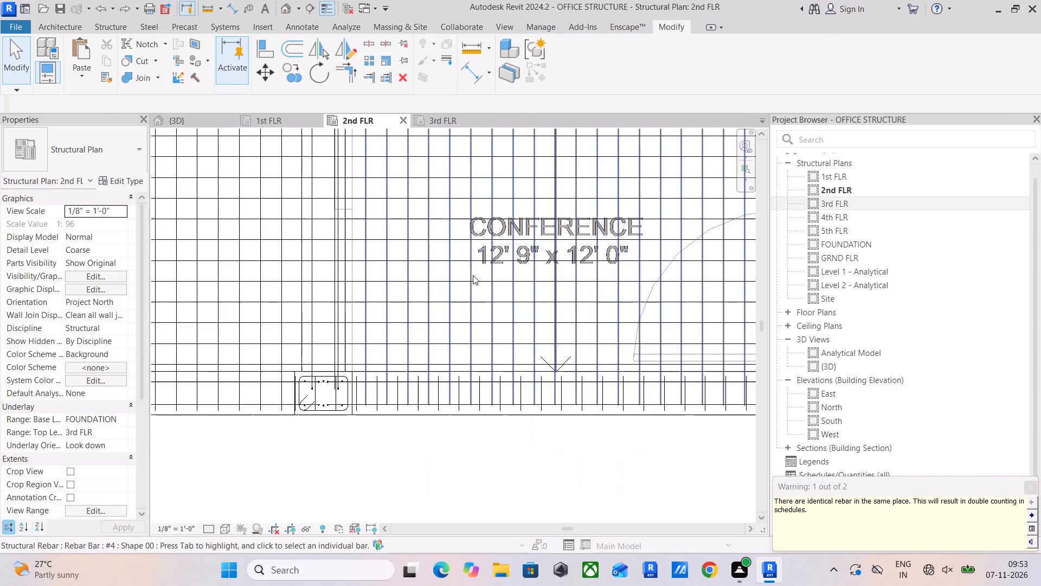
pyautogui.scroll(-2, 473, 275)
pyautogui.scroll(10, 445, 344)
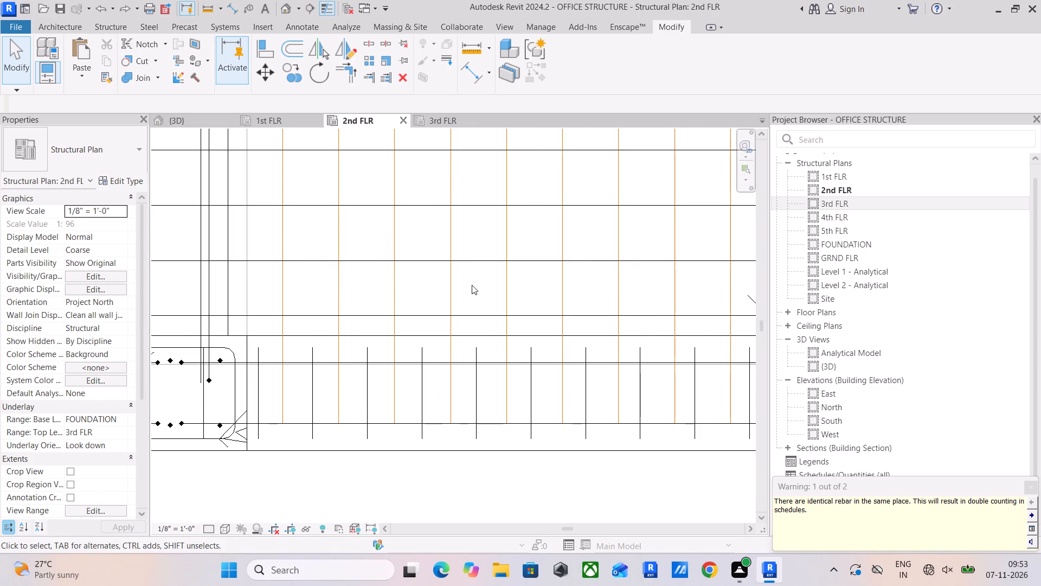
pyautogui.moveTo(470, 246); pyautogui.dragTo(431, 284)
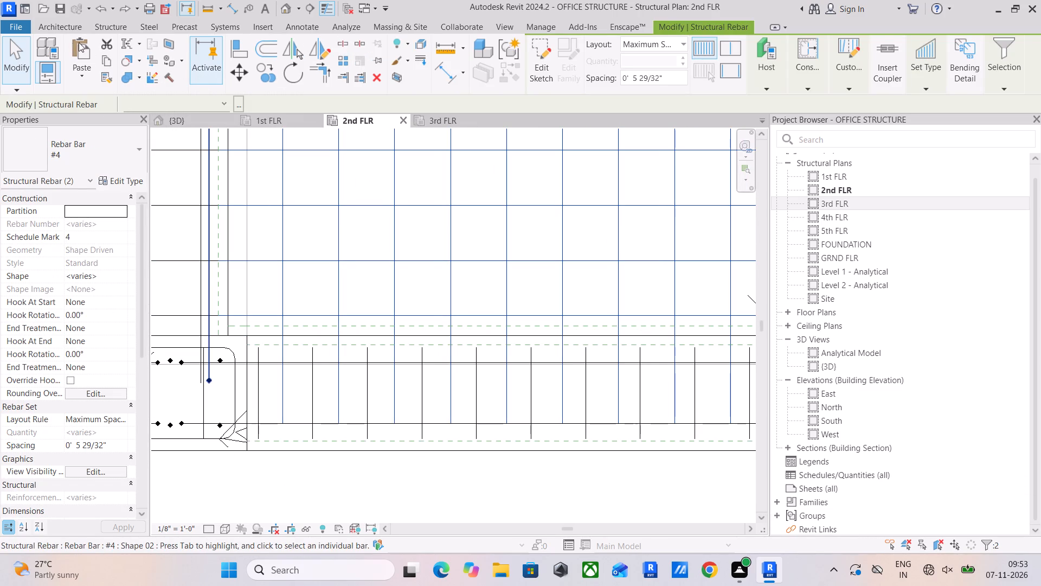
pyautogui.click(105, 66)
pyautogui.click(85, 77)
pyautogui.click(126, 131)
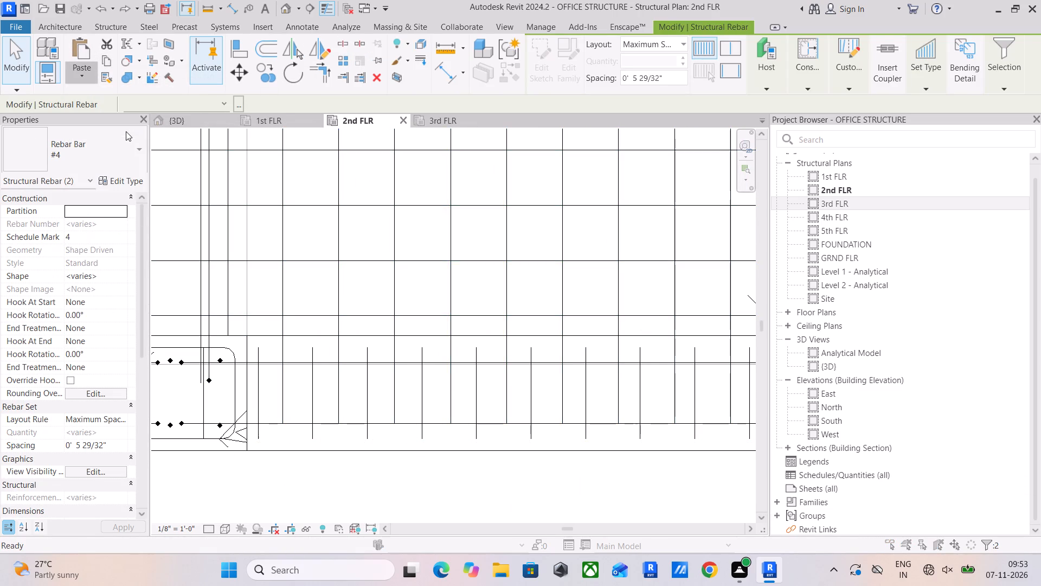
pyautogui.click(465, 213)
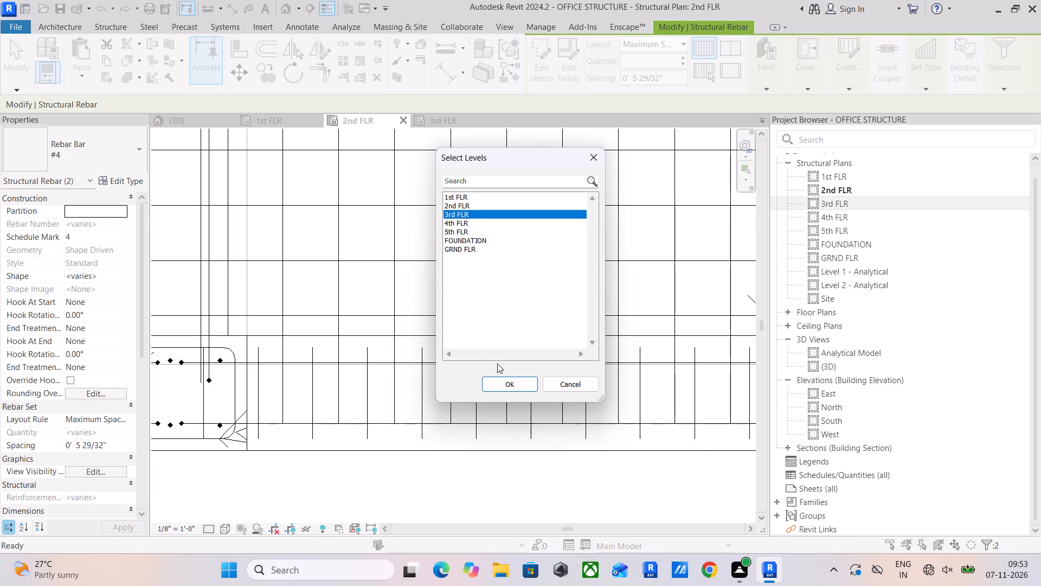
pyautogui.click(509, 384)
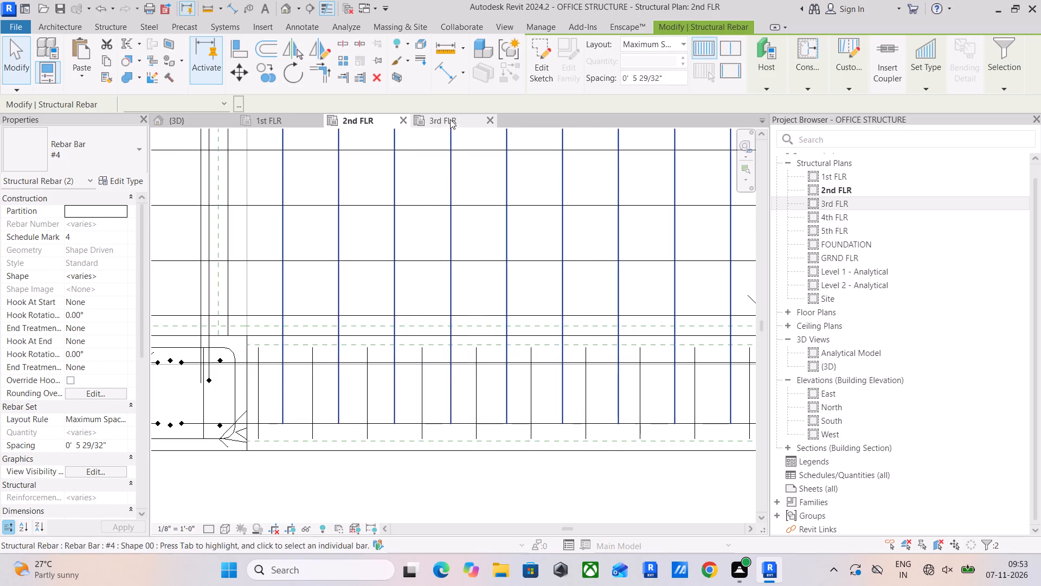
pyautogui.click(450, 118)
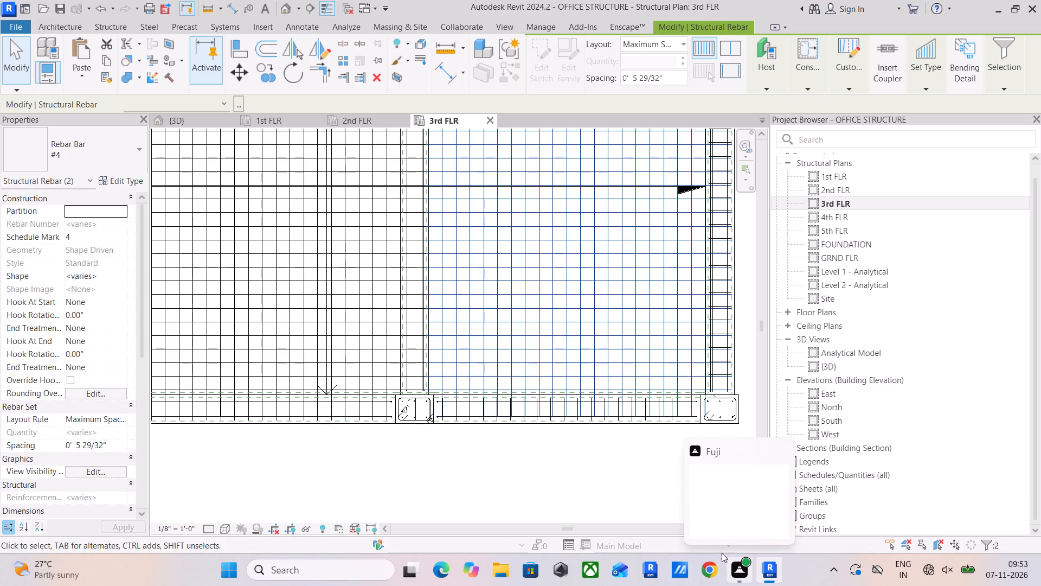
# Extend the #4 stirrup set of the beam along the conference bay's south edge in 3rd FLR eastward, almost to the eastern column.
pyautogui.scroll(1, 721, 537)
pyautogui.scroll(5, 687, 384)
pyautogui.scroll(4, 676, 438)
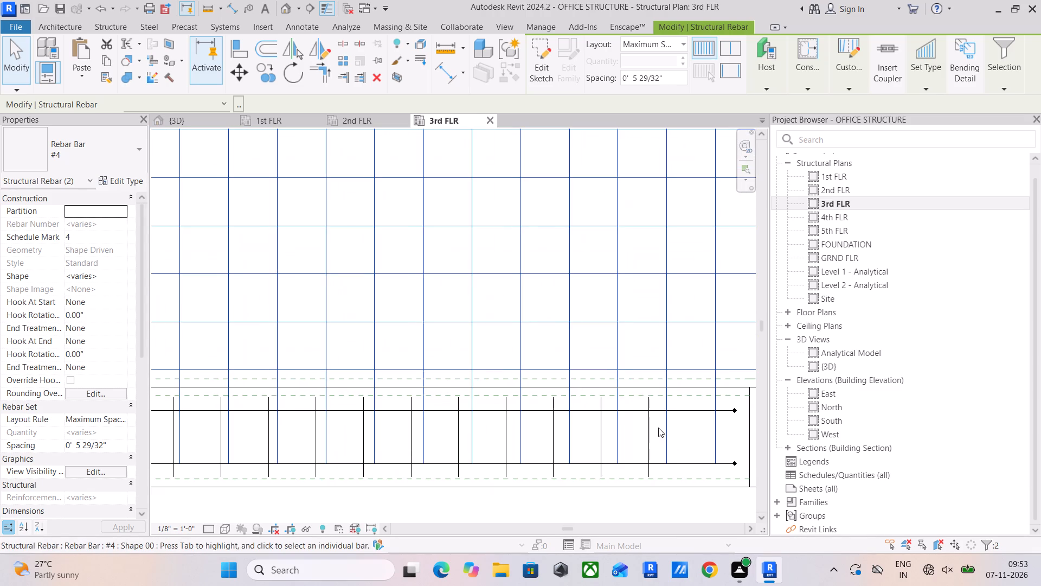
pyautogui.click(602, 432)
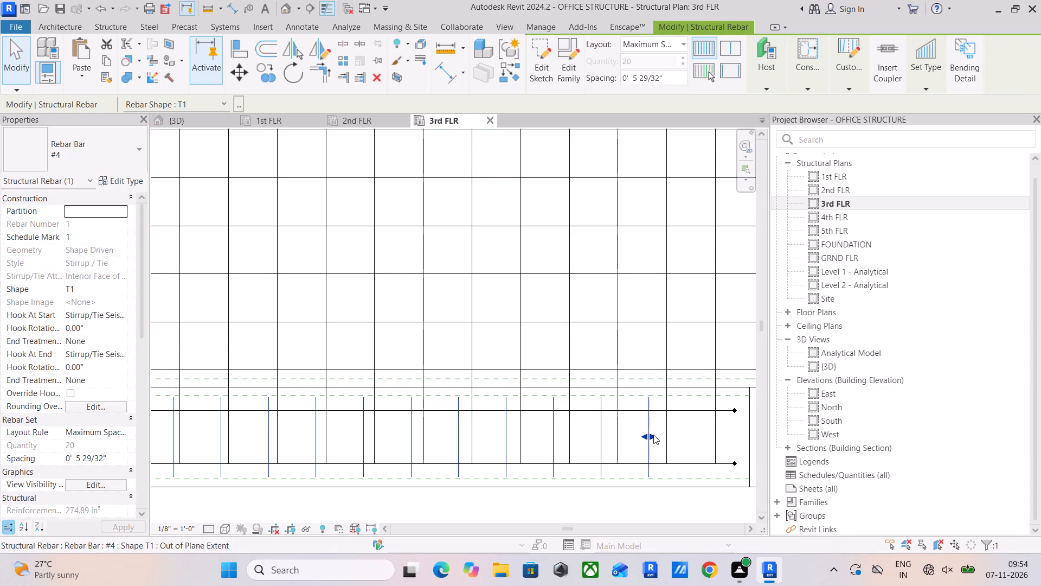
pyautogui.moveTo(654, 434); pyautogui.dragTo(718, 435)
pyautogui.click(687, 445)
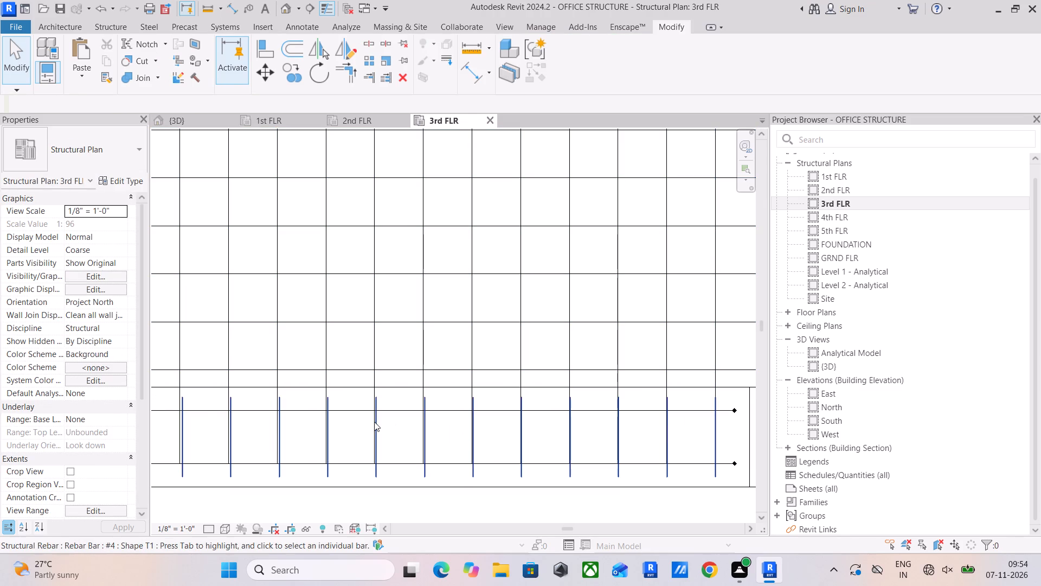
# Trim the same stirrup set at its western end so it starts just outside the column between the two bays.
pyautogui.scroll(-2, 374, 422)
pyautogui.moveTo(374, 422); pyautogui.dragTo(611, 396, button='middle')
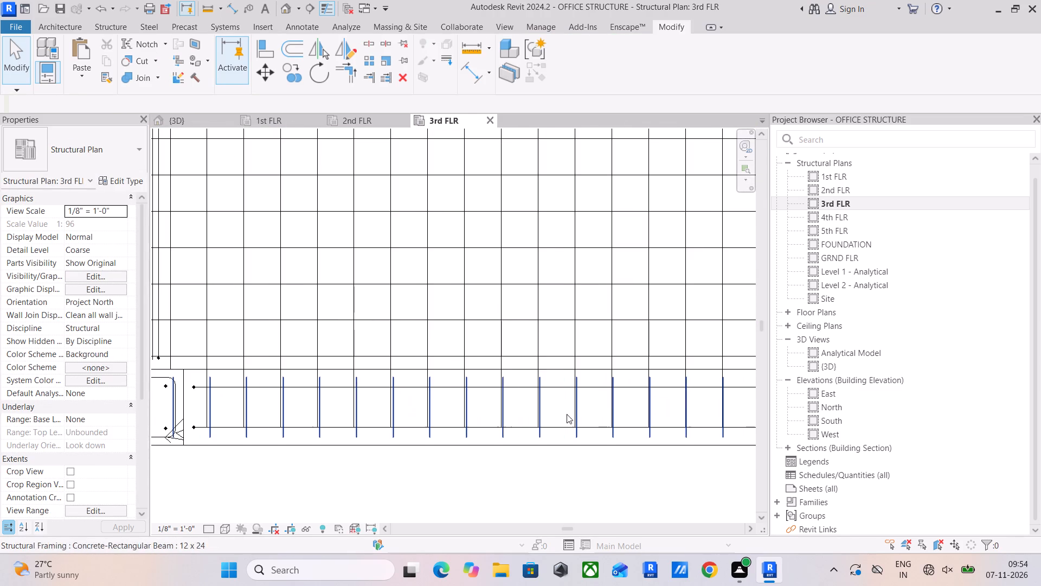
pyautogui.moveTo(373, 412); pyautogui.dragTo(562, 401, button='middle')
pyautogui.scroll(4, 367, 413)
pyautogui.click(427, 385)
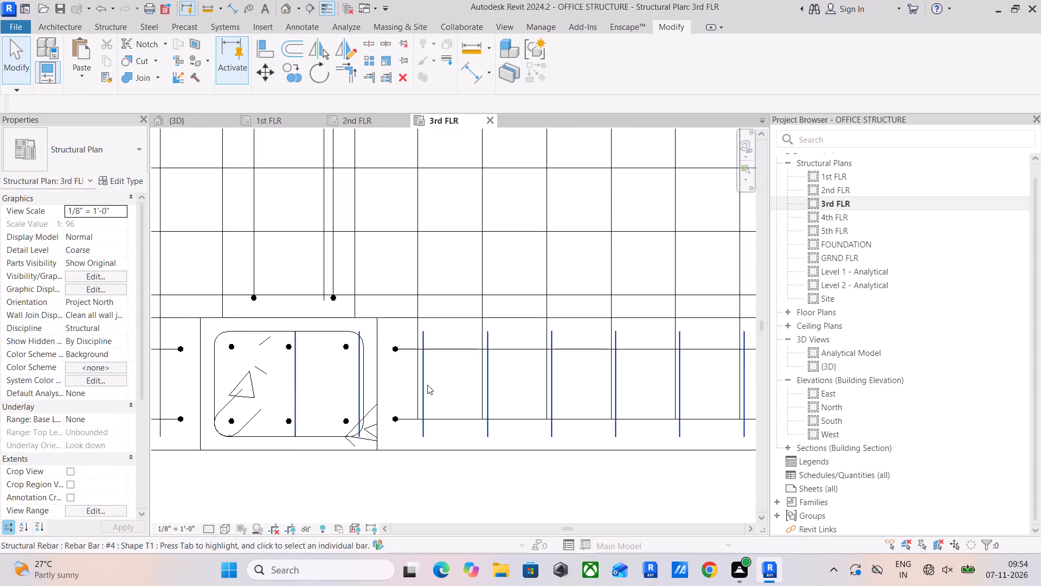
pyautogui.moveTo(295, 385); pyautogui.dragTo(417, 401)
pyautogui.click(454, 388)
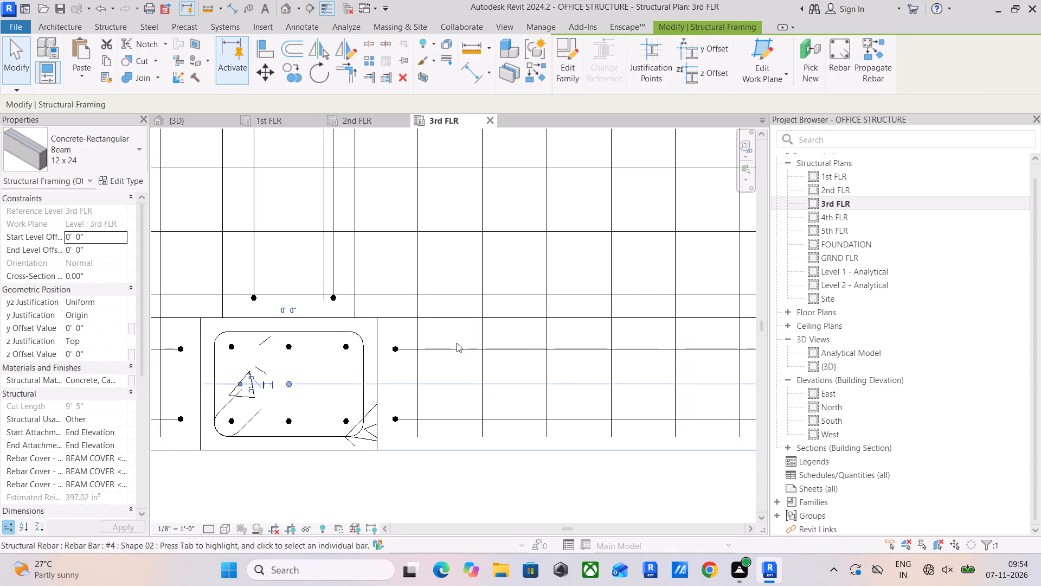
# Inspect the beam, slab and column reinforcement in the 3D view, including the beam-column joints seen from the right side.
pyautogui.scroll(-5, 458, 356)
pyautogui.scroll(4, 432, 392)
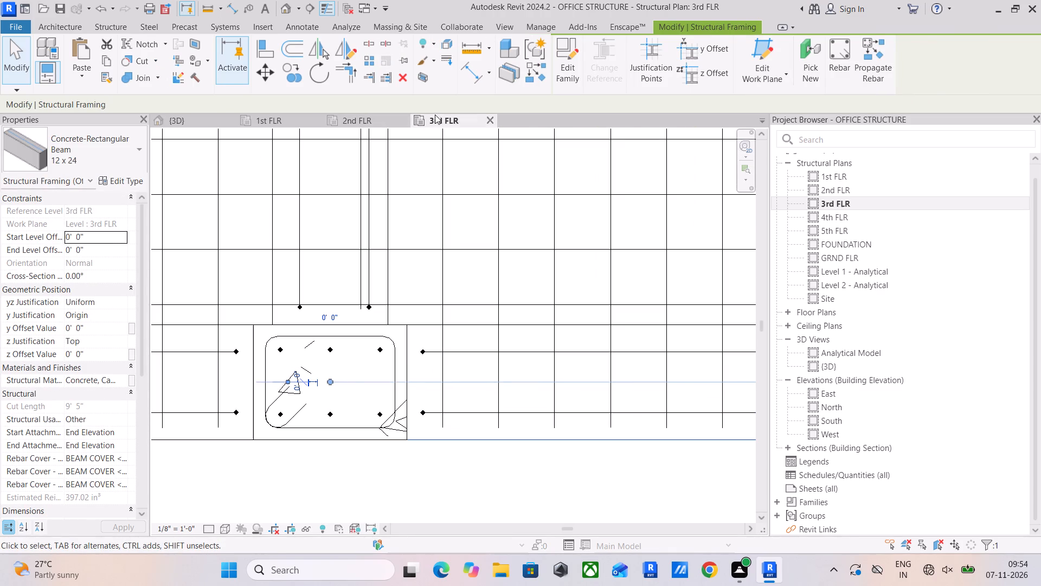
pyautogui.click(206, 122)
pyautogui.scroll(-1, 492, 321)
pyautogui.moveTo(498, 369); pyautogui.dragTo(504, 391, button='middle')
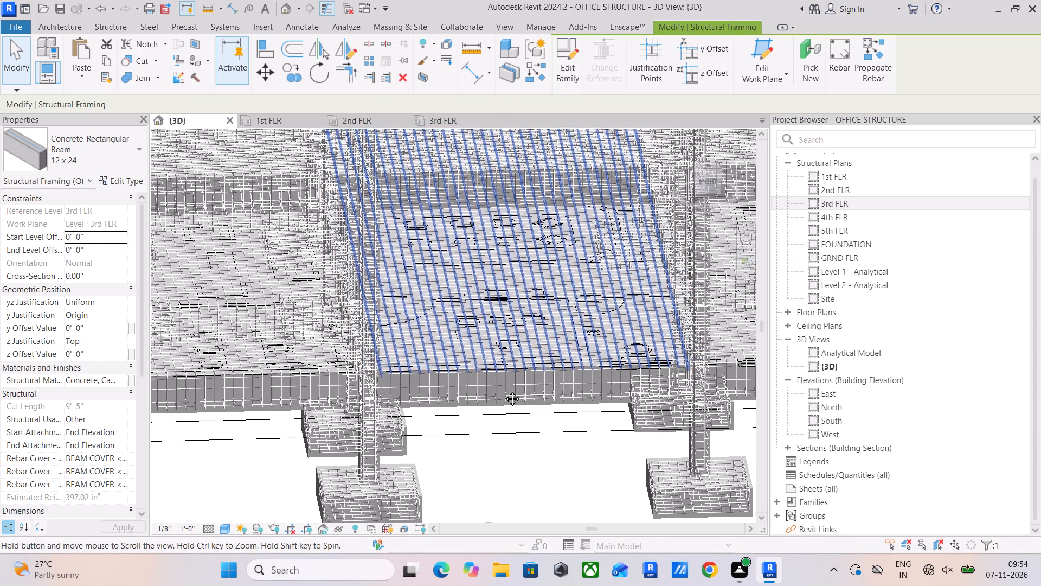
pyautogui.moveTo(504, 391); pyautogui.dragTo(510, 416, button='middle')
pyautogui.scroll(-5, 511, 424)
pyautogui.scroll(-4, 556, 306)
pyautogui.moveTo(556, 311); pyautogui.dragTo(456, 405, button='middle')
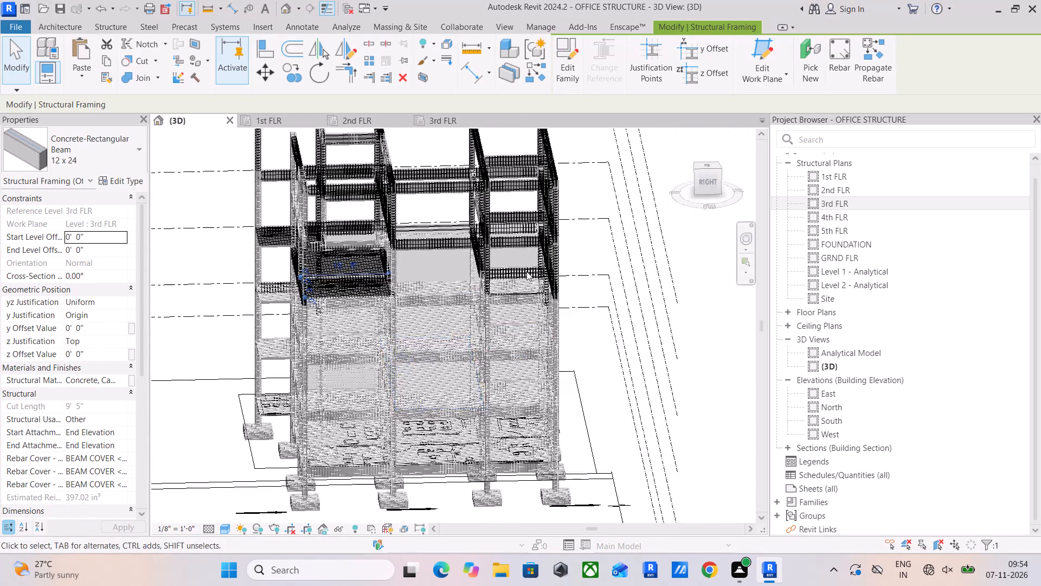
pyautogui.scroll(9, 524, 271)
pyautogui.scroll(5, 490, 324)
pyautogui.scroll(4, 355, 340)
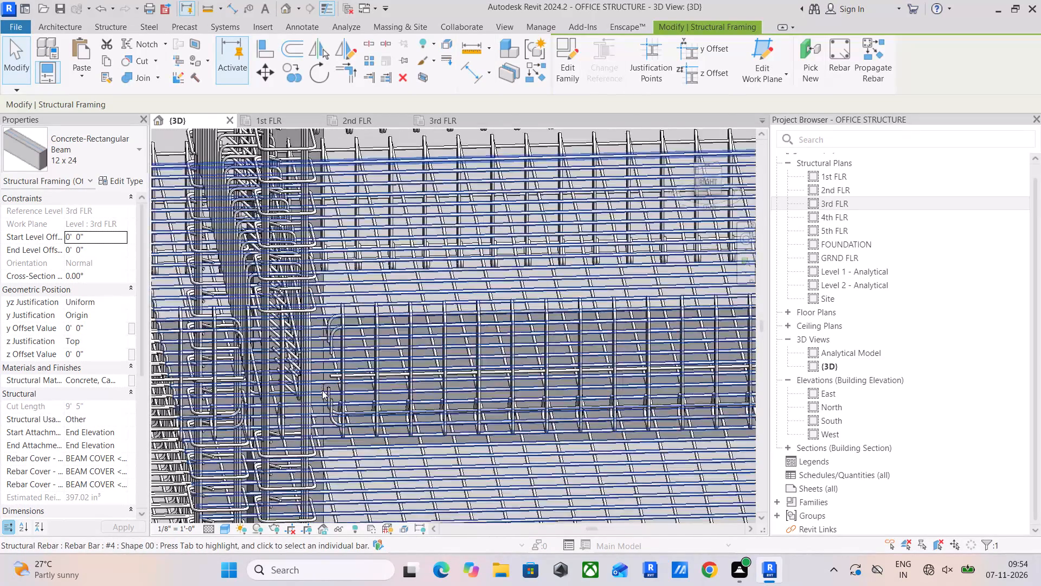
pyautogui.scroll(1, 343, 404)
pyautogui.moveTo(343, 404); pyautogui.dragTo(354, 234, button='middle')
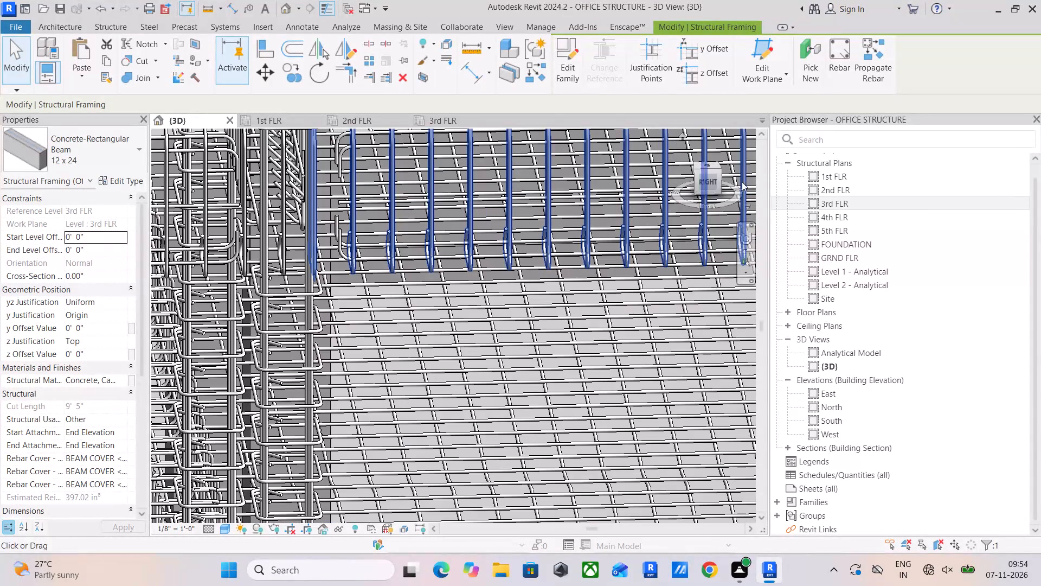
pyautogui.click(706, 181)
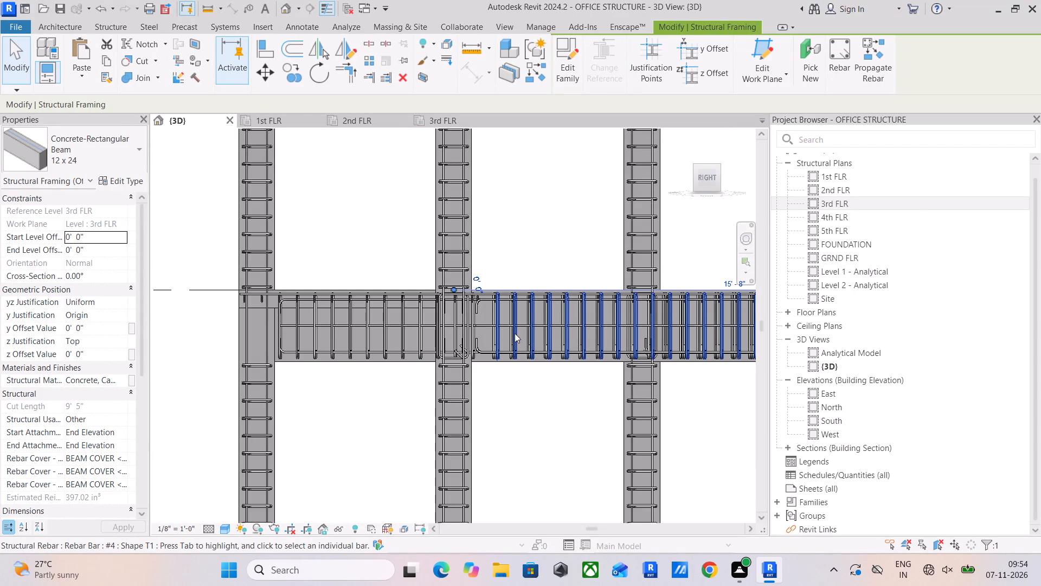
pyautogui.scroll(-3, 470, 400)
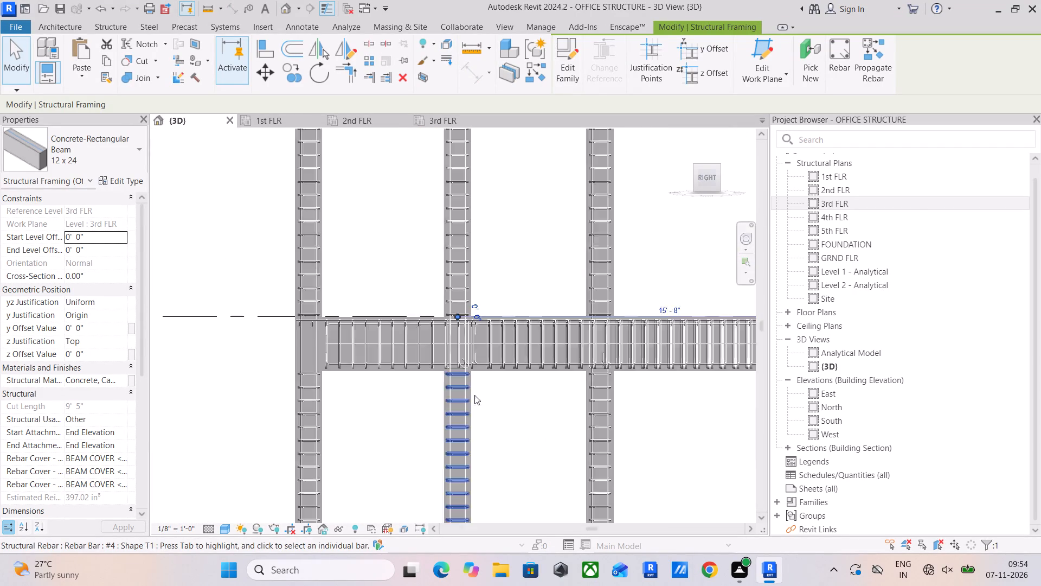
pyautogui.moveTo(478, 391); pyautogui.dragTo(469, 176, button='middle')
pyautogui.scroll(10, 442, 382)
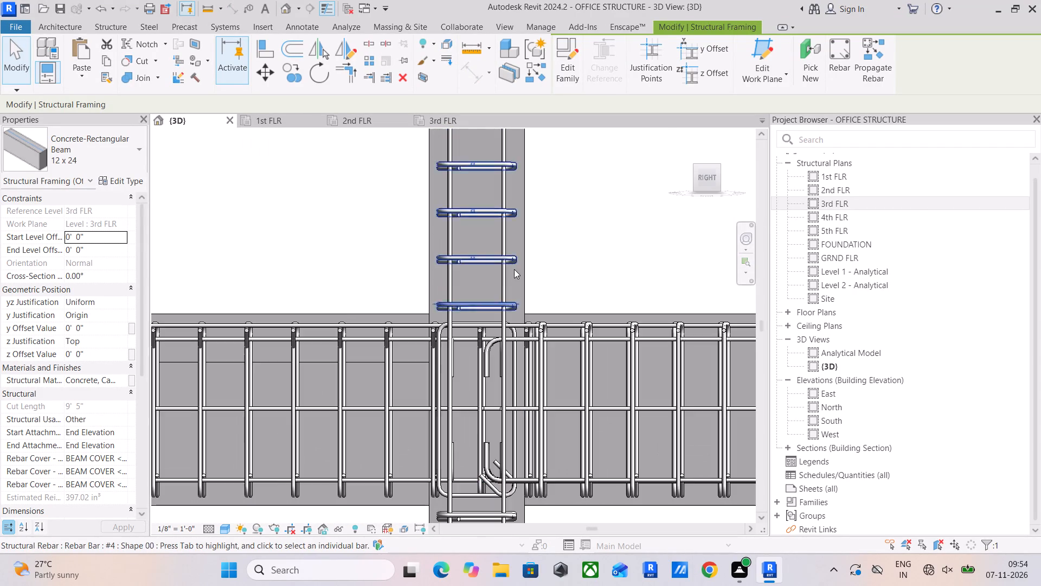
pyautogui.scroll(5, 480, 355)
pyautogui.scroll(-6, 480, 355)
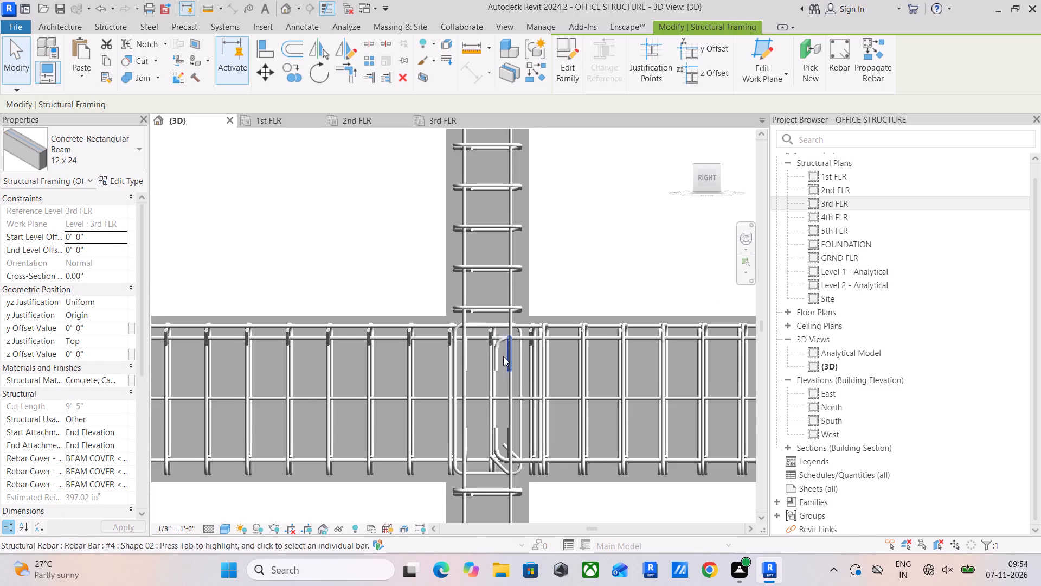
# Align the hooked end of a #4 top beam bar at the 3rd FLR middle-column joint with the hooked bar in the beam below.
pyautogui.moveTo(503, 357); pyautogui.dragTo(462, 137, button='middle')
pyautogui.scroll(-5, 492, 368)
pyautogui.moveTo(493, 372); pyautogui.dragTo(503, 243, button='middle')
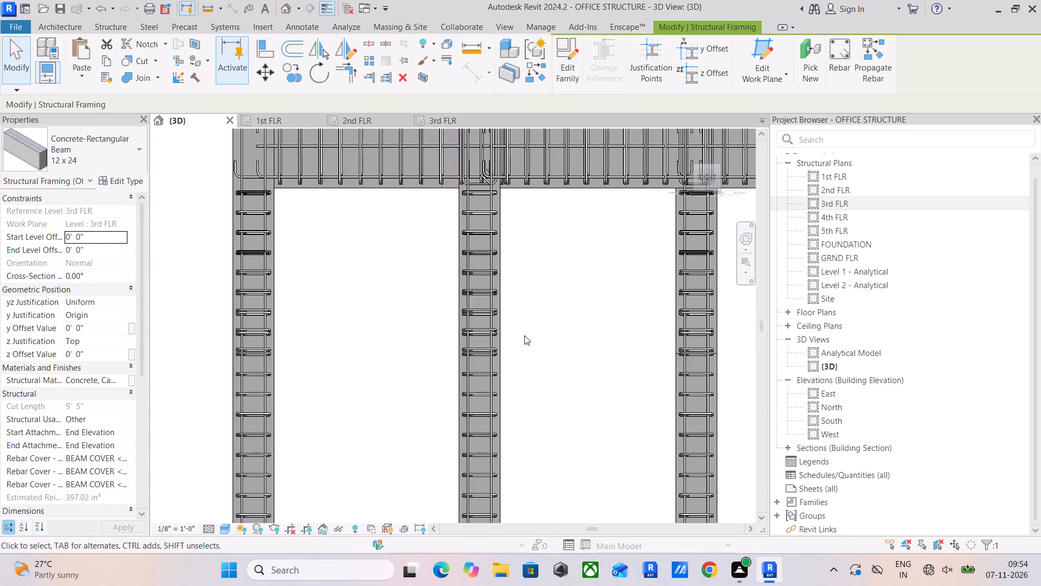
pyautogui.scroll(-3, 525, 353)
pyautogui.moveTo(525, 354); pyautogui.dragTo(514, 221, button='middle')
pyautogui.scroll(5, 493, 379)
pyautogui.scroll(9, 461, 330)
pyautogui.click(257, 48)
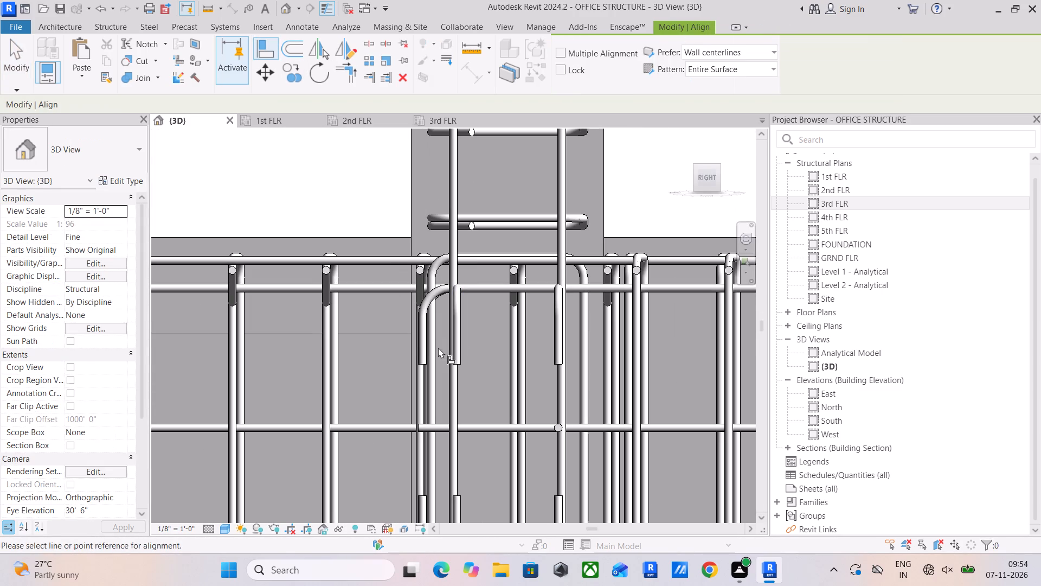
pyautogui.scroll(5, 423, 333)
pyautogui.click(423, 332)
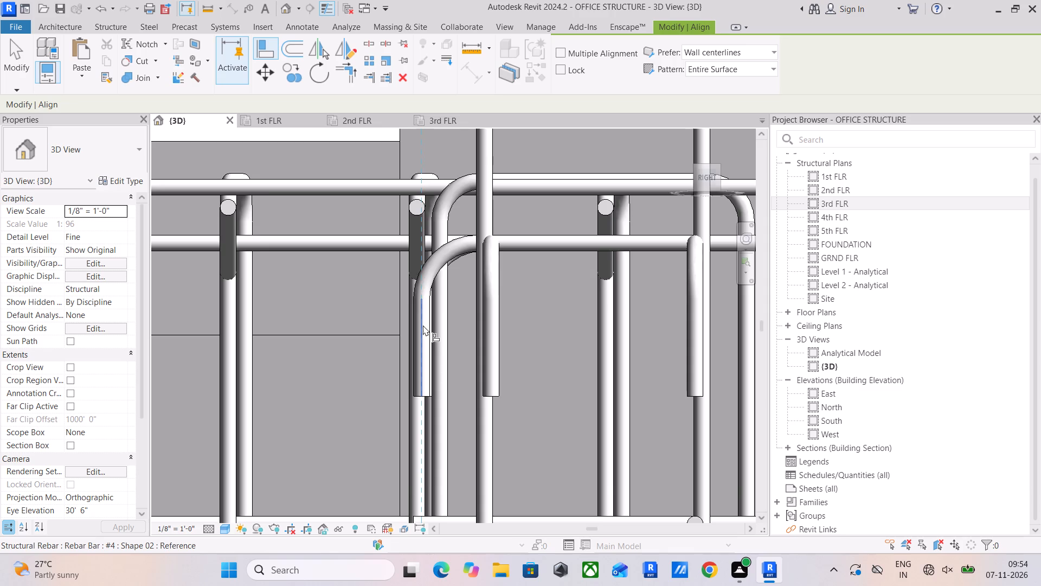
pyautogui.scroll(-13, 423, 255)
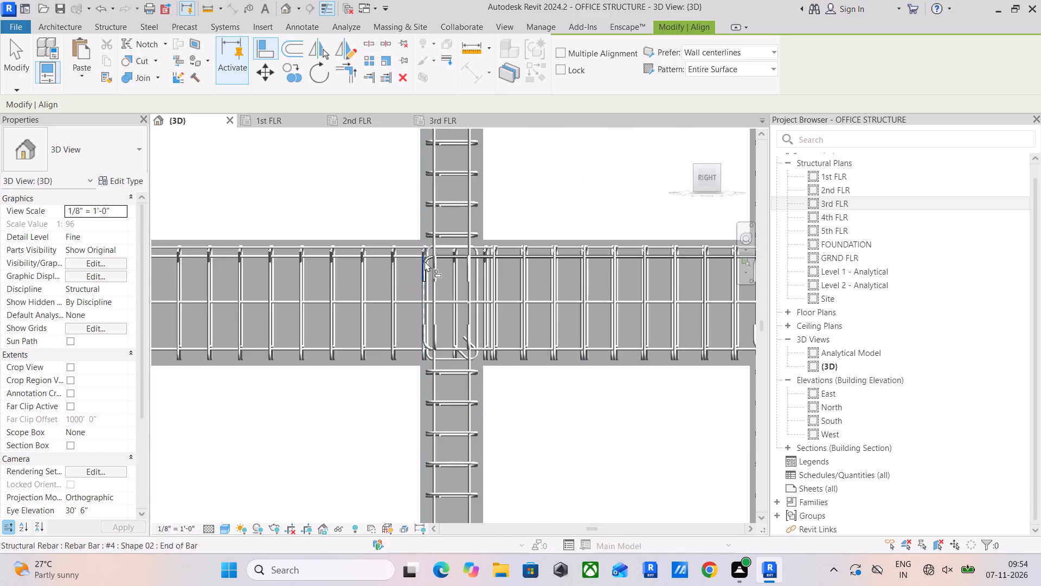
pyautogui.moveTo(425, 259); pyautogui.dragTo(427, 346, button='middle')
pyautogui.scroll(-4, 436, 258)
pyautogui.moveTo(439, 276); pyautogui.dragTo(436, 532, button='middle')
pyautogui.scroll(4, 442, 186)
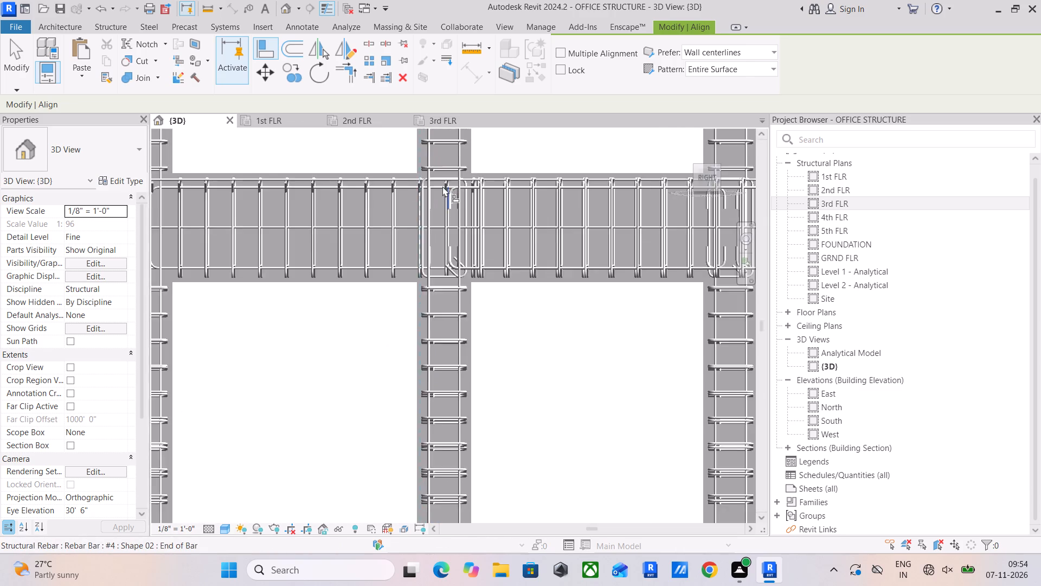
pyautogui.scroll(10, 445, 194)
pyautogui.click(466, 224)
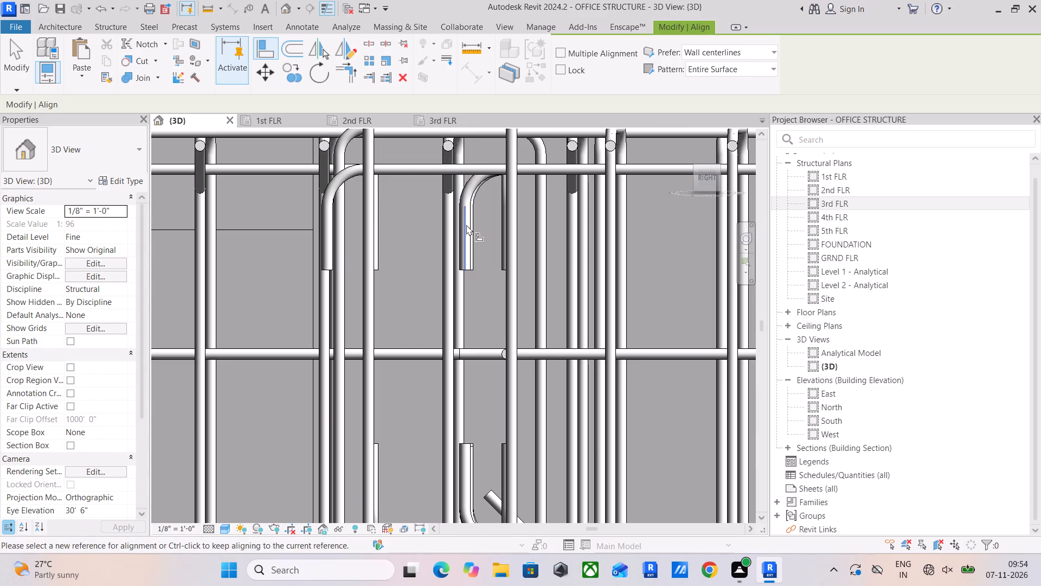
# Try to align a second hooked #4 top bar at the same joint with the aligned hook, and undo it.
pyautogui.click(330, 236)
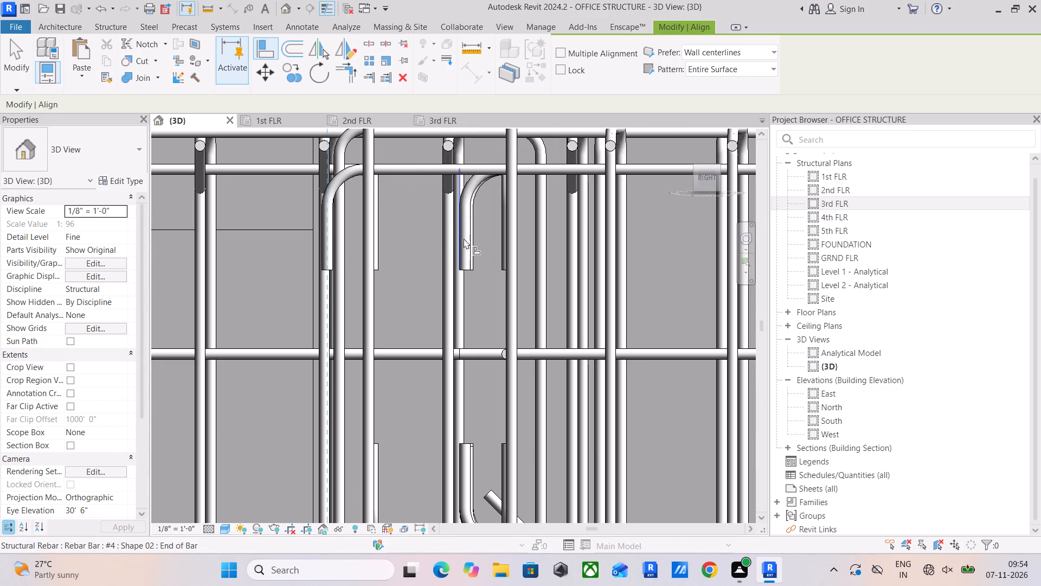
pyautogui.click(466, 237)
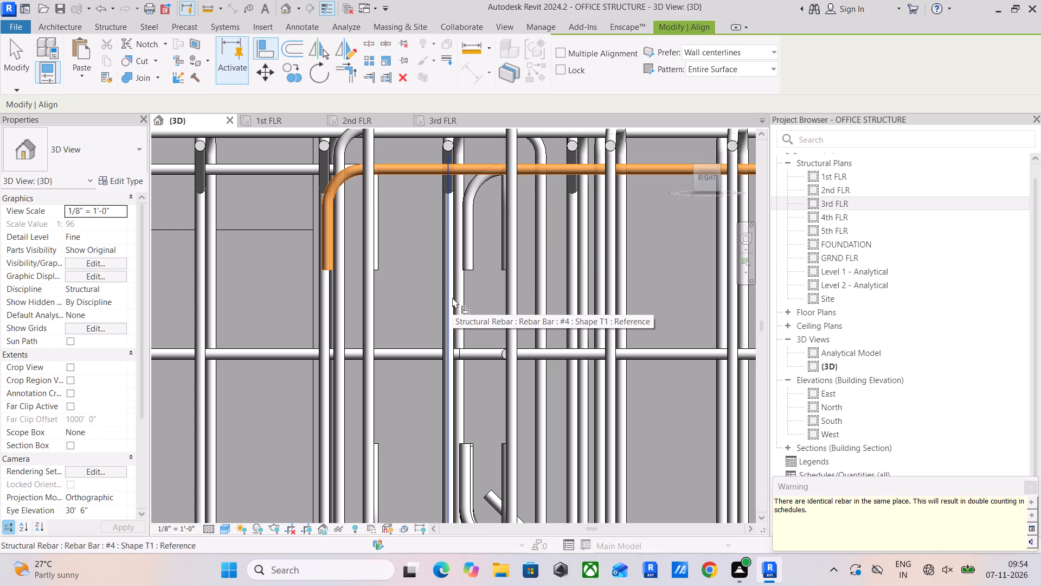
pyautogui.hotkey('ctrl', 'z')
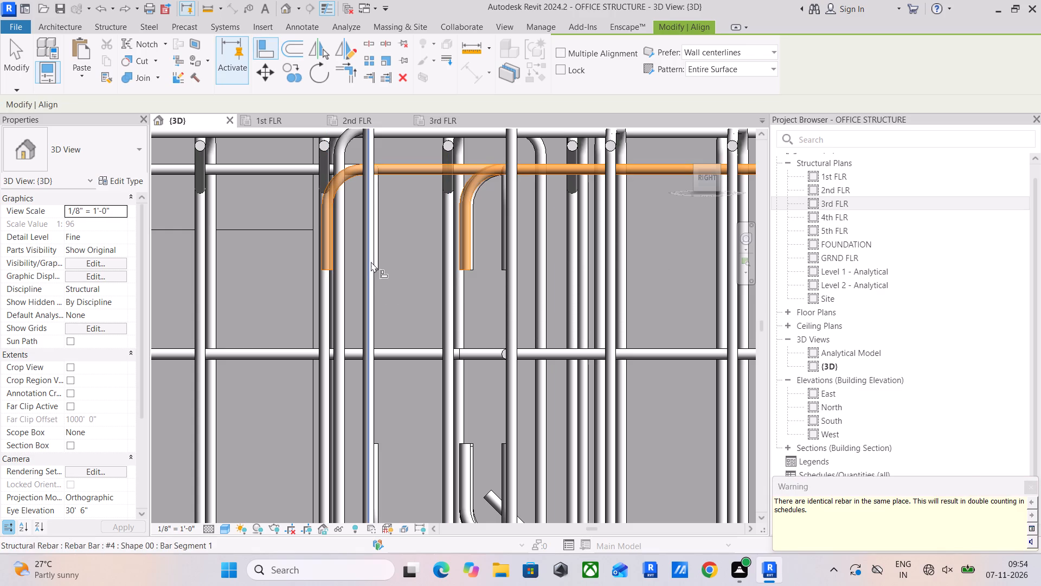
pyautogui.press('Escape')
# Stretch the second #4 top bar's hooked end across the middle column and align it with the first aligned hook.
pyautogui.click(460, 226)
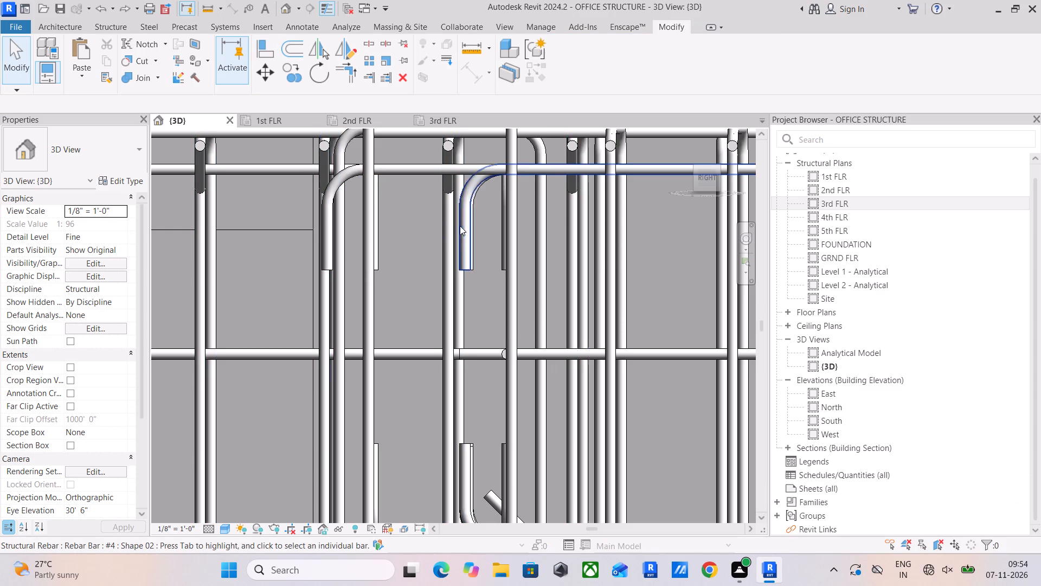
pyautogui.scroll(3, 452, 212)
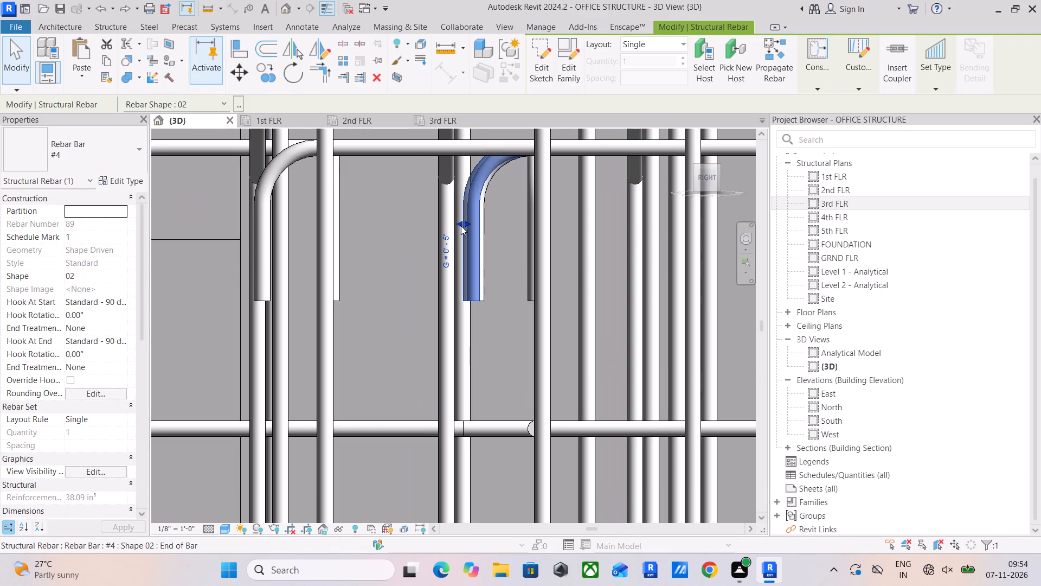
pyautogui.moveTo(461, 225); pyautogui.dragTo(350, 227)
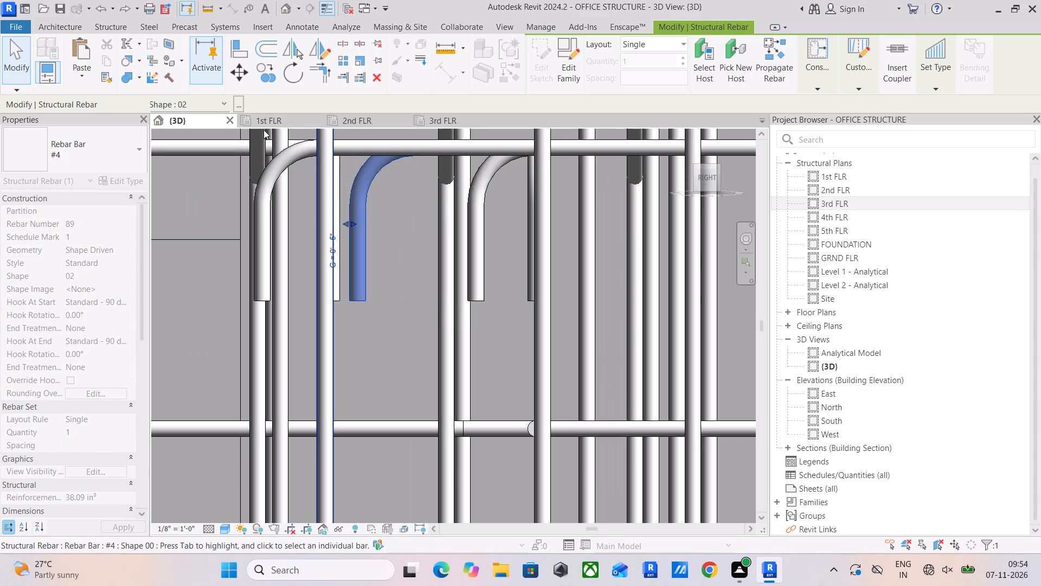
pyautogui.click(231, 50)
pyautogui.click(264, 236)
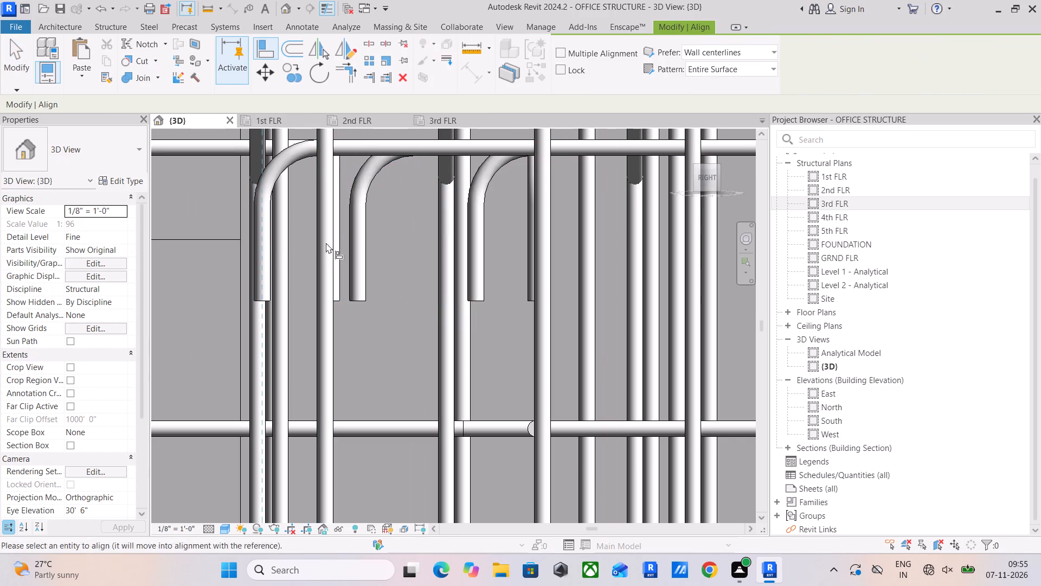
pyautogui.click(359, 238)
pyautogui.press('Escape')
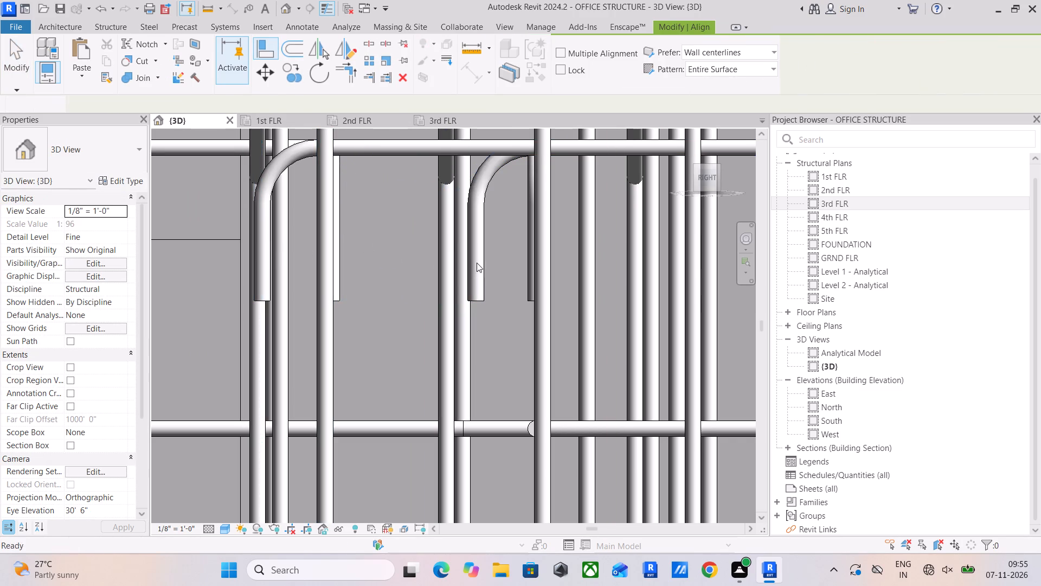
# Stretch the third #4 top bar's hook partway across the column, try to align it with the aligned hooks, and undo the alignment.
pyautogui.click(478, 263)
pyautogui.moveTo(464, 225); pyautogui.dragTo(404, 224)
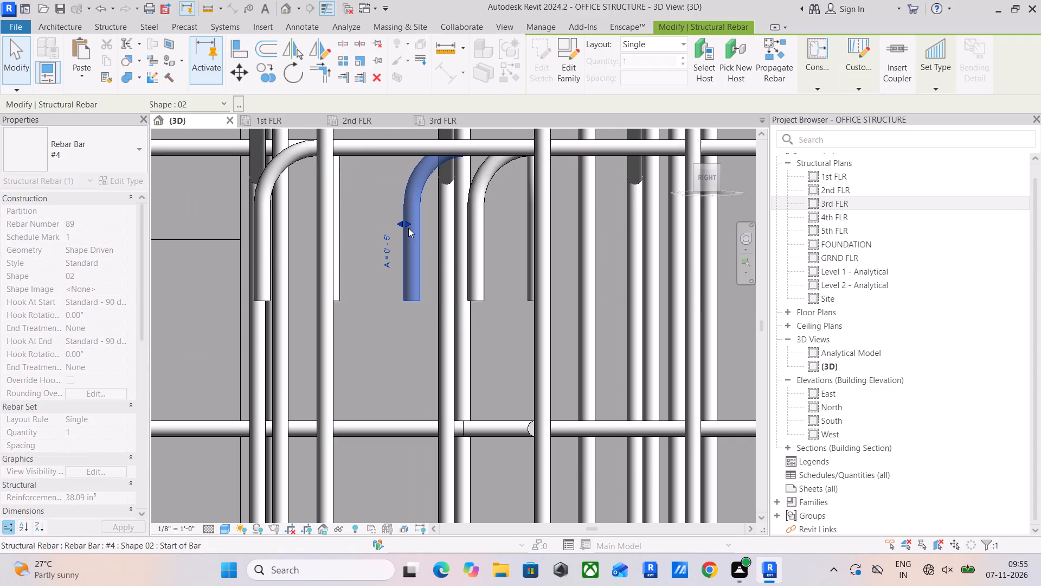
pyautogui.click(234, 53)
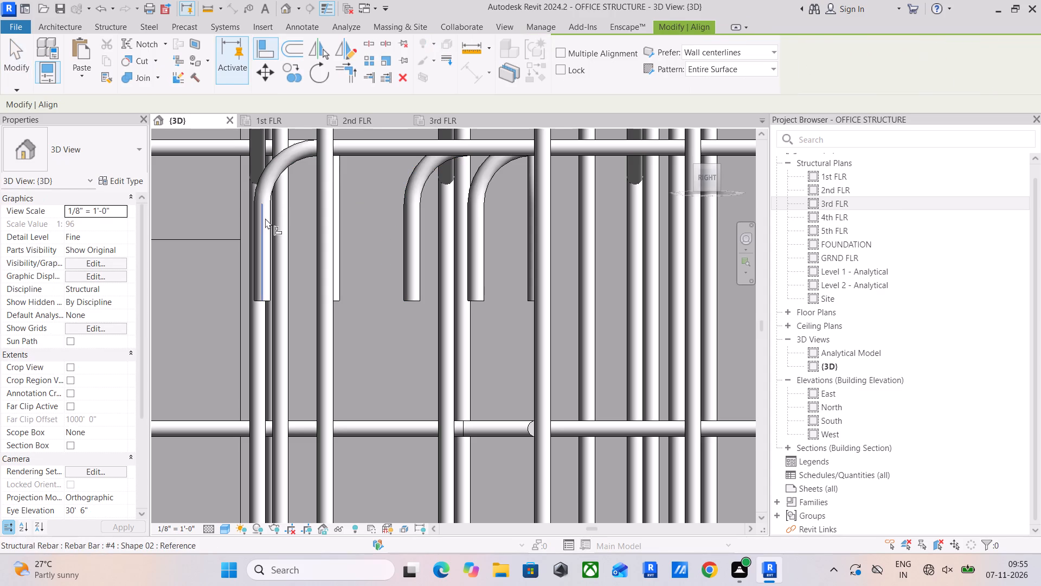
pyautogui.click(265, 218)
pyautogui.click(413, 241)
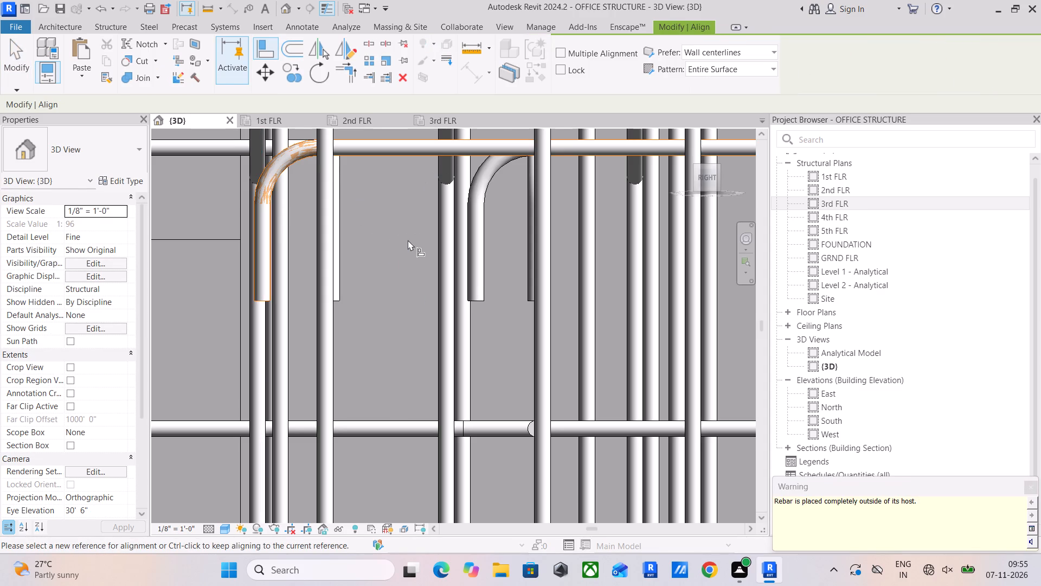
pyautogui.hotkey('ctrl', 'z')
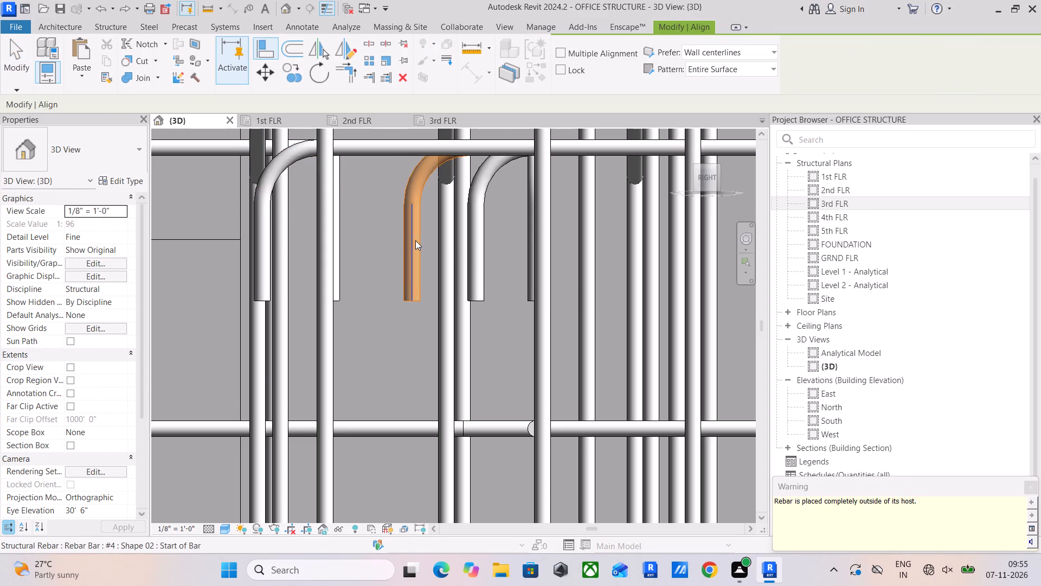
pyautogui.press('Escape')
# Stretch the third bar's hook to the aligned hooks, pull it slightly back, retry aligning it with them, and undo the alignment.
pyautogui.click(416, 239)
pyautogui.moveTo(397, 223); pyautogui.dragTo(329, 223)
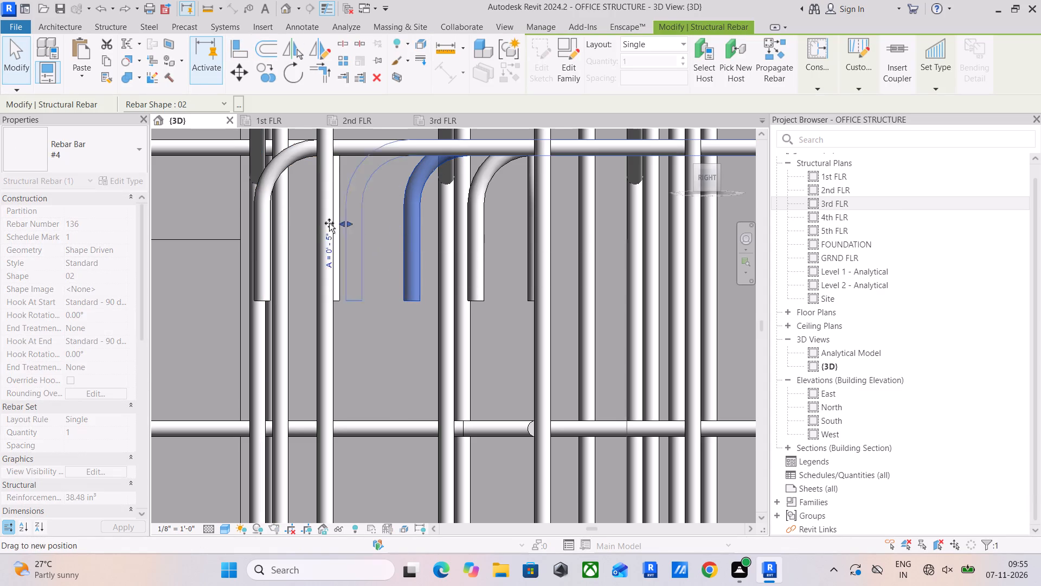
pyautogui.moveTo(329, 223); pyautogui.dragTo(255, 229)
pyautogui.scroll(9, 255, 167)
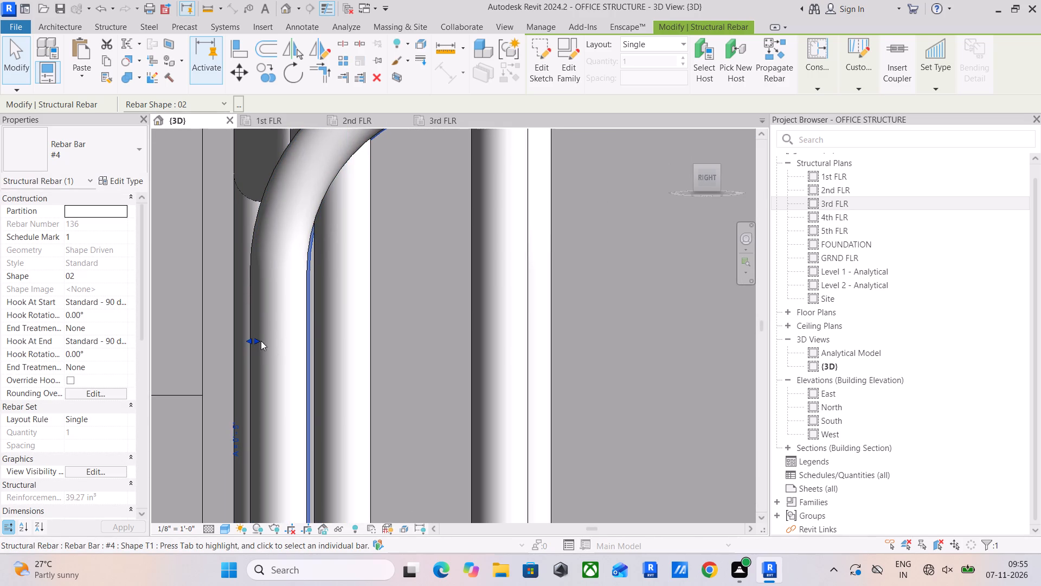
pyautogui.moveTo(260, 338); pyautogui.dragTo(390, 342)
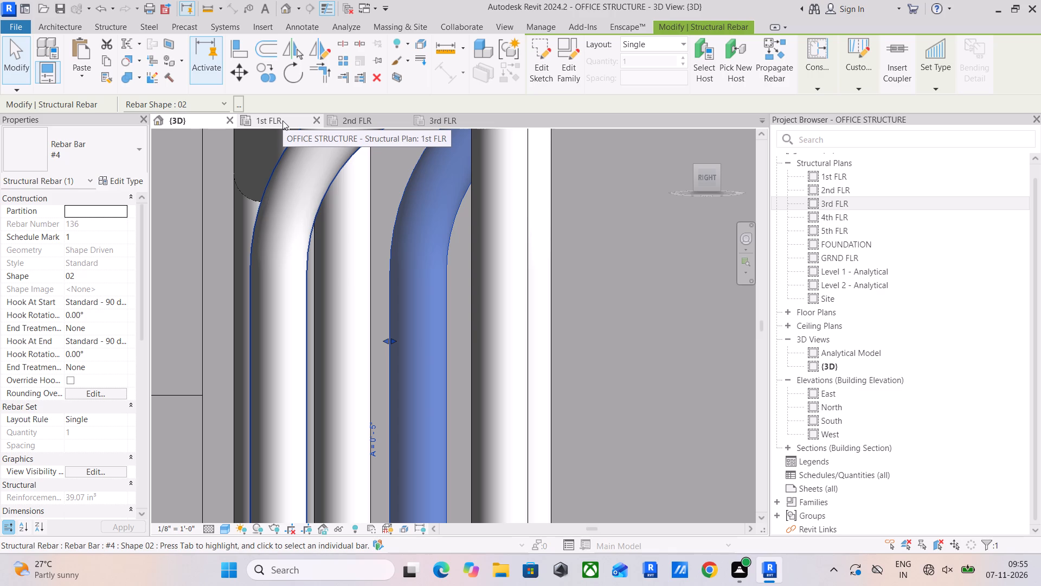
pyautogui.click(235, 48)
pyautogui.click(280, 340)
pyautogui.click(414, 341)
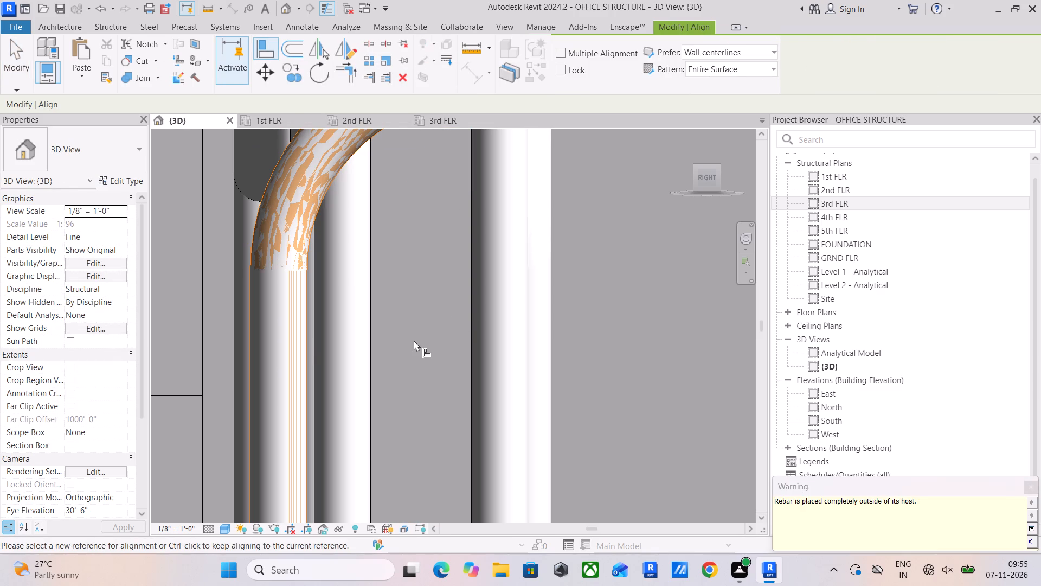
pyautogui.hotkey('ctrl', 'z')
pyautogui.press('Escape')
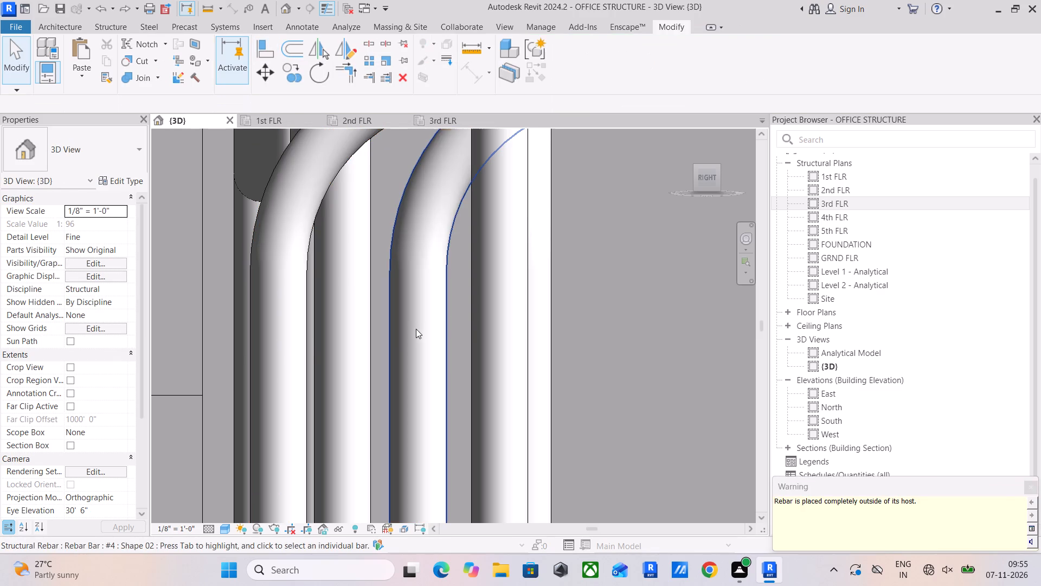
# Stretch the third #4 top bar's hooked end across the column until its outer edge is flush with the aligned hooks.
pyautogui.click(416, 323)
pyautogui.moveTo(383, 339); pyautogui.dragTo(280, 351)
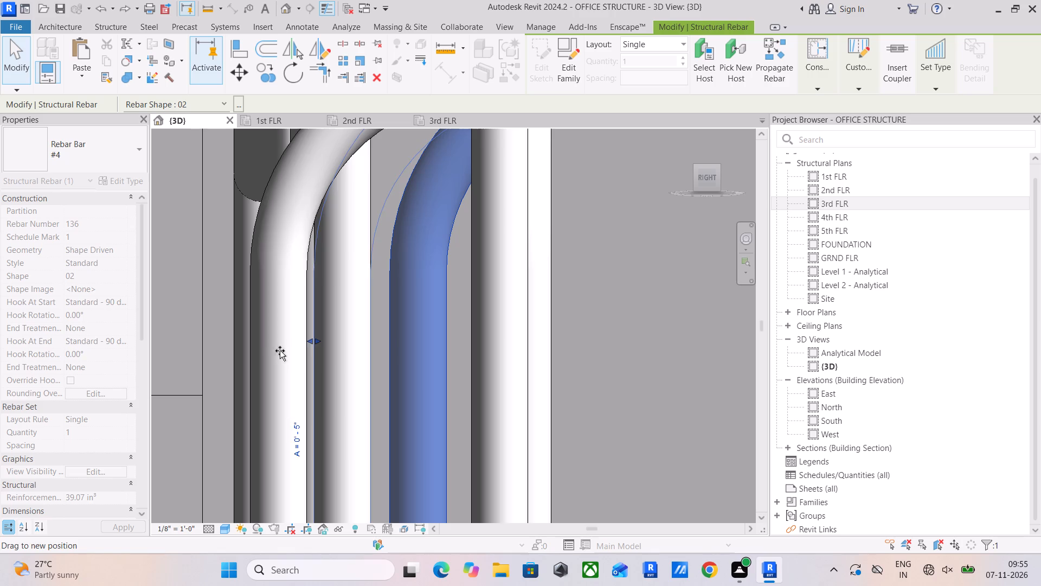
pyautogui.moveTo(280, 351); pyautogui.dragTo(252, 360)
pyautogui.scroll(8, 249, 326)
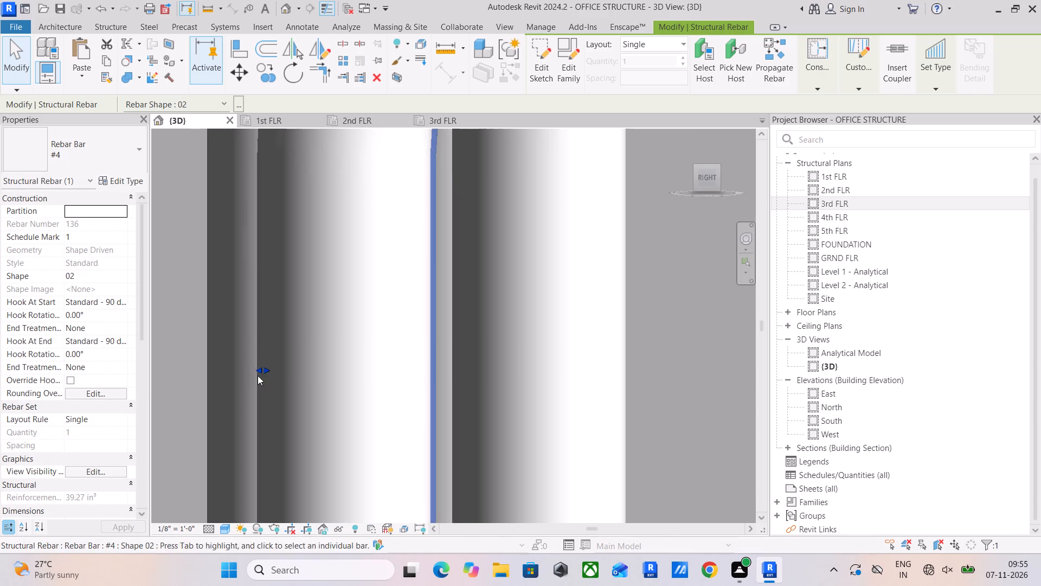
pyautogui.moveTo(255, 370); pyautogui.dragTo(258, 386)
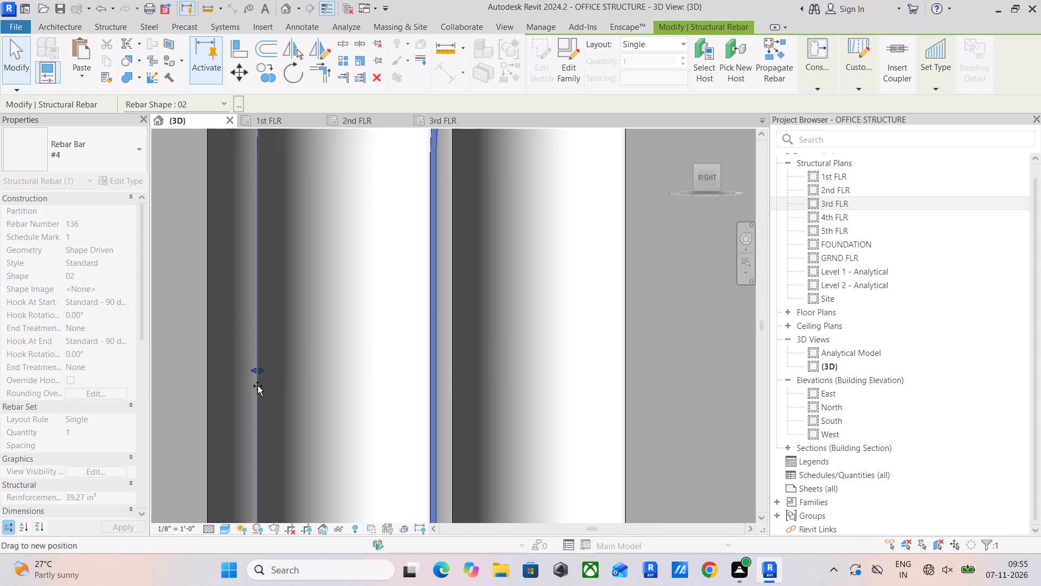
pyautogui.moveTo(258, 386); pyautogui.dragTo(259, 386)
# Stretch the hooked end of the remaining #4 top bar across the middle column so it lines up with the other hooks.
pyautogui.scroll(-11, 427, 339)
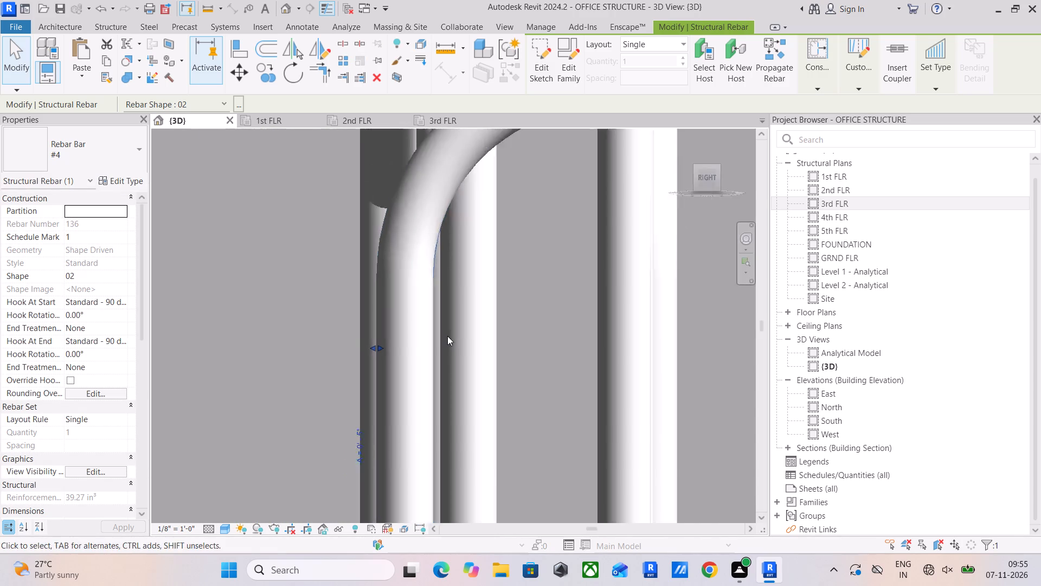
pyautogui.scroll(-6, 447, 336)
pyautogui.click(682, 360)
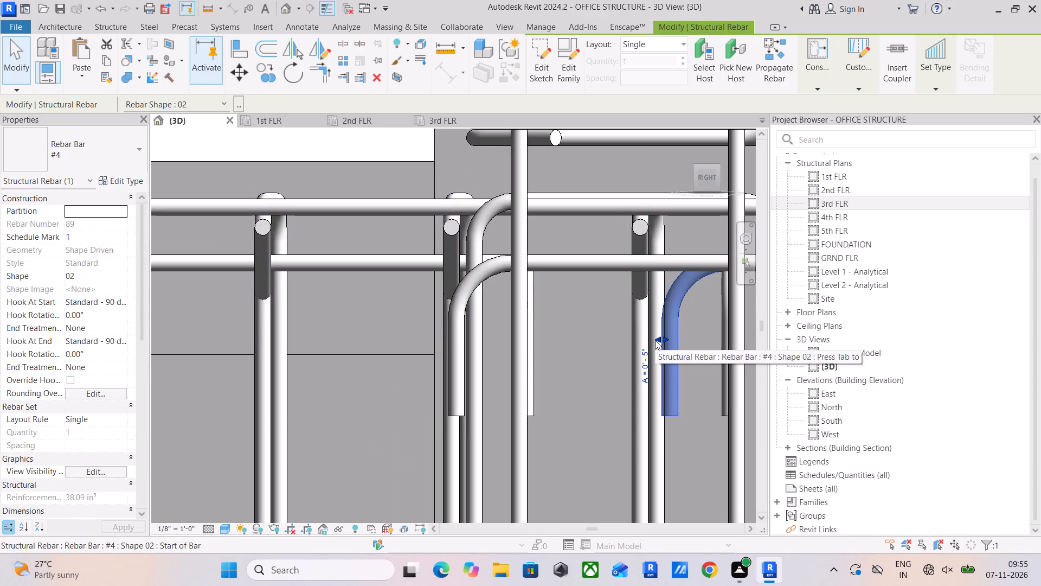
pyautogui.moveTo(655, 340); pyautogui.dragTo(458, 343)
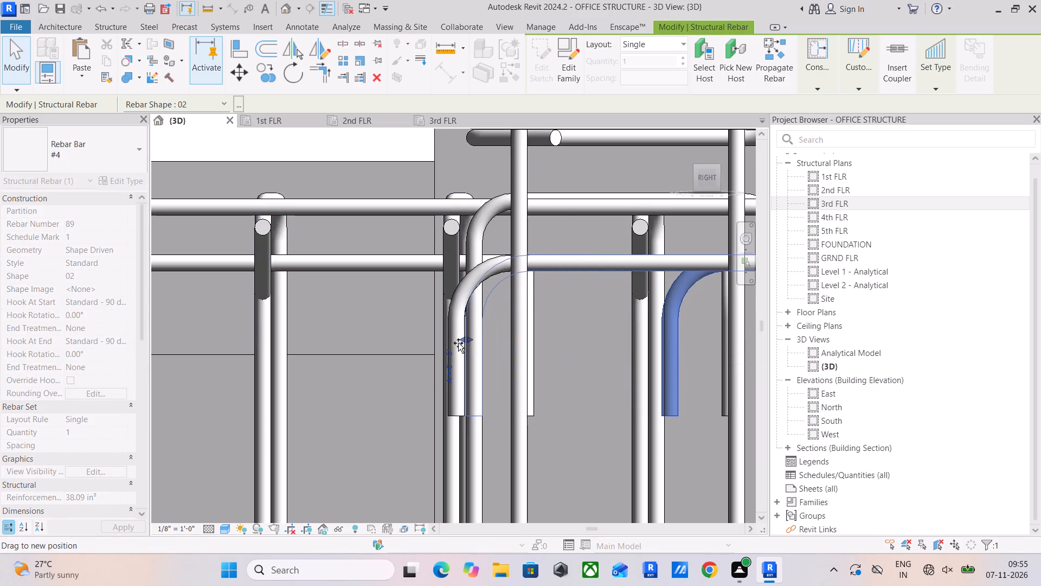
pyautogui.moveTo(458, 343); pyautogui.dragTo(448, 345)
pyautogui.scroll(10, 447, 339)
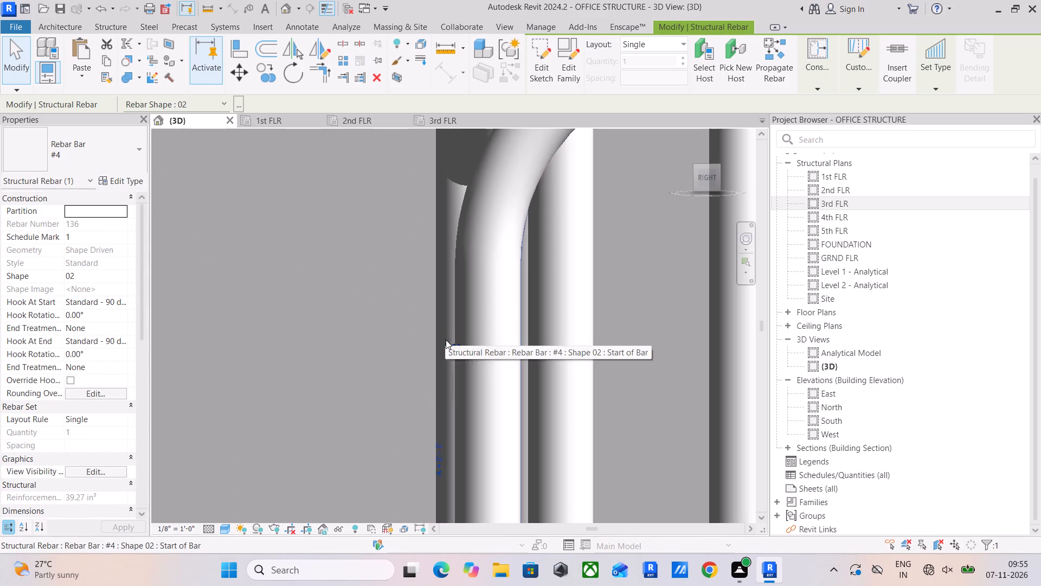
pyautogui.click(622, 305)
# Align the hooked end of the first bottom #4 bar at the middle column with the beam hook on the floor below.
pyautogui.scroll(-11, 622, 305)
pyautogui.moveTo(632, 313); pyautogui.dragTo(422, 251, button='middle')
pyautogui.scroll(-6, 422, 252)
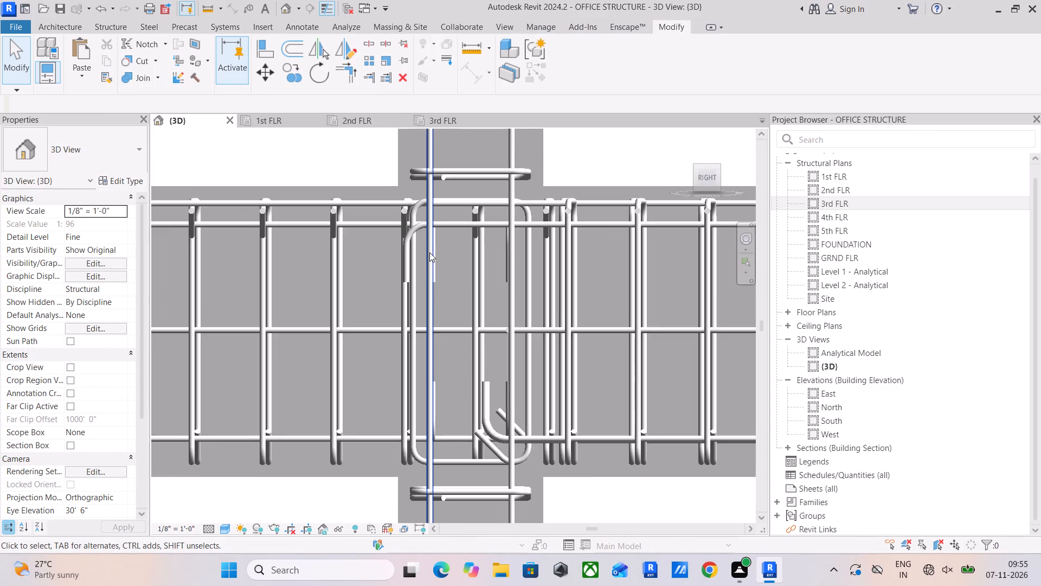
pyautogui.moveTo(441, 271); pyautogui.dragTo(452, 133, button='middle')
pyautogui.click(493, 266)
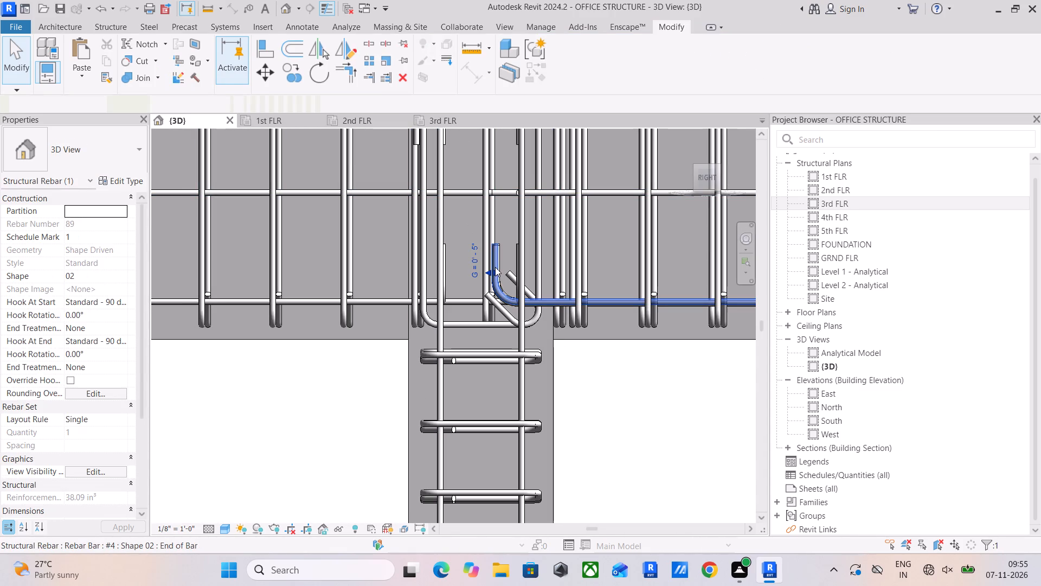
pyautogui.moveTo(493, 283); pyautogui.dragTo(493, 160, button='middle')
pyautogui.scroll(-3, 498, 226)
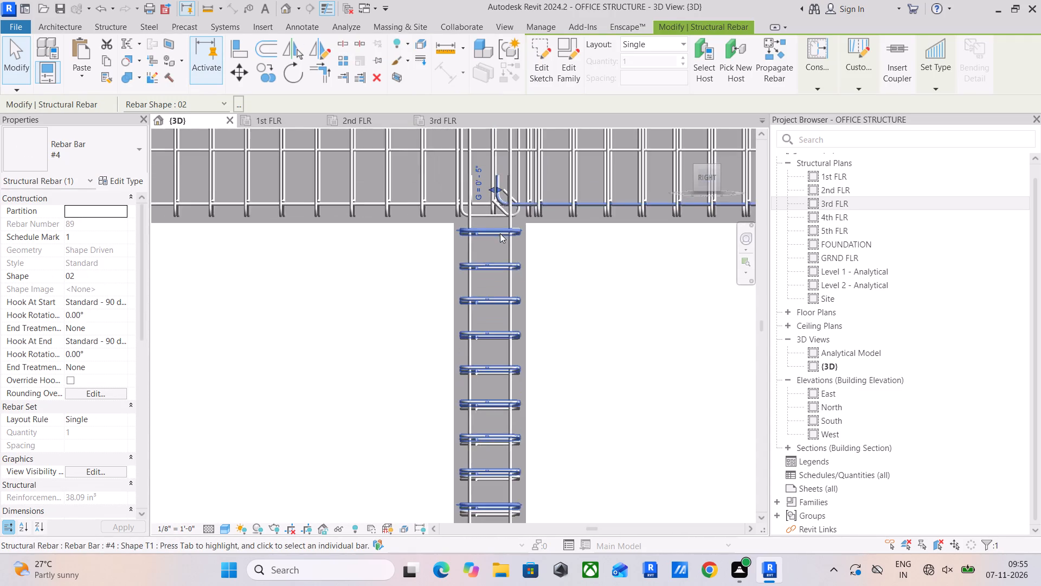
pyautogui.scroll(-5, 500, 233)
pyautogui.moveTo(500, 237); pyautogui.dragTo(489, 101, button='middle')
pyautogui.scroll(-2, 512, 294)
pyautogui.moveTo(491, 479); pyautogui.dragTo(491, 474, button='middle')
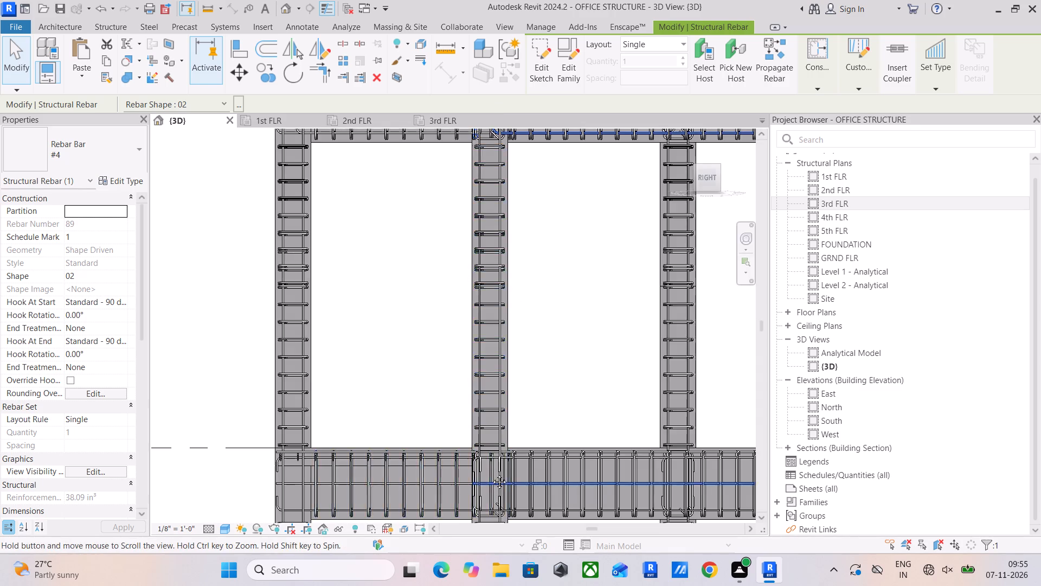
pyautogui.moveTo(491, 474); pyautogui.dragTo(492, 372, button='middle')
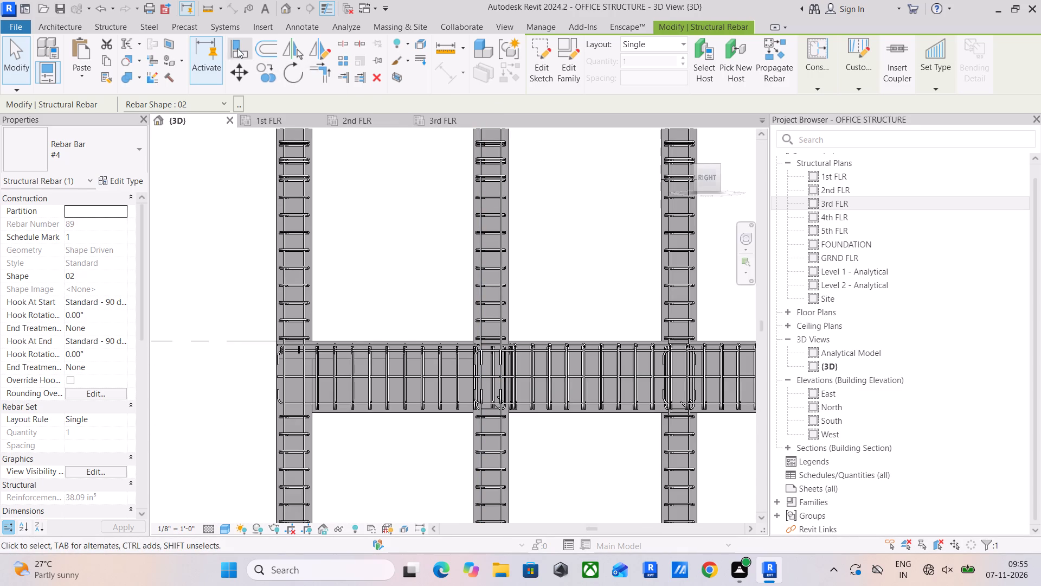
pyautogui.click(239, 53)
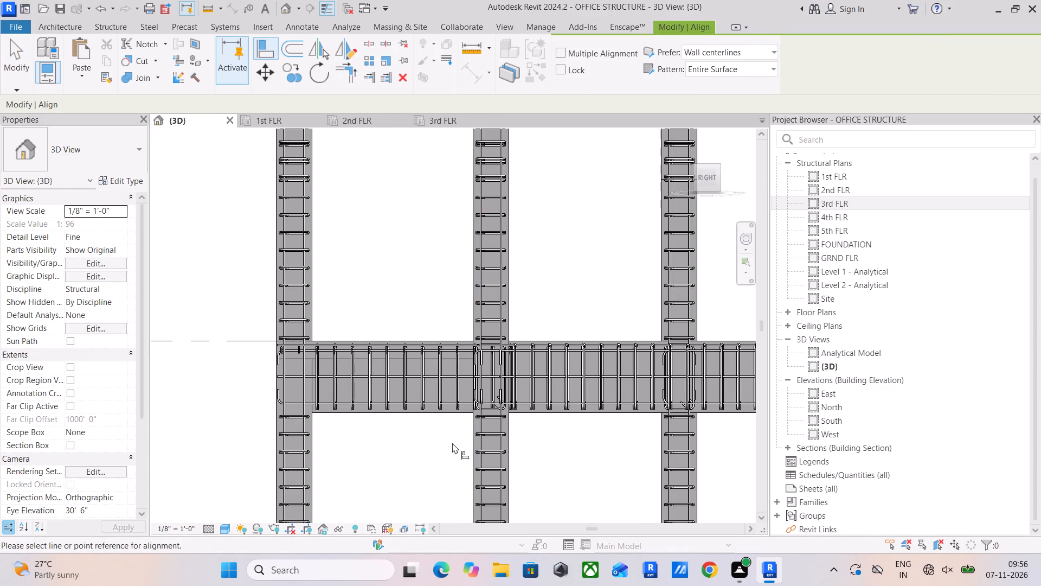
pyautogui.scroll(16, 484, 389)
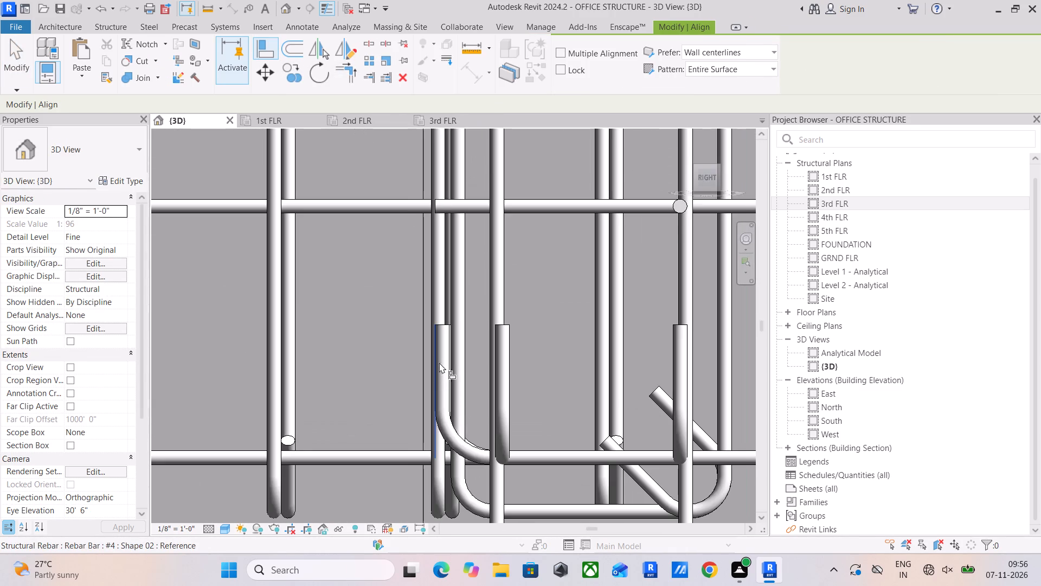
pyautogui.click(443, 358)
pyautogui.scroll(-7, 464, 255)
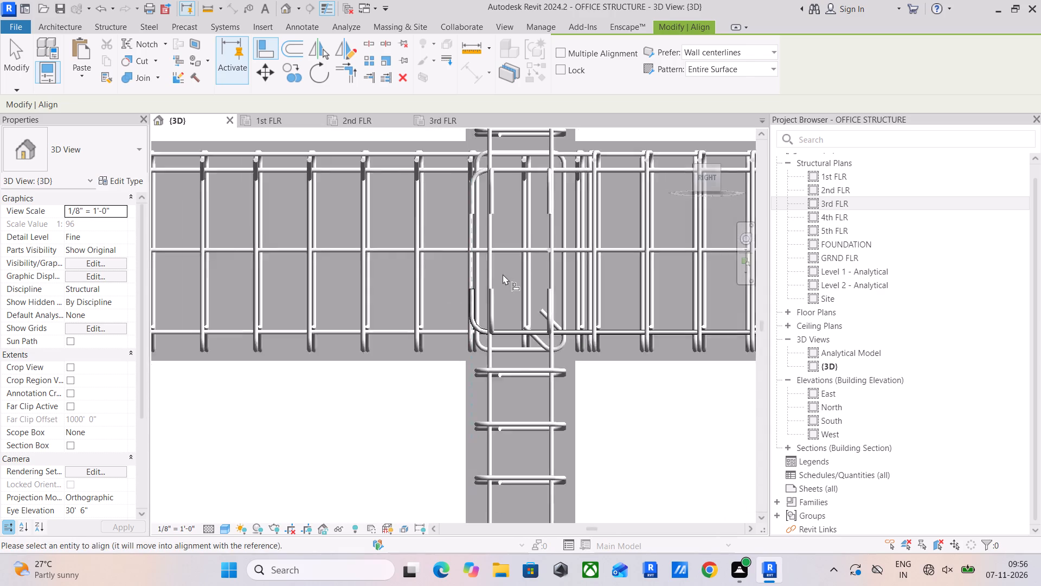
pyautogui.scroll(-4, 503, 274)
pyautogui.moveTo(512, 288); pyautogui.dragTo(474, 509, button='middle')
pyautogui.scroll(-1, 509, 210)
pyautogui.moveTo(509, 222); pyautogui.dragTo(510, 451, button='middle')
pyautogui.moveTo(516, 263); pyautogui.dragTo(514, 461, button='middle')
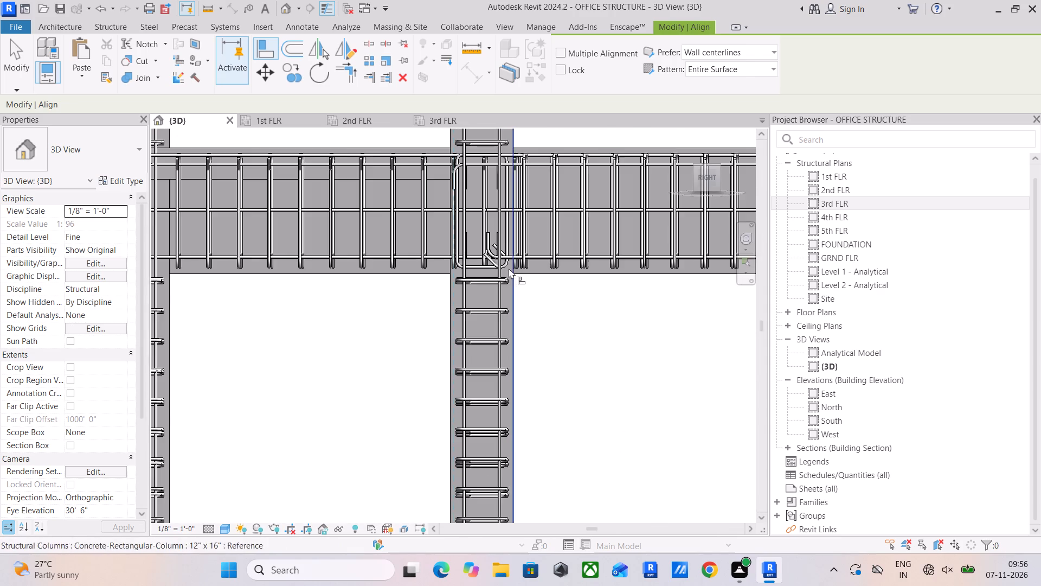
pyautogui.scroll(5, 490, 209)
pyautogui.scroll(5, 492, 269)
pyautogui.click(485, 267)
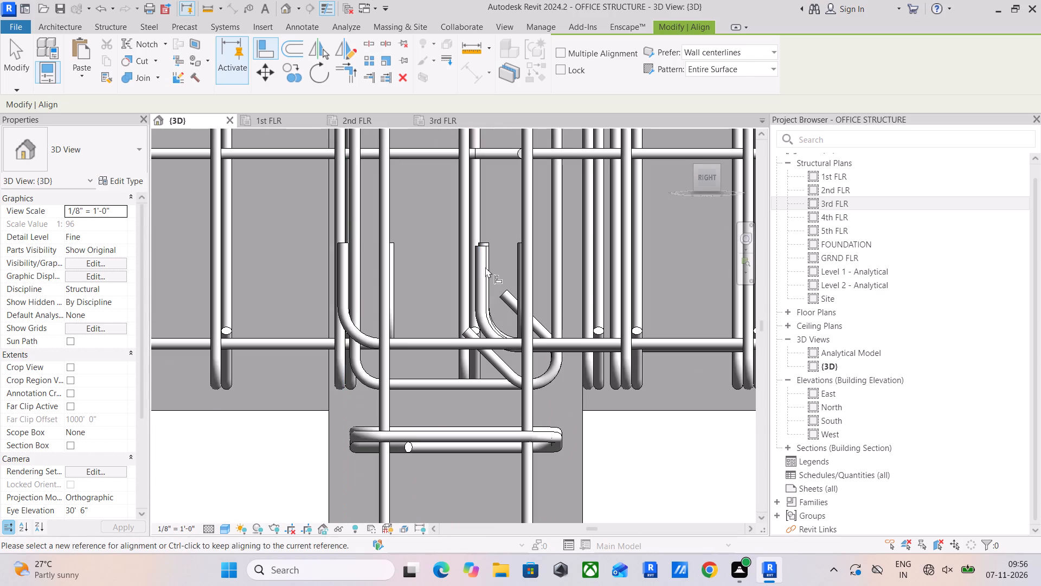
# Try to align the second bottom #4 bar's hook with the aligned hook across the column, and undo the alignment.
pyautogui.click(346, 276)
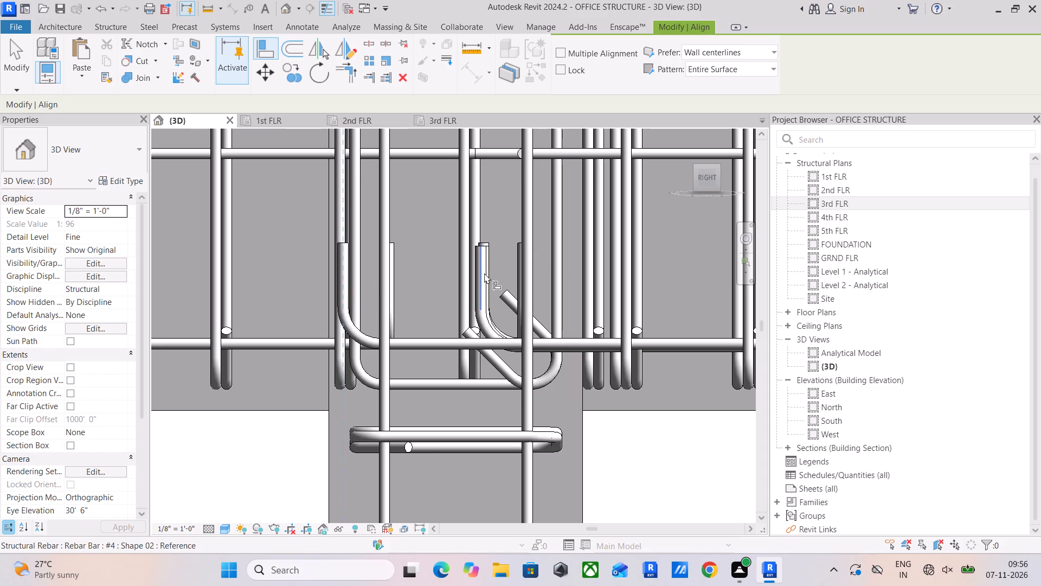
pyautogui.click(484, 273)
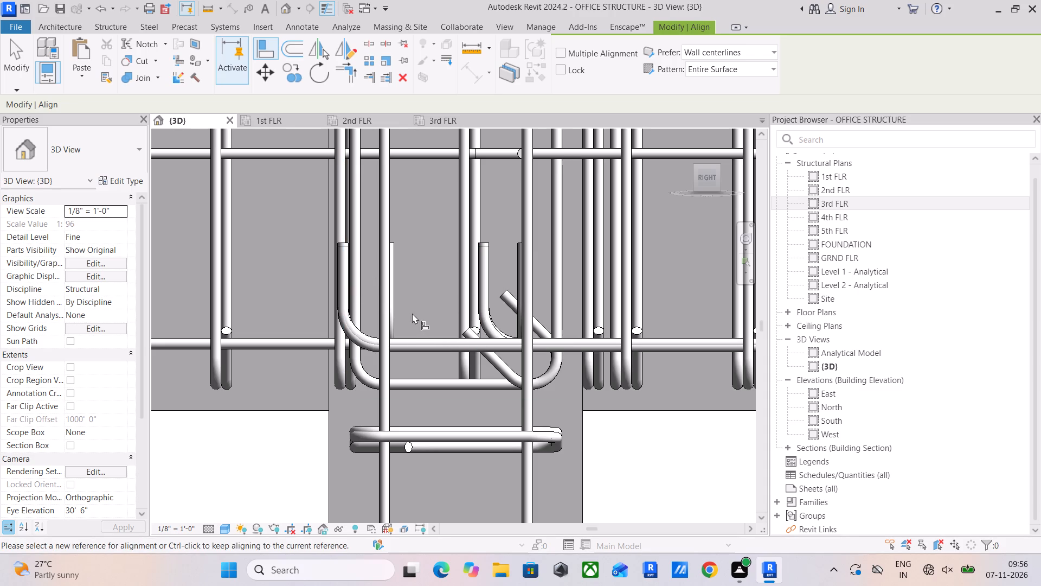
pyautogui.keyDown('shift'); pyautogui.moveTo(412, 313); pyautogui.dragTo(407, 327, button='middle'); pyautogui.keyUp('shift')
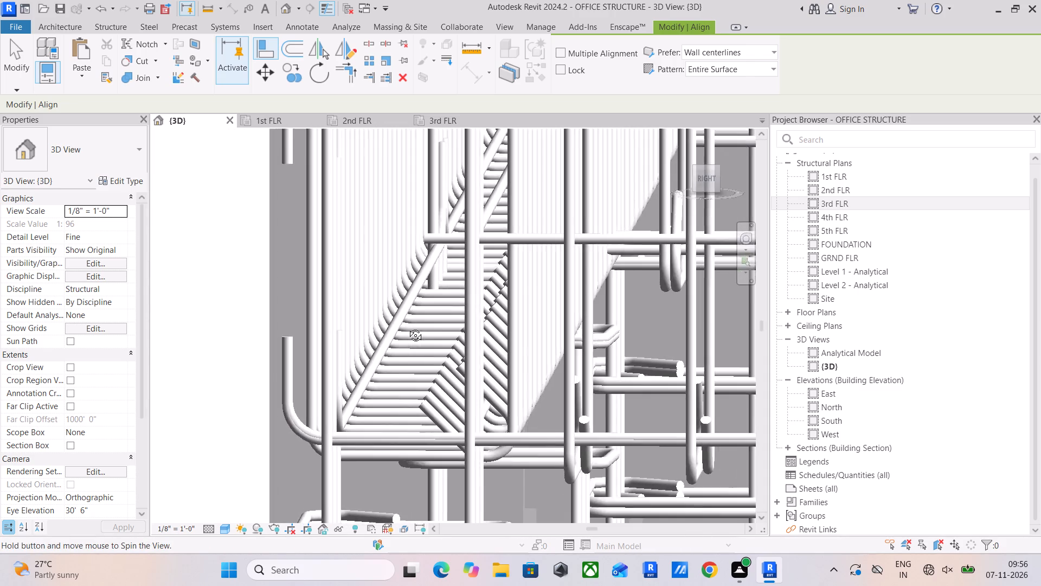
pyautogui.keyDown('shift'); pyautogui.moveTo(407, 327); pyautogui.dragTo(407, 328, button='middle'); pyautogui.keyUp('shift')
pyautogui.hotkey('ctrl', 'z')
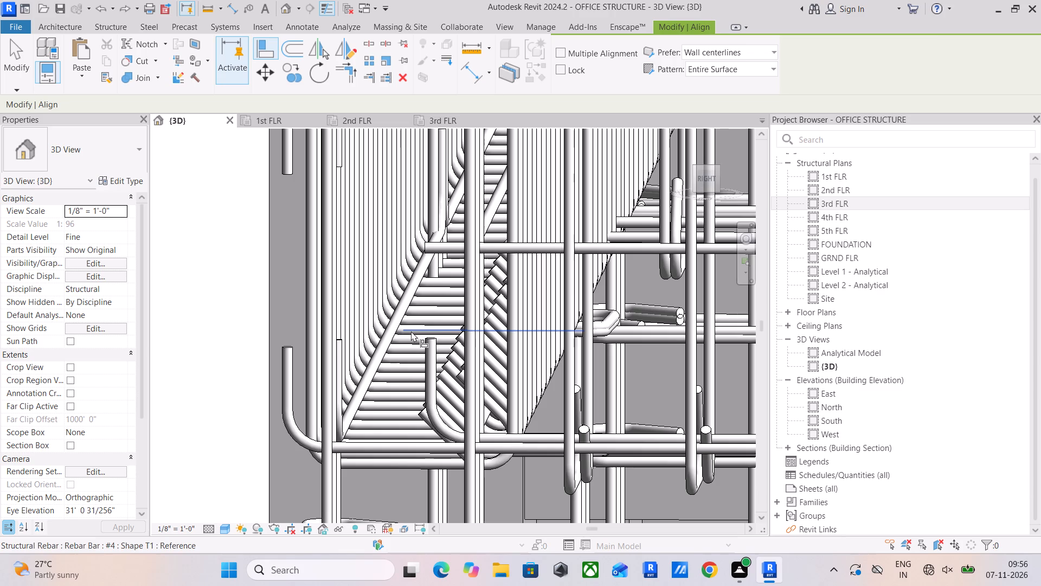
# In the right side view, align the outer edge of the second bottom #4 bar's hook with the aligned hook across the column.
pyautogui.click(699, 176)
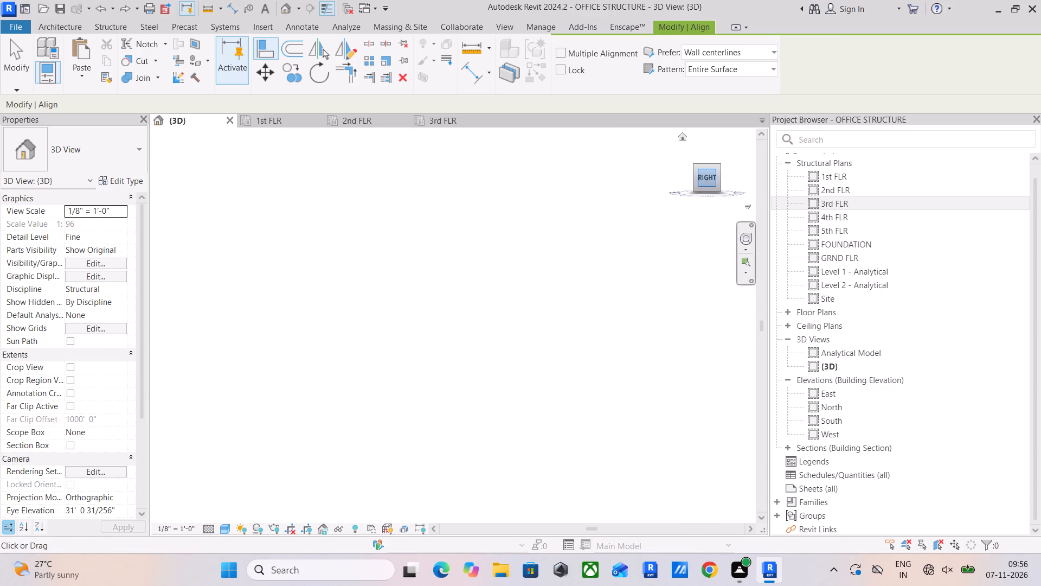
pyautogui.scroll(6, 517, 267)
pyautogui.scroll(7, 447, 432)
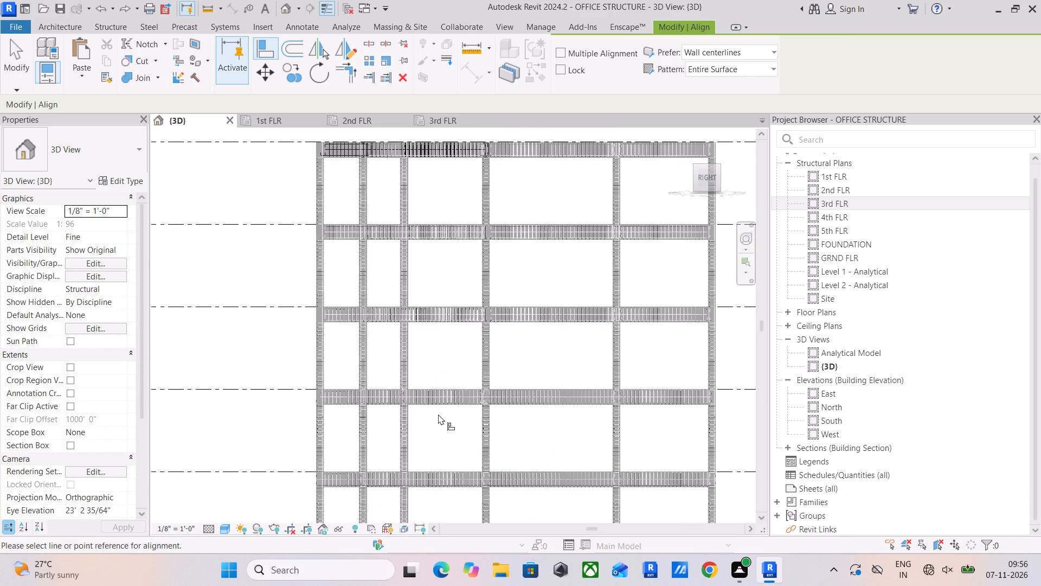
pyautogui.scroll(3, 438, 414)
pyautogui.scroll(5, 422, 372)
pyautogui.moveTo(419, 375); pyautogui.dragTo(461, 299, button='middle')
pyautogui.moveTo(372, 416); pyautogui.dragTo(475, 343, button='middle')
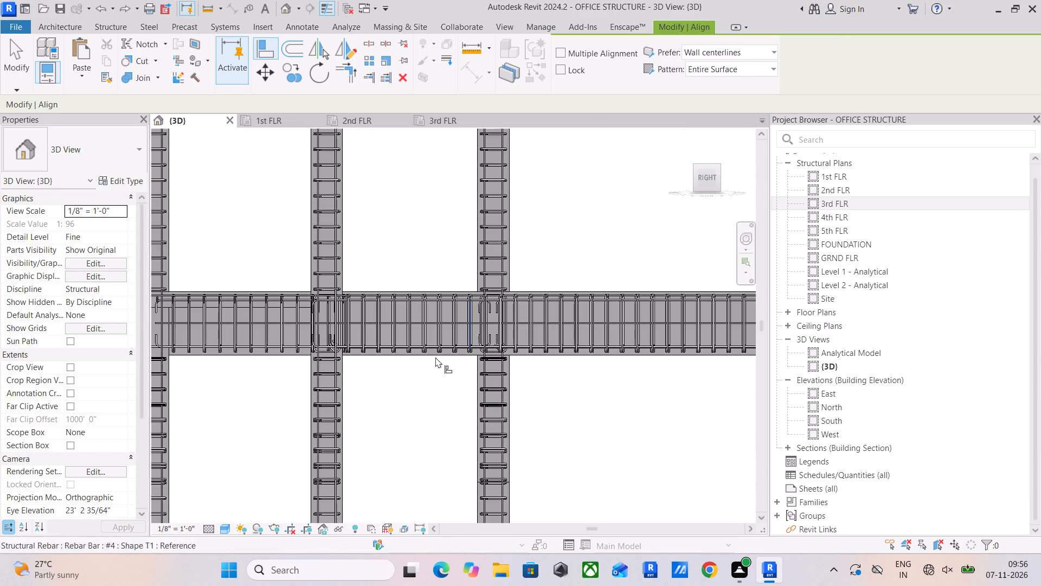
pyautogui.scroll(6, 332, 342)
pyautogui.moveTo(338, 340); pyautogui.dragTo(413, 213, button='middle')
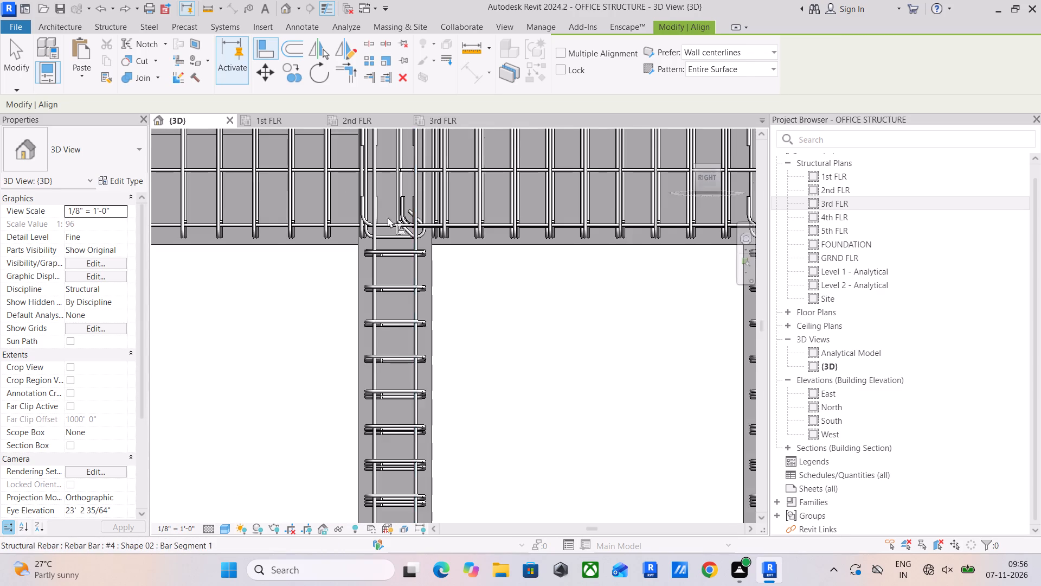
pyautogui.scroll(5, 383, 205)
pyautogui.scroll(4, 427, 218)
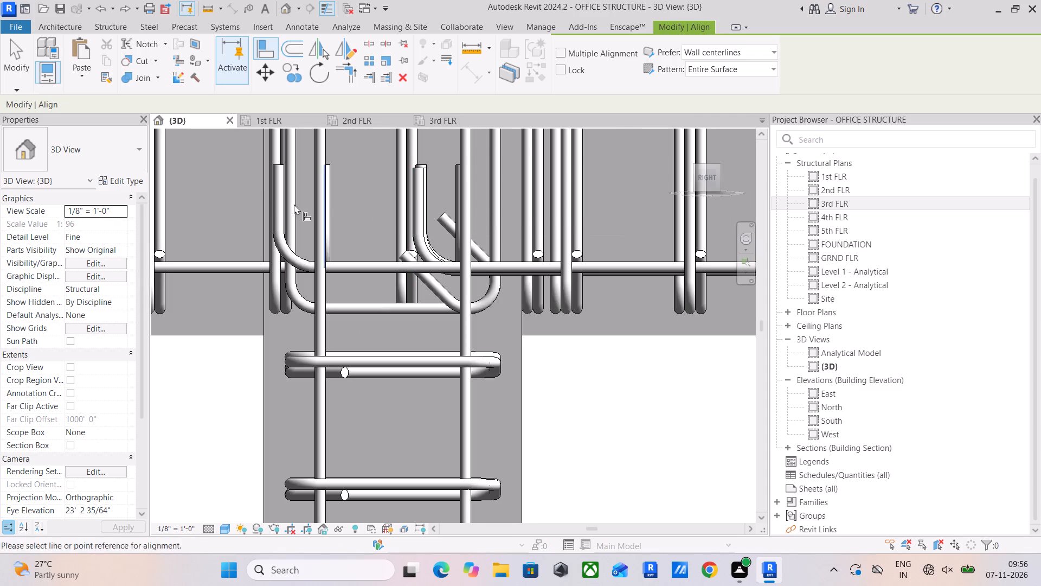
pyautogui.scroll(5, 273, 188)
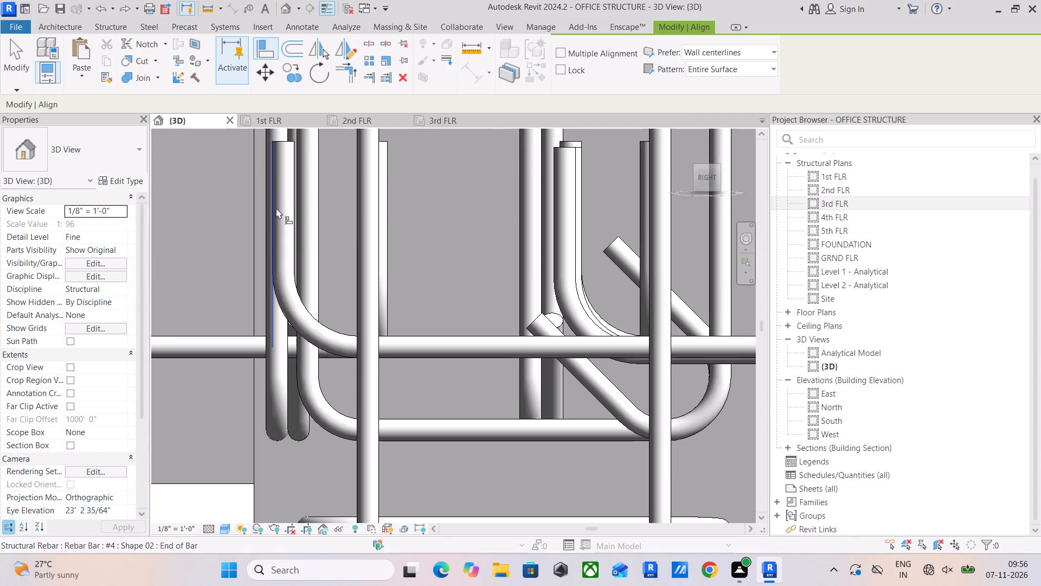
pyautogui.click(272, 234)
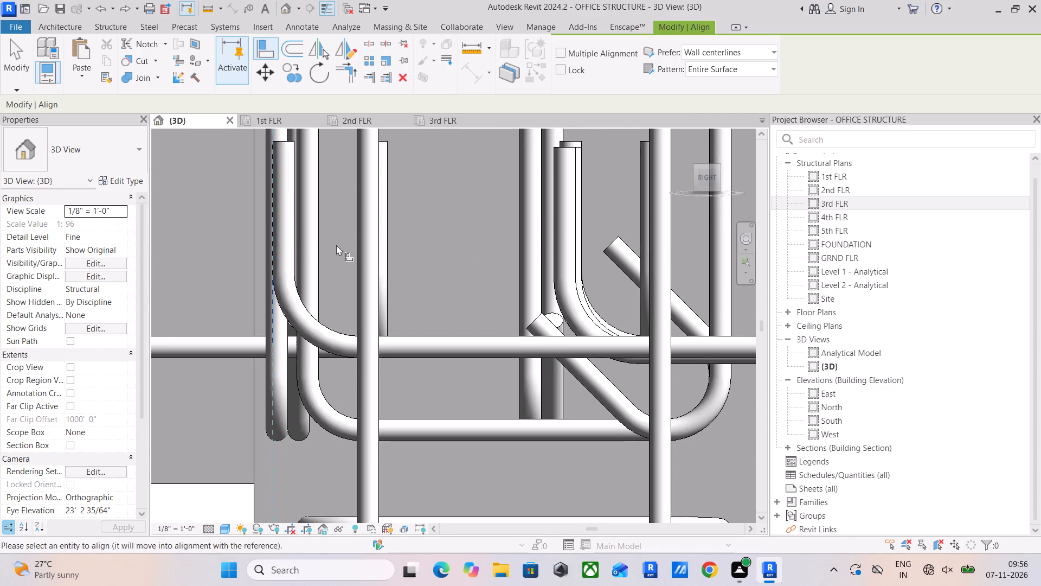
pyautogui.click(554, 218)
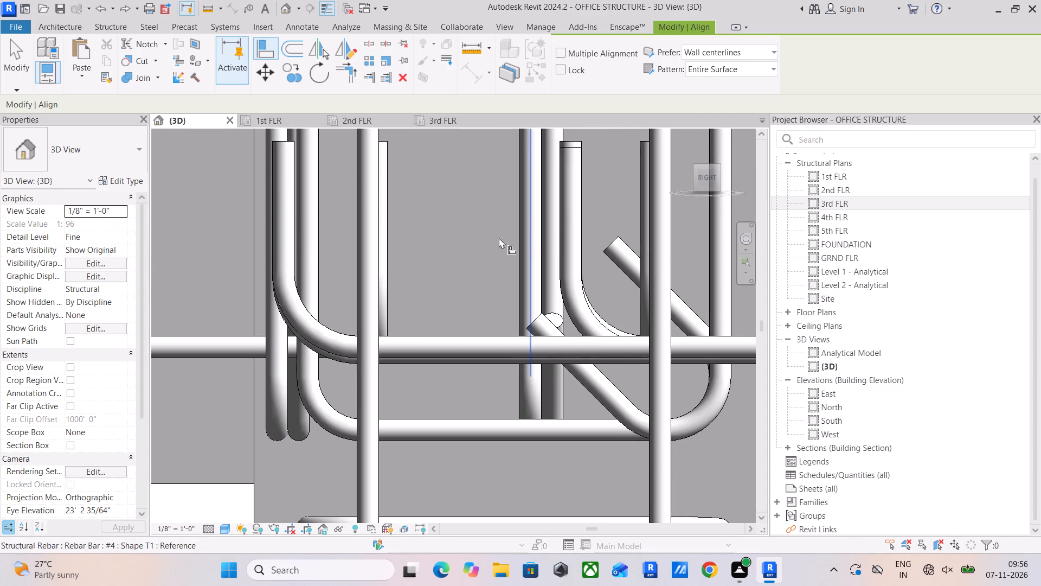
# Align the hooked ends of the two remaining bottom #4 bars with the aligned hooks at the same column.
pyautogui.click(274, 199)
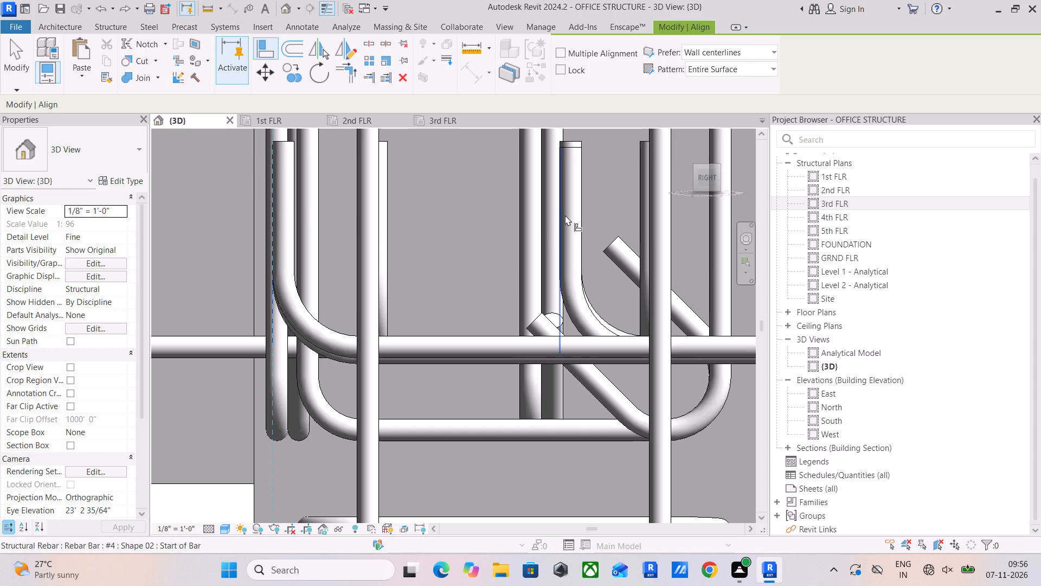
pyautogui.click(565, 215)
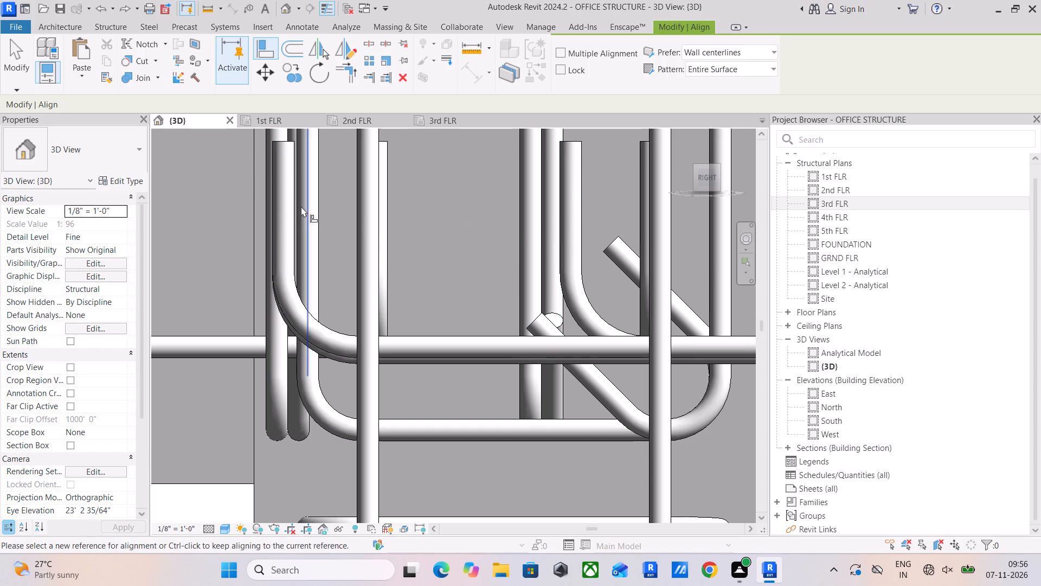
pyautogui.click(276, 200)
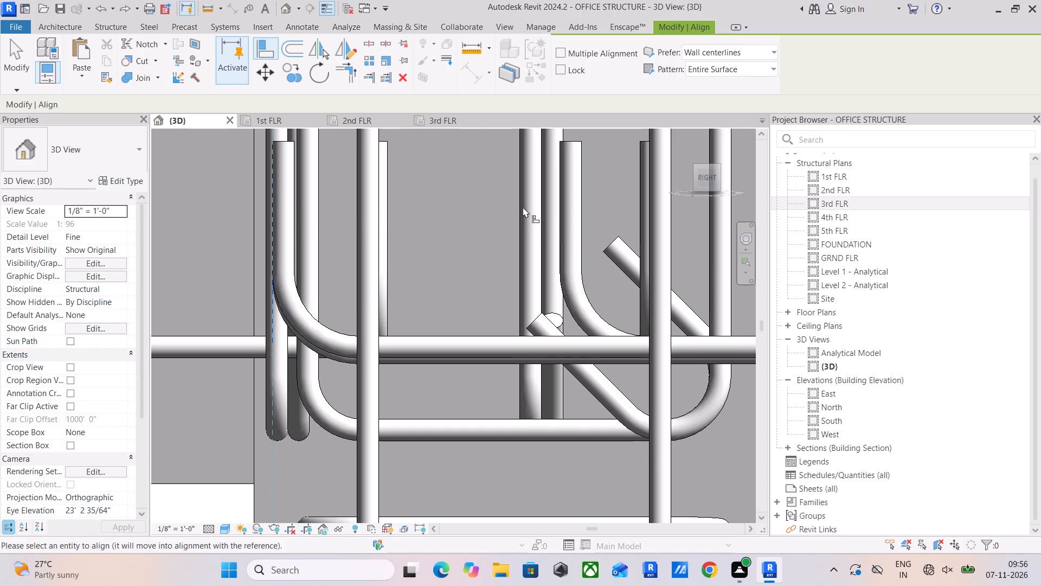
pyautogui.click(562, 218)
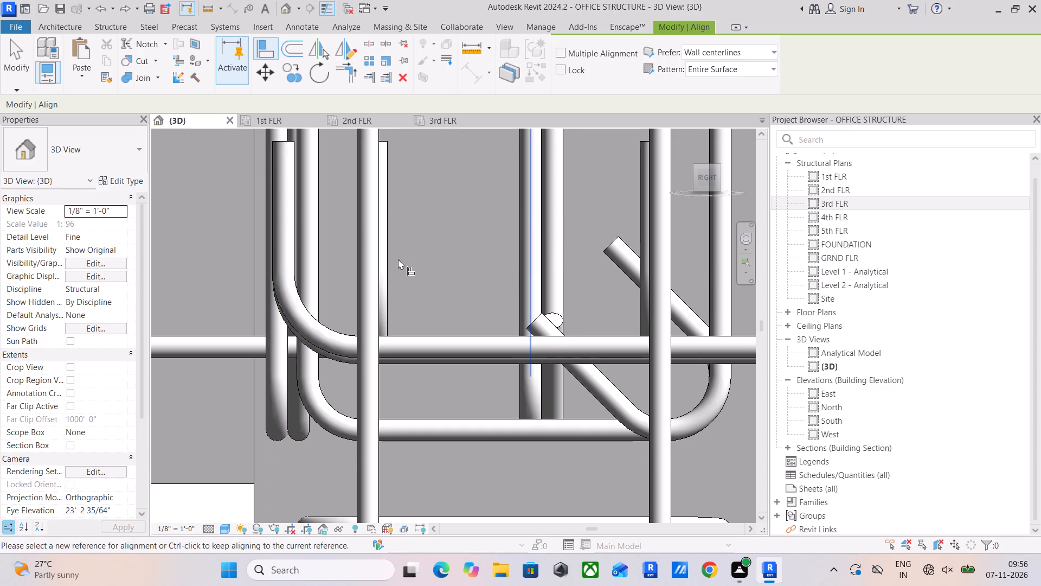
# Align the first bottom #4 bar's hook in the beam one floor up with the aligned top hook at the column below.
pyautogui.scroll(-9, 404, 282)
pyautogui.moveTo(417, 272); pyautogui.dragTo(417, 272, button='middle')
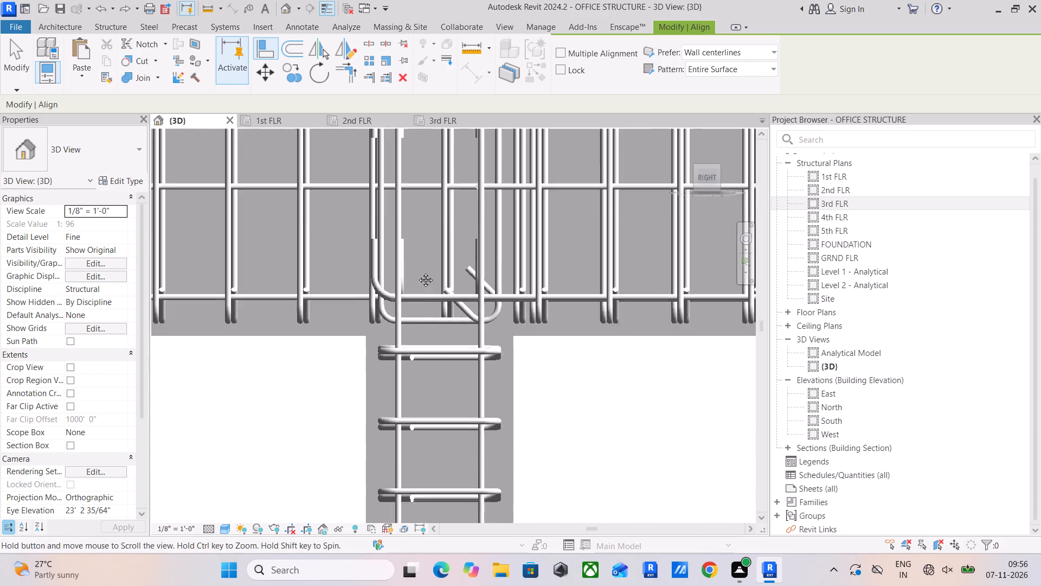
pyautogui.moveTo(417, 272); pyautogui.dragTo(407, 412, button='middle')
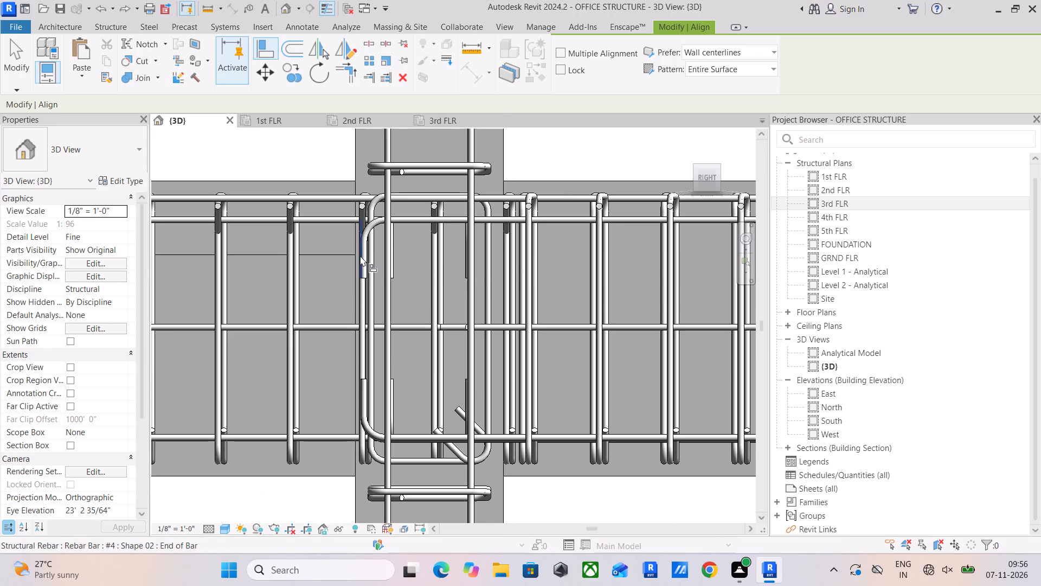
pyautogui.scroll(5, 370, 200)
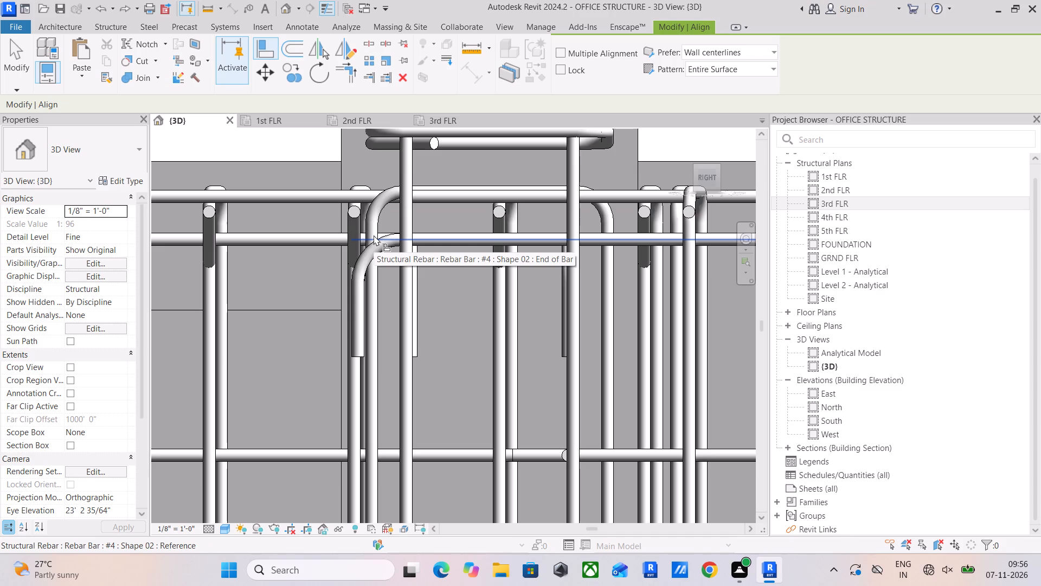
pyautogui.moveTo(350, 302); pyautogui.dragTo(357, 296)
pyautogui.scroll(-3, 369, 189)
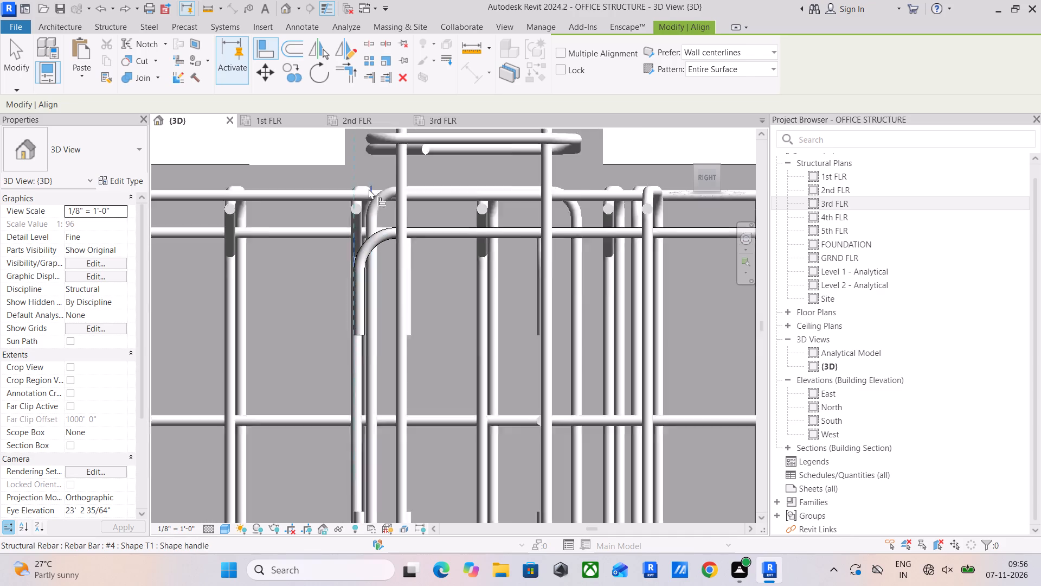
pyautogui.scroll(-7, 369, 189)
pyautogui.moveTo(374, 213); pyautogui.dragTo(366, 441, button='middle')
pyautogui.moveTo(395, 308); pyautogui.dragTo(382, 403, button='middle')
pyautogui.scroll(-2, 389, 269)
pyautogui.moveTo(393, 291); pyautogui.dragTo(416, 438, button='middle')
pyautogui.moveTo(414, 350); pyautogui.dragTo(409, 494, button='middle')
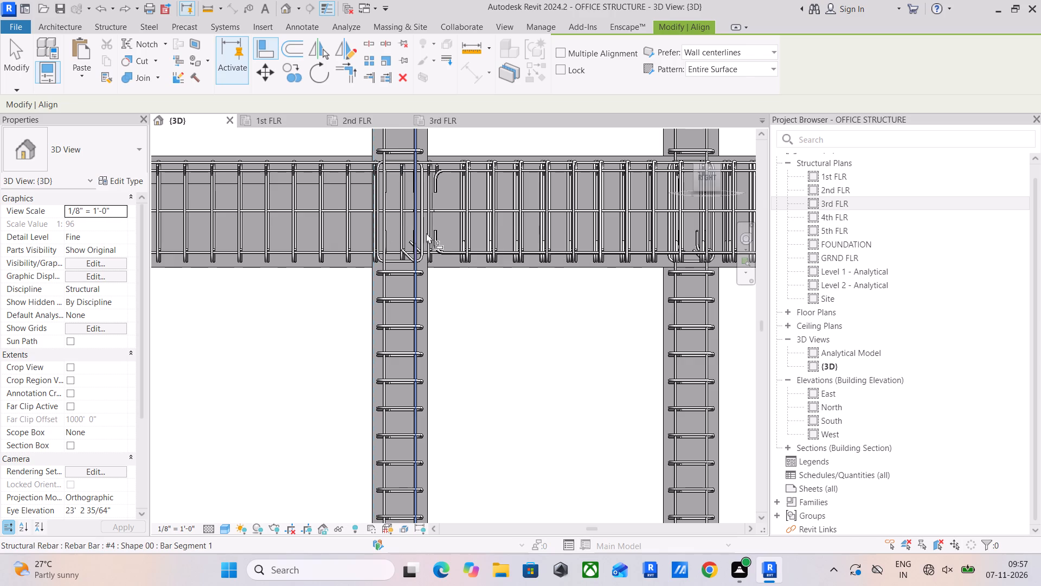
pyautogui.scroll(9, 438, 228)
pyautogui.click(424, 256)
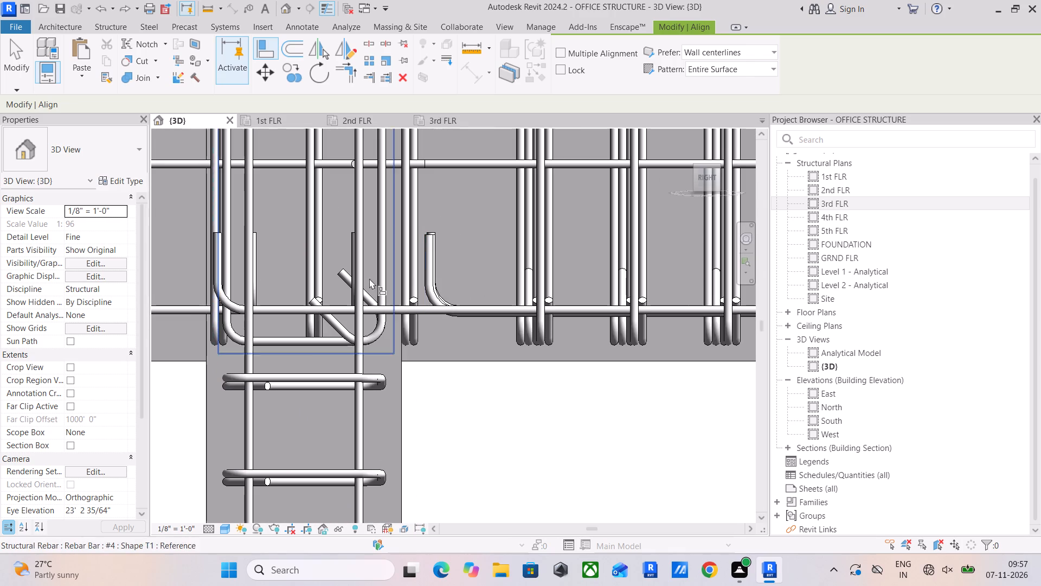
# Align the hooked ends of the three remaining bottom #4 bars with the aligned bottom hook across the column.
pyautogui.click(210, 262)
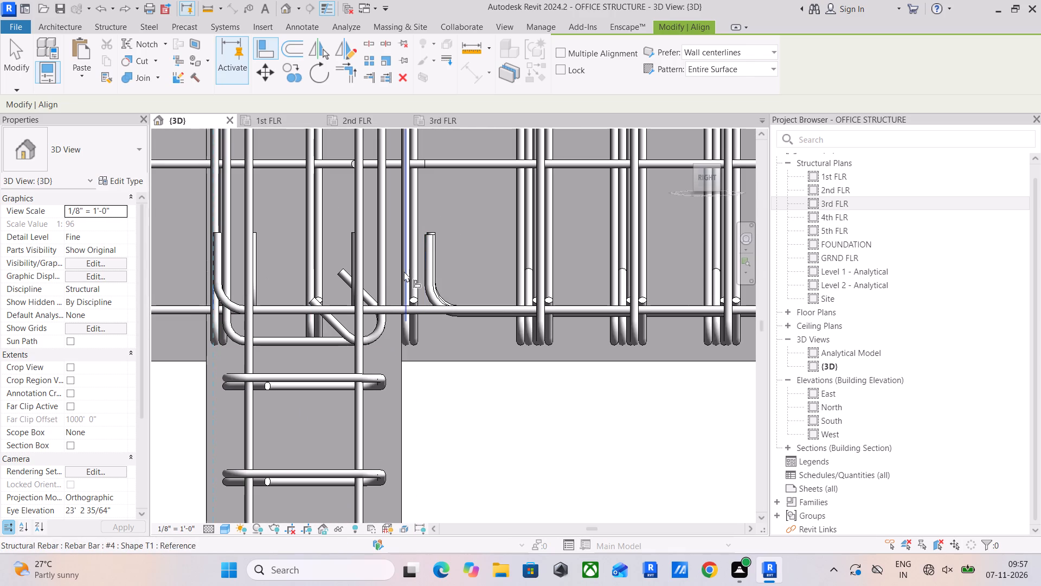
pyautogui.click(422, 262)
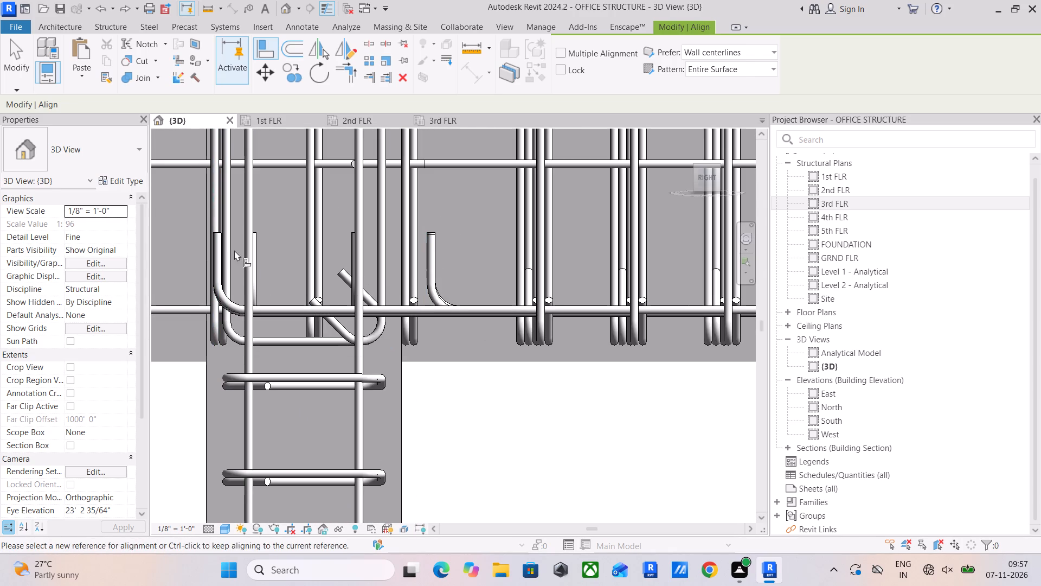
pyautogui.click(212, 255)
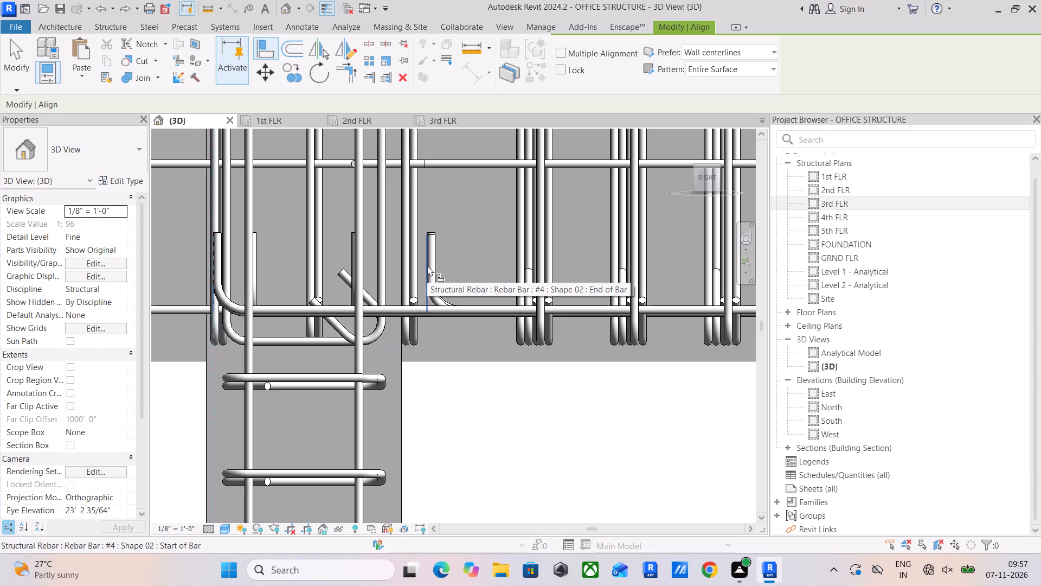
pyautogui.click(427, 265)
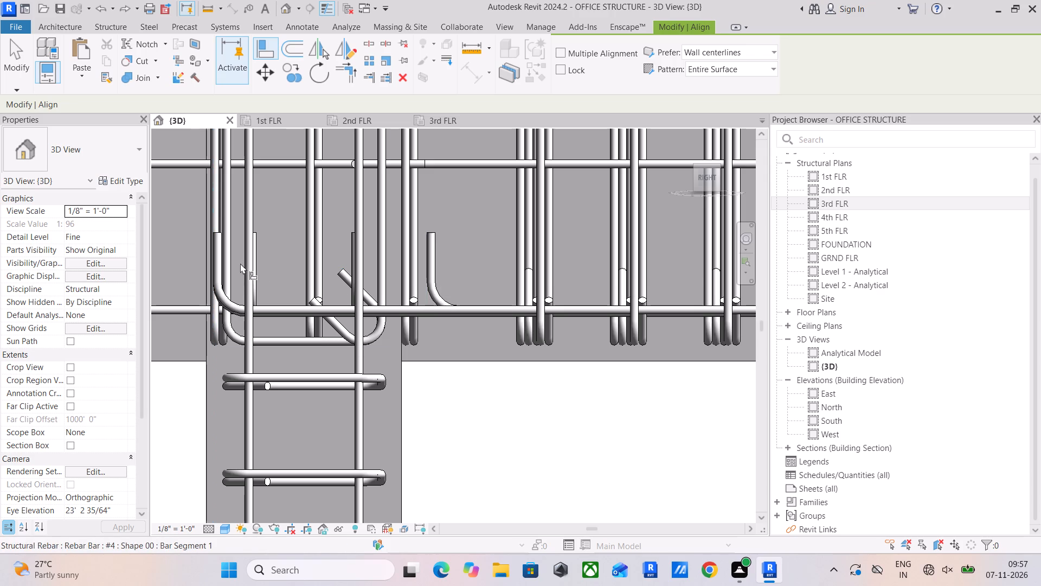
pyautogui.click(210, 258)
pyautogui.click(426, 262)
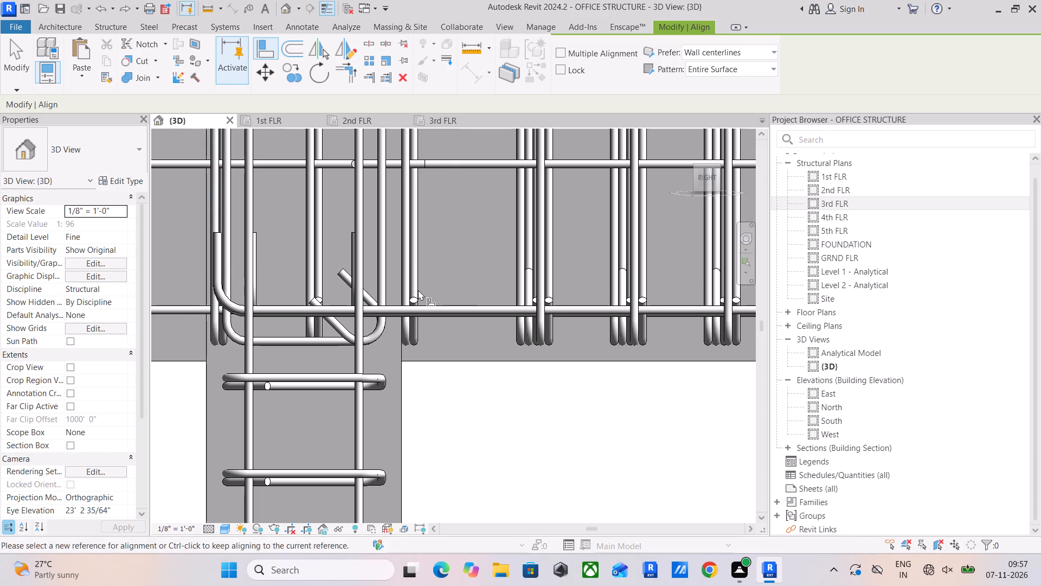
# Align the first top #4 bar's hook in the same beam with the outer edge of the bottom hook across the column.
pyautogui.scroll(-4, 285, 327)
pyautogui.moveTo(285, 327); pyautogui.dragTo(331, 423, button='middle')
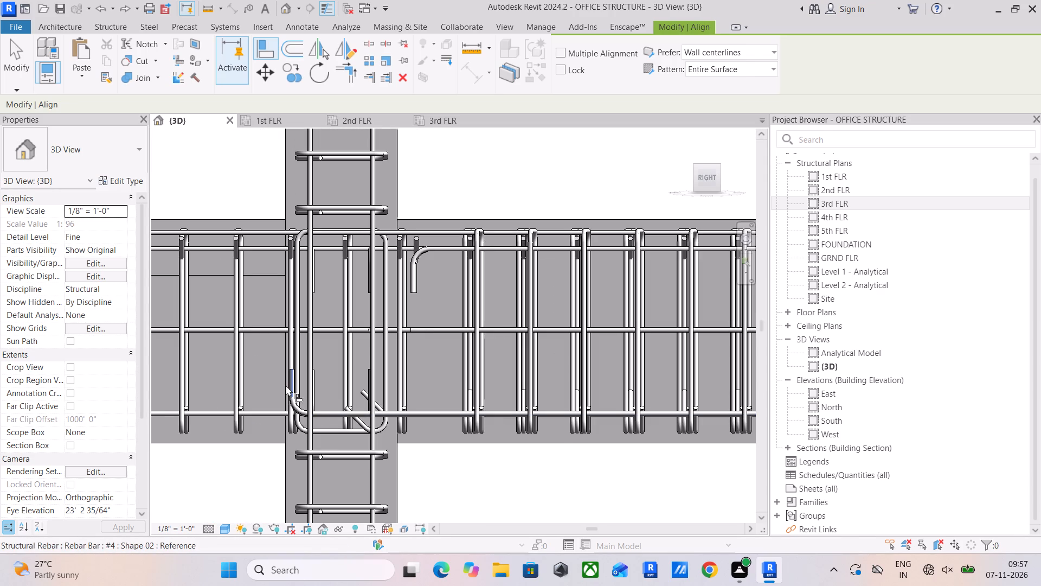
pyautogui.scroll(9, 286, 385)
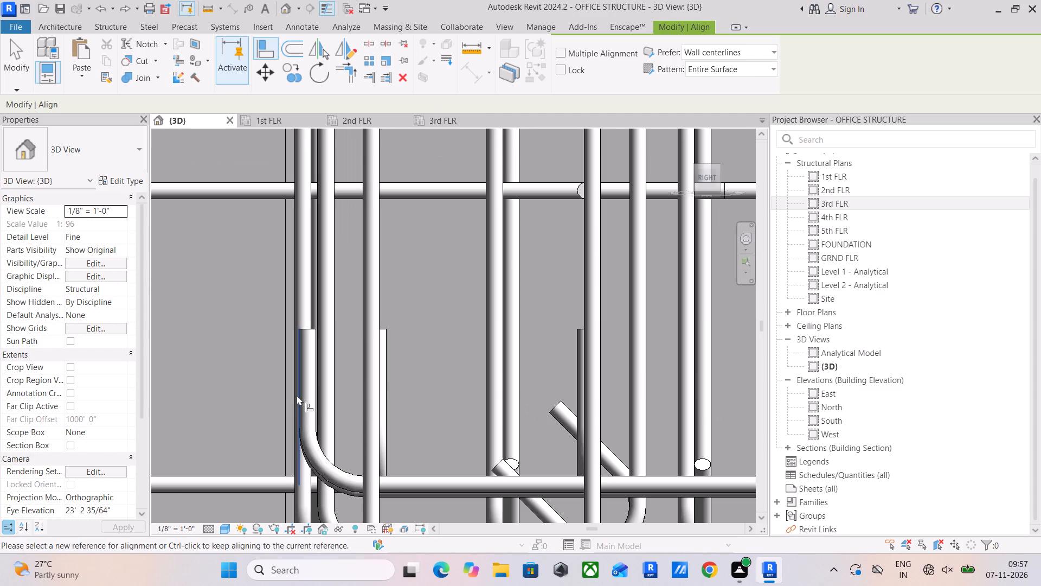
pyautogui.click(299, 395)
pyautogui.scroll(-10, 333, 334)
pyautogui.moveTo(394, 349); pyautogui.dragTo(397, 438, button='middle')
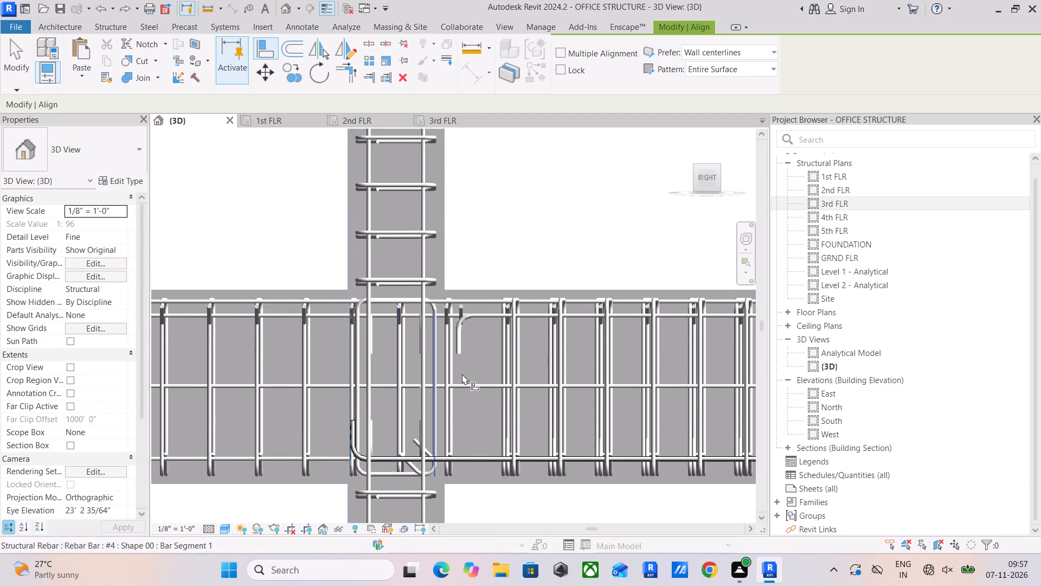
pyautogui.scroll(5, 467, 342)
pyautogui.click(447, 336)
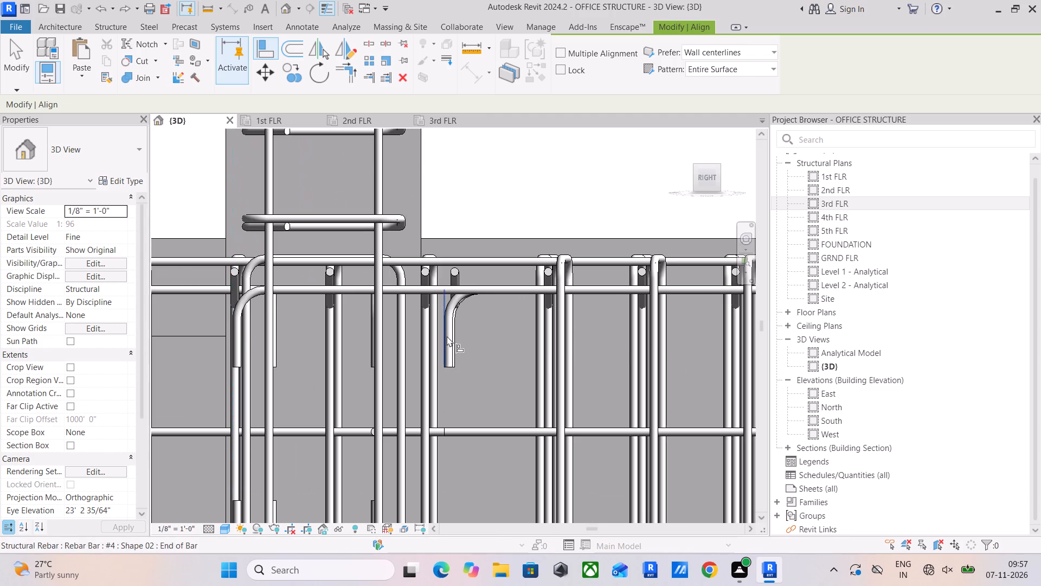
# Align the hooked ends of the three remaining top #4 bars with the aligned top hook across the column.
pyautogui.scroll(-3, 447, 336)
pyautogui.middleClick(447, 336)
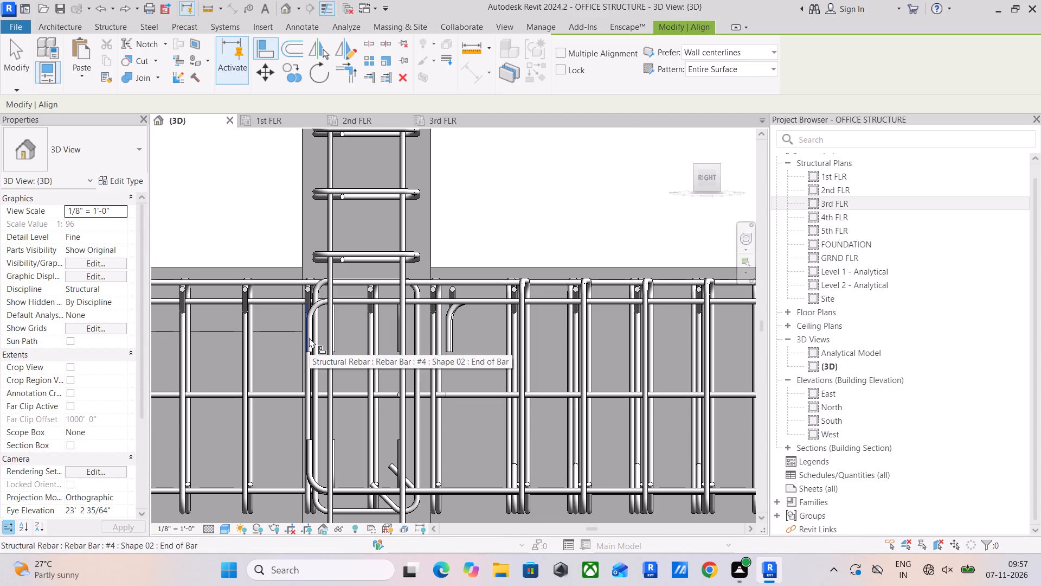
pyautogui.click(309, 337)
pyautogui.click(445, 328)
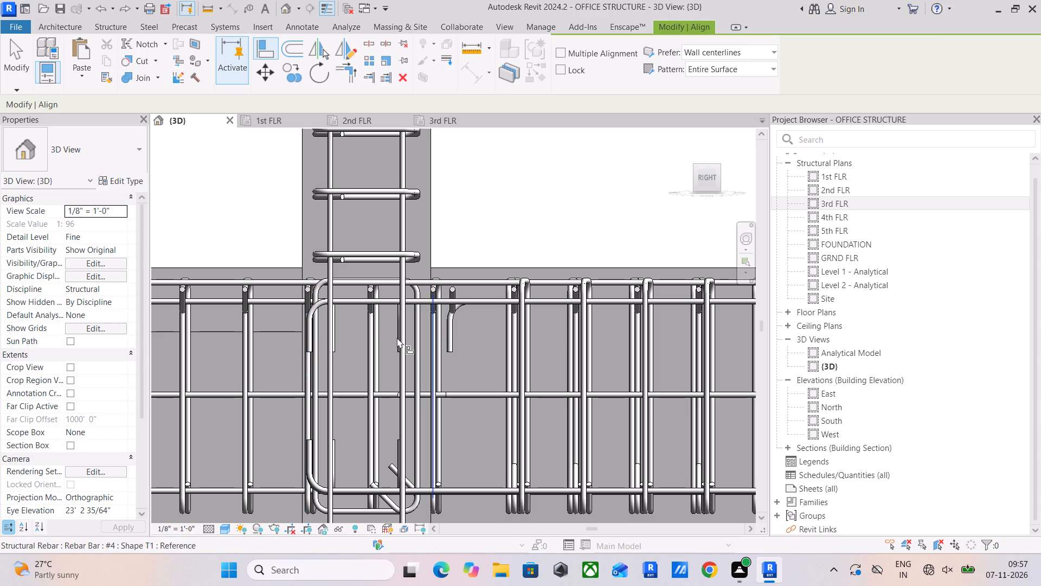
pyautogui.click(311, 330)
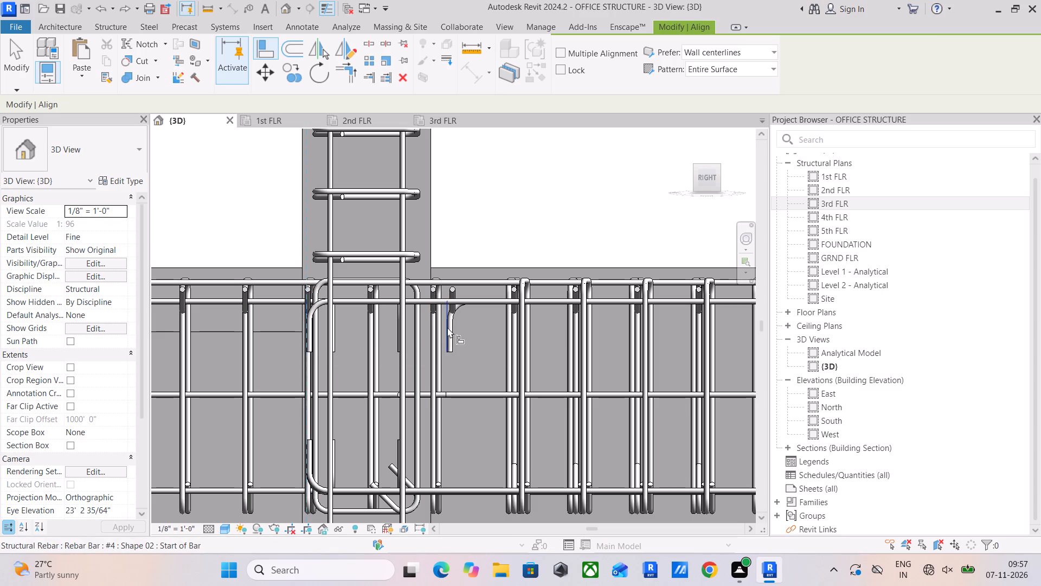
pyautogui.click(447, 327)
pyautogui.scroll(5, 309, 323)
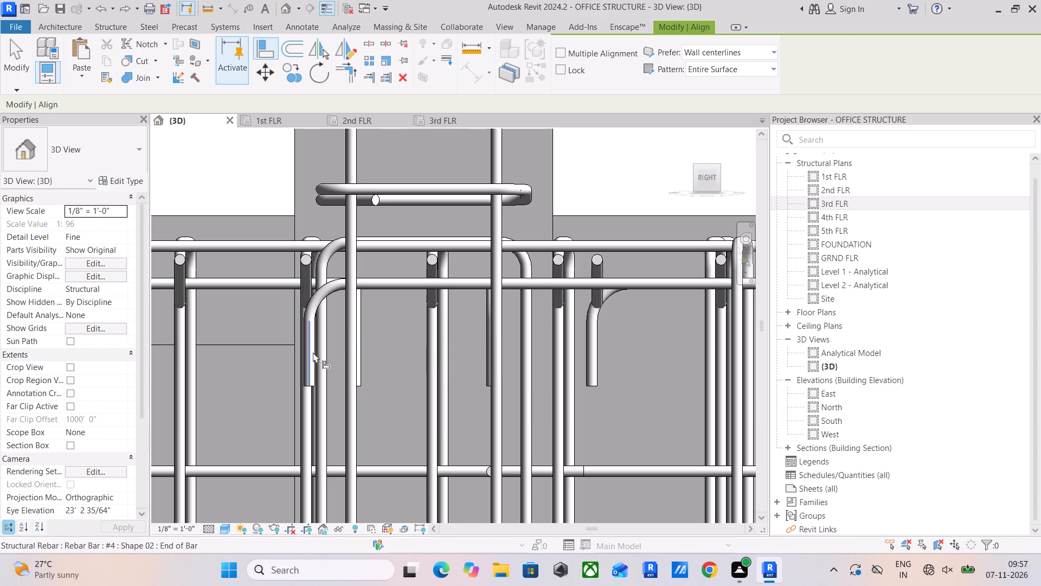
pyautogui.click(306, 345)
pyautogui.click(585, 342)
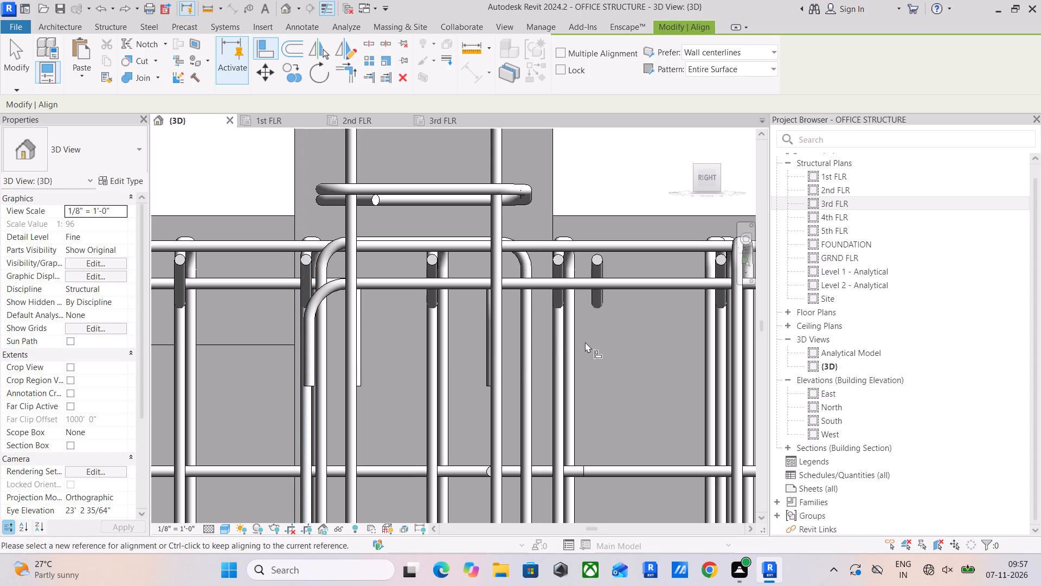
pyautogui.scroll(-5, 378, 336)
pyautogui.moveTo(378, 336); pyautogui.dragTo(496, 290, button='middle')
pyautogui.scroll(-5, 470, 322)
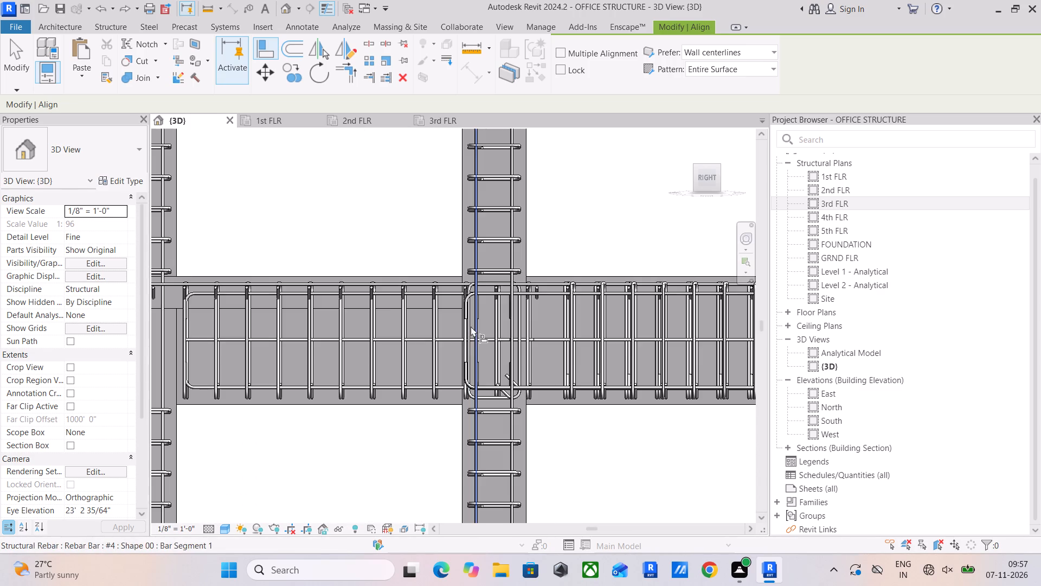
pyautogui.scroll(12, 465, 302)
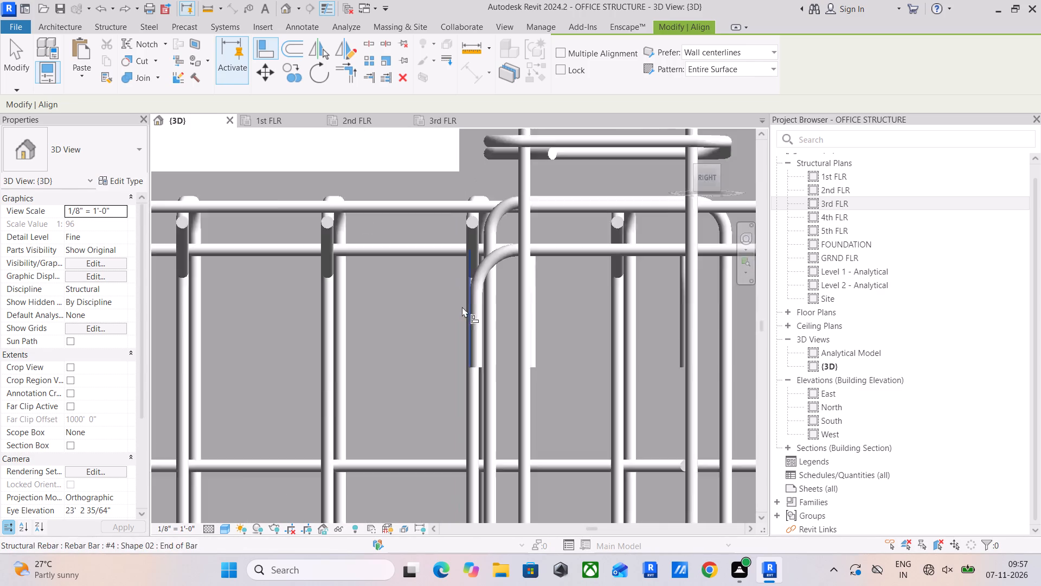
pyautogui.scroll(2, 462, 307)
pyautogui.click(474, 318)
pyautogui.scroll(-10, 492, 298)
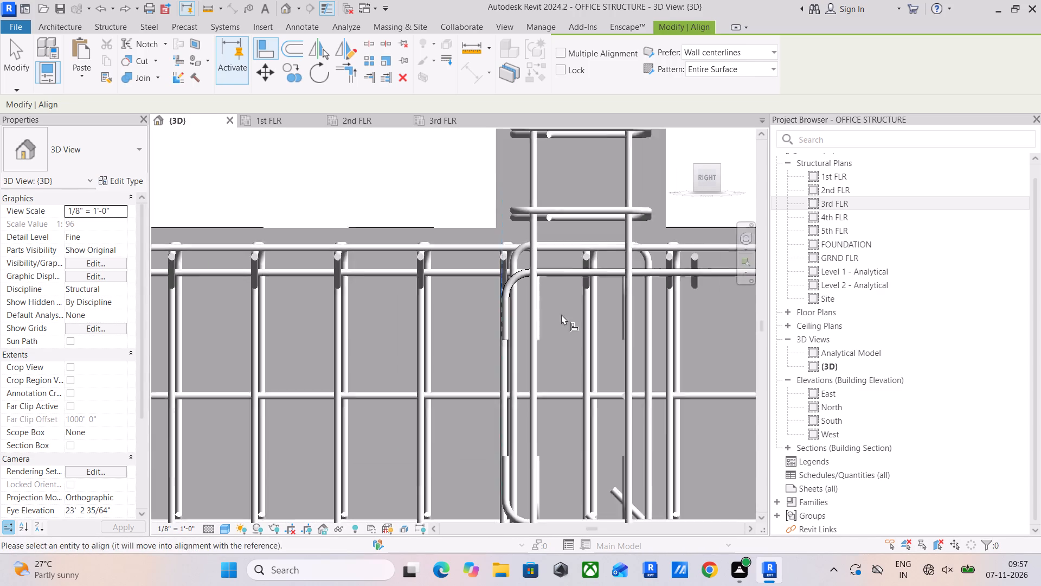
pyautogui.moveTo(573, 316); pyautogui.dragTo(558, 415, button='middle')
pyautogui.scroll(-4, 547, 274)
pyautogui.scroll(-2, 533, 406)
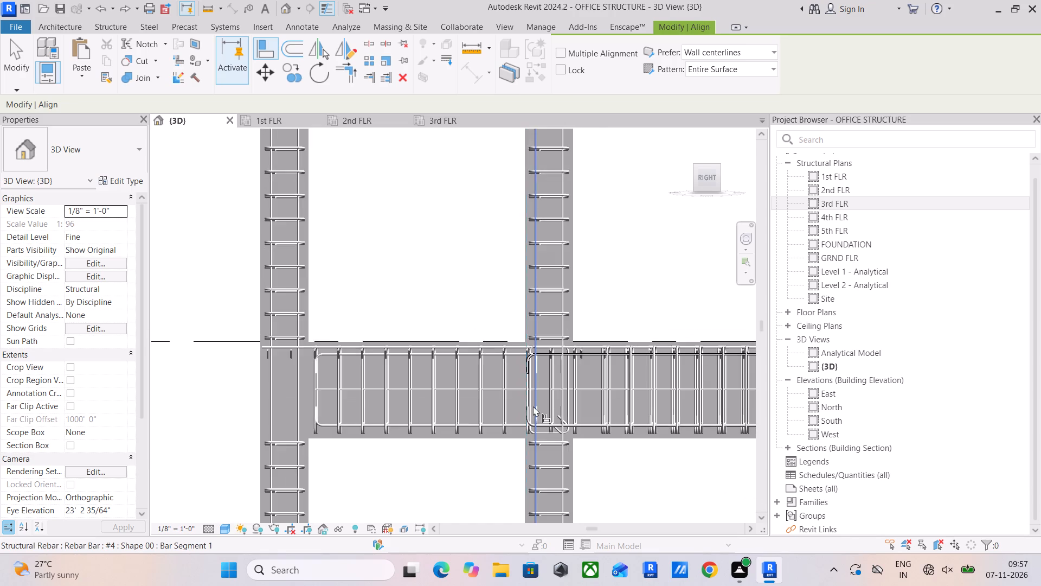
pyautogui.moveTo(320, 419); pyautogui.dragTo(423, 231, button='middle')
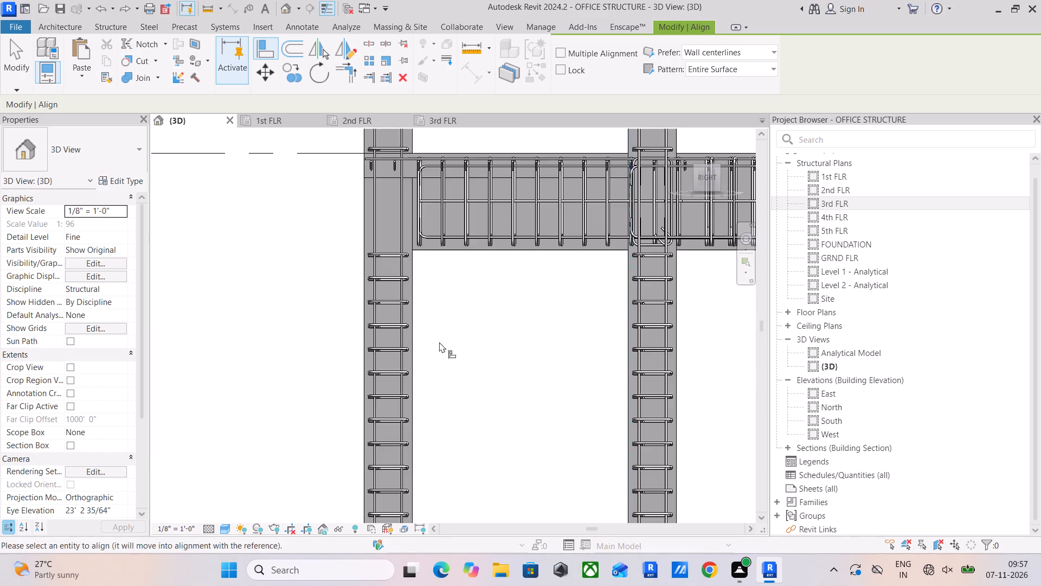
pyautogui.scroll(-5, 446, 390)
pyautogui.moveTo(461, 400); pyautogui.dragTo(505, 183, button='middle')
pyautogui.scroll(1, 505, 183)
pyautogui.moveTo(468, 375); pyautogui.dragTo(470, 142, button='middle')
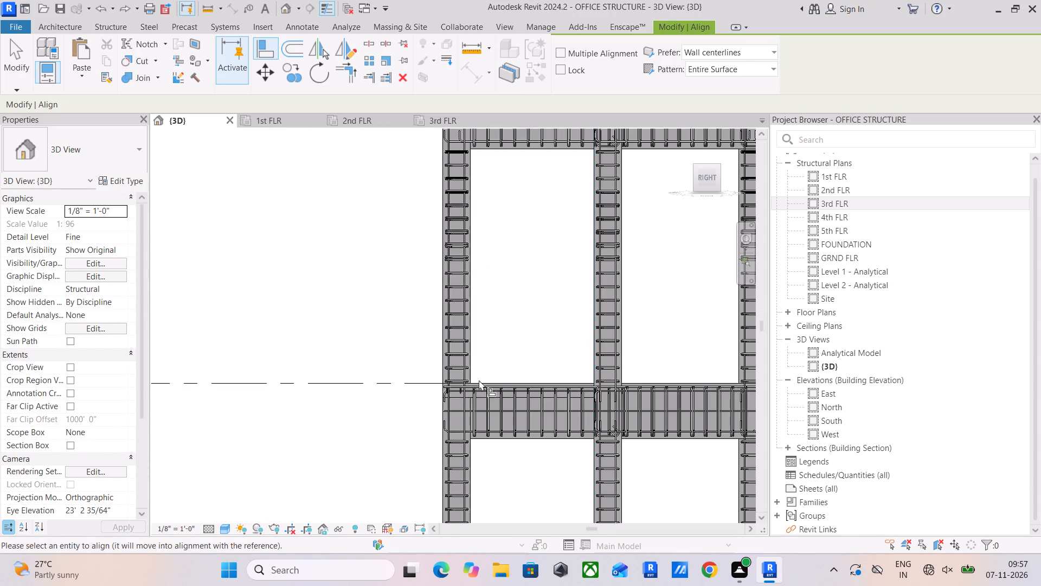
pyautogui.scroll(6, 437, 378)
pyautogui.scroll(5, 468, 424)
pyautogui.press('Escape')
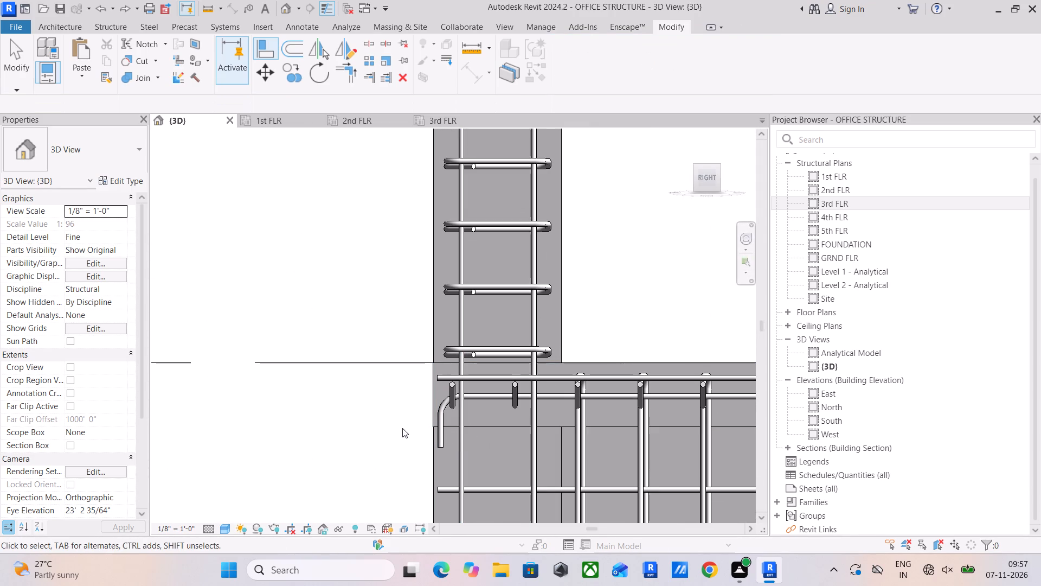
# Start the Align tool for the hooked #4 beam bars at the end column of the lower-floor beam.
pyautogui.click(261, 45)
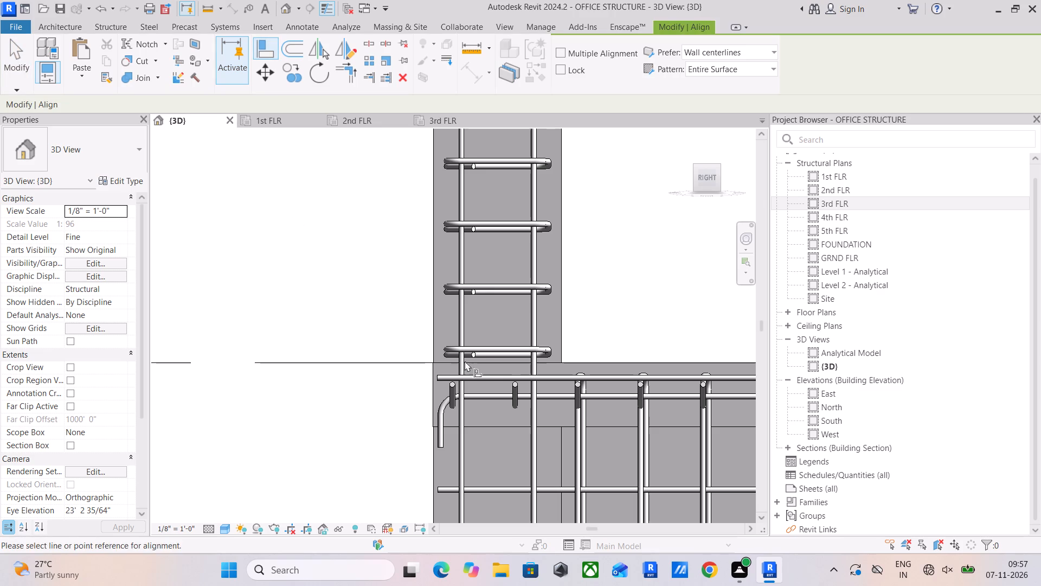
pyautogui.moveTo(460, 367); pyautogui.dragTo(461, 229, button='middle')
pyautogui.scroll(4, 442, 345)
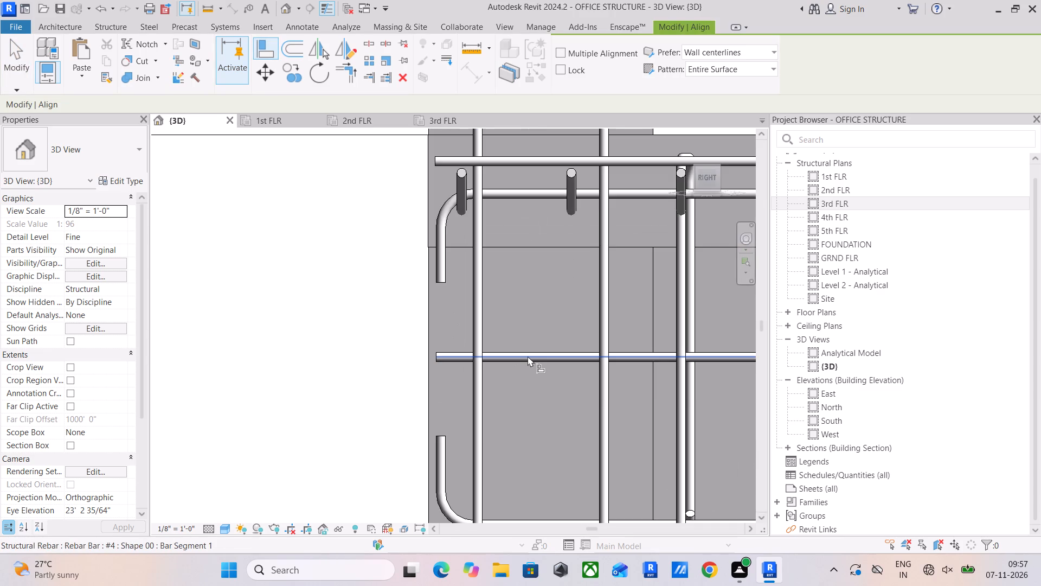
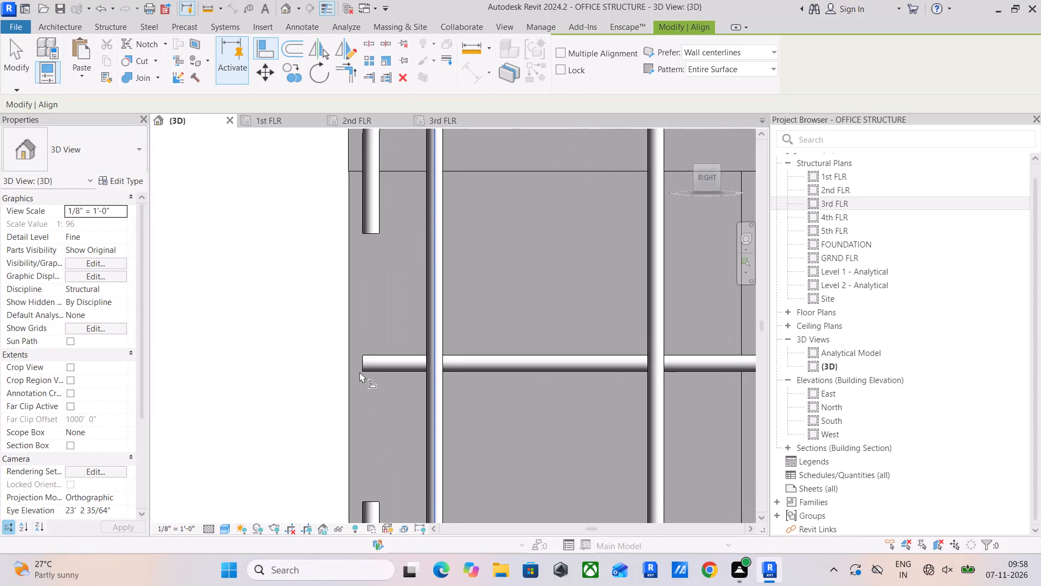
# Leave the Align tool and inspect the slab and beam reinforcement around the end columns.
pyautogui.scroll(-4, 407, 355)
pyautogui.press('Escape')
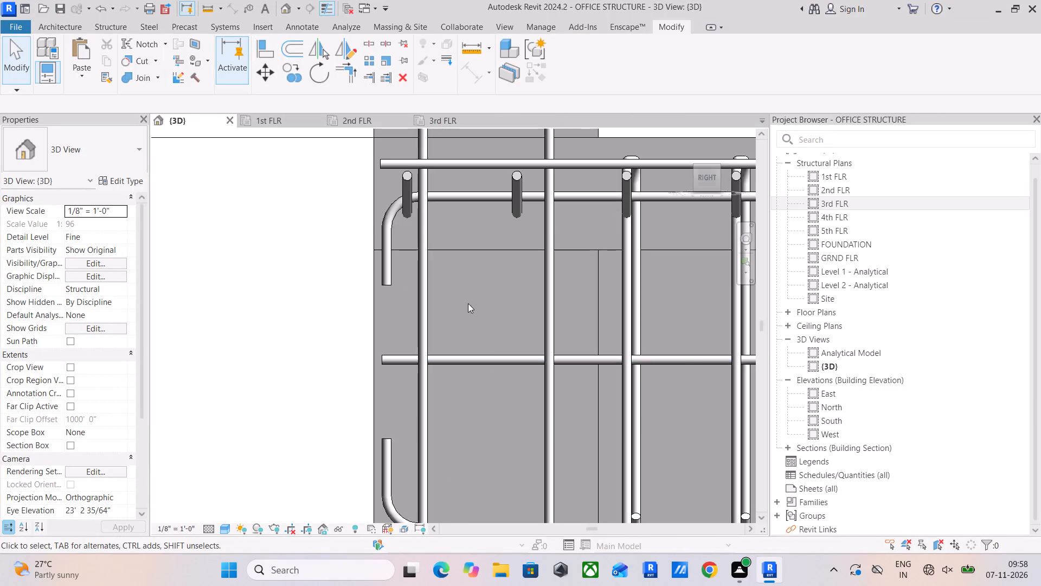
pyautogui.scroll(-4, 467, 303)
pyautogui.moveTo(467, 310); pyautogui.dragTo(452, 339, button='middle')
pyautogui.click(465, 253)
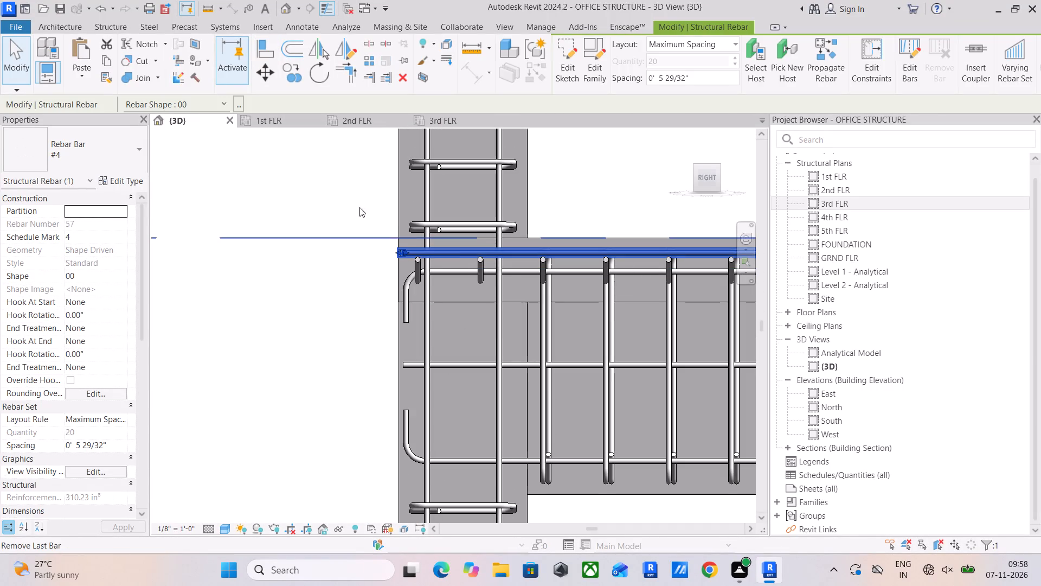
pyautogui.scroll(-5, 471, 262)
pyautogui.moveTo(532, 289); pyautogui.dragTo(184, 302, button='middle')
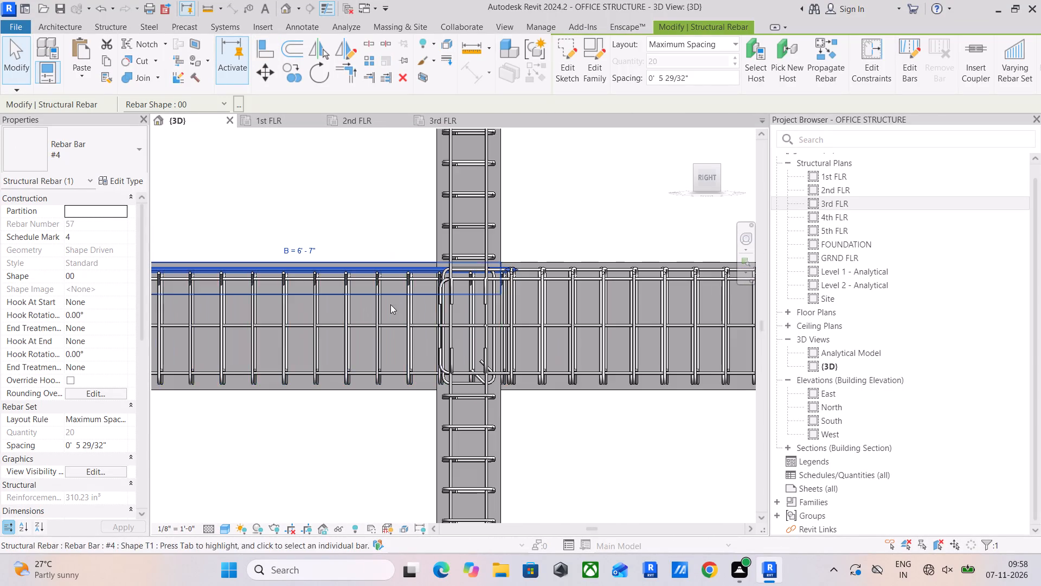
pyautogui.moveTo(403, 306); pyautogui.dragTo(637, 270, button='middle')
pyautogui.scroll(-2, 367, 319)
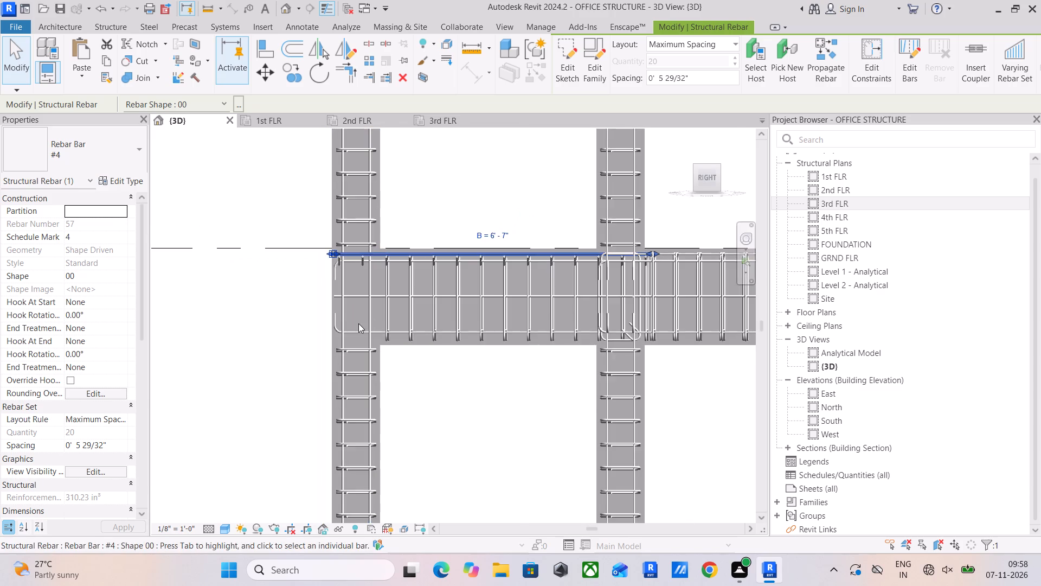
pyautogui.keyDown('shift'); pyautogui.moveTo(358, 323); pyautogui.dragTo(408, 344, button='middle'); pyautogui.keyUp('shift')
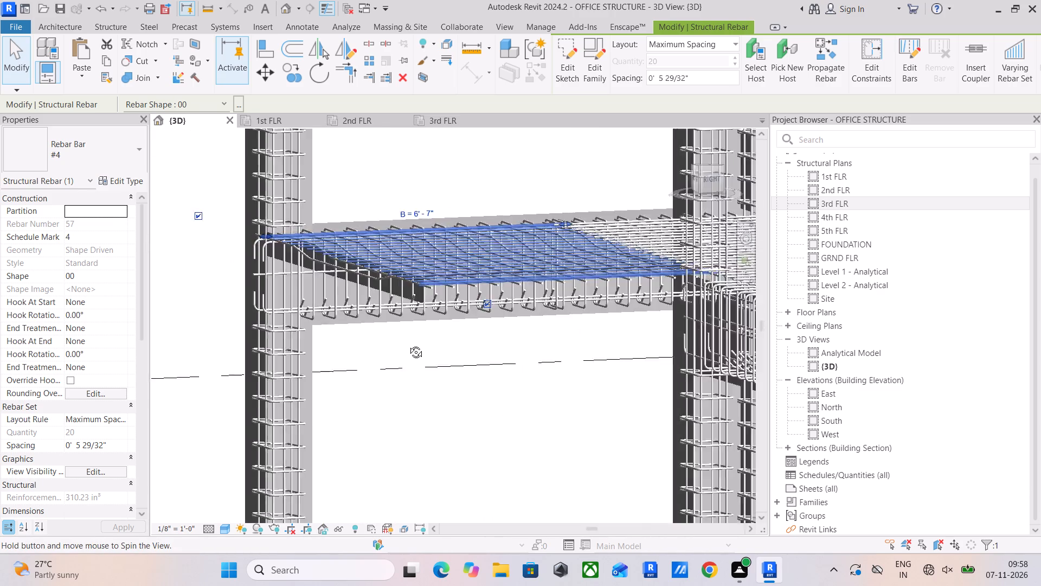
pyautogui.keyDown('shift'); pyautogui.moveTo(408, 344); pyautogui.dragTo(555, 335, button='middle'); pyautogui.keyUp('shift')
pyautogui.scroll(3, 309, 310)
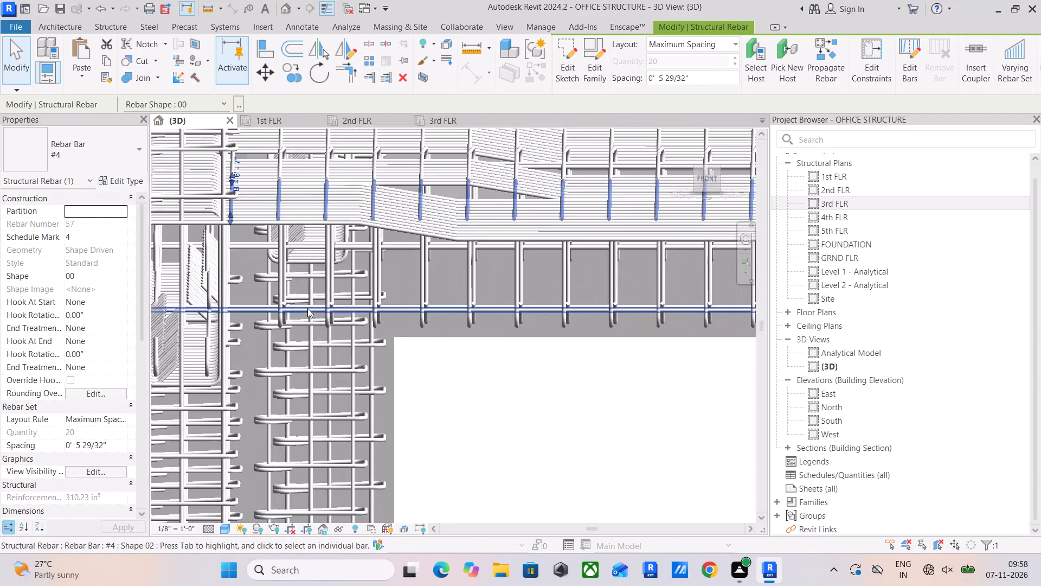
pyautogui.scroll(5, 307, 308)
pyautogui.moveTo(189, 323); pyautogui.dragTo(509, 352, button='middle')
pyautogui.keyDown('shift'); pyautogui.scroll(-1, 510, 356); pyautogui.keyUp('shift')
pyautogui.keyDown('shift'); pyautogui.moveTo(509, 356); pyautogui.dragTo(466, 342, button='middle'); pyautogui.keyUp('shift')
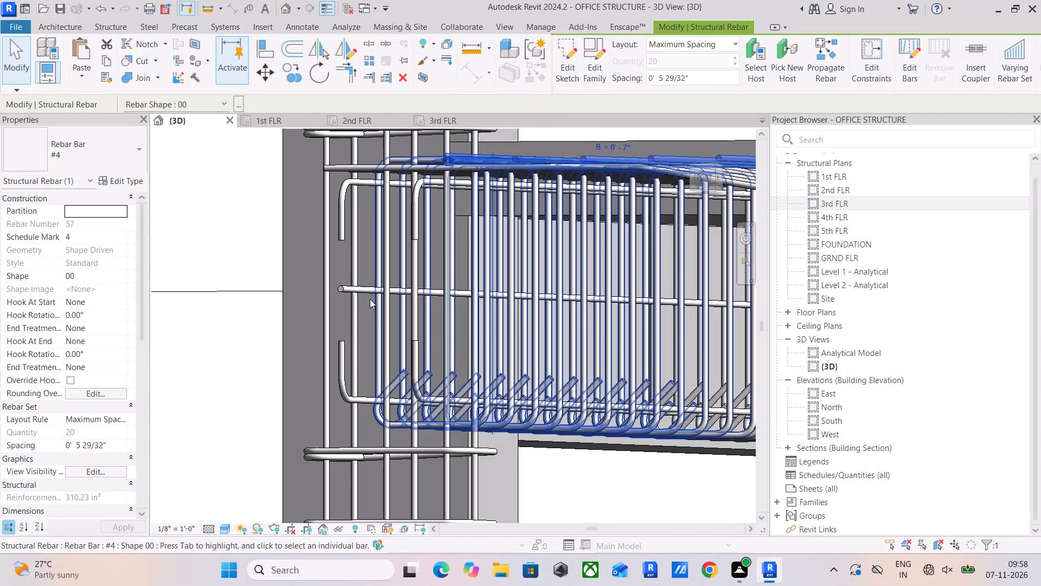
# Move the straight mid-depth #4 beam bar sideways within the end column, in line with the second pair of hooked bars.
pyautogui.click(342, 281)
pyautogui.keyDown('shift'); pyautogui.moveTo(370, 315); pyautogui.dragTo(388, 323, button='middle'); pyautogui.keyUp('shift')
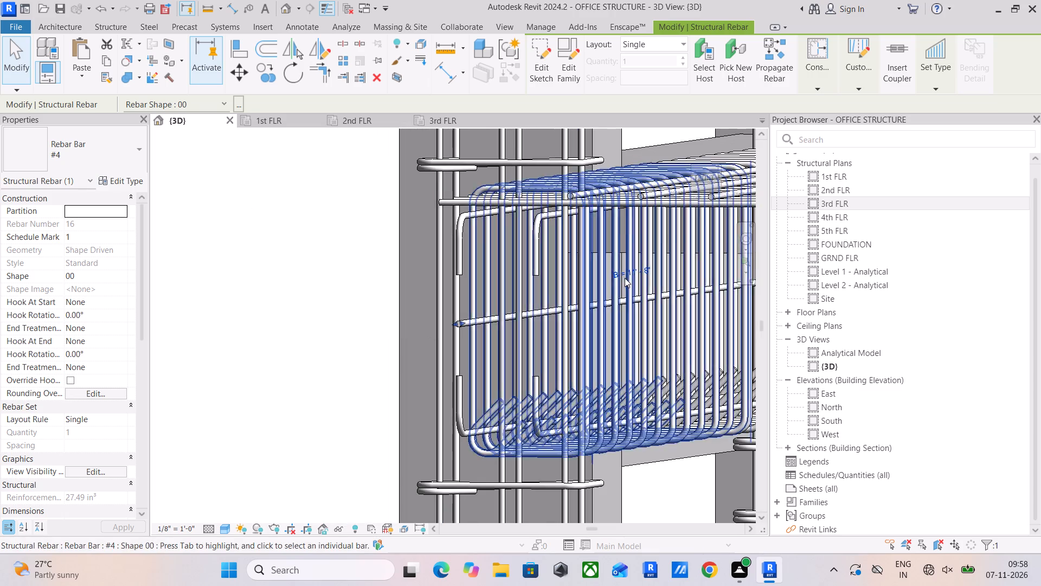
pyautogui.click(704, 177)
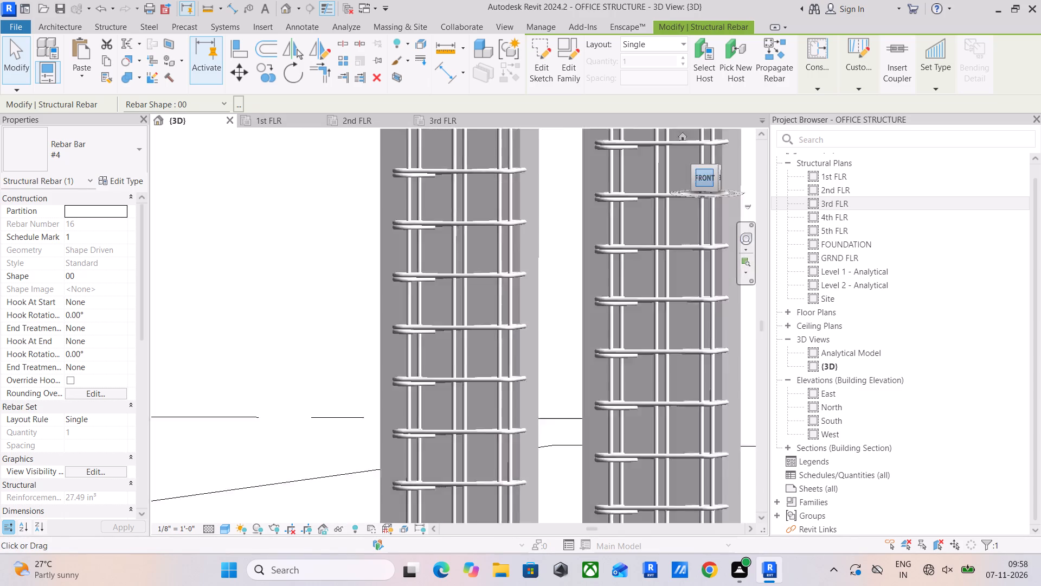
pyautogui.scroll(5, 470, 326)
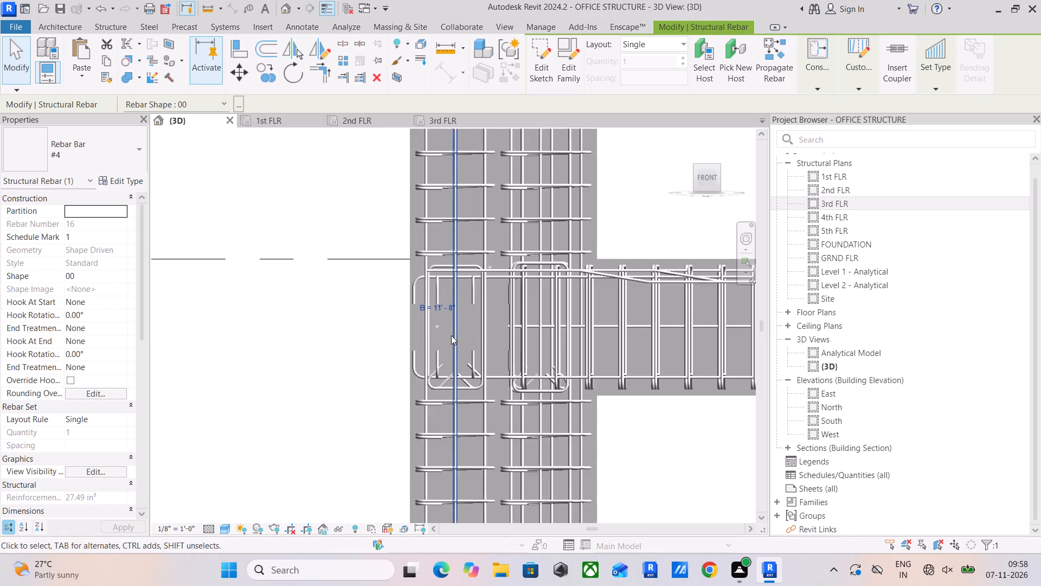
pyautogui.scroll(10, 449, 336)
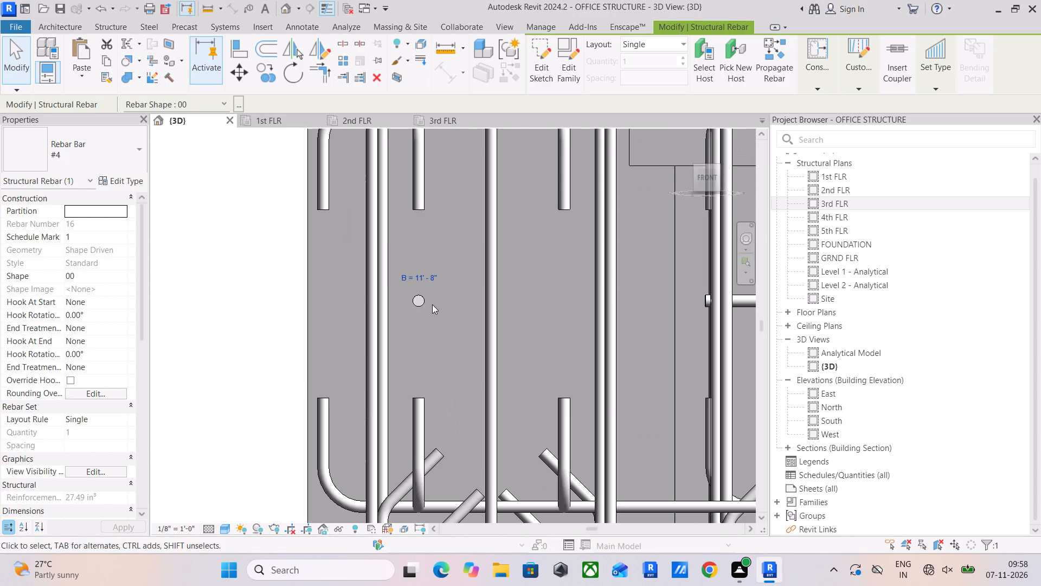
pyautogui.click(236, 74)
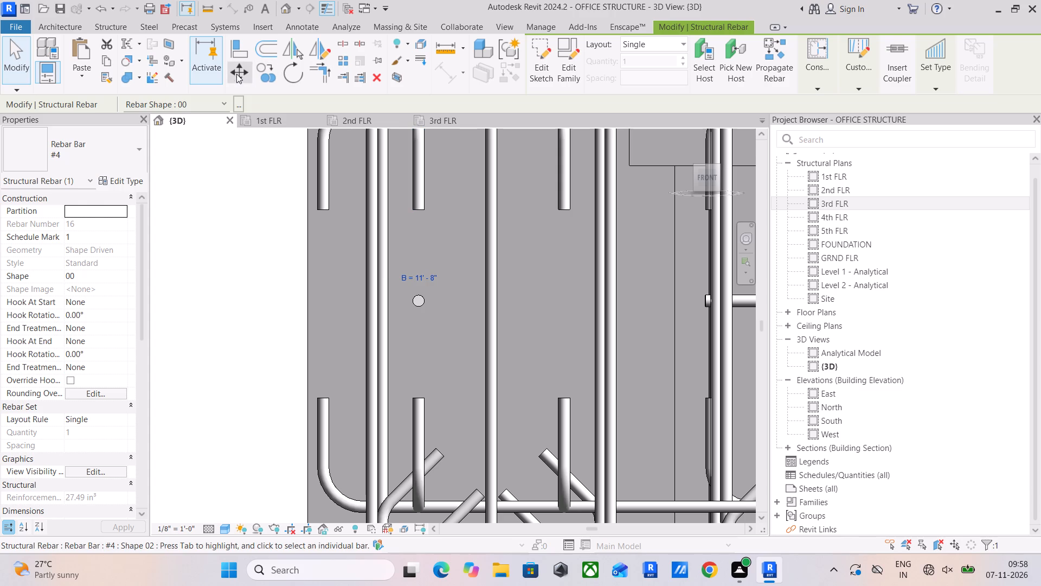
pyautogui.moveTo(416, 300); pyautogui.dragTo(425, 300)
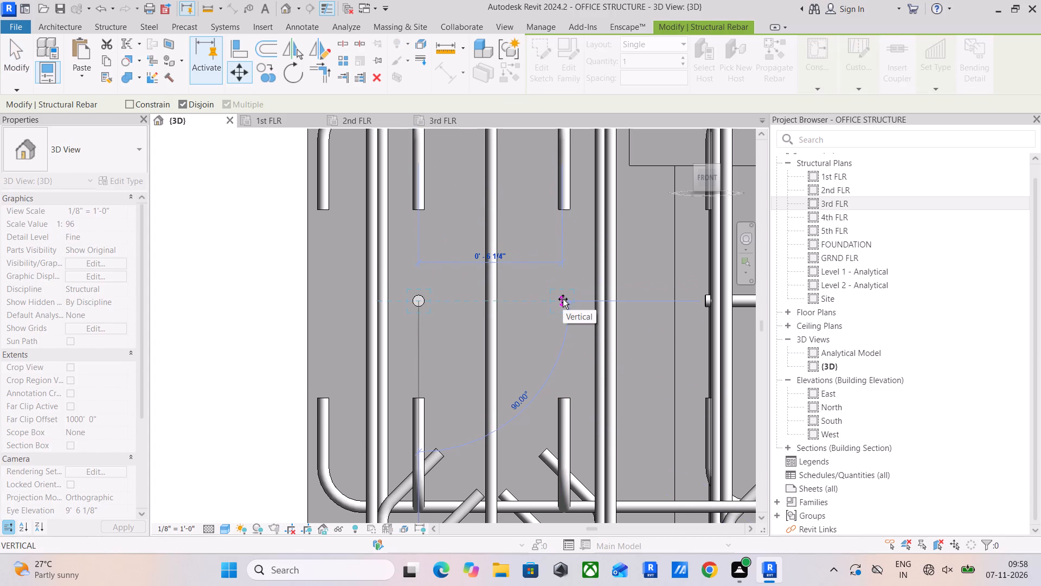
pyautogui.click(563, 299)
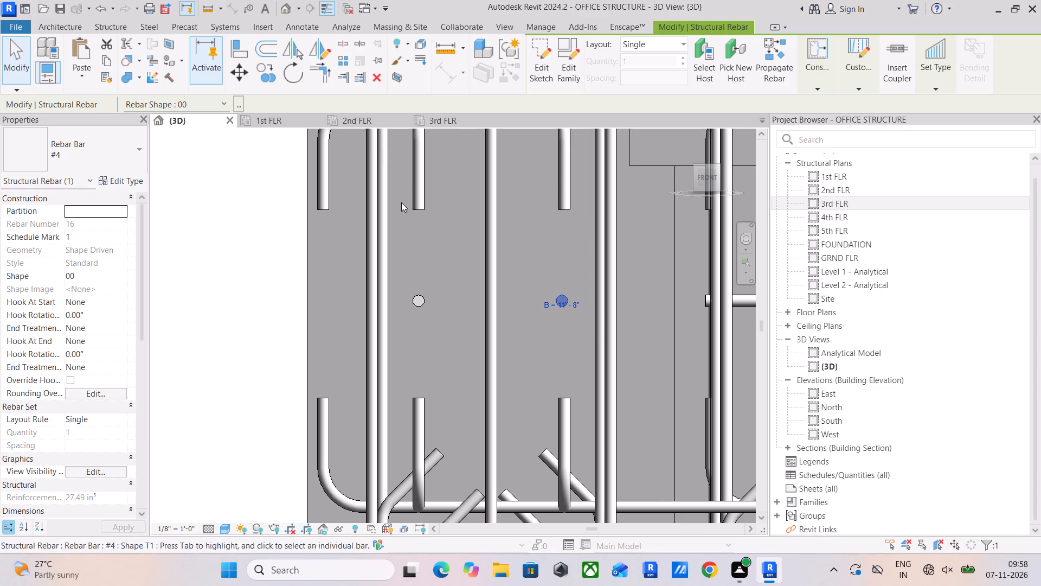
pyautogui.press('Escape')
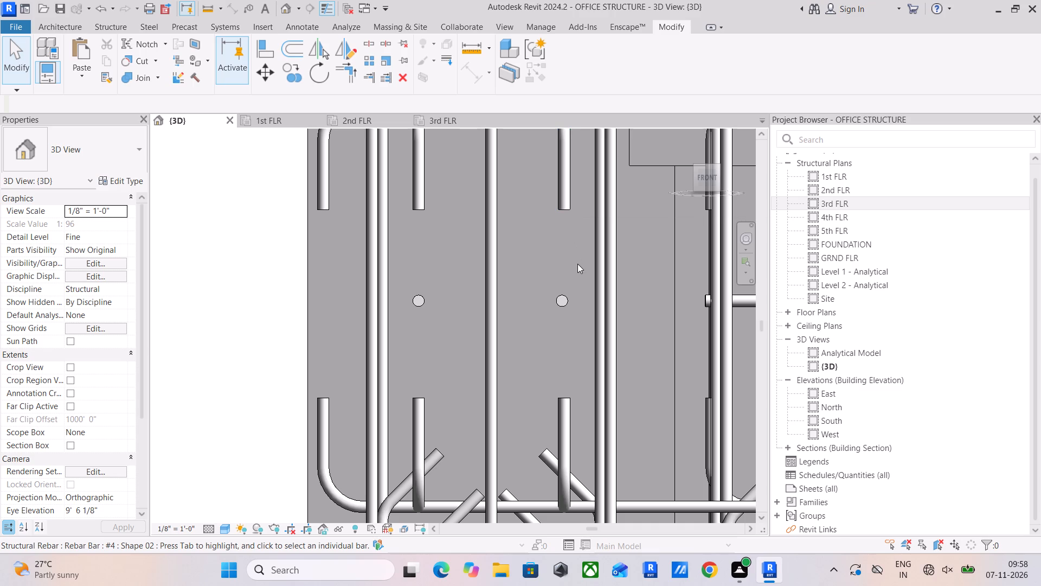
# Nudge the moved mid-depth #4 bar two increments sideways to line it up with the hooked bar above.
pyautogui.scroll(5, 615, 321)
pyautogui.moveTo(597, 322); pyautogui.dragTo(555, 452, button='middle')
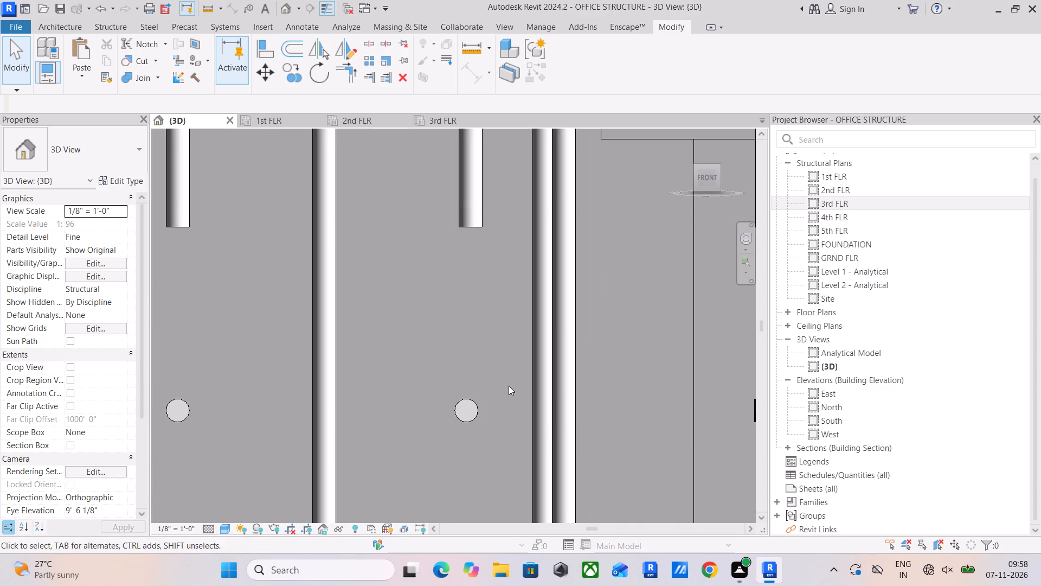
pyautogui.click(471, 411)
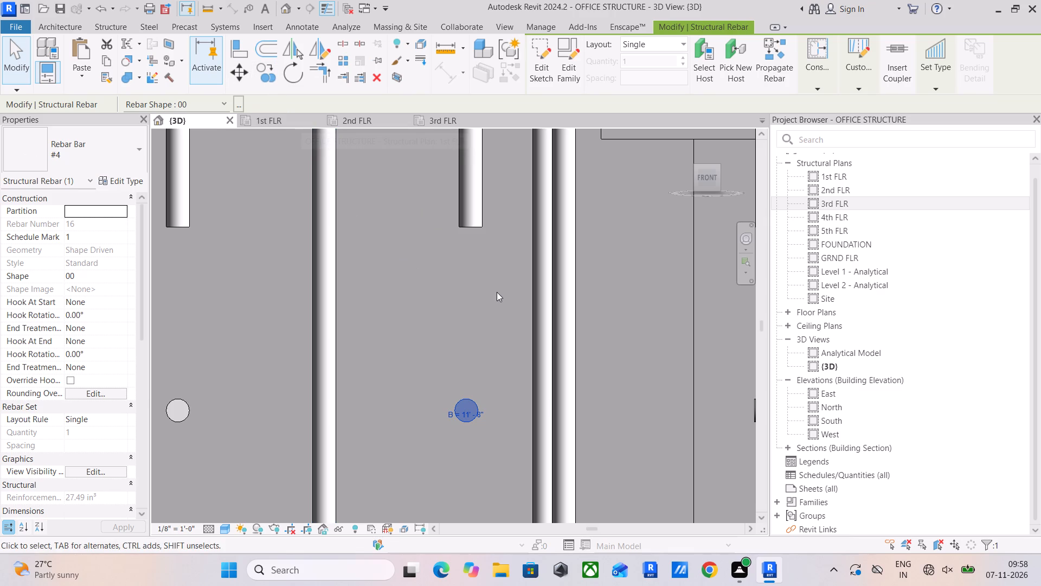
pyautogui.press('Right')
pyautogui.press('Right')
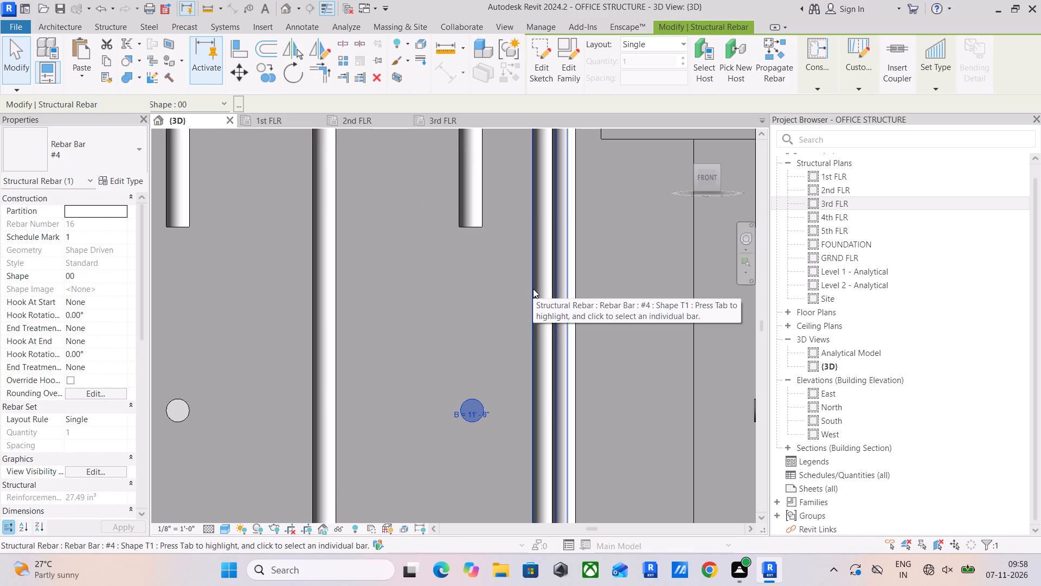
pyautogui.press('Escape')
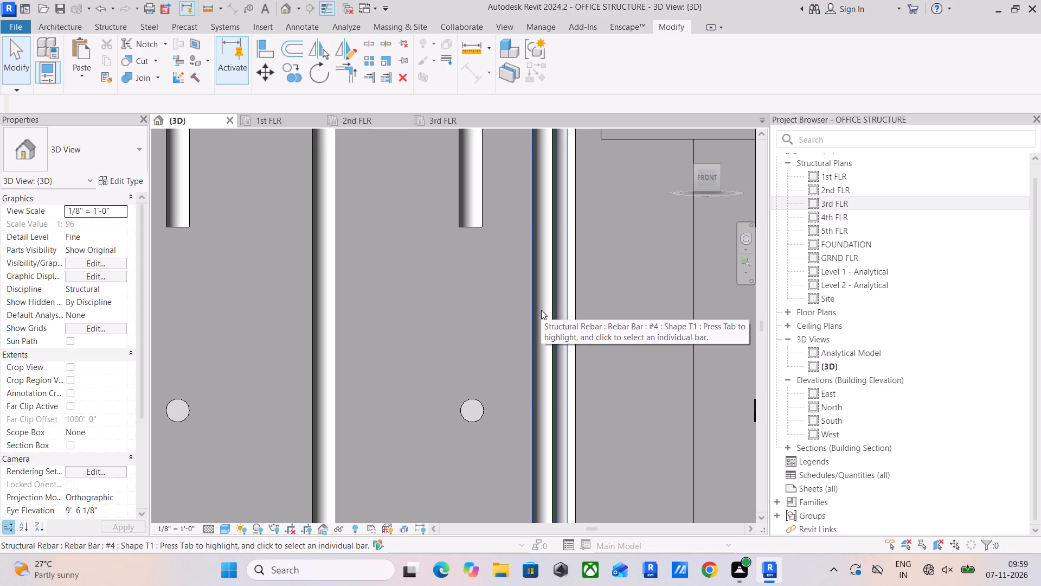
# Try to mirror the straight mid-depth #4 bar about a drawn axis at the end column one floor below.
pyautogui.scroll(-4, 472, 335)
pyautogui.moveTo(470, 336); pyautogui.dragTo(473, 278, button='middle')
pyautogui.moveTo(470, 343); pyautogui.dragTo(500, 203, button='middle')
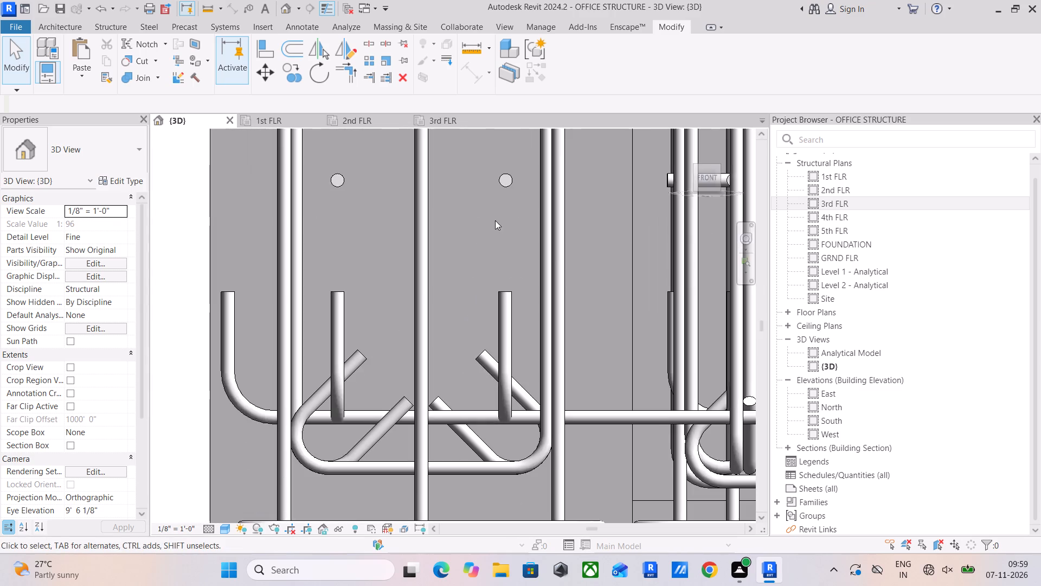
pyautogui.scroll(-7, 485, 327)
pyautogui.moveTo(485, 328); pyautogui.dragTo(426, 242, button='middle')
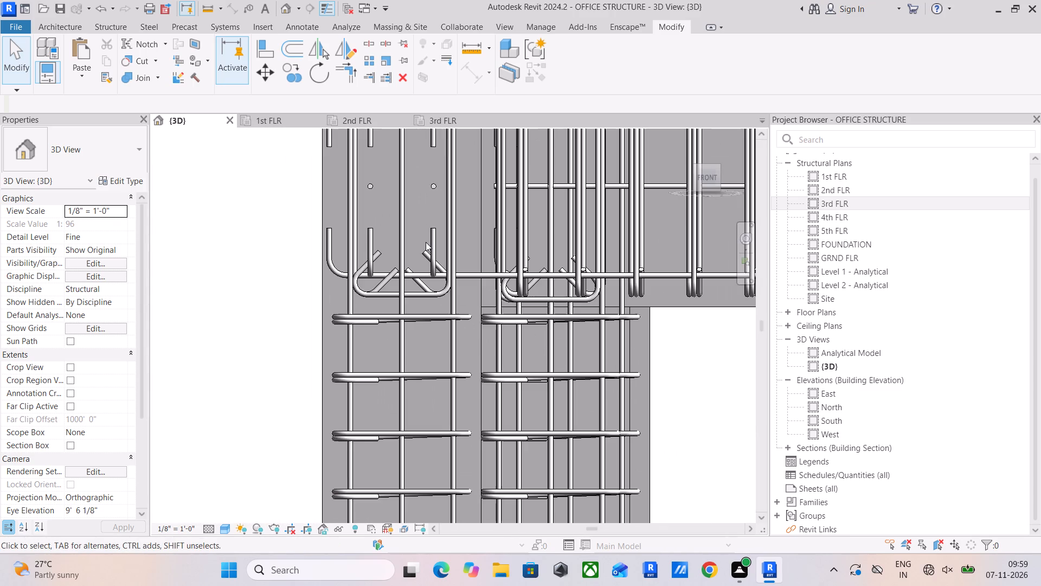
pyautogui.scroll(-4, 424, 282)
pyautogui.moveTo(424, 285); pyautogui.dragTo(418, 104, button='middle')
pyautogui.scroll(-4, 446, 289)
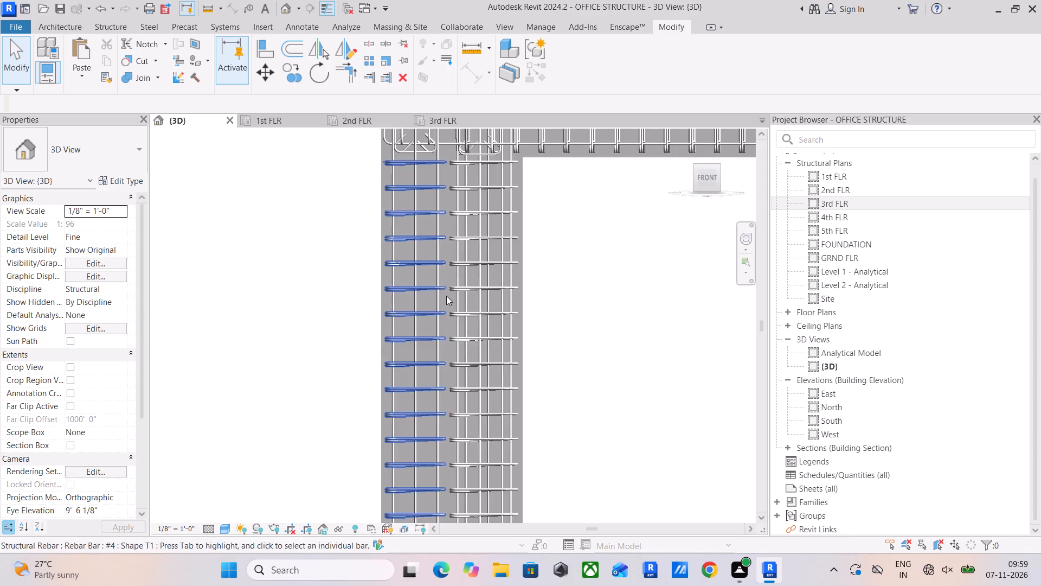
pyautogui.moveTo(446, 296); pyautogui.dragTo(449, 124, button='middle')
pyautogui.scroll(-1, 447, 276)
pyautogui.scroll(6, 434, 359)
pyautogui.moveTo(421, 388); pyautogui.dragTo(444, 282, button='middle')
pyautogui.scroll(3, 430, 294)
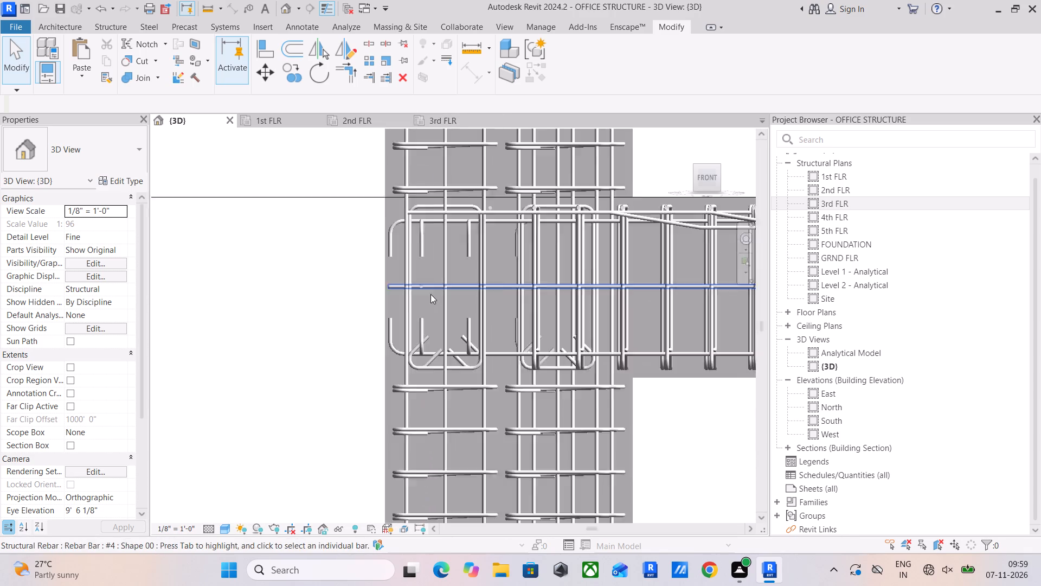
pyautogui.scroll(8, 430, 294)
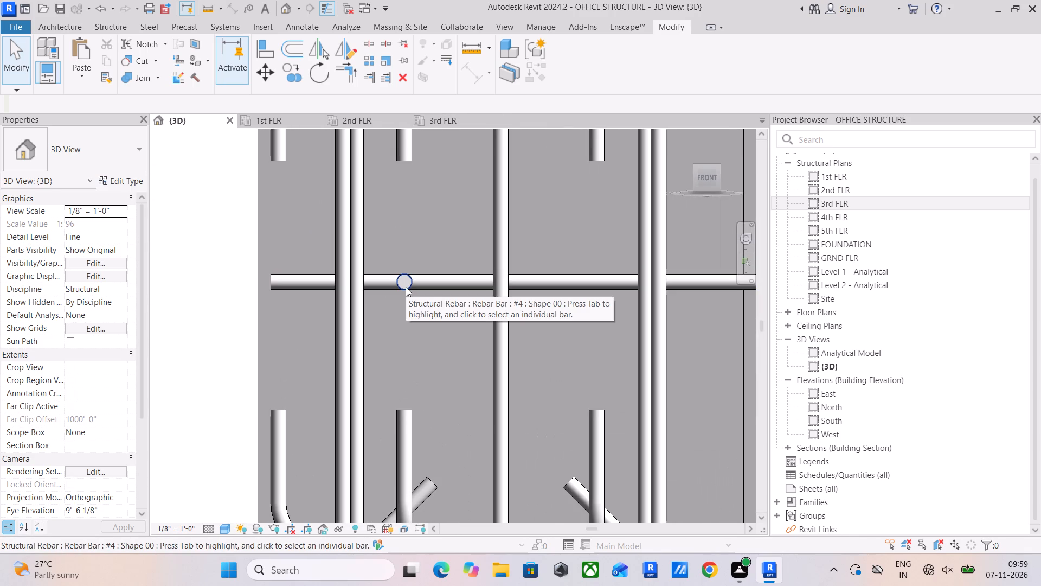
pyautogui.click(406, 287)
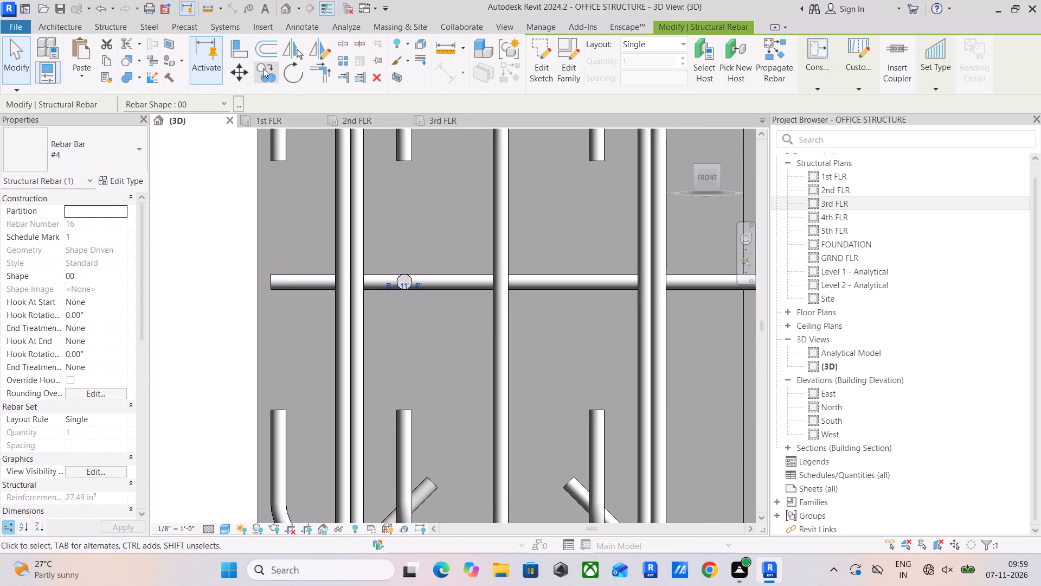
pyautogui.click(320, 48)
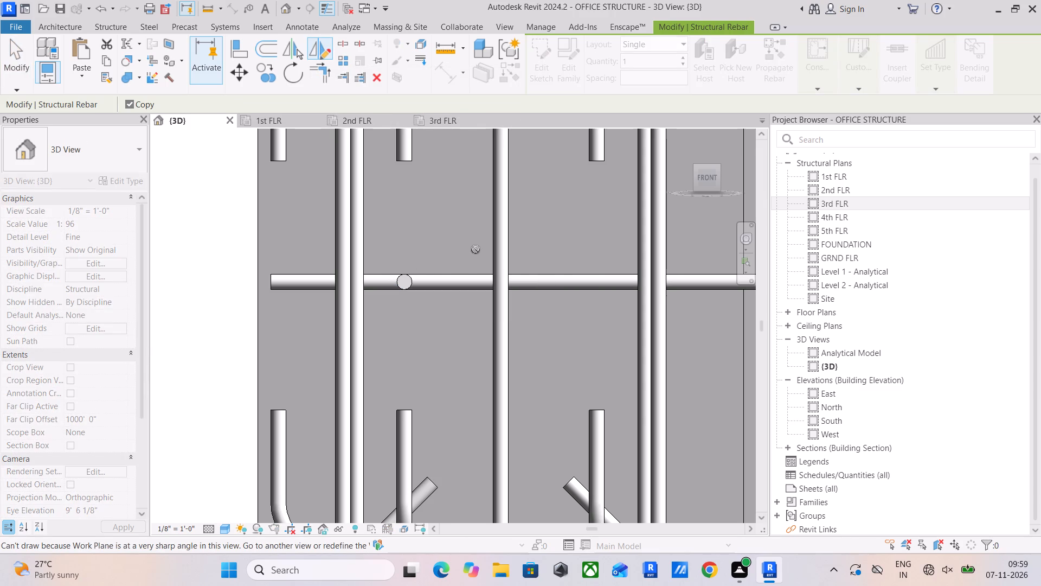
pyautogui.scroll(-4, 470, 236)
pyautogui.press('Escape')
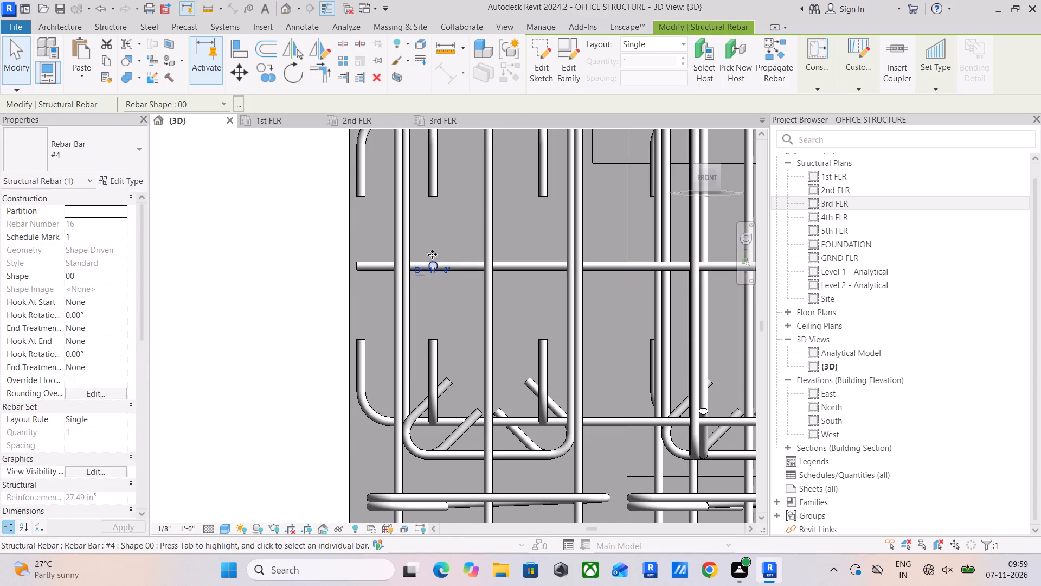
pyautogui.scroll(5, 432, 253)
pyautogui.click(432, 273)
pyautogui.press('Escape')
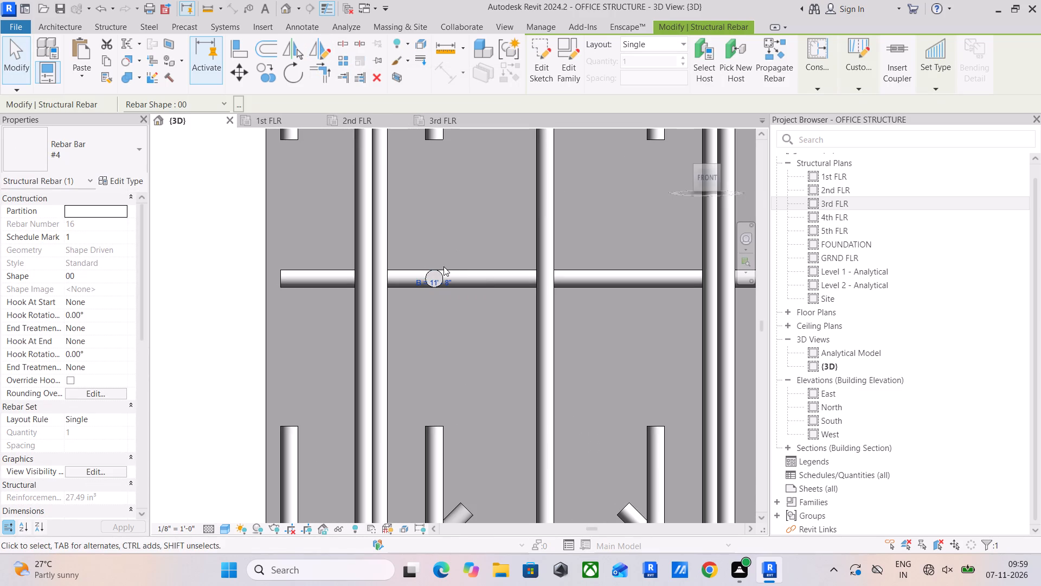
# Copy the straight mid-depth #4 bar 6 1/4" sideways at the ground-floor end column and nudge it into line with the second hooked bar.
pyautogui.scroll(6, 432, 319)
pyautogui.scroll(-5, 450, 301)
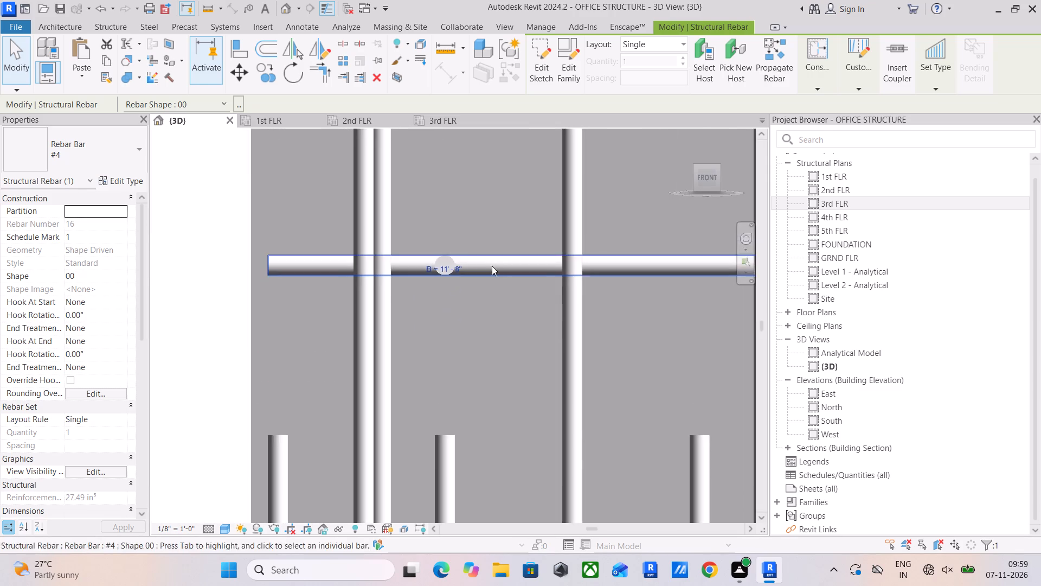
pyautogui.moveTo(491, 272); pyautogui.dragTo(449, 398, button='middle')
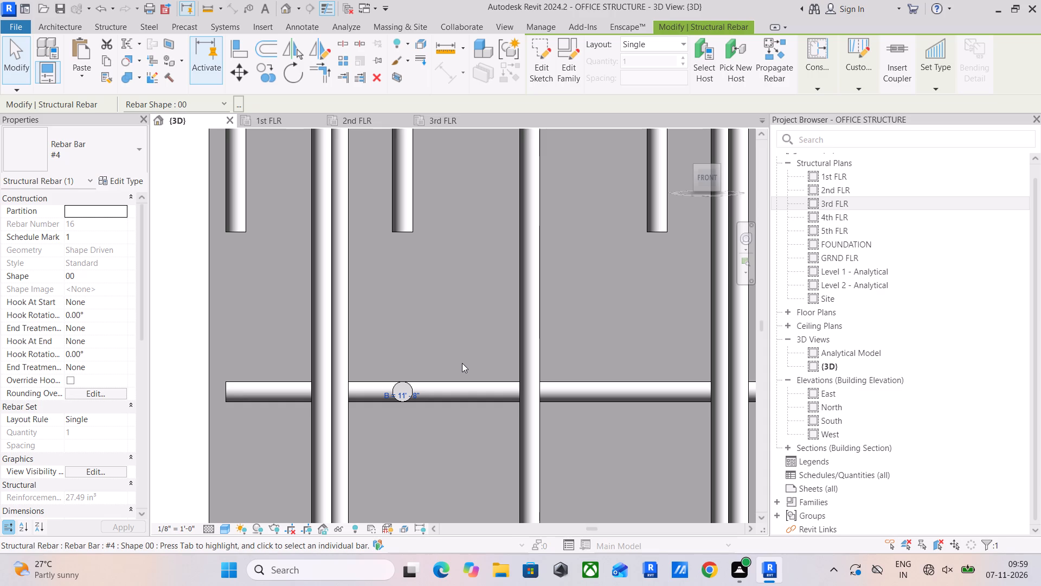
pyautogui.click(406, 310)
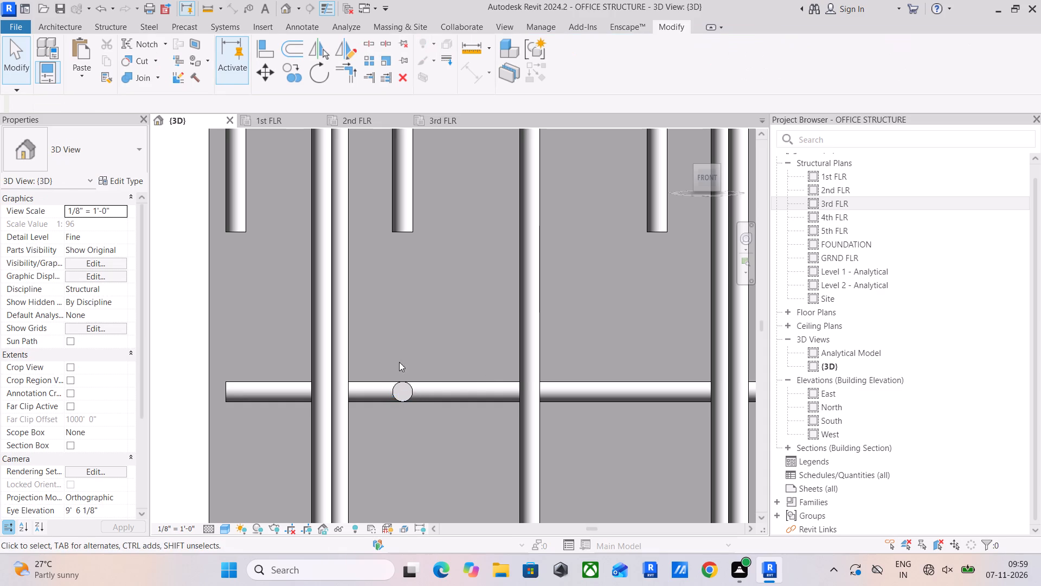
pyautogui.click(402, 385)
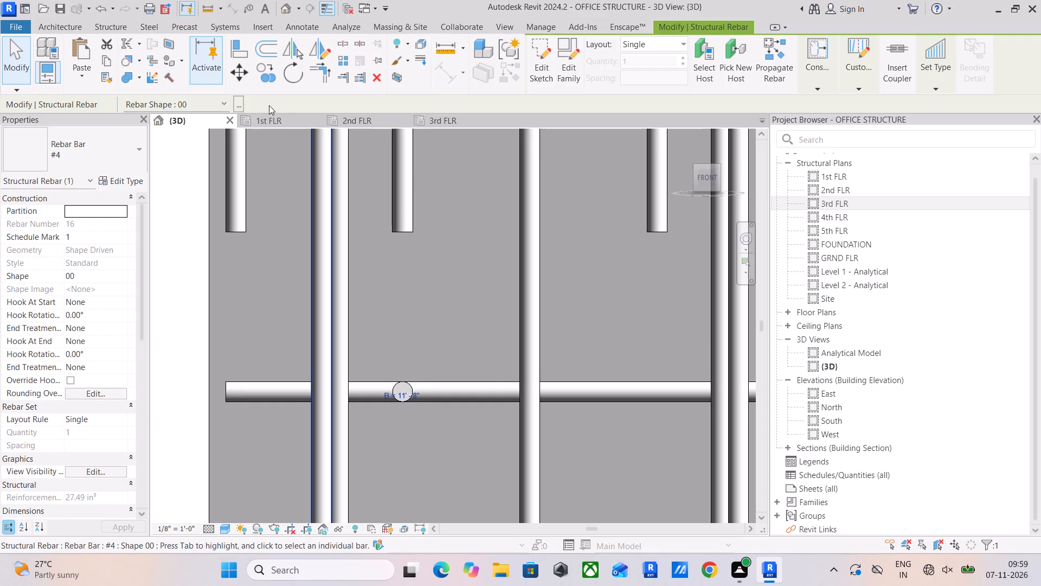
pyautogui.click(263, 74)
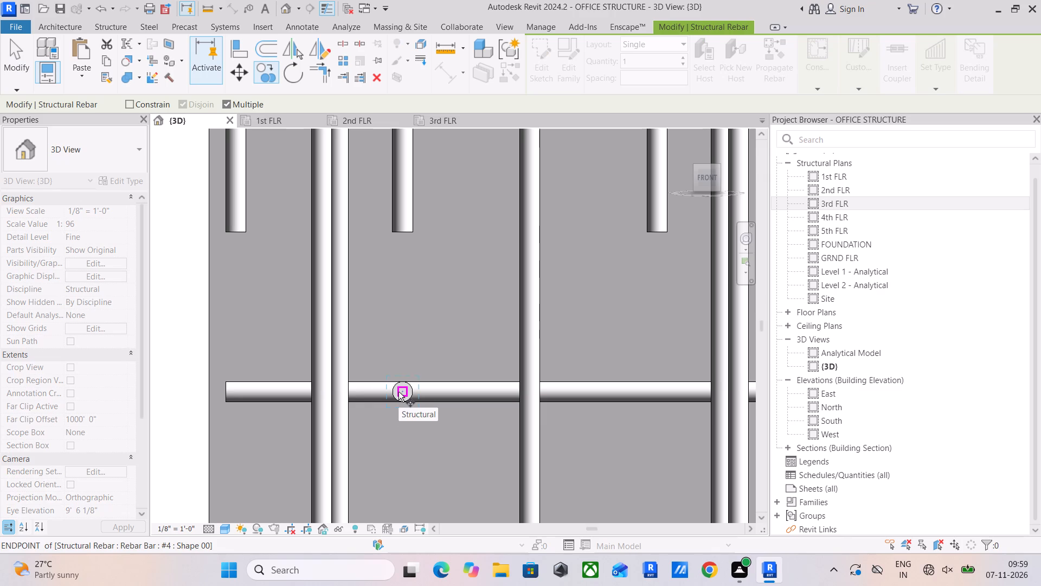
pyautogui.click(399, 392)
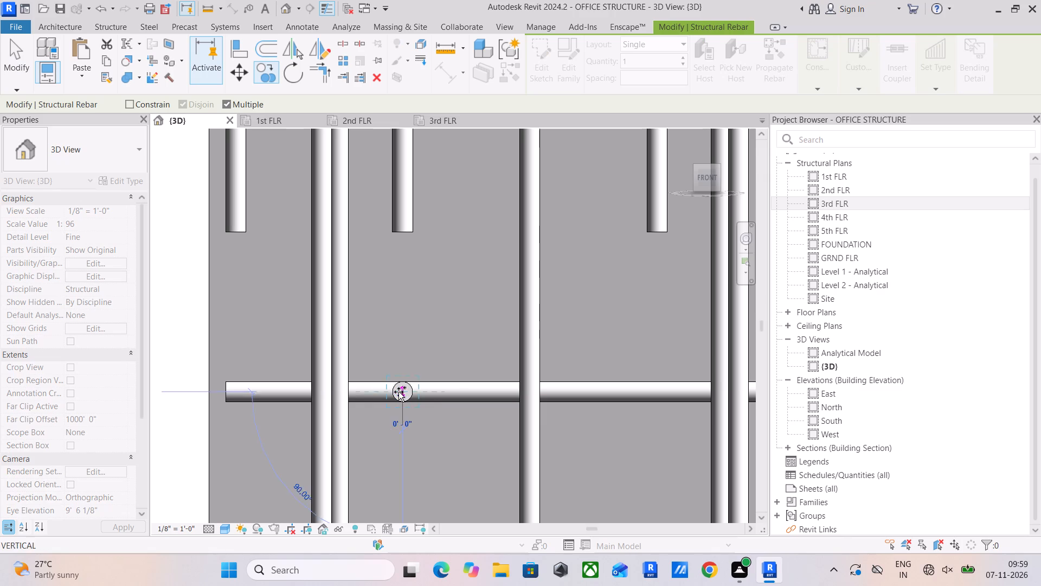
pyautogui.click(658, 390)
pyautogui.press('Right')
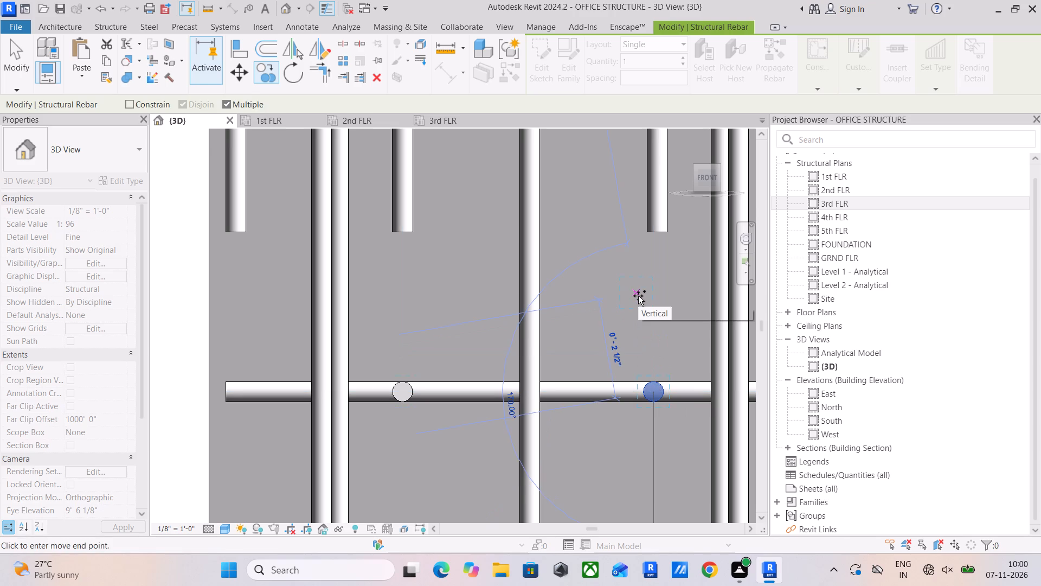
pyautogui.press('Right')
pyautogui.press('Escape')
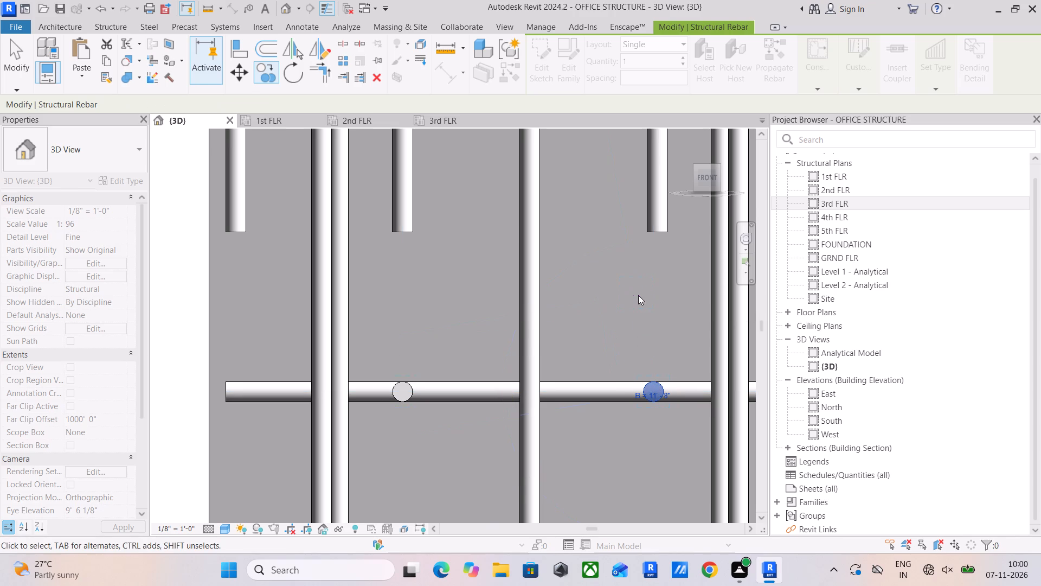
pyautogui.press('Right')
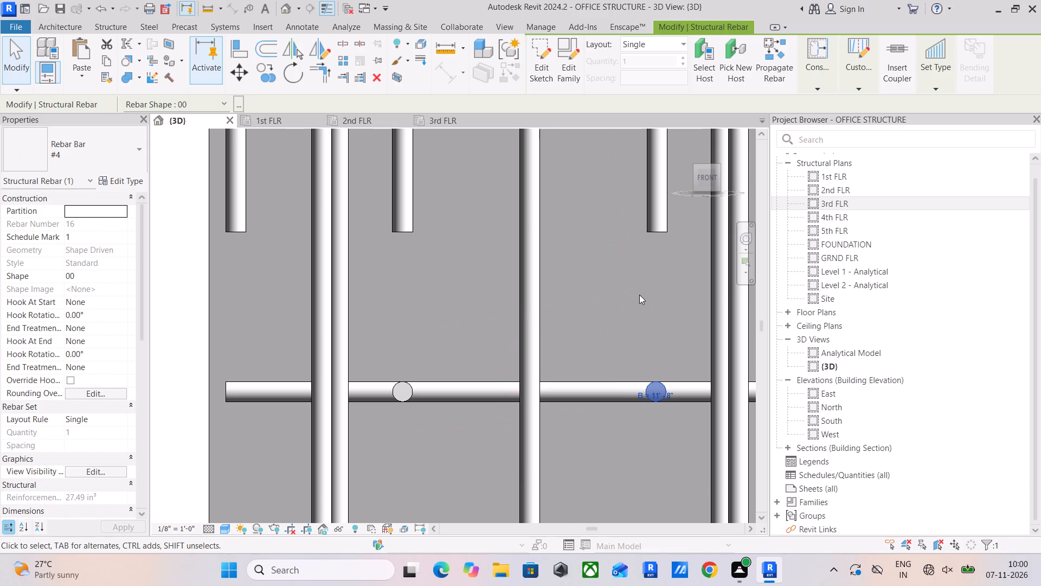
pyautogui.click(641, 284)
# Inspect the mid-depth beam bars at the end-column joints from below the ground floor up to the first floor.
pyautogui.scroll(-8, 642, 289)
pyautogui.moveTo(648, 305); pyautogui.dragTo(660, 295, button='middle')
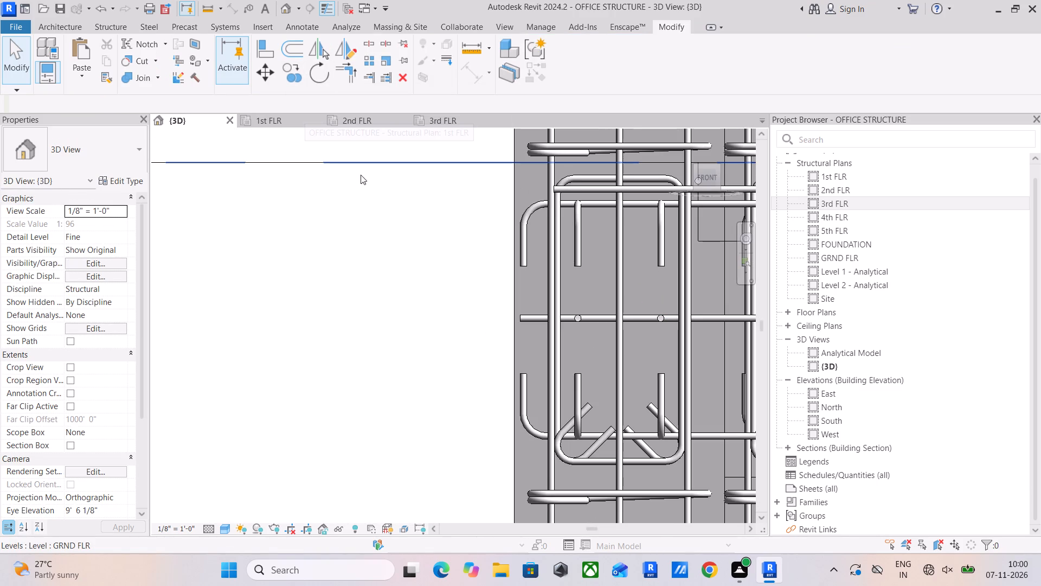
pyautogui.moveTo(467, 282); pyautogui.dragTo(473, 124, button='middle')
pyautogui.scroll(1, 473, 124)
pyautogui.scroll(-5, 579, 302)
pyautogui.moveTo(603, 322); pyautogui.dragTo(612, 201, button='middle')
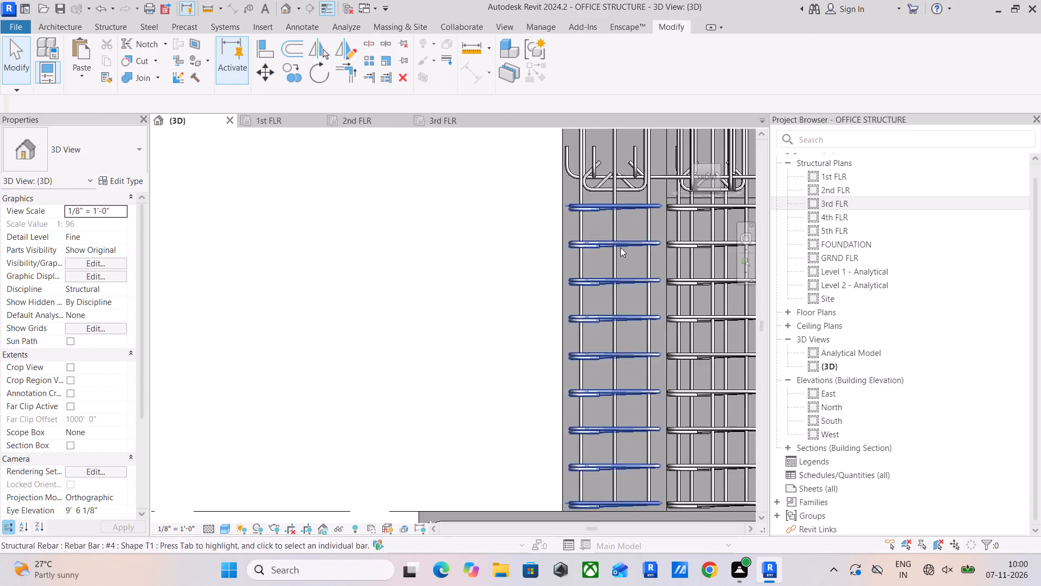
pyautogui.scroll(-5, 623, 277)
pyautogui.moveTo(626, 304); pyautogui.dragTo(614, 190, button='middle')
pyautogui.moveTo(621, 290); pyautogui.dragTo(583, 545, button='middle')
pyautogui.moveTo(575, 398); pyautogui.dragTo(571, 427, button='middle')
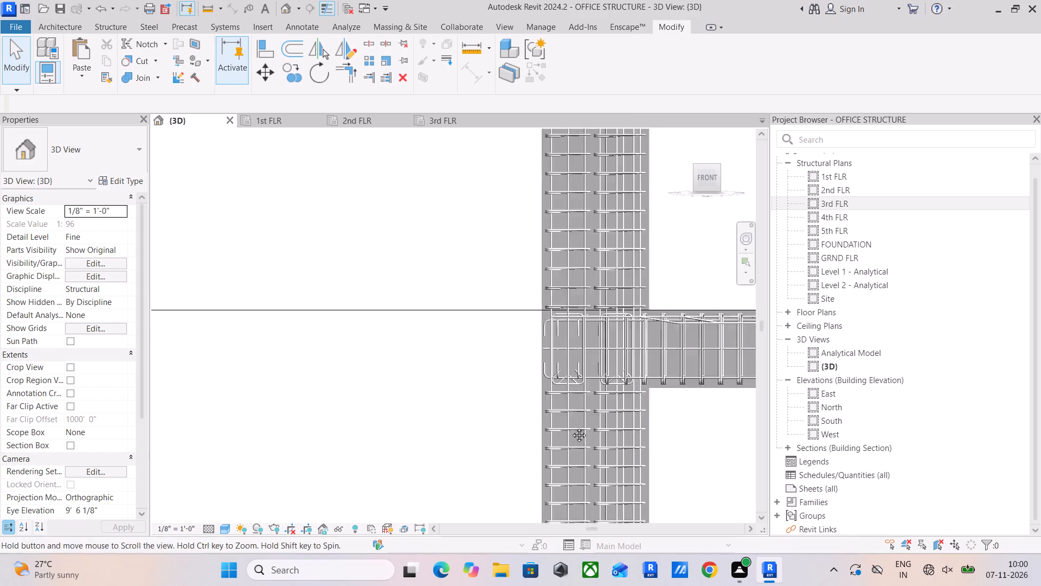
pyautogui.moveTo(571, 427); pyautogui.dragTo(577, 552, button='middle')
pyautogui.moveTo(601, 379); pyautogui.dragTo(596, 545, button='middle')
pyautogui.moveTo(601, 388); pyautogui.dragTo(583, 507, button='middle')
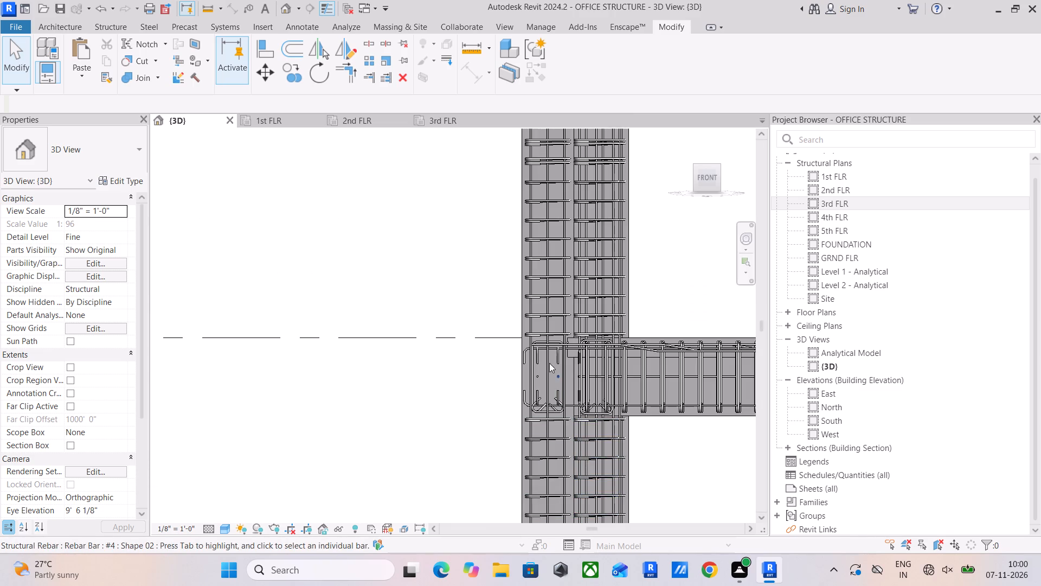
pyautogui.scroll(3, 549, 278)
pyautogui.scroll(-5, 549, 278)
pyautogui.moveTo(550, 289); pyautogui.dragTo(550, 327, button='middle')
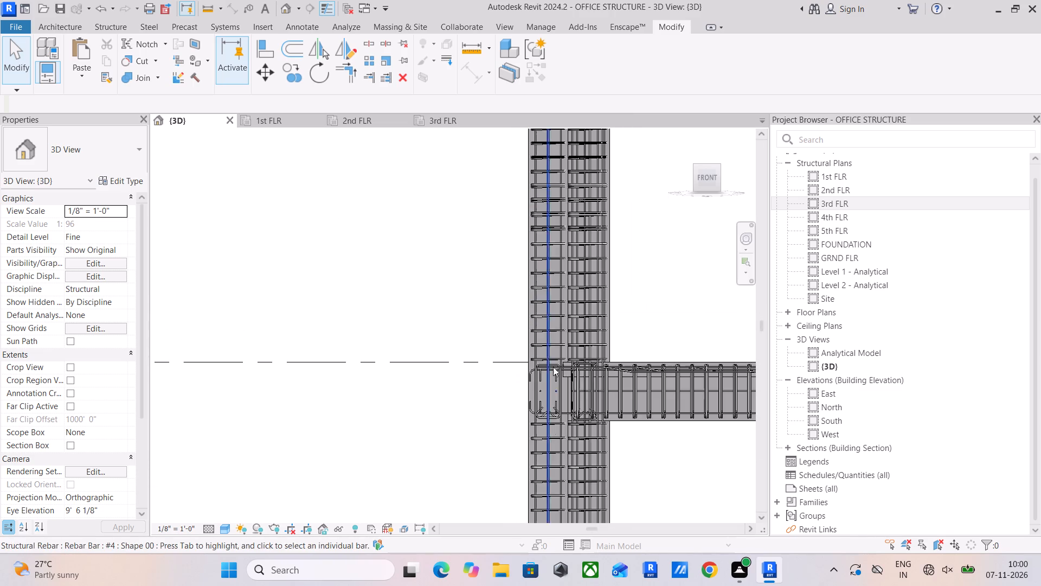
pyautogui.scroll(6, 538, 410)
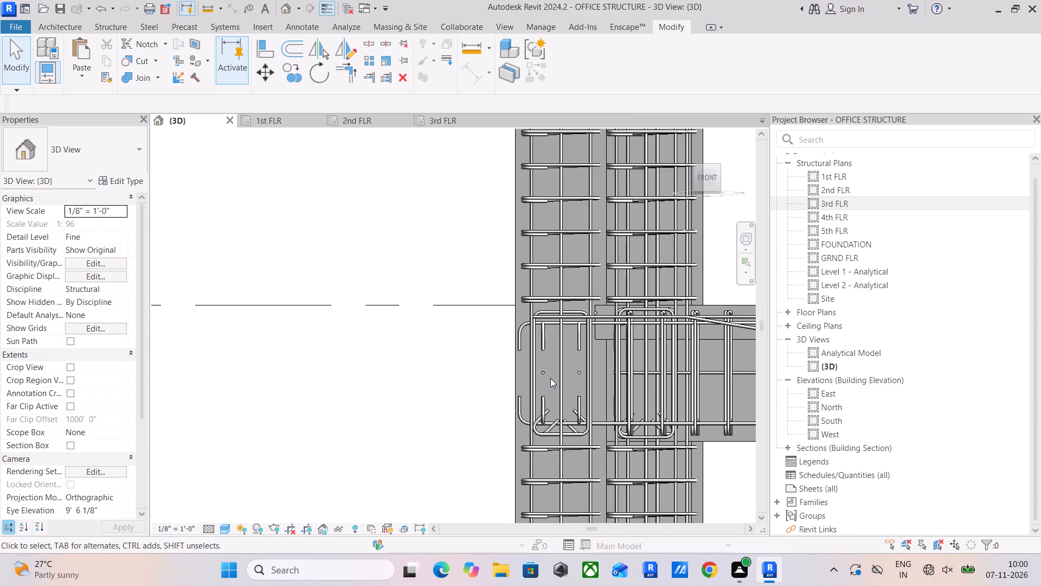
pyautogui.scroll(-5, 554, 377)
pyautogui.moveTo(556, 376); pyautogui.dragTo(547, 412, button='middle')
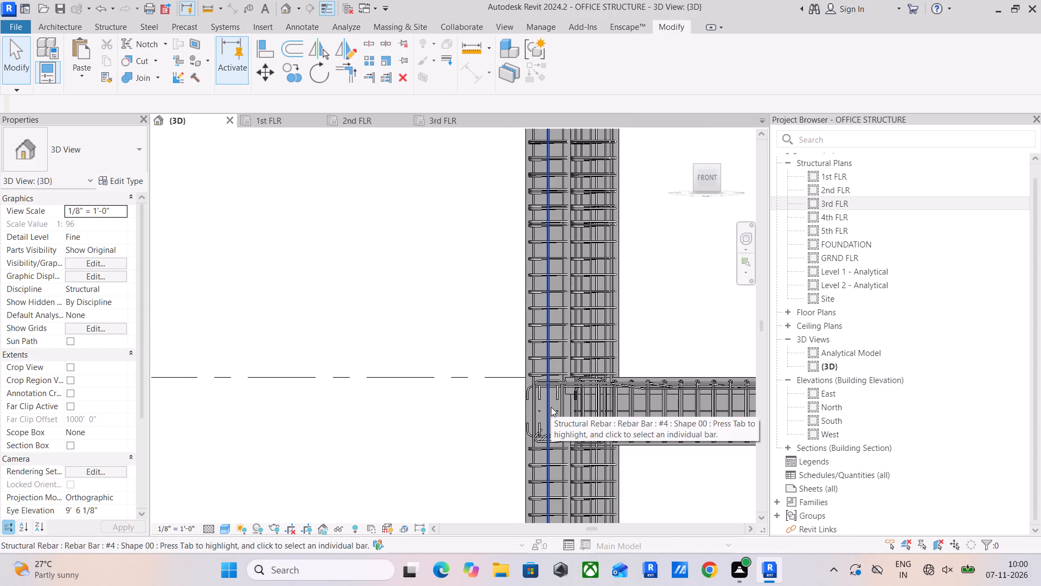
# Isolate the second straight mid-depth #4 bar at the first-floor end column in a section box.
pyautogui.scroll(10, 560, 416)
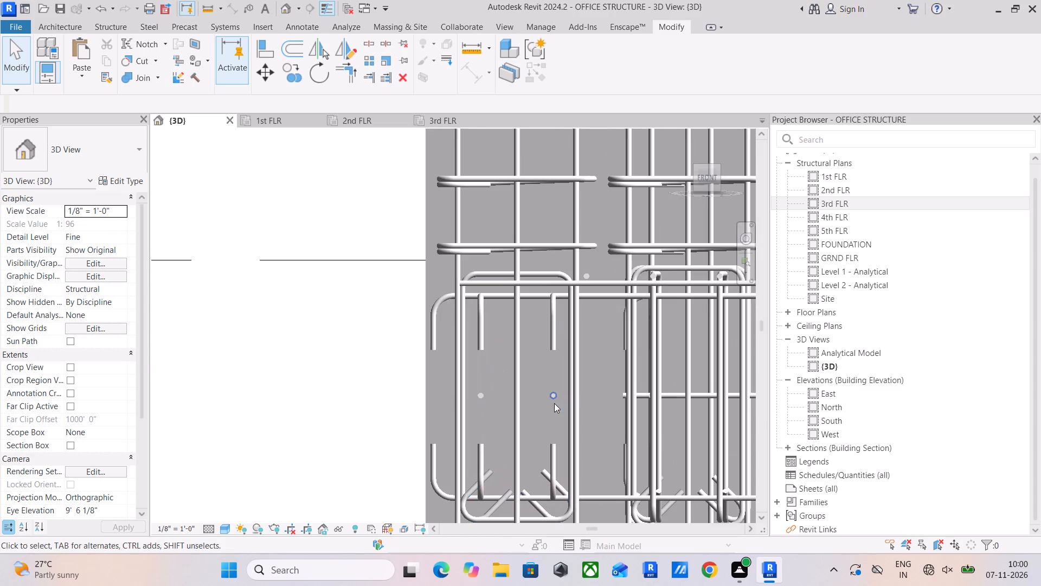
pyautogui.click(554, 393)
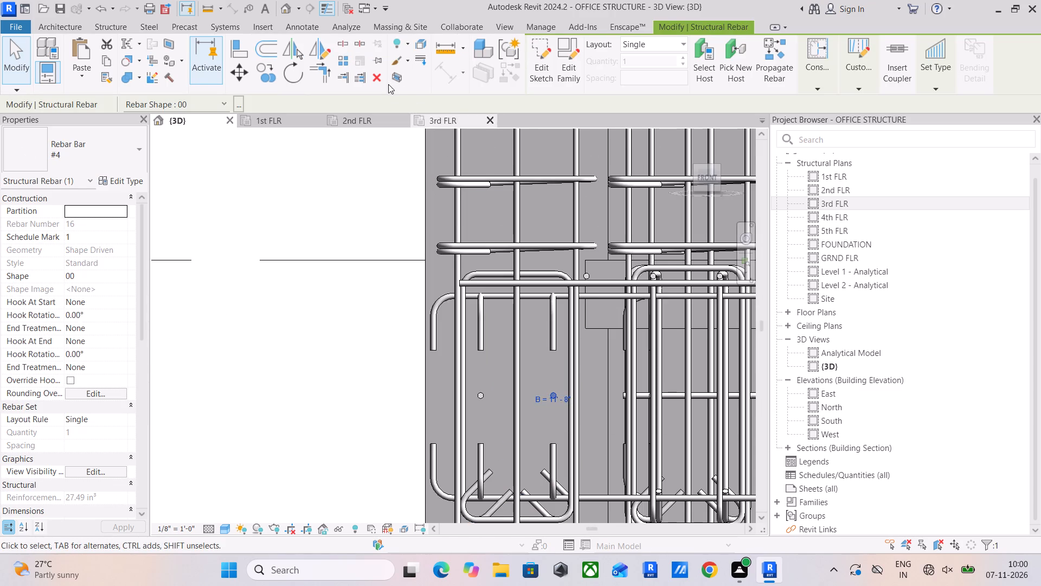
pyautogui.click(393, 82)
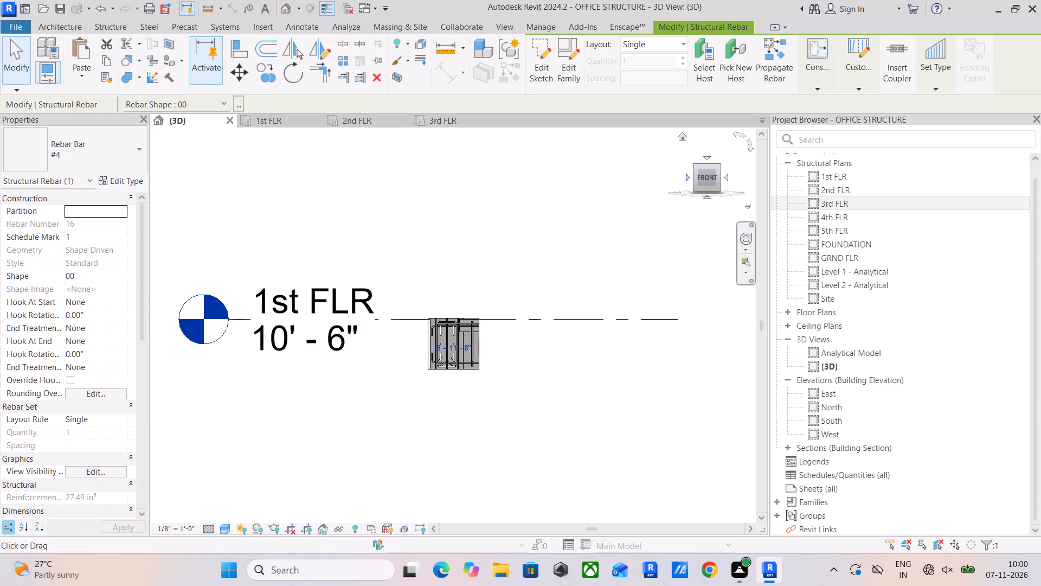
# From above, align the isolated straight #4 bar with the centreline of the adjacent hooked top bar.
pyautogui.moveTo(708, 182); pyautogui.dragTo(531, 241)
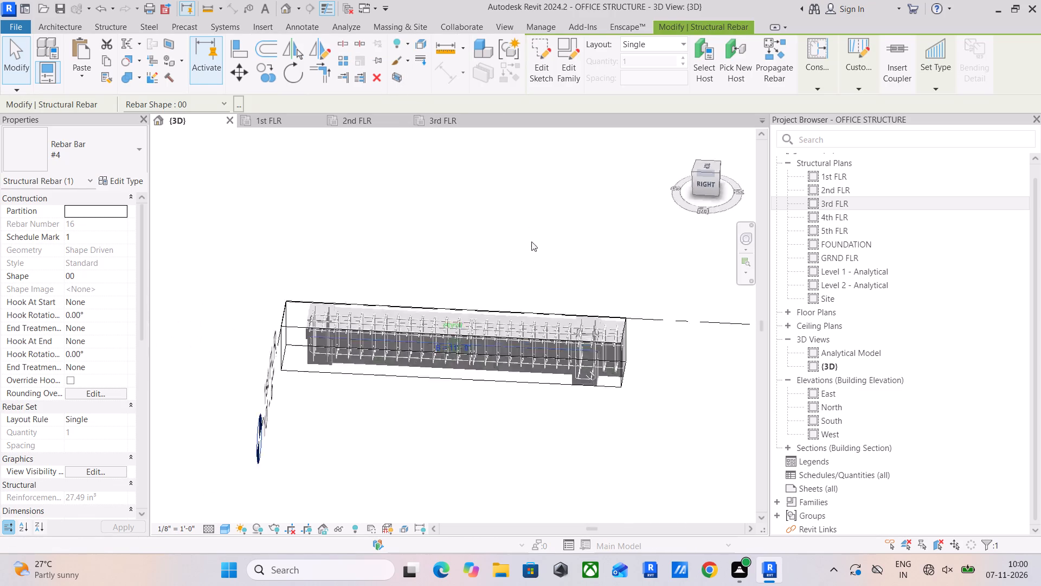
pyautogui.moveTo(531, 241); pyautogui.dragTo(718, 307)
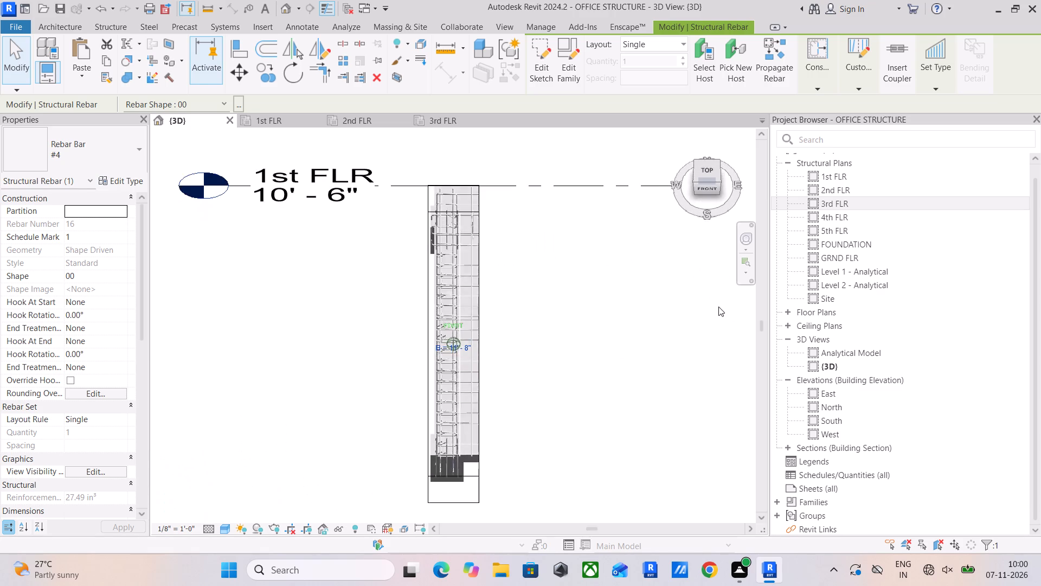
pyautogui.moveTo(718, 307); pyautogui.dragTo(714, 334)
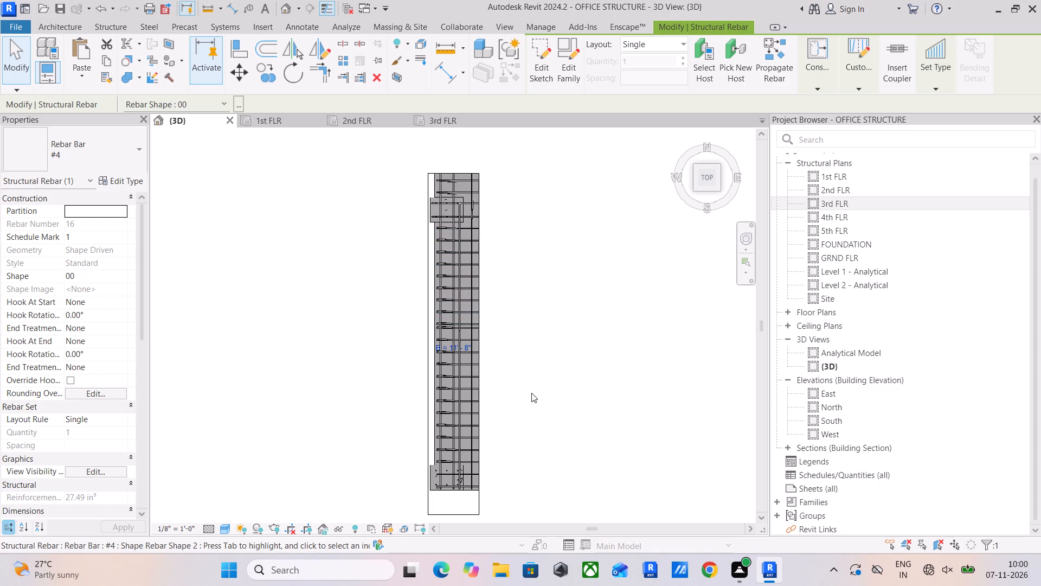
pyautogui.scroll(6, 438, 416)
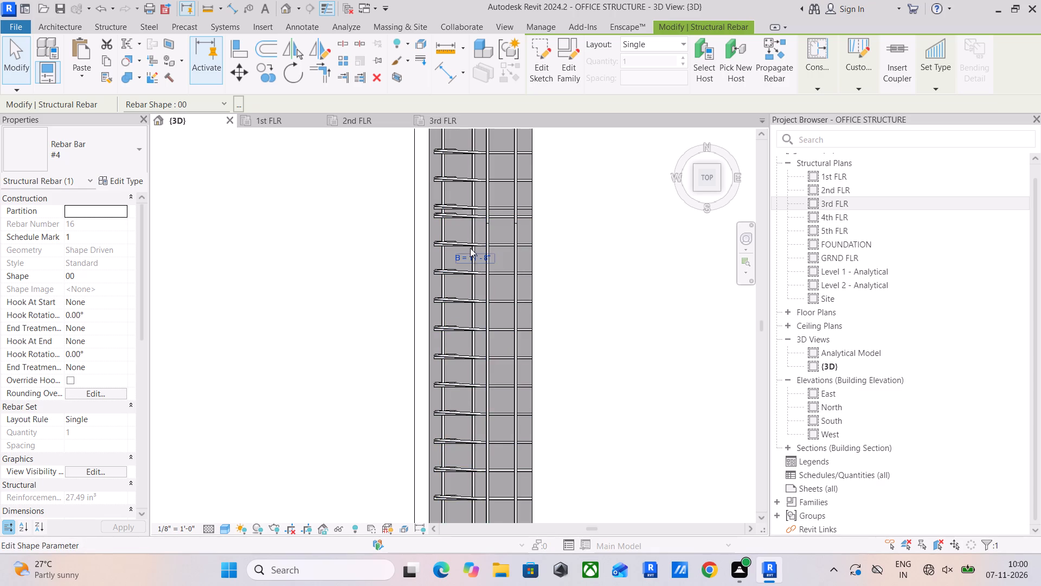
pyautogui.scroll(10, 466, 235)
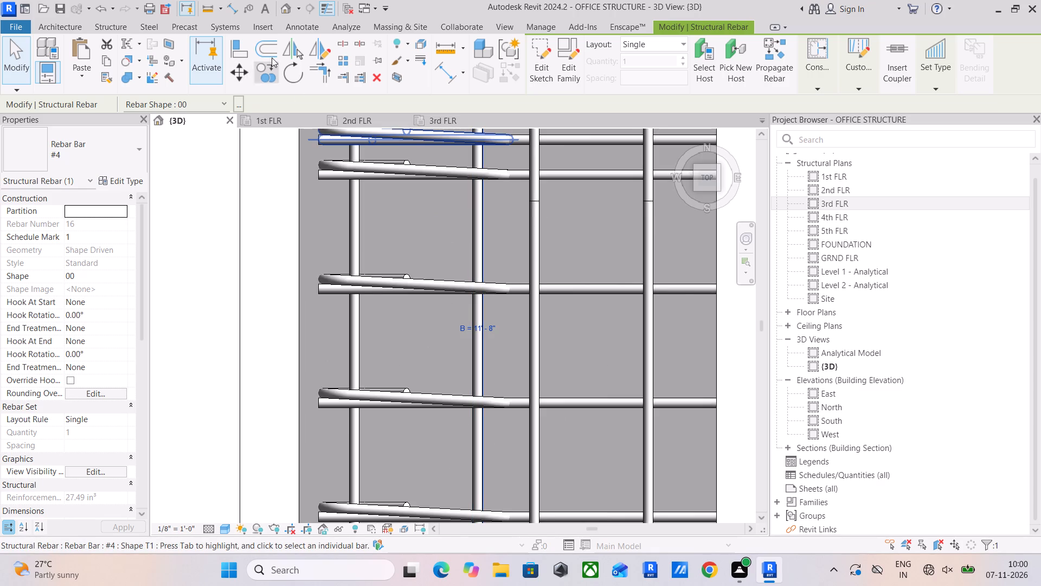
pyautogui.click(236, 48)
pyautogui.click(473, 233)
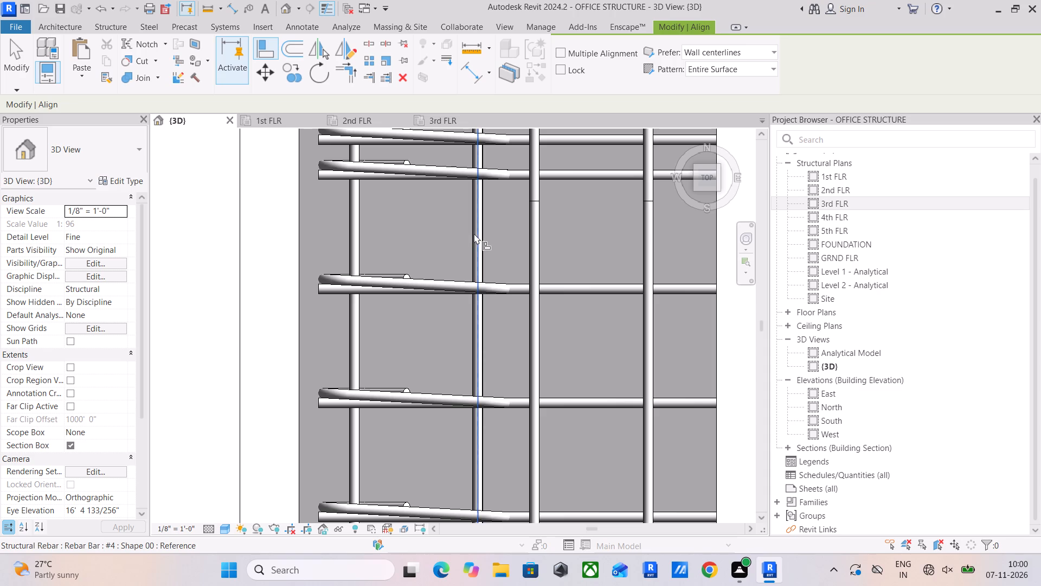
pyautogui.scroll(8, 474, 233)
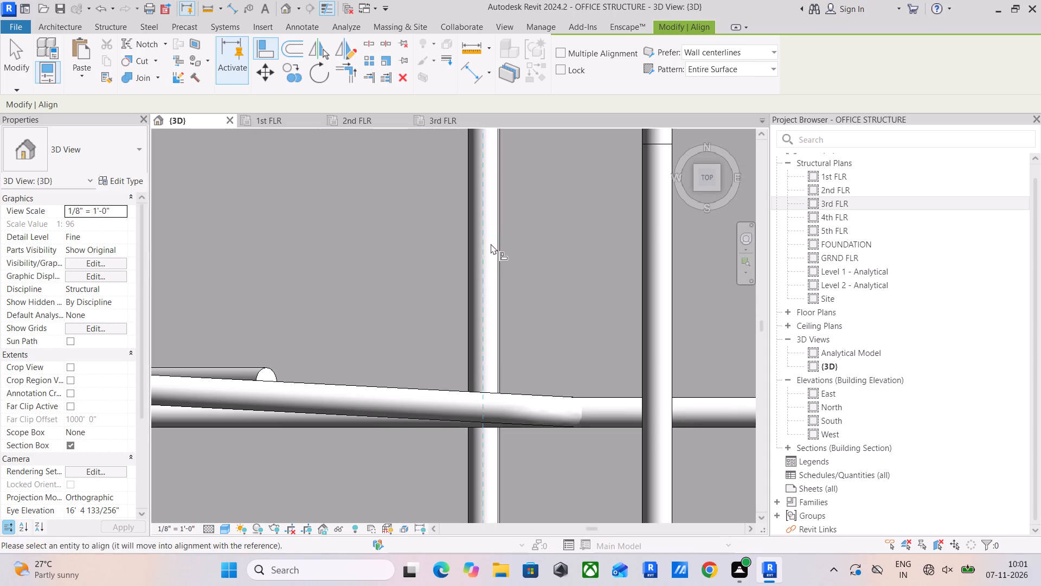
pyautogui.click(489, 246)
pyautogui.scroll(-2, 452, 295)
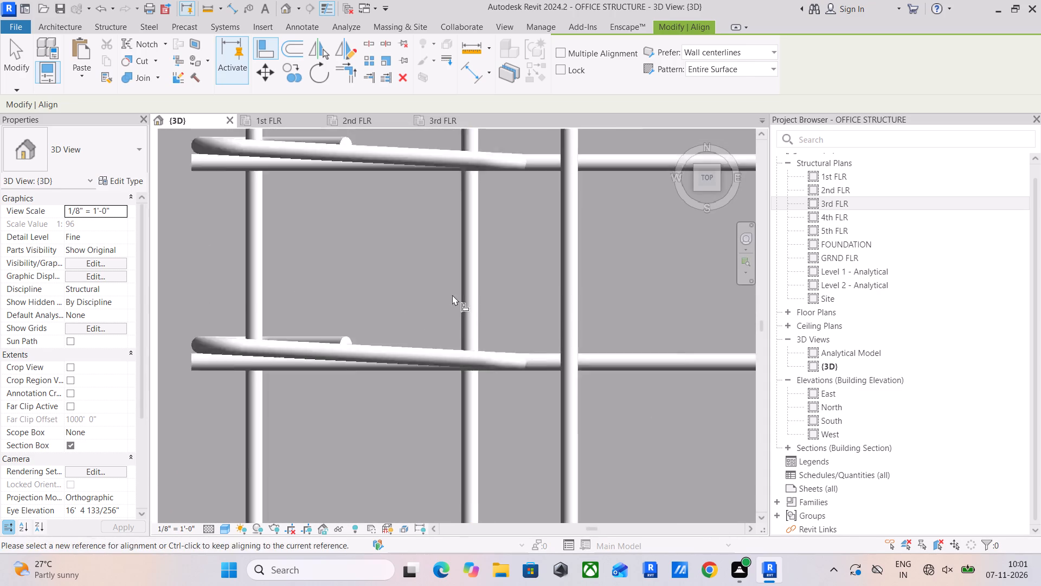
pyautogui.scroll(-8, 452, 295)
pyautogui.scroll(-5, 589, 266)
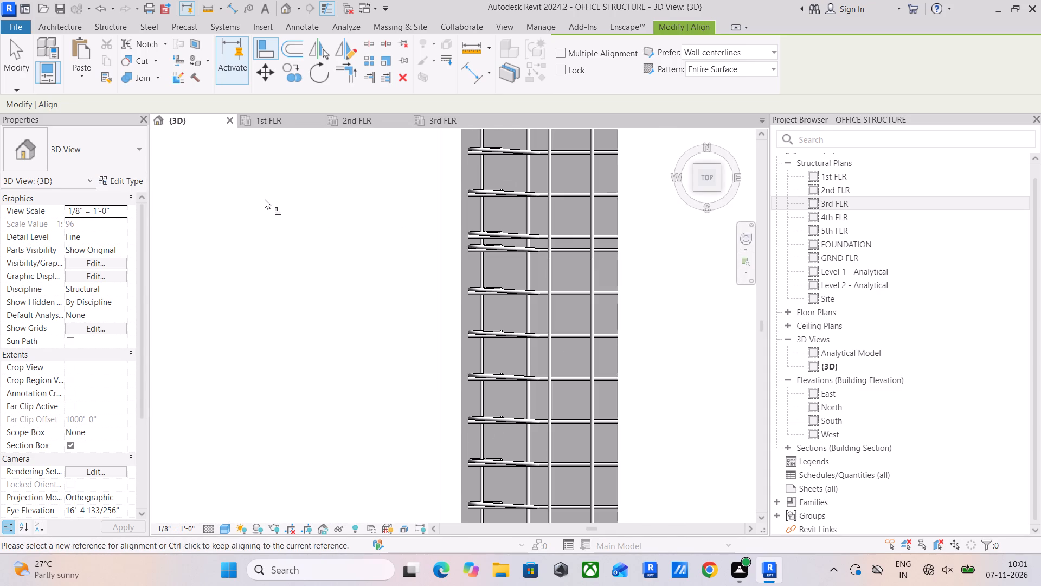
pyautogui.click(267, 199)
pyautogui.click(17, 50)
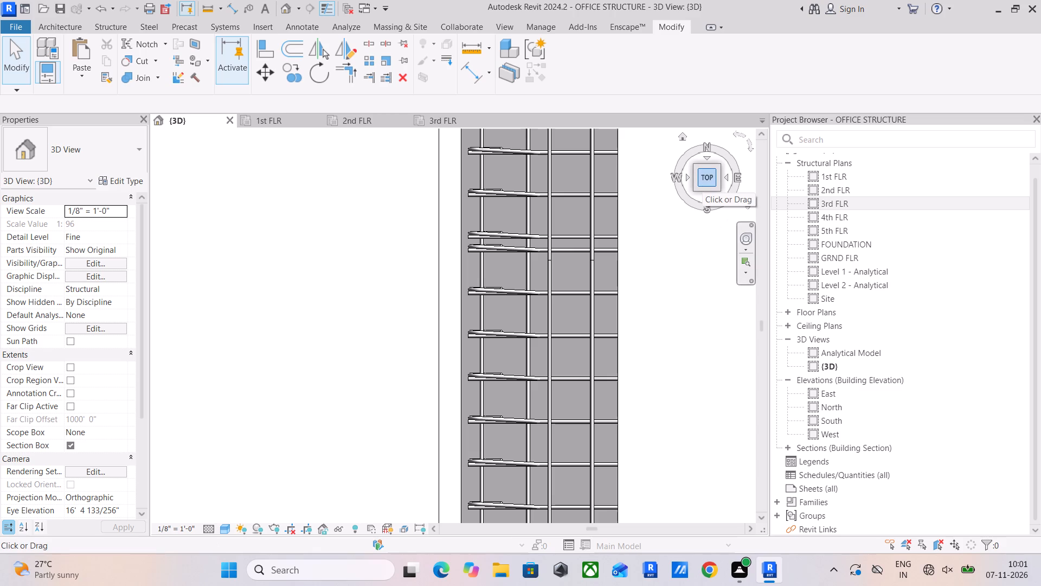
# From the front, align the second straight #4 bar's height with the other mid-depth bar at the first-floor end column.
pyautogui.moveTo(705, 175); pyautogui.dragTo(707, 148)
pyautogui.click(705, 189)
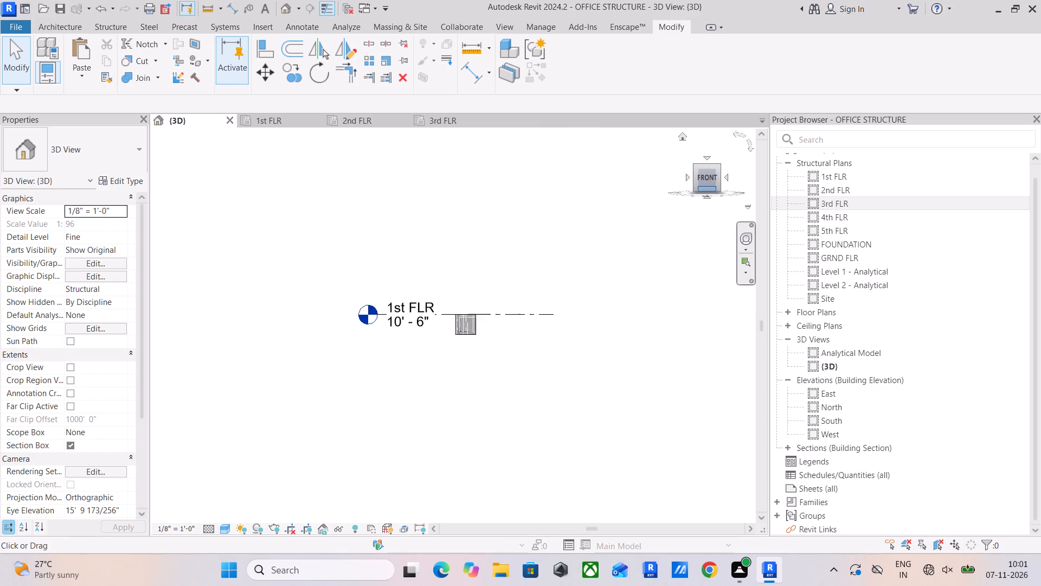
pyautogui.scroll(6, 468, 310)
pyautogui.scroll(12, 440, 365)
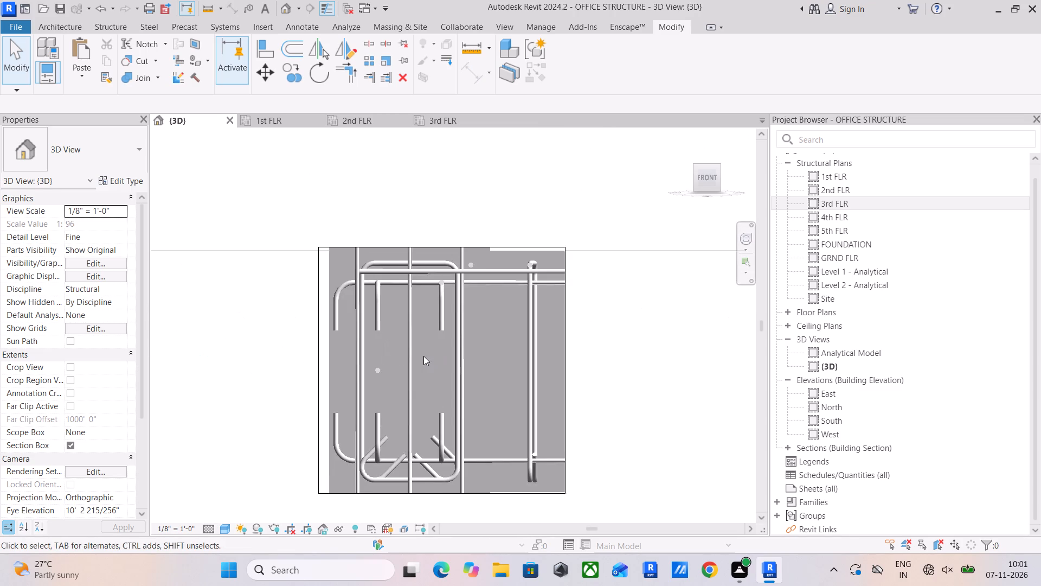
pyautogui.scroll(4, 423, 356)
pyautogui.click(457, 225)
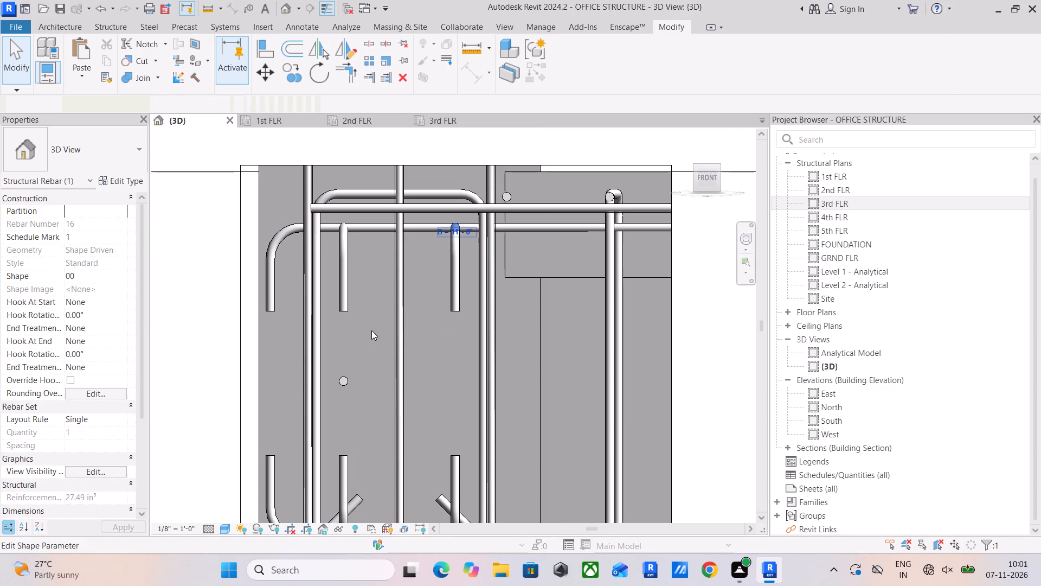
pyautogui.click(242, 52)
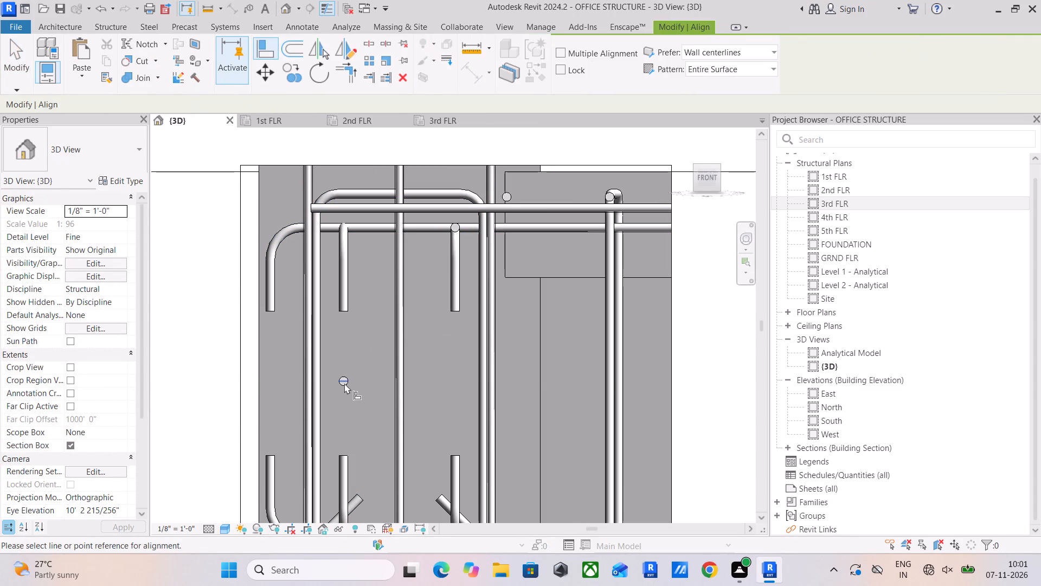
pyautogui.click(344, 381)
pyautogui.click(454, 228)
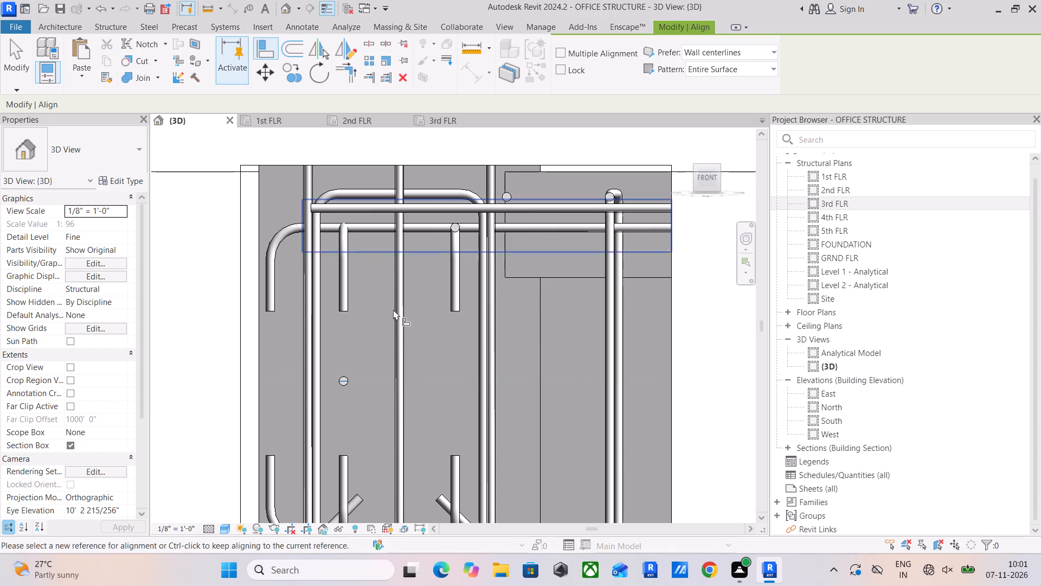
pyautogui.moveTo(345, 383); pyautogui.dragTo(348, 377)
pyautogui.click(454, 229)
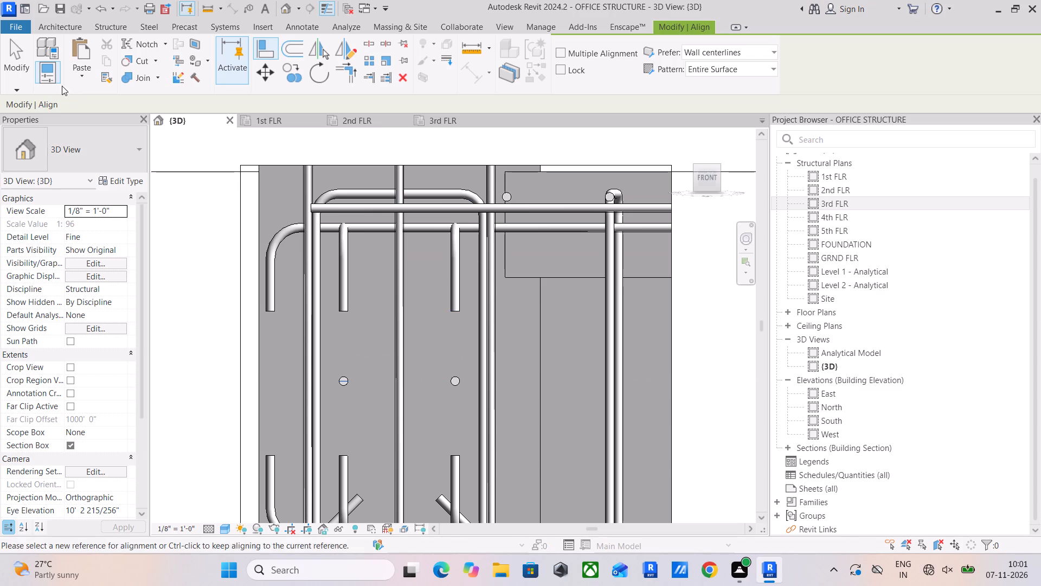
# Finish aligning and extend the section box lengthwise beyond the end column of the first-floor beam.
pyautogui.click(18, 58)
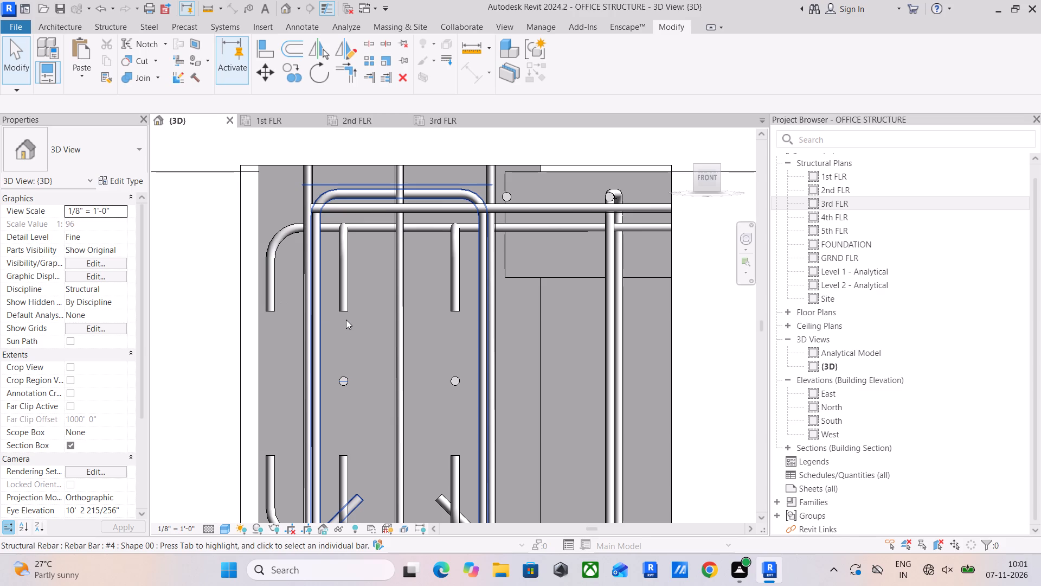
pyautogui.moveTo(398, 376); pyautogui.dragTo(410, 276, button='middle')
pyautogui.scroll(-4, 413, 296)
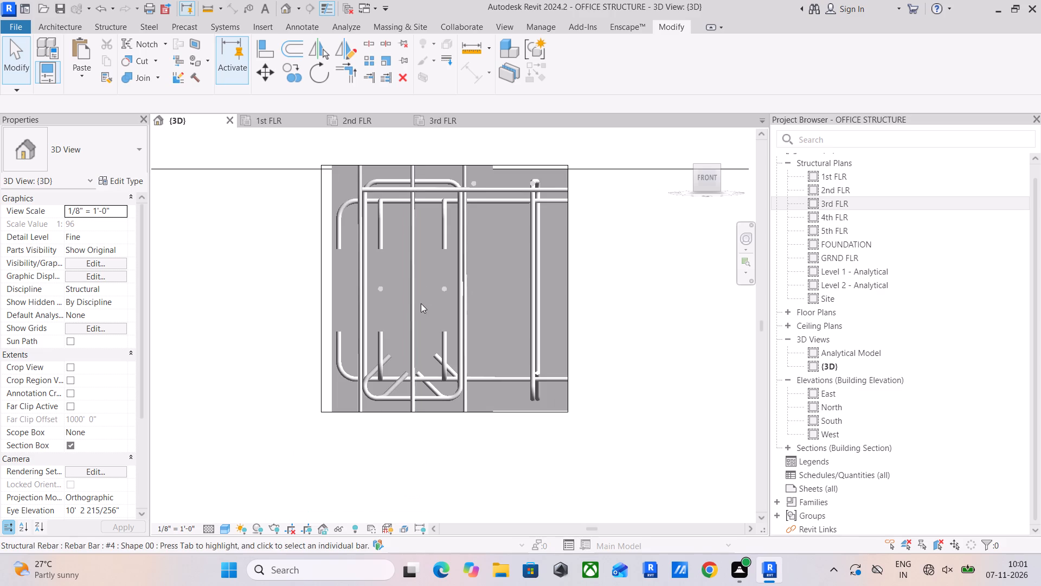
pyautogui.scroll(-4, 429, 303)
pyautogui.moveTo(714, 181); pyautogui.dragTo(632, 194)
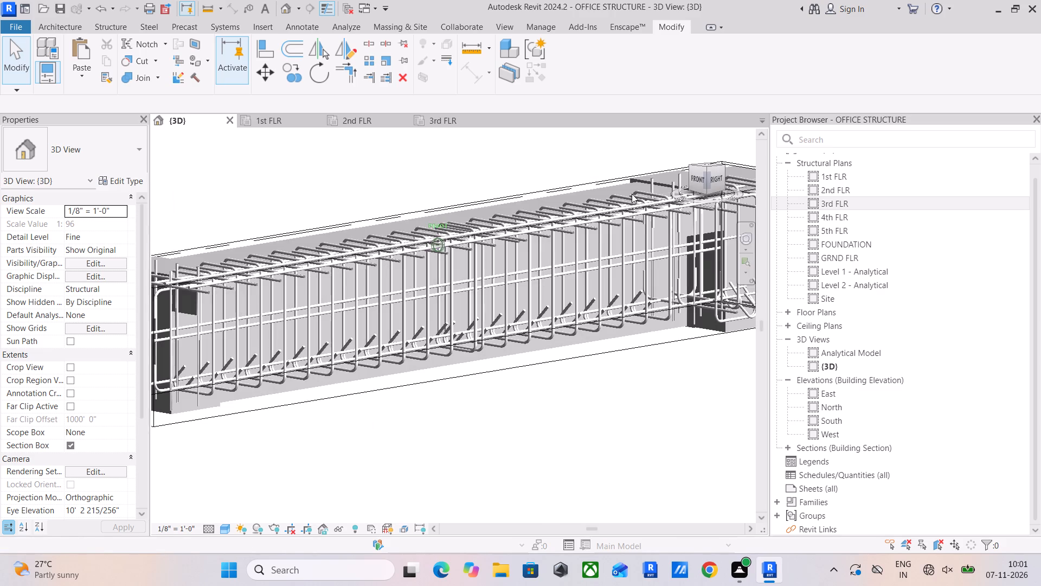
pyautogui.moveTo(632, 194); pyautogui.dragTo(631, 194)
pyautogui.scroll(-5, 686, 209)
pyautogui.click(375, 265)
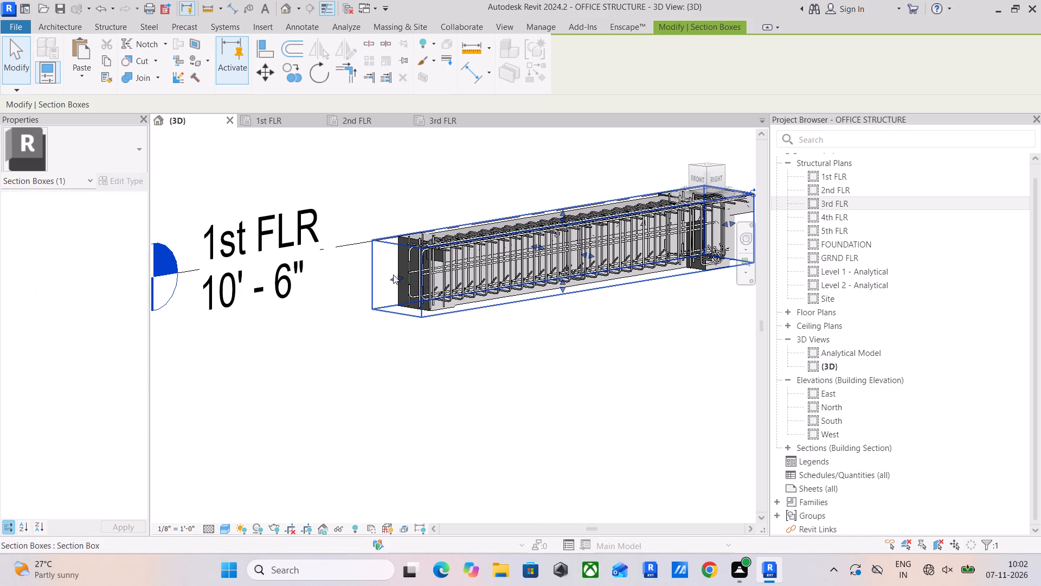
pyautogui.click(711, 181)
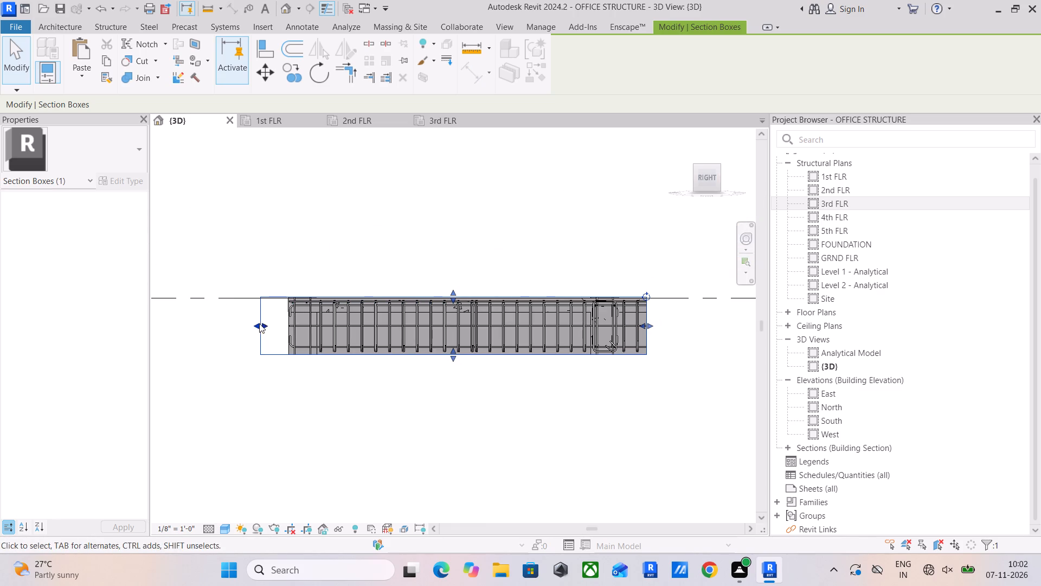
pyautogui.moveTo(259, 324); pyautogui.dragTo(184, 328)
pyautogui.scroll(-2, 184, 328)
pyautogui.moveTo(192, 328); pyautogui.dragTo(471, 320, button='middle')
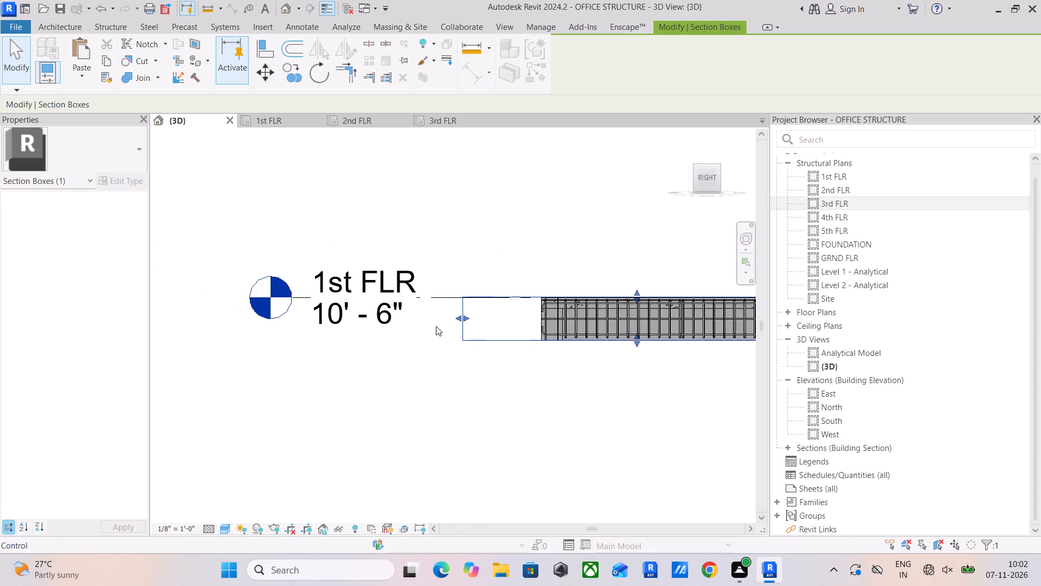
pyautogui.moveTo(456, 320); pyautogui.dragTo(222, 322)
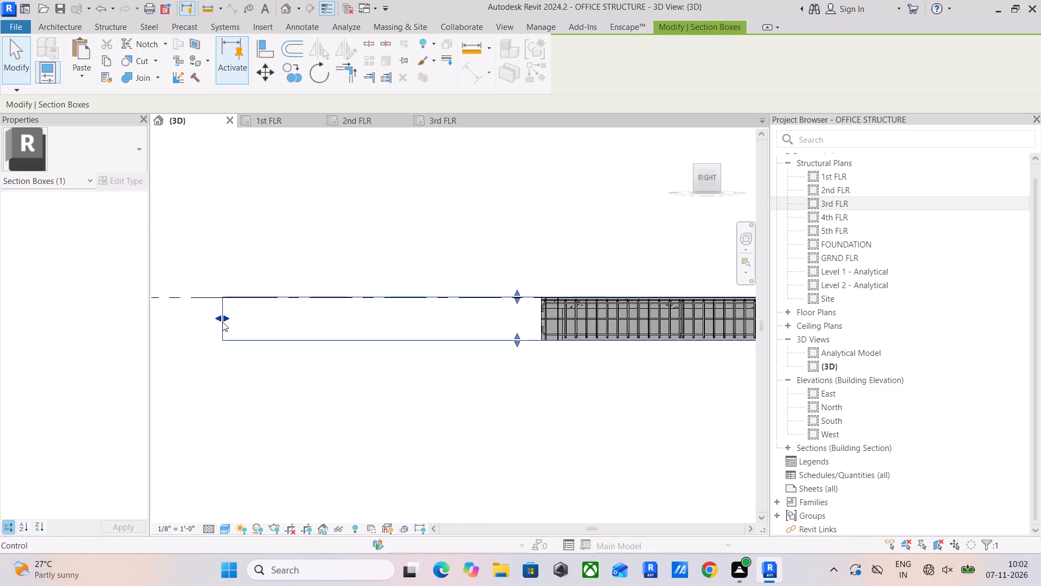
pyautogui.moveTo(226, 319); pyautogui.dragTo(444, 319)
pyautogui.moveTo(503, 326); pyautogui.dragTo(259, 310, button='middle')
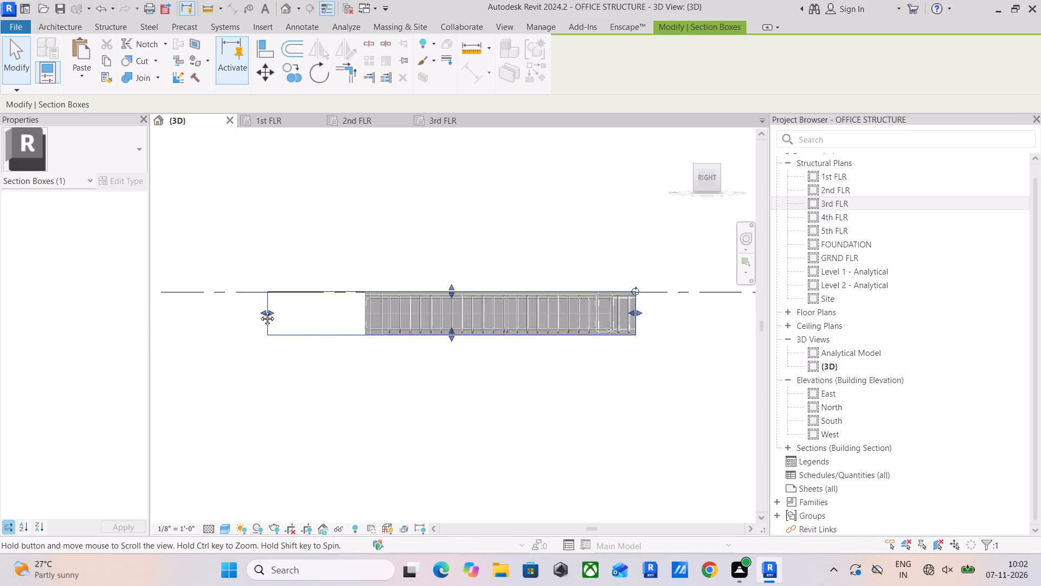
pyautogui.moveTo(259, 310); pyautogui.dragTo(223, 308, button='middle')
# Extend the other end of the section box along the first-floor beam, past the third column.
pyautogui.moveTo(536, 302); pyautogui.dragTo(730, 300)
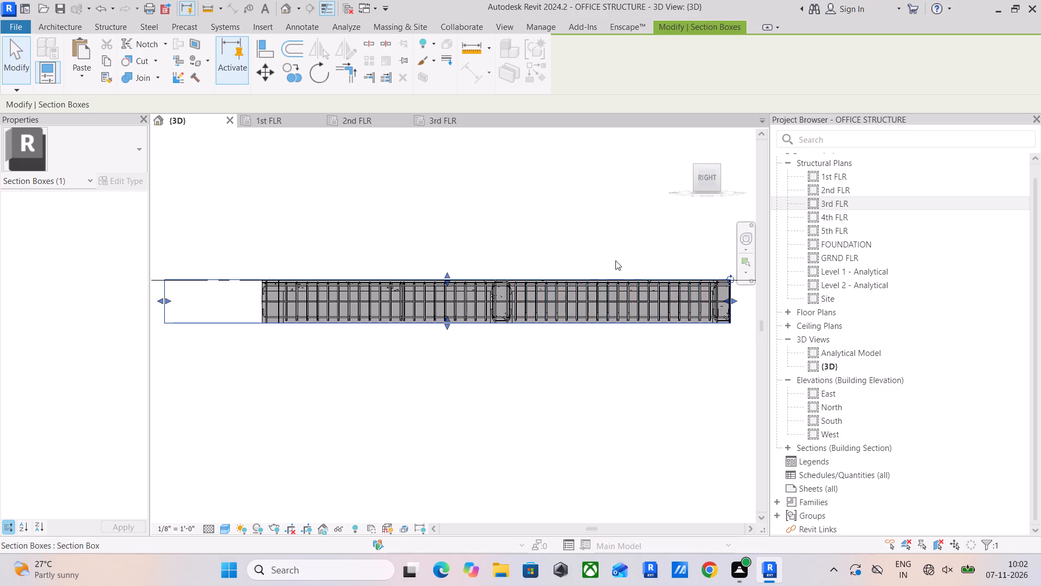
pyautogui.scroll(-3, 609, 256)
pyautogui.moveTo(599, 267); pyautogui.dragTo(487, 321, button='middle')
pyautogui.scroll(6, 467, 351)
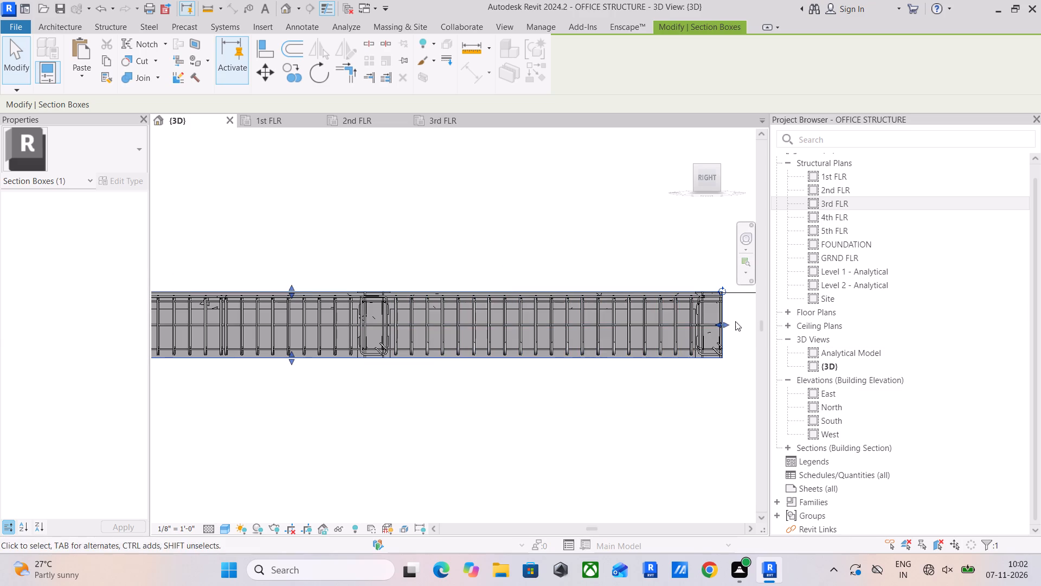
pyautogui.moveTo(726, 324); pyautogui.dragTo(739, 327)
pyautogui.moveTo(734, 330); pyautogui.dragTo(525, 332, button='middle')
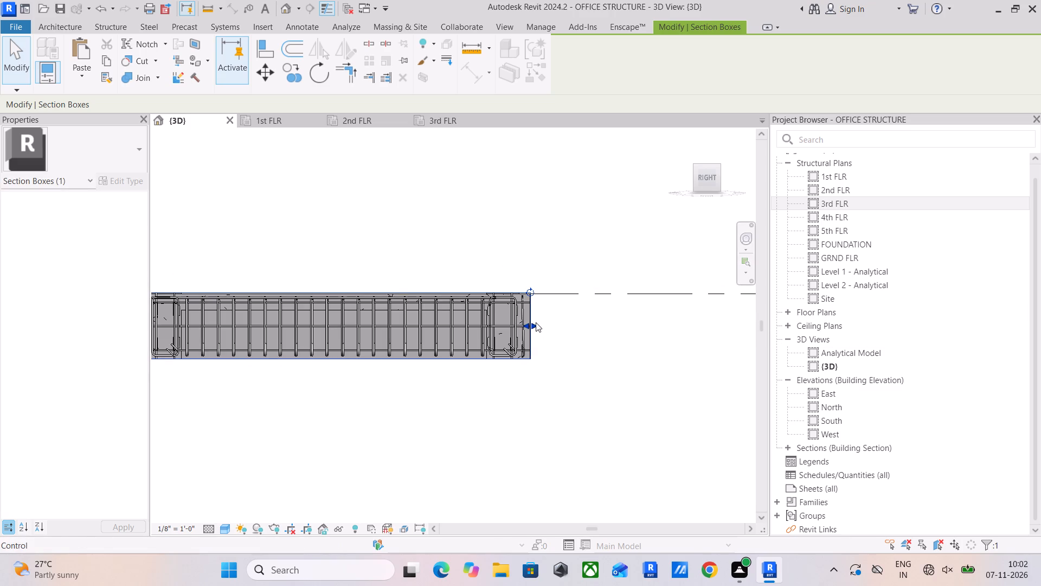
pyautogui.moveTo(536, 327); pyautogui.dragTo(637, 332)
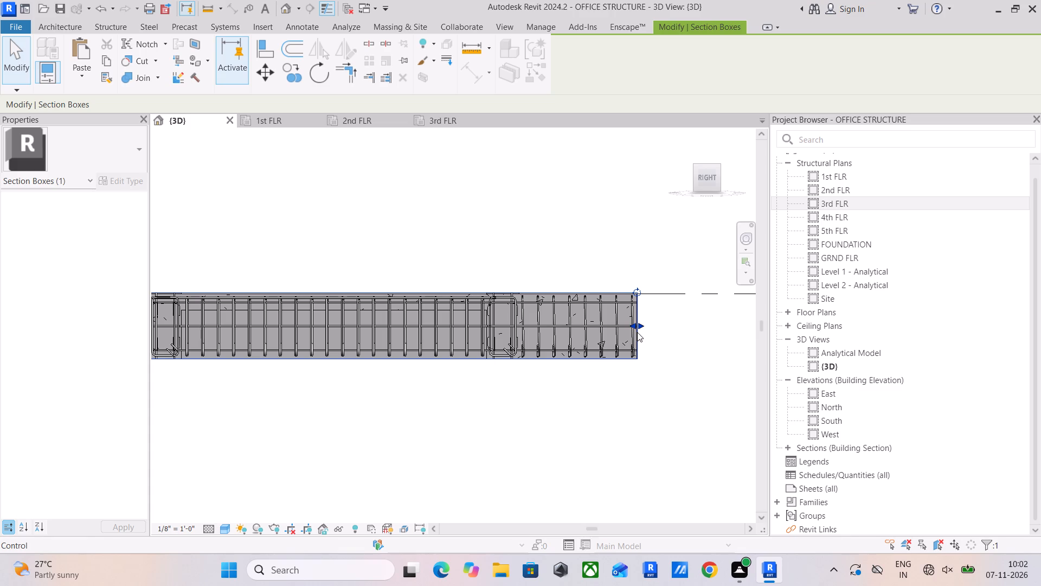
# Examine from above the straight #4 slab bar set where it meets the middle-column joint of the first-floor beam.
pyautogui.moveTo(408, 346); pyautogui.dragTo(592, 340, button='middle')
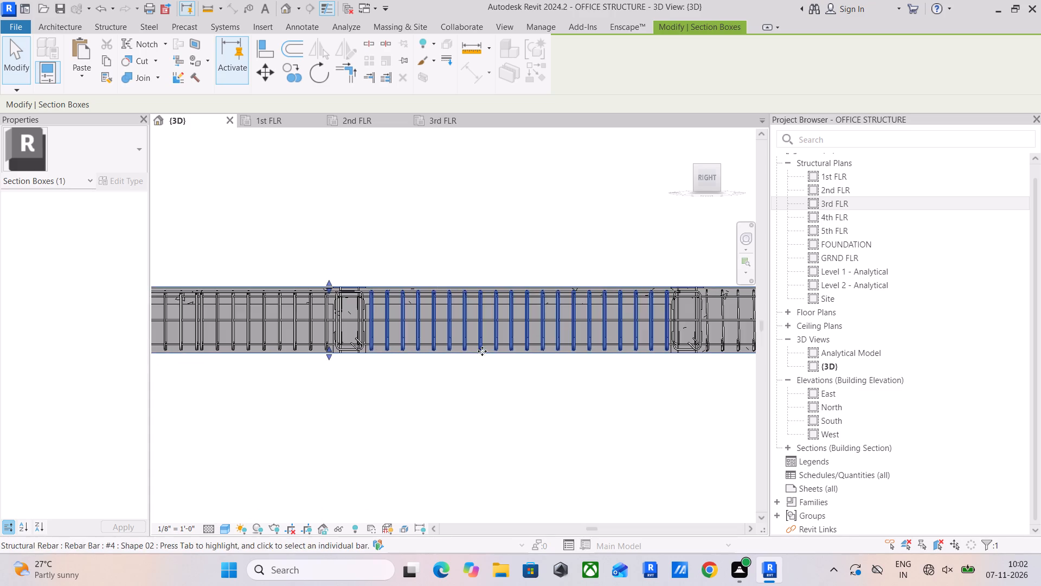
pyautogui.scroll(-2, 410, 352)
pyautogui.moveTo(409, 352); pyautogui.dragTo(473, 378, button='middle')
pyautogui.moveTo(700, 180); pyautogui.dragTo(701, 201)
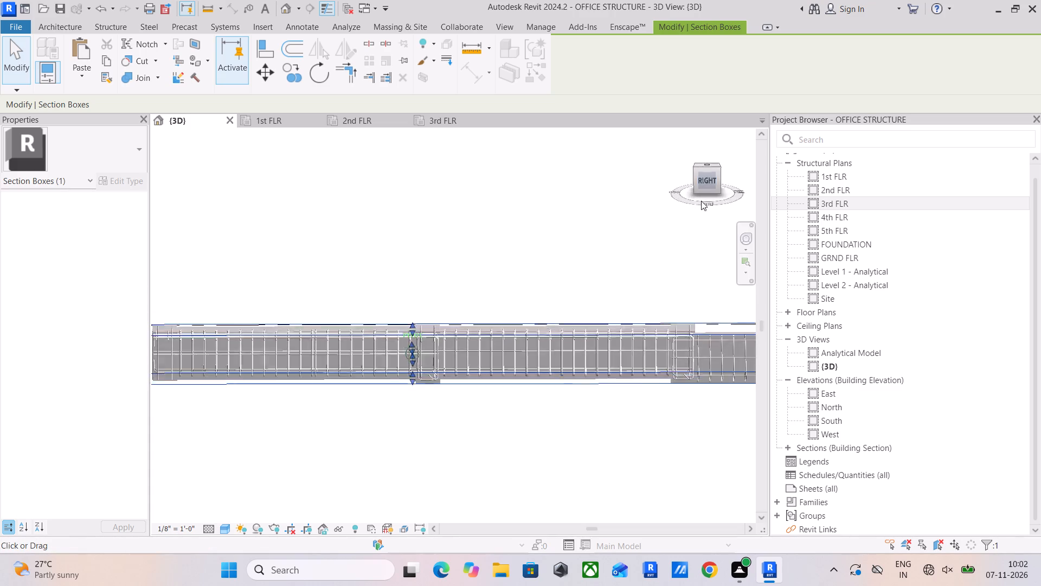
pyautogui.moveTo(701, 201); pyautogui.dragTo(709, 275)
pyautogui.click(701, 173)
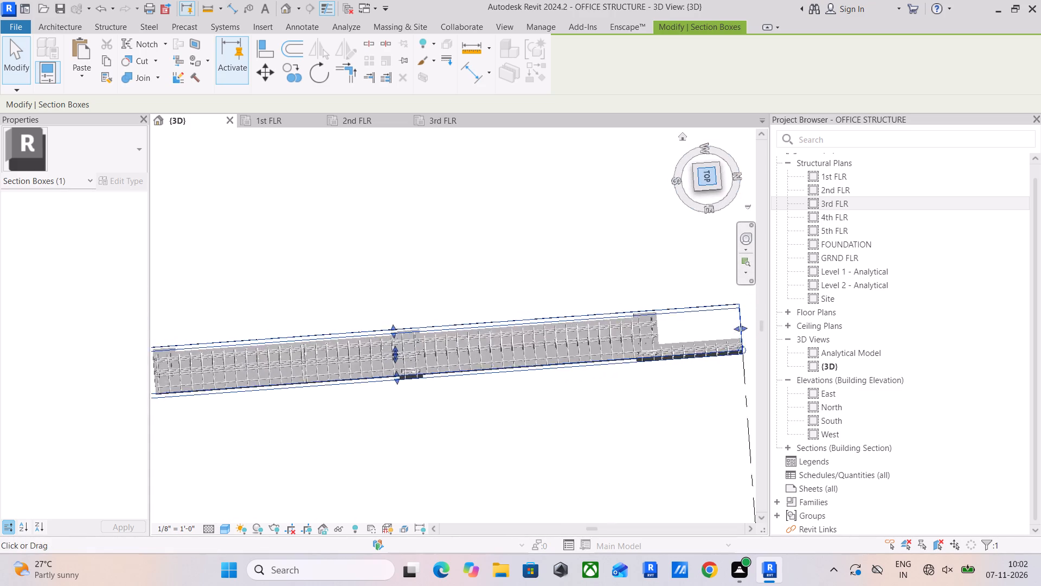
pyautogui.scroll(6, 313, 340)
pyautogui.scroll(4, 420, 365)
pyautogui.moveTo(453, 363); pyautogui.dragTo(352, 392, button='middle')
pyautogui.scroll(3, 456, 346)
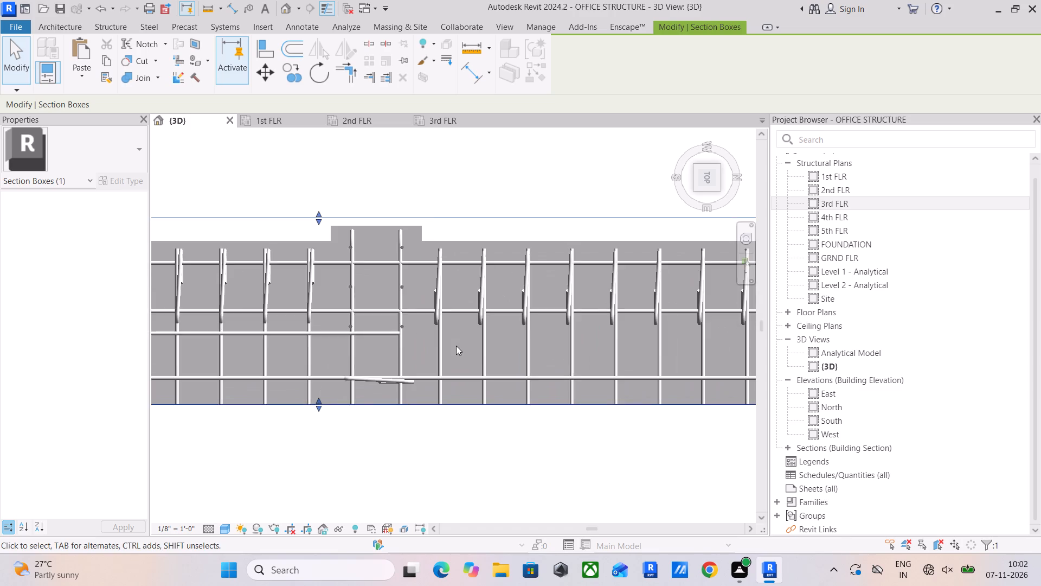
pyautogui.scroll(3, 456, 346)
pyautogui.click(362, 322)
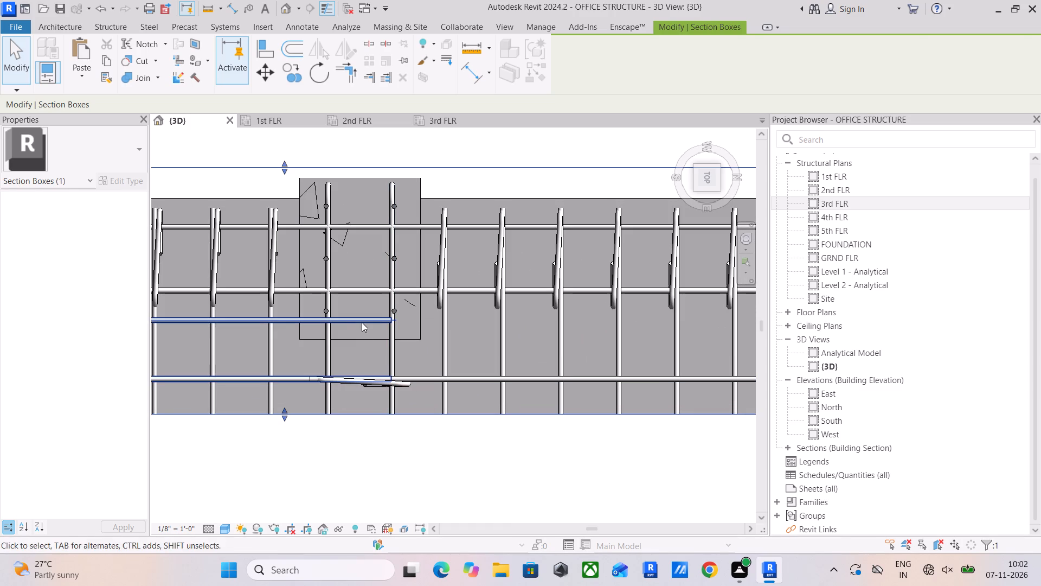
pyautogui.moveTo(364, 321); pyautogui.dragTo(608, 321, button='middle')
pyautogui.scroll(-4, 526, 343)
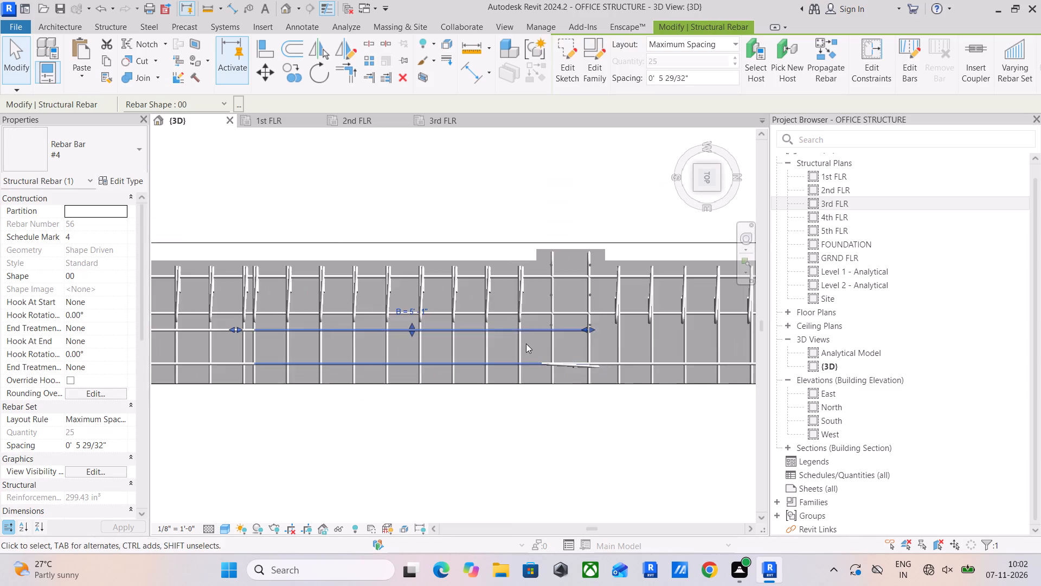
pyautogui.moveTo(526, 343); pyautogui.dragTo(676, 360, button='middle')
pyautogui.moveTo(664, 321); pyautogui.dragTo(567, 301, button='middle')
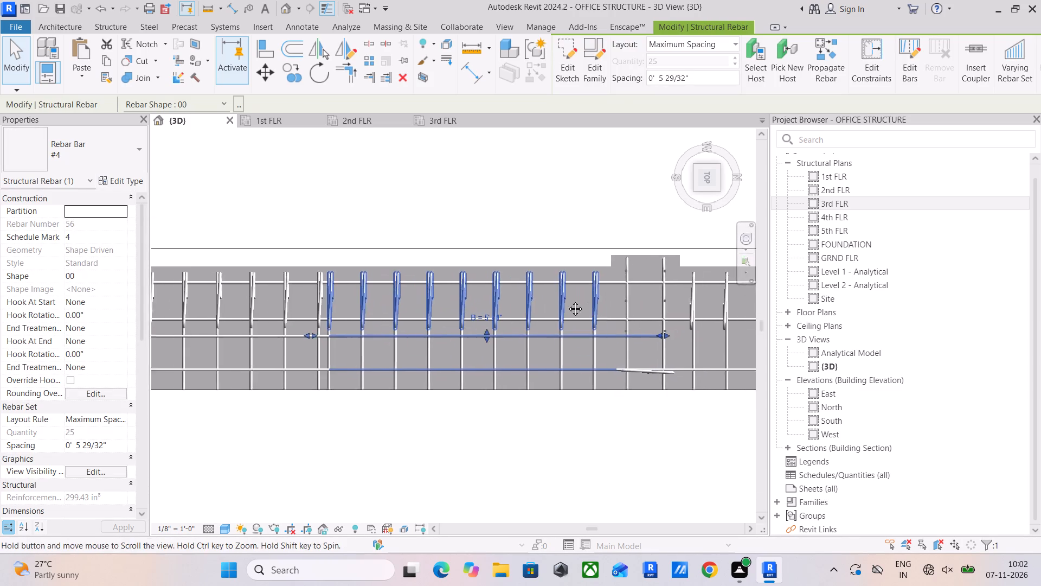
pyautogui.moveTo(567, 301); pyautogui.dragTo(551, 294, button='middle')
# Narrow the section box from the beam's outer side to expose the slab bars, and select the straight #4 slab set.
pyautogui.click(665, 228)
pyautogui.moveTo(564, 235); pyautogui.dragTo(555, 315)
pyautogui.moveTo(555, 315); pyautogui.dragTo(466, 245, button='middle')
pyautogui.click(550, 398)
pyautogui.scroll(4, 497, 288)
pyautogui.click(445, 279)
# Inspect the straight #4 slab bar set near the middle column from the side, obliquely and from the front.
pyautogui.scroll(-6, 459, 280)
pyautogui.moveTo(485, 289); pyautogui.dragTo(575, 264, button='middle')
pyautogui.scroll(-4, 434, 269)
pyautogui.moveTo(434, 268); pyautogui.dragTo(478, 275, button='middle')
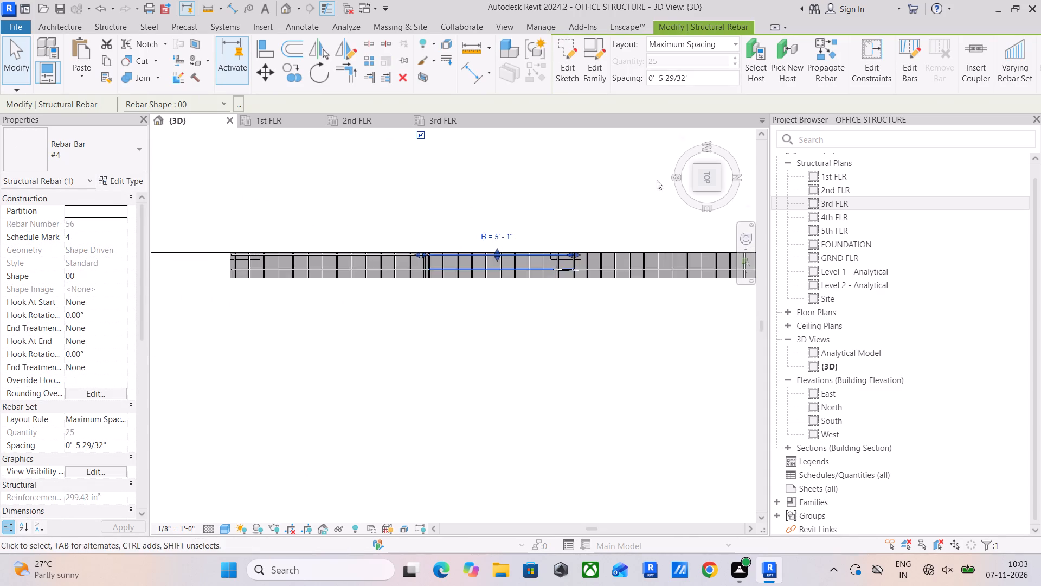
pyautogui.moveTo(703, 182); pyautogui.dragTo(708, 156)
pyautogui.click(704, 188)
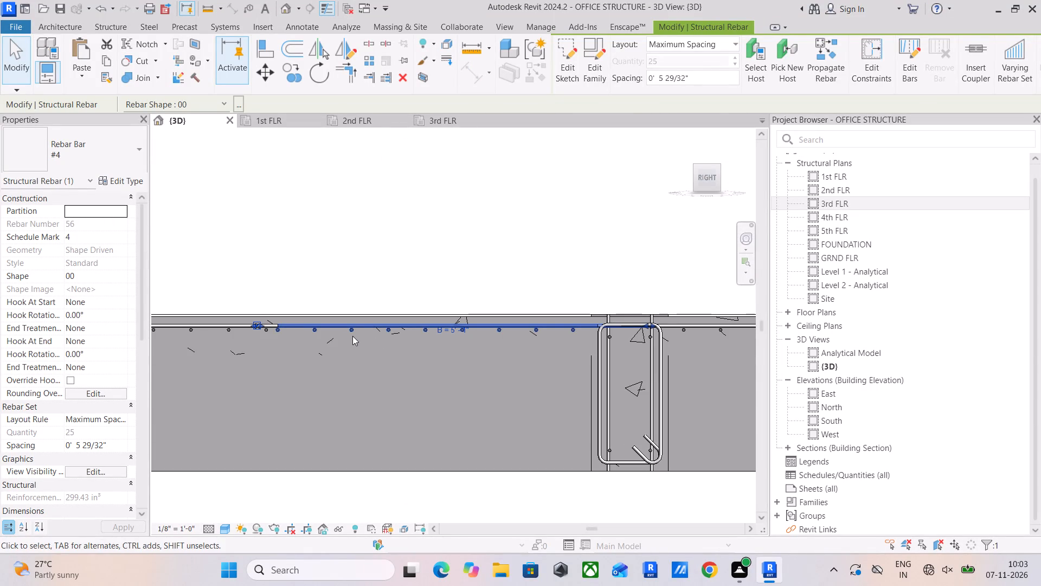
pyautogui.moveTo(702, 180); pyautogui.dragTo(179, 192)
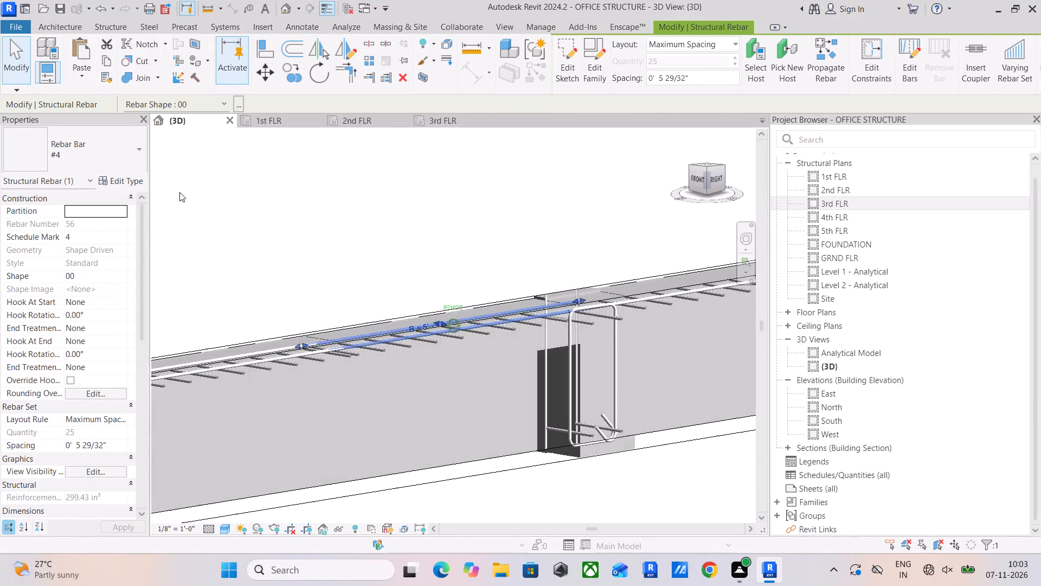
pyautogui.moveTo(179, 192); pyautogui.dragTo(227, 215)
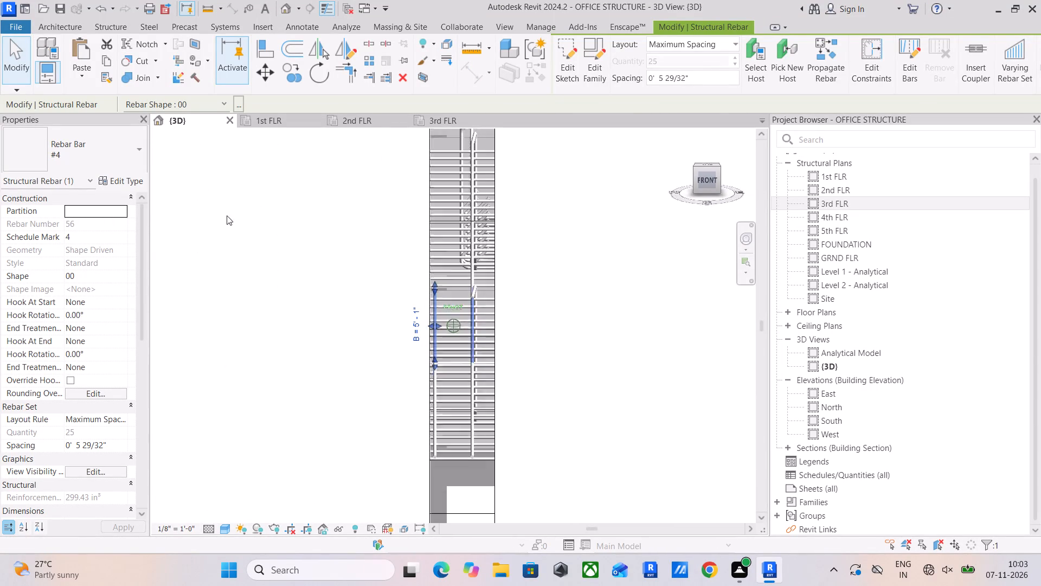
pyautogui.moveTo(227, 215); pyautogui.dragTo(207, 266)
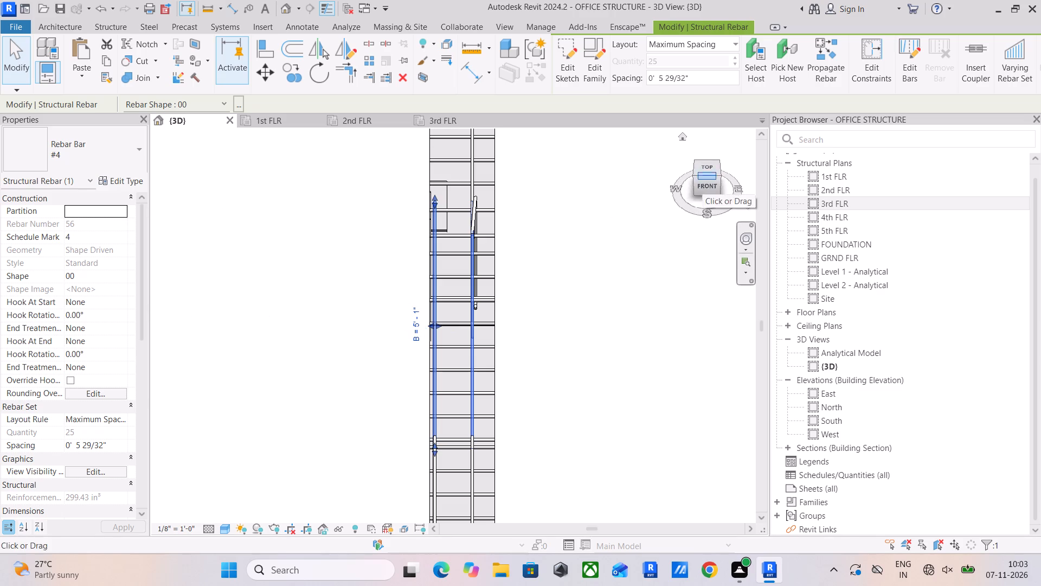
# Widen the section box past the beam's outer face and trim its slab side close to the beam.
pyautogui.click(580, 250)
pyautogui.moveTo(579, 252); pyautogui.dragTo(593, 156, button='middle')
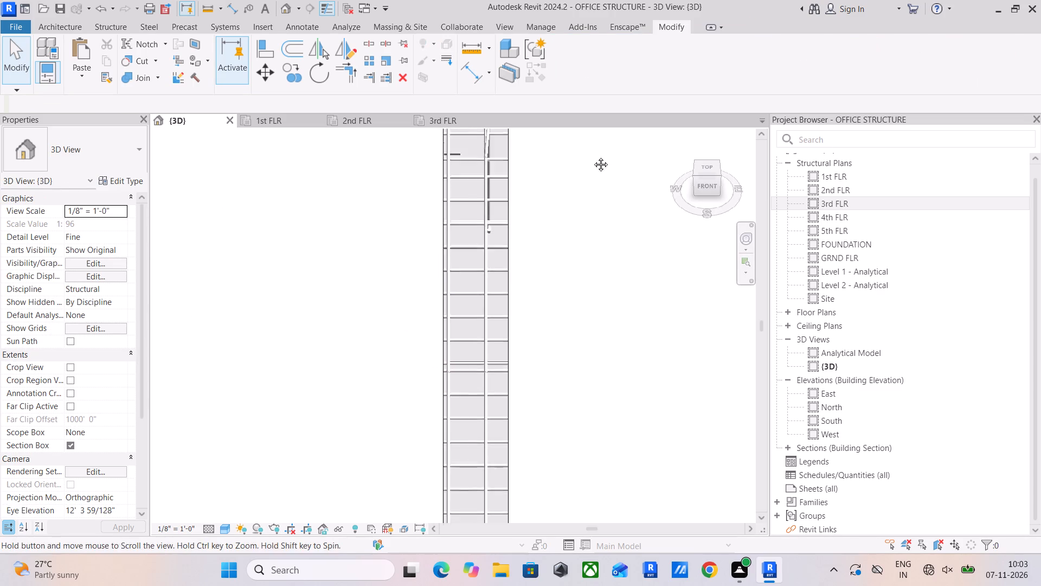
pyautogui.moveTo(593, 156); pyautogui.dragTo(593, 155, button='middle')
pyautogui.scroll(-7, 569, 229)
pyautogui.click(540, 448)
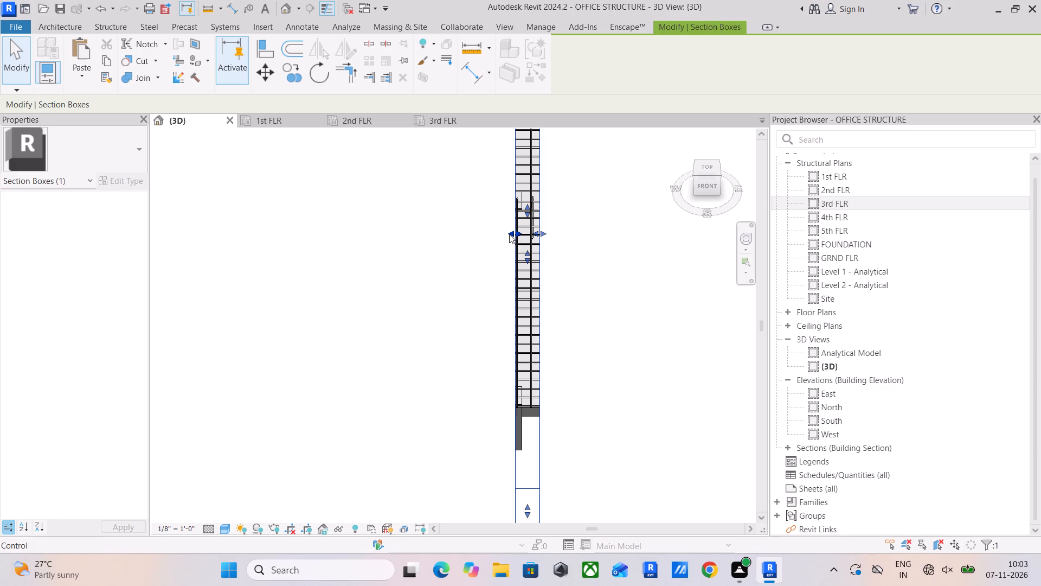
pyautogui.moveTo(509, 234); pyautogui.dragTo(449, 234)
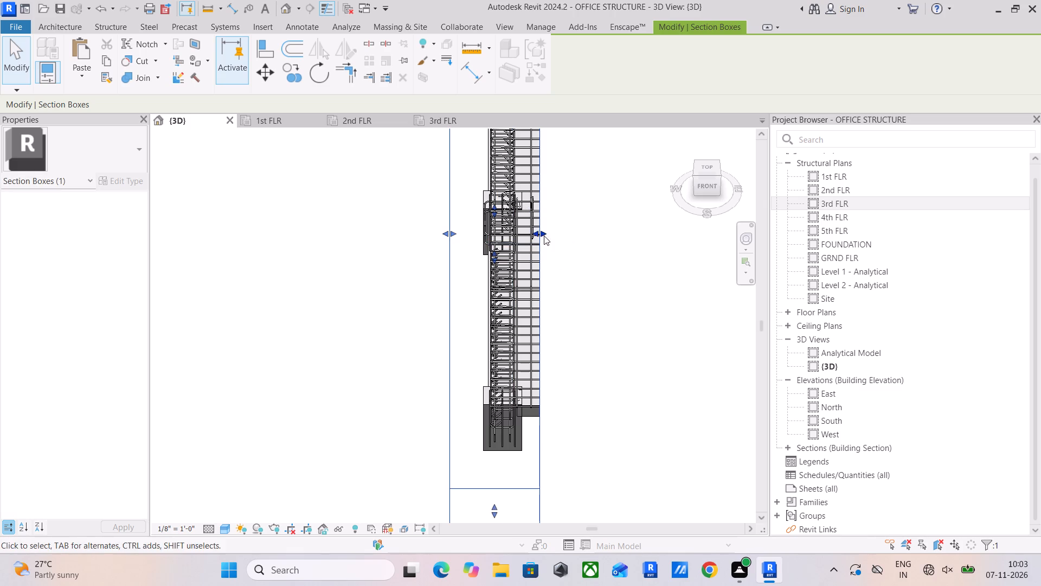
pyautogui.moveTo(536, 232); pyautogui.dragTo(526, 235)
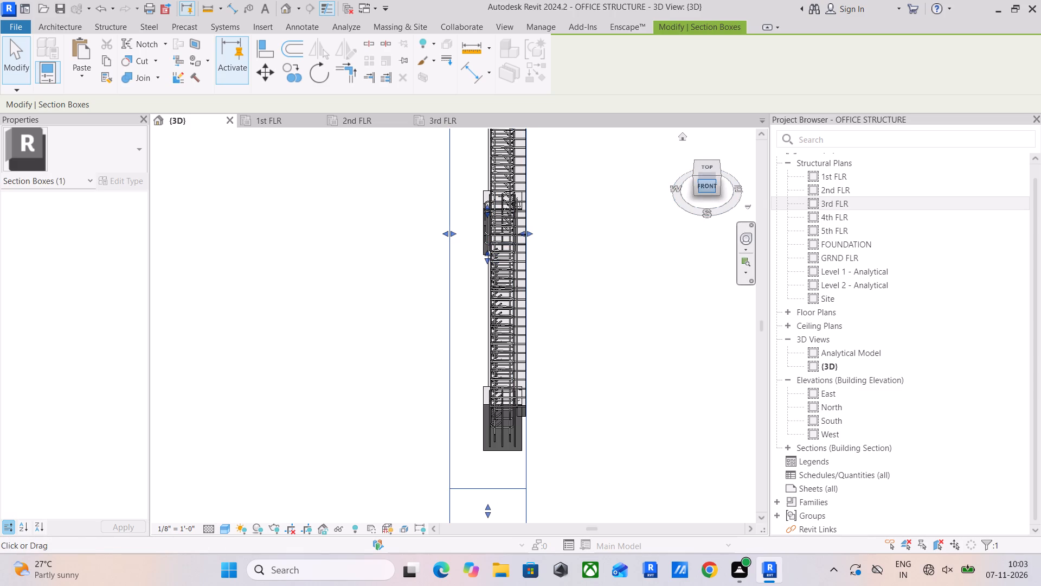
# Inspect the first-floor beam reinforcement and its bar ends at the middle column from the front and obliquely.
pyautogui.click(708, 190)
pyautogui.scroll(5, 536, 243)
pyautogui.scroll(11, 464, 321)
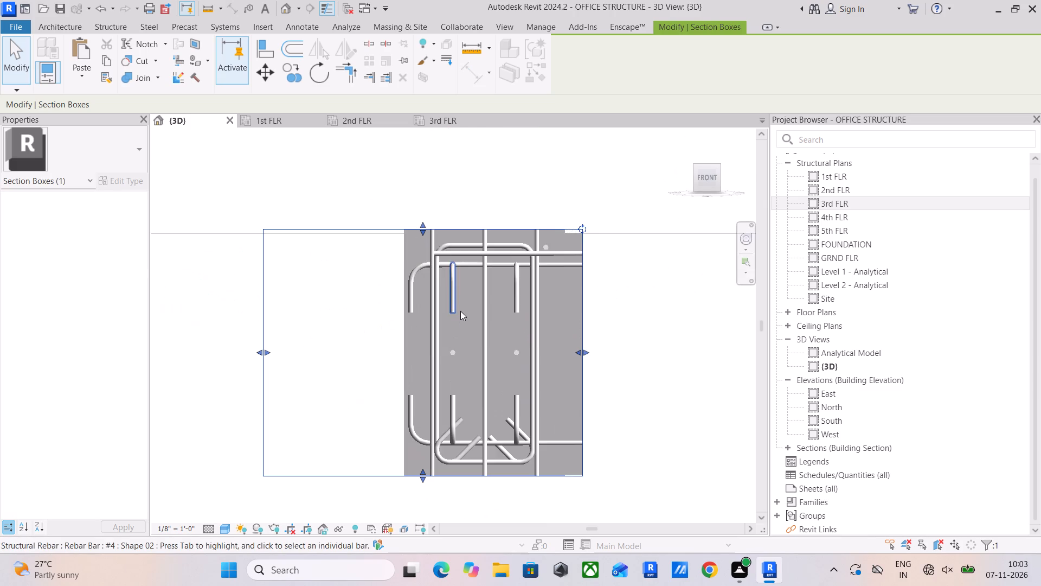
pyautogui.scroll(-2, 557, 288)
pyautogui.keyDown('shift'); pyautogui.moveTo(581, 292); pyautogui.dragTo(446, 397, button='middle'); pyautogui.keyUp('shift')
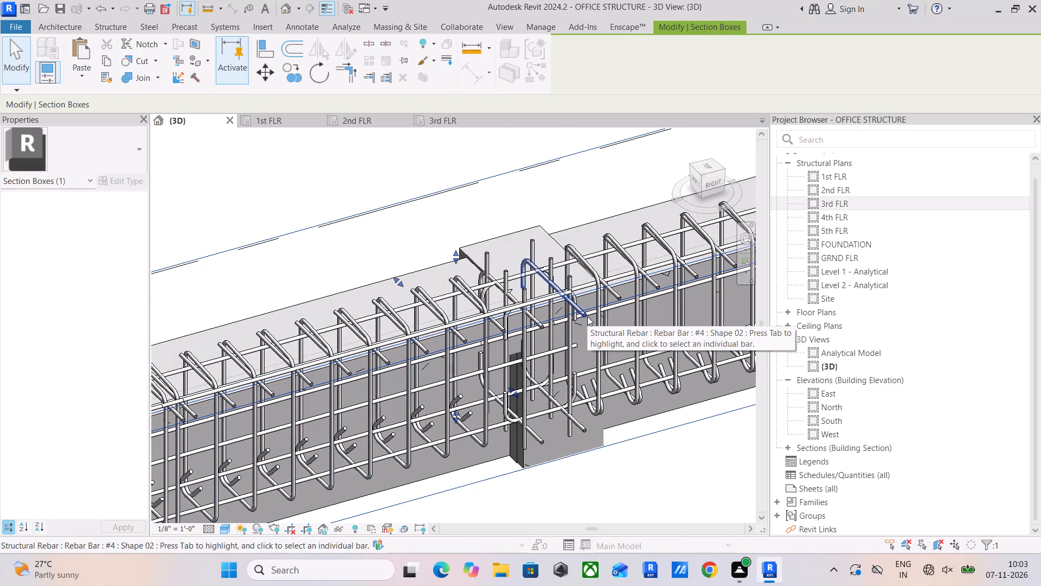
pyautogui.keyDown('shift'); pyautogui.moveTo(552, 310); pyautogui.dragTo(506, 378, button='middle'); pyautogui.keyUp('shift')
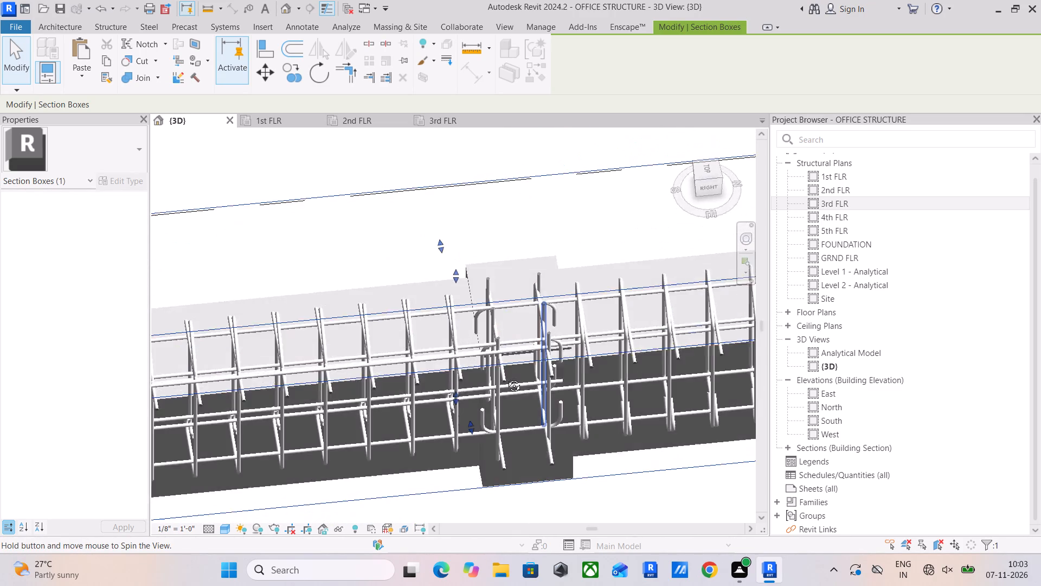
pyautogui.keyDown('shift'); pyautogui.moveTo(506, 378); pyautogui.dragTo(494, 433, button='middle'); pyautogui.keyUp('shift')
# Select the hooked #4 beam bar that starts at the middle column and inspect its end from above and from the side.
pyautogui.click(709, 171)
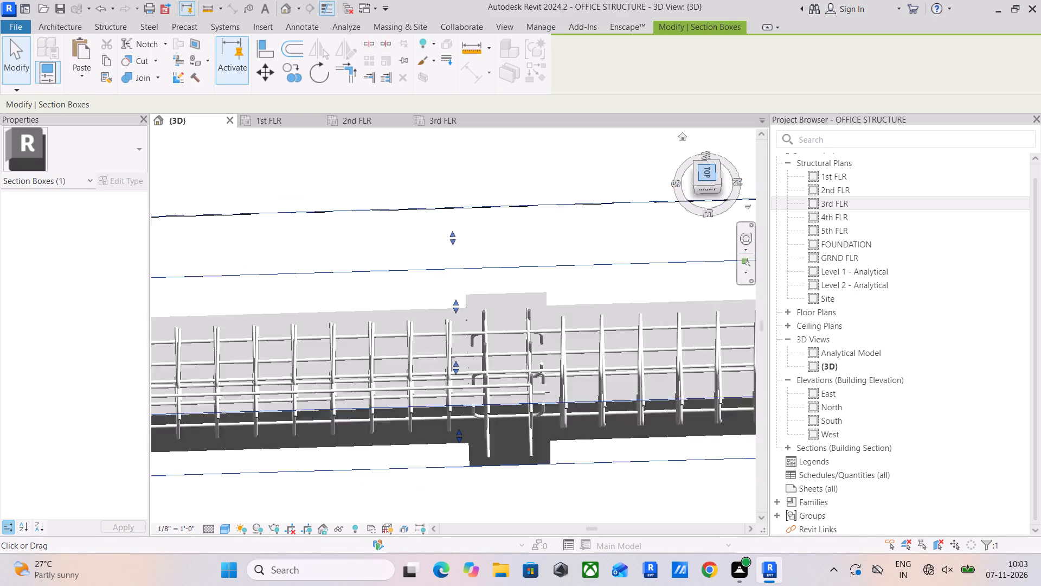
pyautogui.scroll(6, 535, 378)
pyautogui.scroll(5, 467, 360)
pyautogui.moveTo(471, 358); pyautogui.dragTo(440, 378, button='middle')
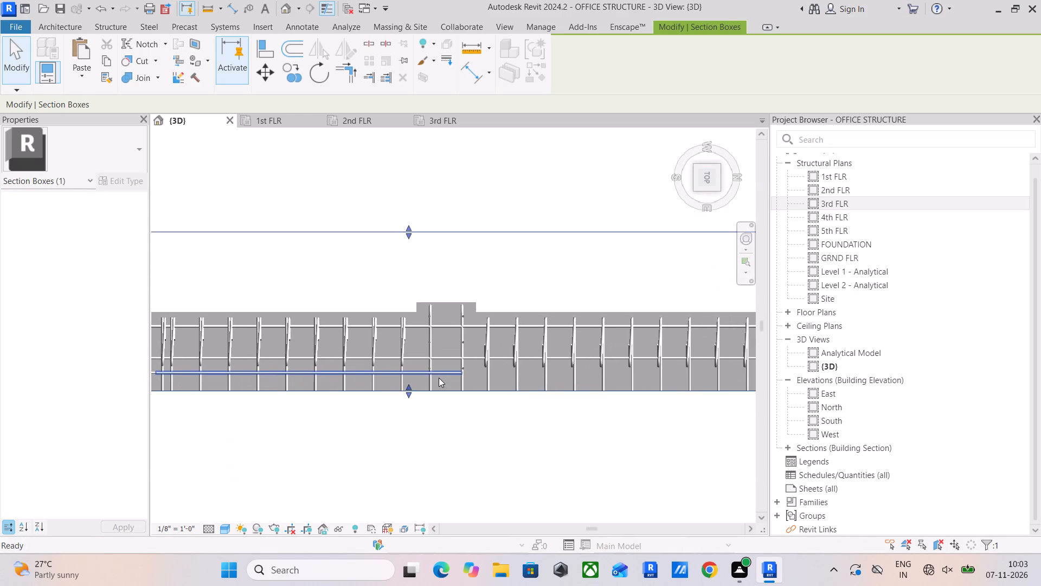
pyautogui.scroll(5, 438, 377)
pyautogui.moveTo(500, 360); pyautogui.dragTo(427, 361, button='middle')
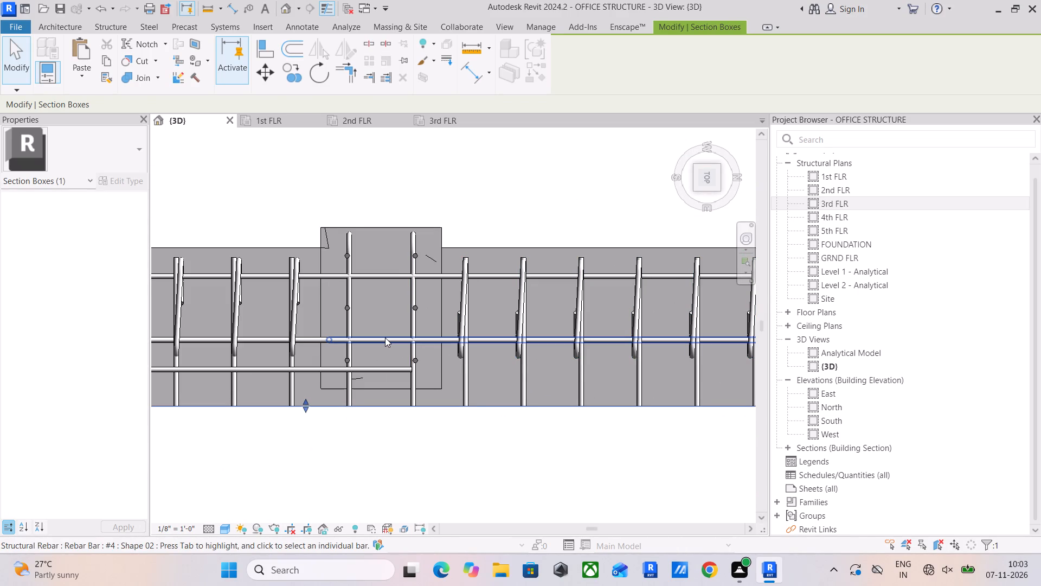
pyautogui.click(385, 337)
pyautogui.keyDown('shift'); pyautogui.moveTo(459, 352); pyautogui.dragTo(460, 315, button='middle'); pyautogui.keyUp('shift')
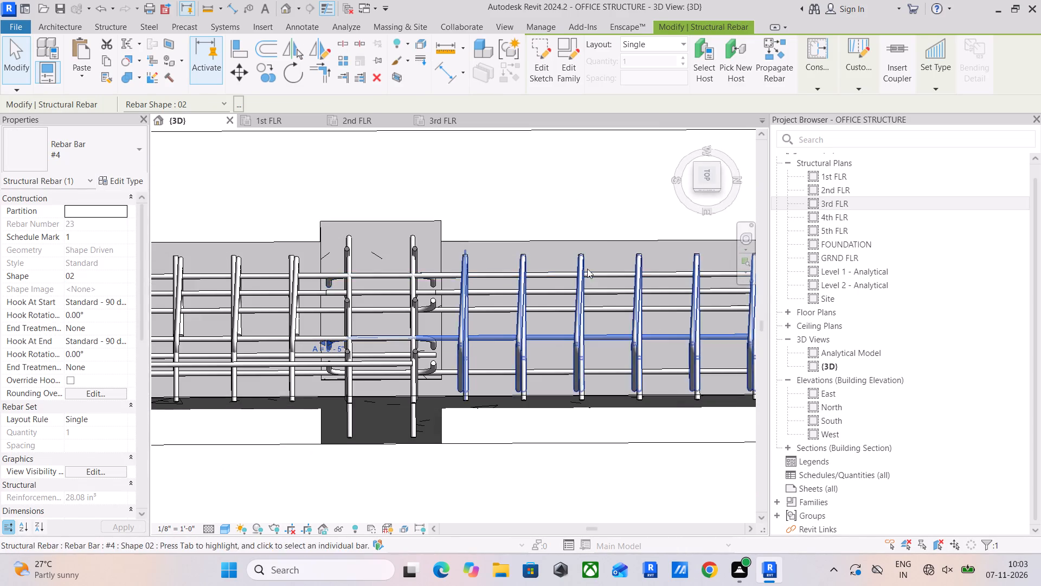
pyautogui.moveTo(715, 182); pyautogui.dragTo(715, 173)
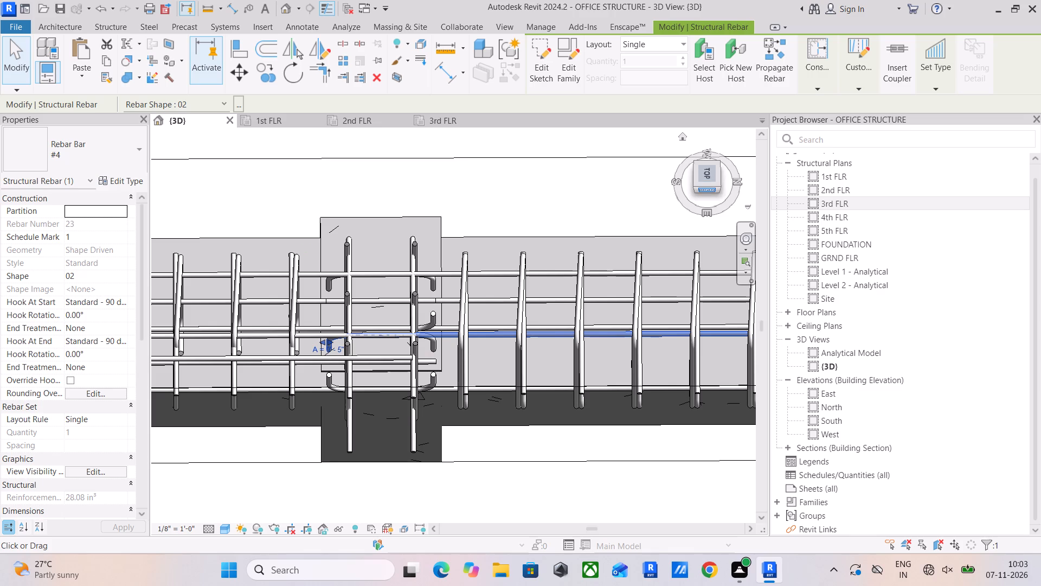
pyautogui.click(708, 190)
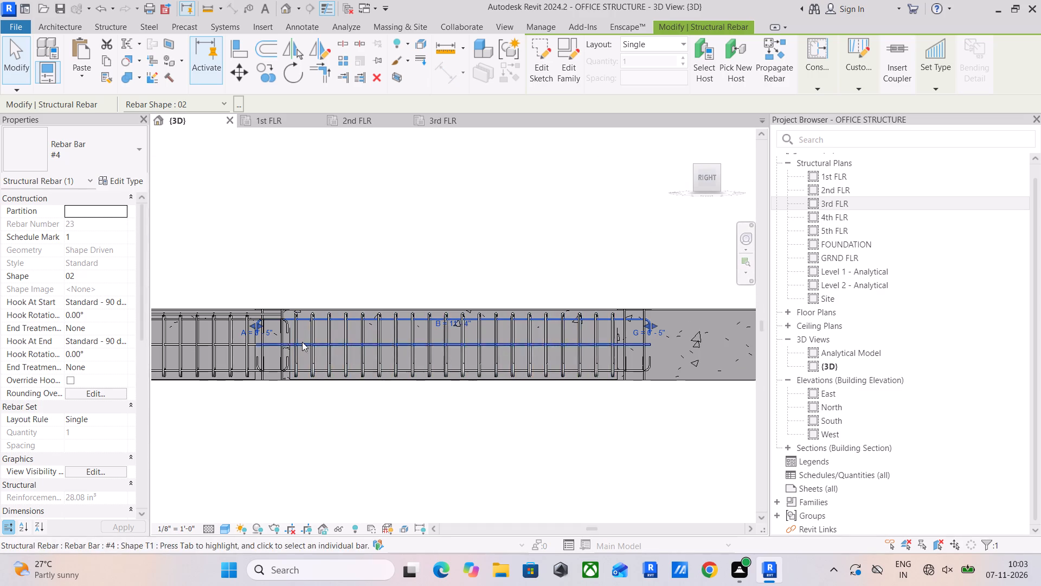
pyautogui.scroll(10, 256, 328)
# Select the straight mid-depth #4 bar, inspect the paired bars in the end-on view from the back, and clear the selection.
pyautogui.click(212, 381)
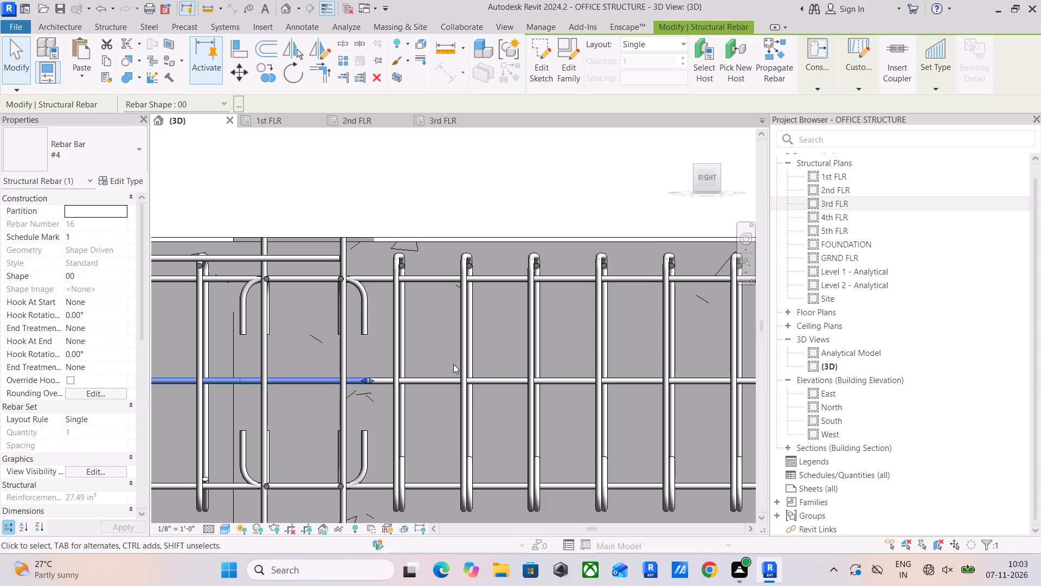
pyautogui.keyDown('shift'); pyautogui.moveTo(451, 365); pyautogui.dragTo(417, 372, button='middle'); pyautogui.keyUp('shift')
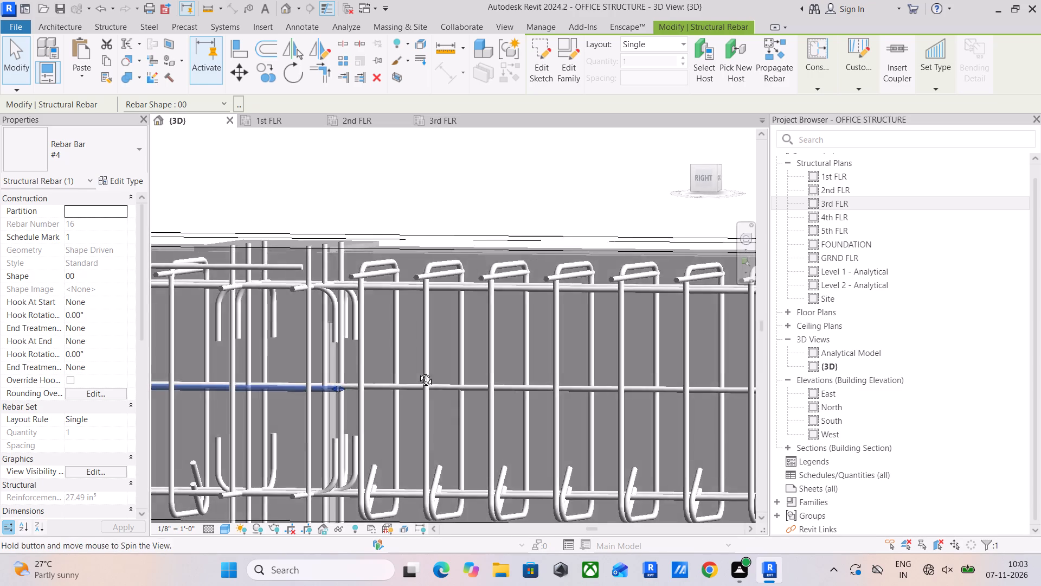
pyautogui.keyDown('shift'); pyautogui.moveTo(417, 372); pyautogui.dragTo(272, 359, button='middle'); pyautogui.keyUp('shift')
pyautogui.scroll(-4, 342, 343)
pyautogui.click(707, 181)
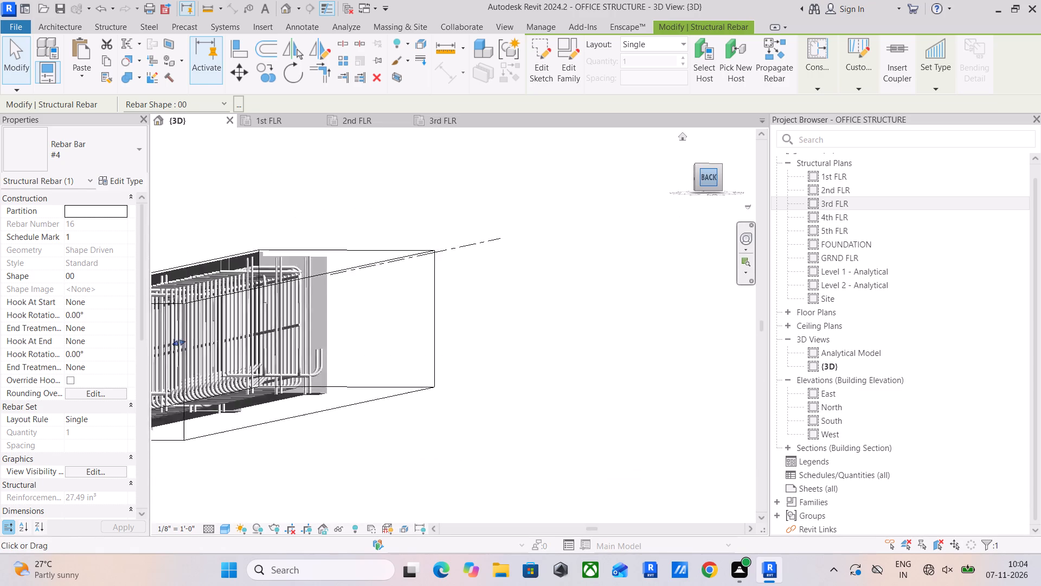
pyautogui.scroll(5, 419, 367)
pyautogui.scroll(1, 493, 326)
pyautogui.moveTo(446, 405); pyautogui.dragTo(419, 466, button='middle')
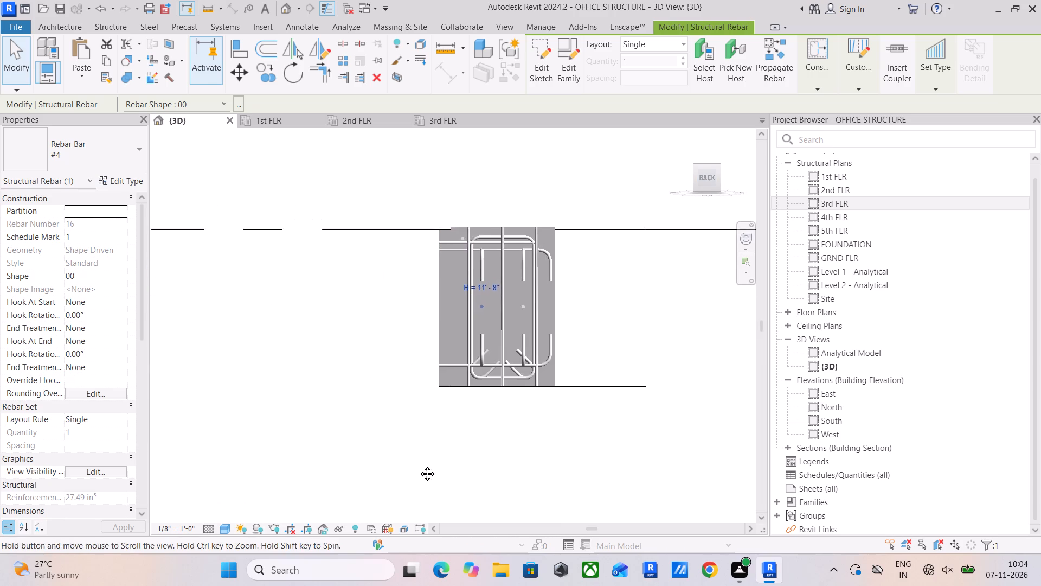
pyautogui.moveTo(419, 466); pyautogui.dragTo(414, 480, button='middle')
pyautogui.scroll(4, 479, 315)
pyautogui.scroll(4, 465, 362)
pyautogui.click(478, 353)
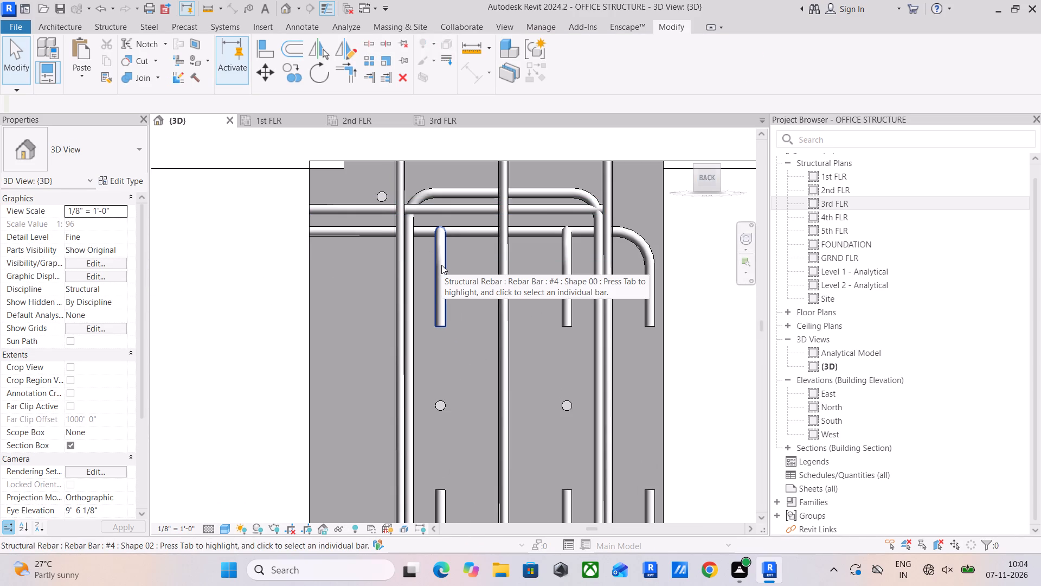
pyautogui.press('Escape')
pyautogui.press('Escape')
pyautogui.press('Escape')
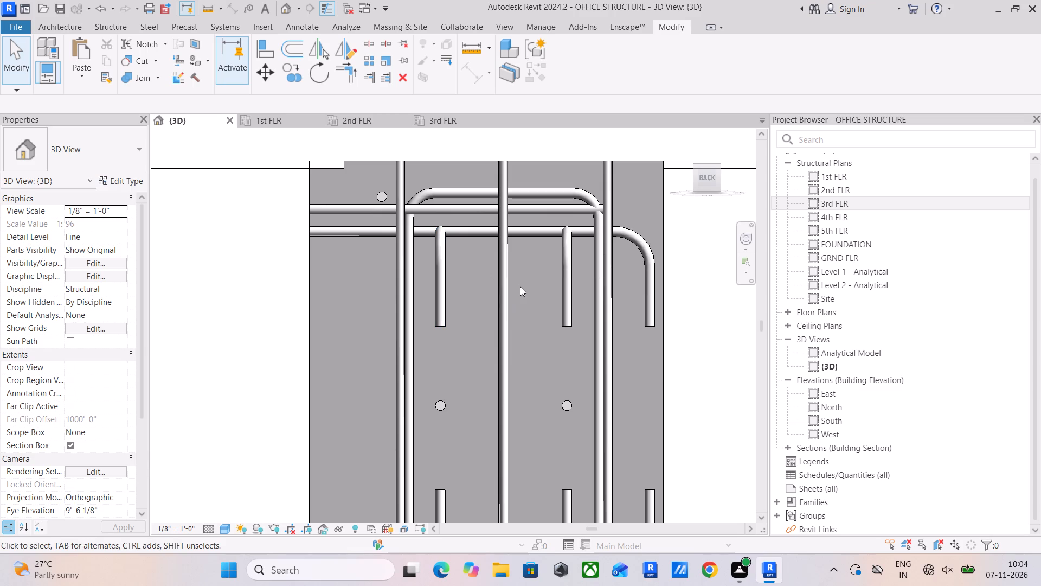
# Select the straight mid-depth #4 bar at the column and trace the beam reinforcement from above to the end column.
pyautogui.scroll(-4, 576, 250)
pyautogui.keyDown('shift'); pyautogui.moveTo(581, 253); pyautogui.dragTo(529, 314, button='middle'); pyautogui.keyUp('shift')
pyautogui.moveTo(529, 315); pyautogui.dragTo(671, 152, button='middle')
pyautogui.scroll(-4, 552, 234)
pyautogui.scroll(6, 440, 332)
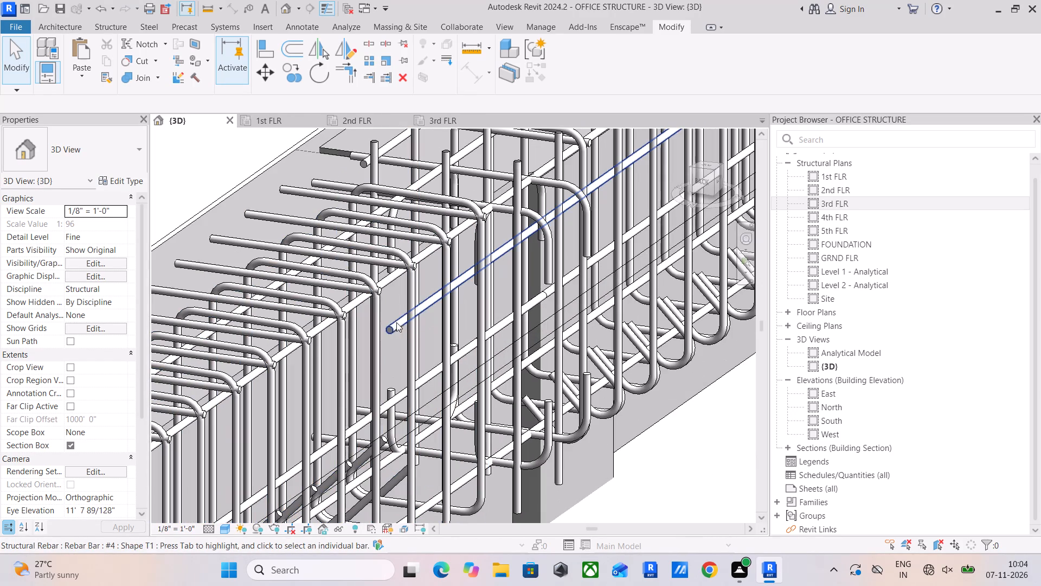
pyautogui.click(394, 321)
pyautogui.scroll(-5, 401, 339)
pyautogui.moveTo(410, 339); pyautogui.dragTo(556, 260, button='middle')
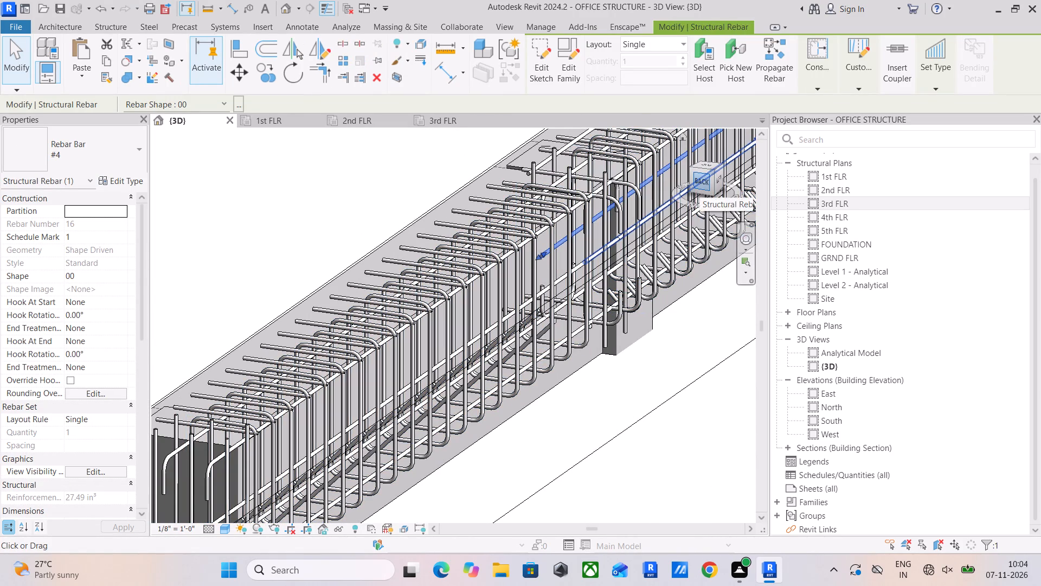
pyautogui.keyDown('shift'); pyautogui.moveTo(662, 243); pyautogui.dragTo(682, 284, button='middle'); pyautogui.keyUp('shift')
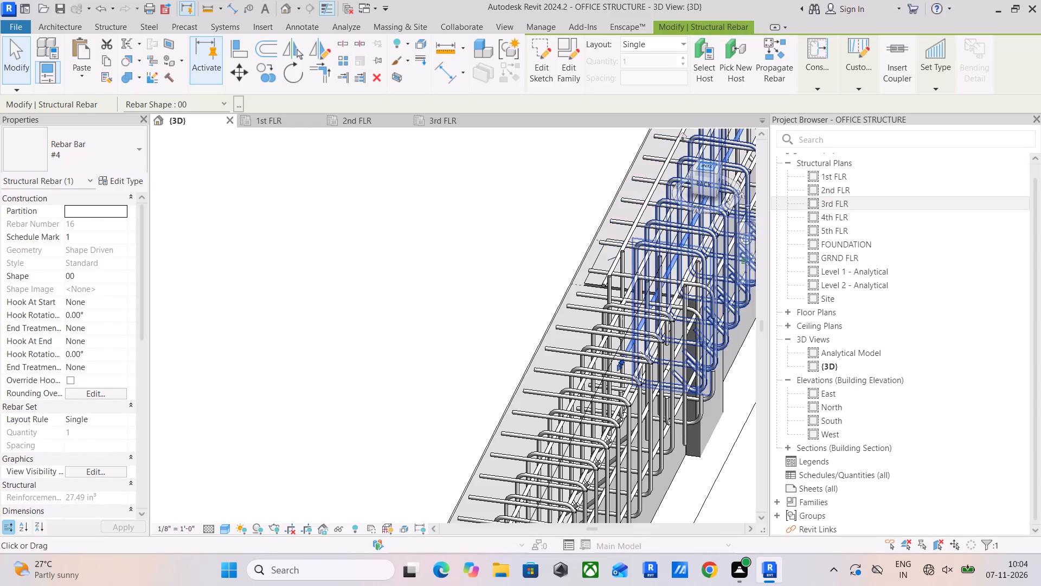
pyautogui.click(707, 165)
pyautogui.moveTo(505, 339); pyautogui.dragTo(558, 152, button='middle')
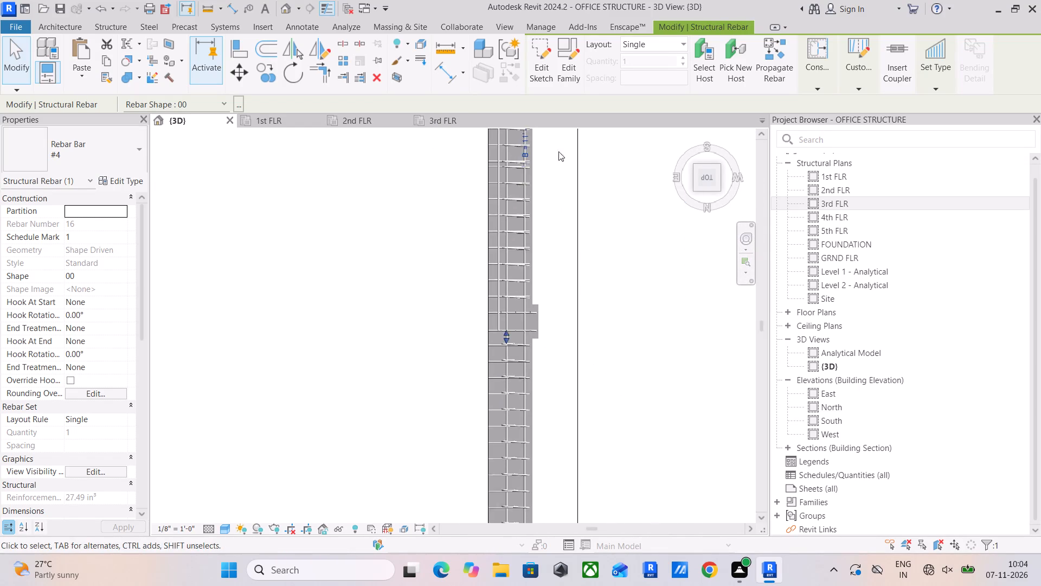
pyautogui.moveTo(543, 295); pyautogui.dragTo(570, 163, button='middle')
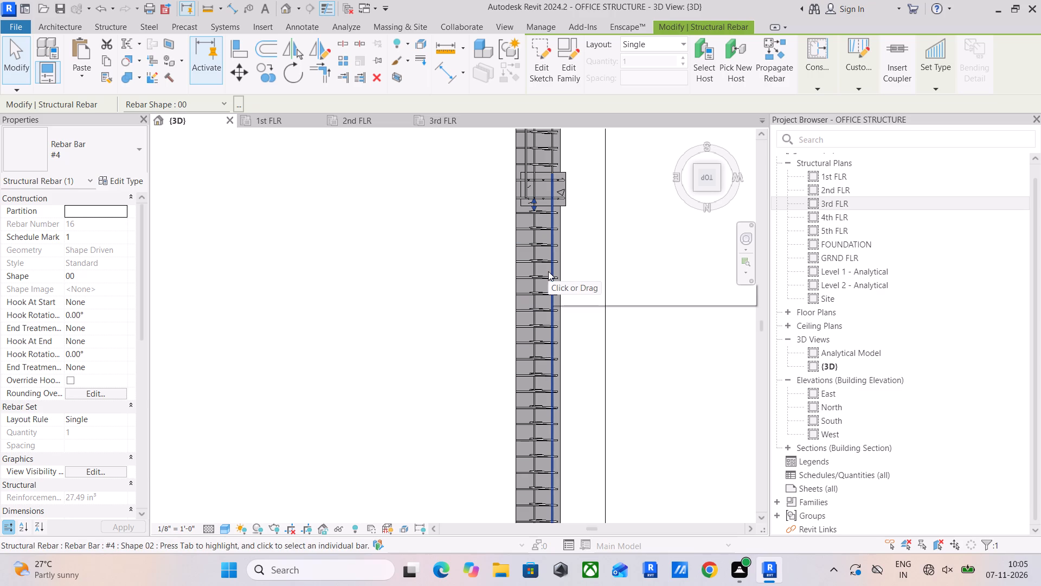
pyautogui.moveTo(548, 271); pyautogui.dragTo(562, 138, button='middle')
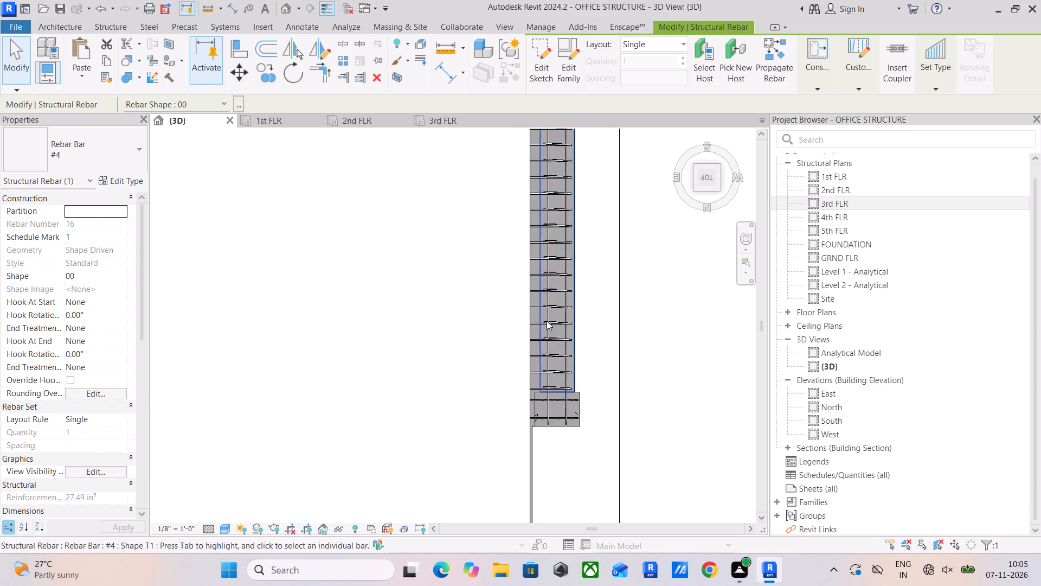
pyautogui.scroll(4, 547, 321)
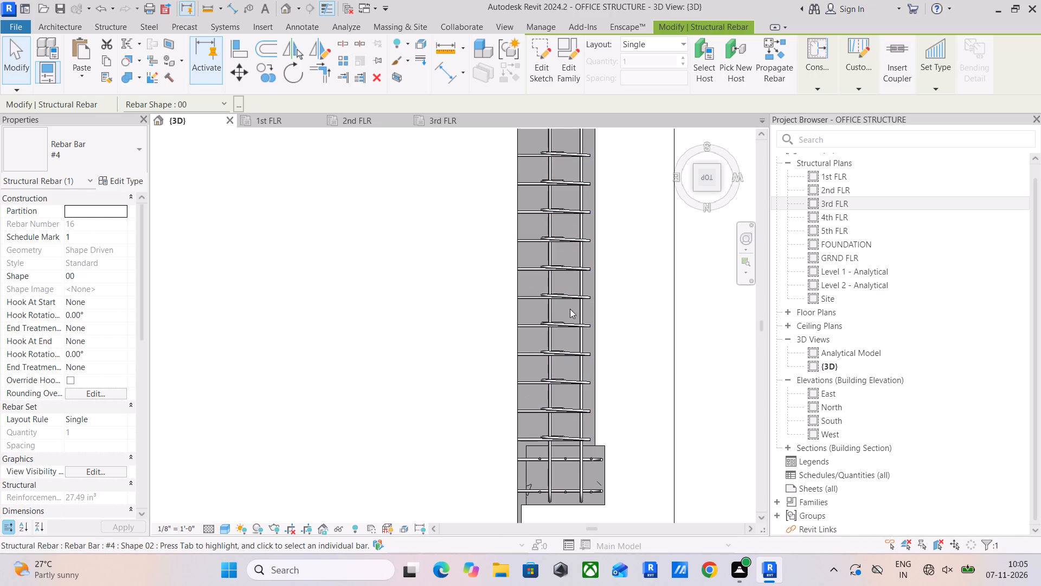
# Inspect the paired mid-depth bars end-on from the back, and follow them obliquely past the middle column into the adjacent bay.
pyautogui.keyDown('shift'); pyautogui.moveTo(628, 322); pyautogui.dragTo(624, 149, button='middle'); pyautogui.keyUp('shift')
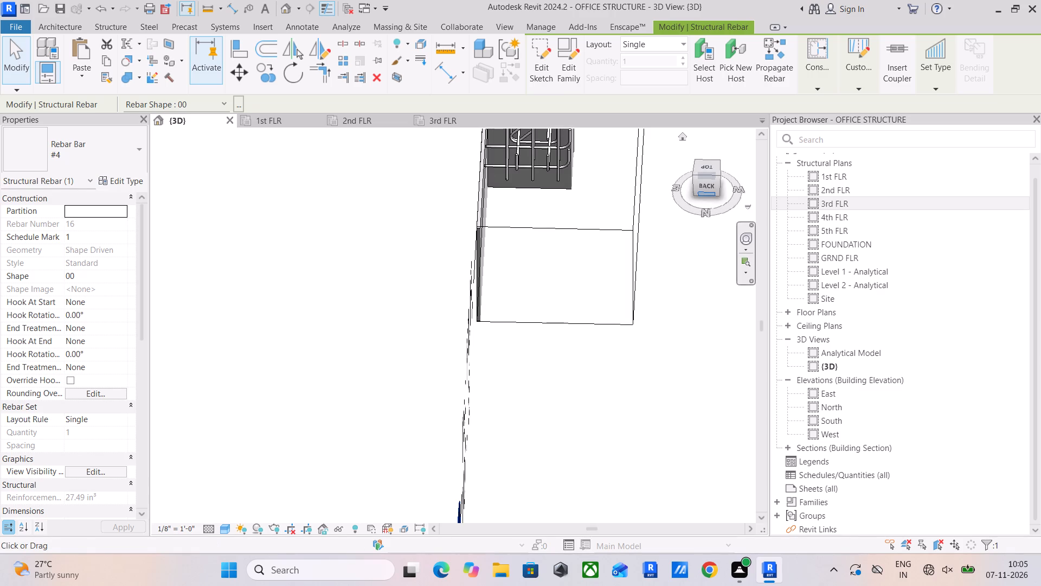
pyautogui.click(705, 186)
pyautogui.scroll(5, 504, 252)
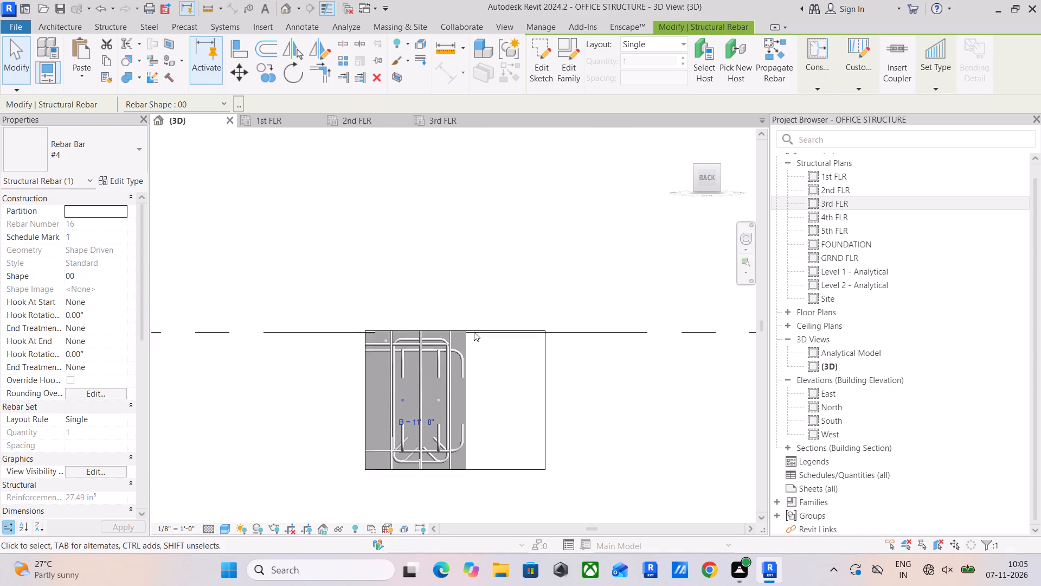
pyautogui.scroll(5, 447, 415)
pyautogui.scroll(5, 365, 383)
pyautogui.scroll(-4, 472, 385)
pyautogui.keyDown('shift'); pyautogui.moveTo(524, 381); pyautogui.dragTo(478, 380, button='middle'); pyautogui.keyUp('shift')
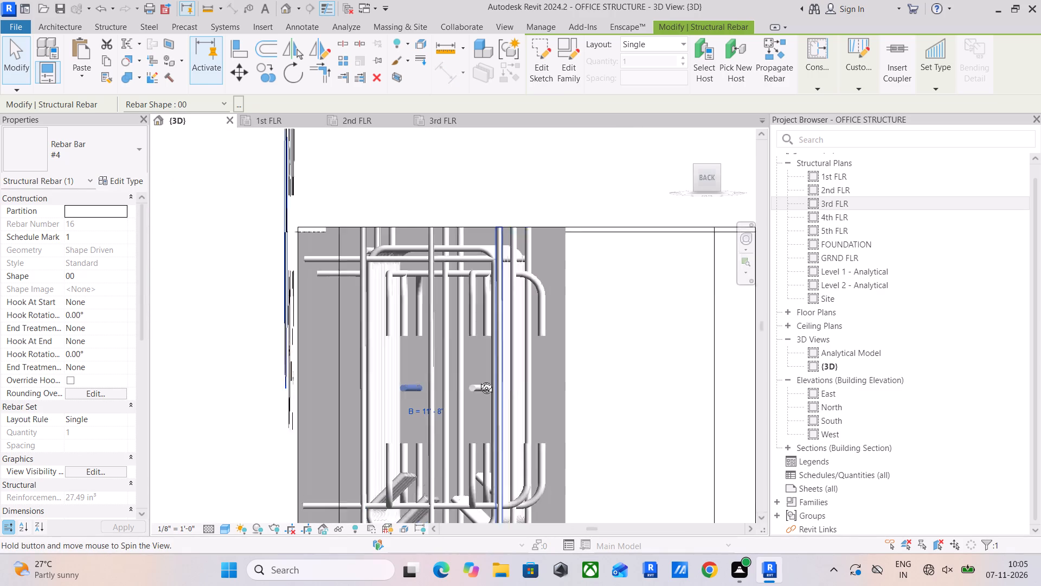
pyautogui.keyDown('shift'); pyautogui.moveTo(478, 380); pyautogui.dragTo(680, 417, button='middle'); pyautogui.keyUp('shift')
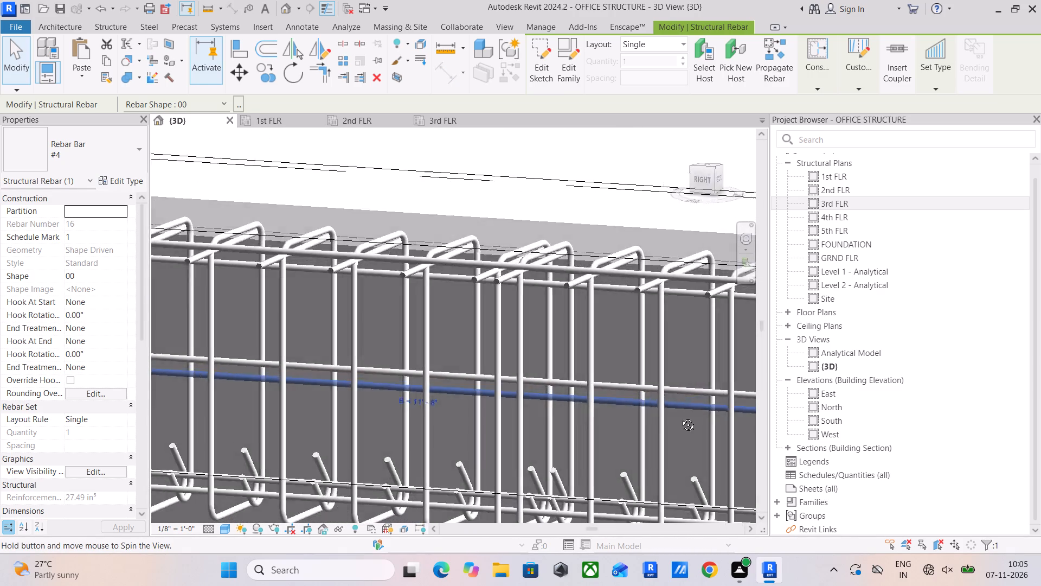
pyautogui.keyDown('shift'); pyautogui.moveTo(680, 417); pyautogui.dragTo(641, 449, button='middle'); pyautogui.keyUp('shift')
pyautogui.moveTo(631, 437); pyautogui.dragTo(299, 246, button='middle')
pyautogui.scroll(-6, 412, 273)
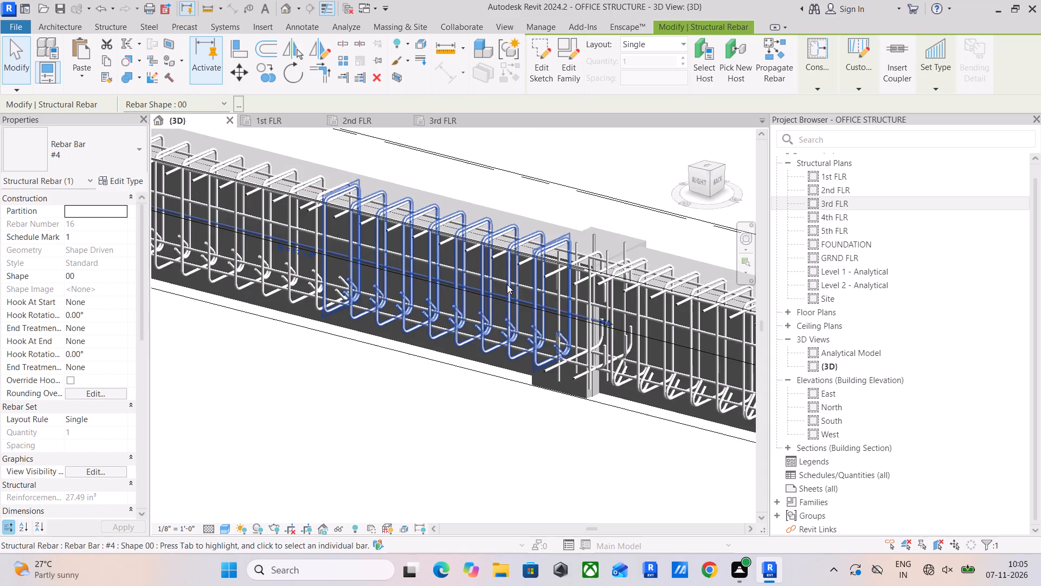
pyautogui.moveTo(507, 284); pyautogui.dragTo(370, 247, button='middle')
pyautogui.moveTo(506, 309); pyautogui.dragTo(441, 309, button='middle')
pyautogui.scroll(2, 398, 279)
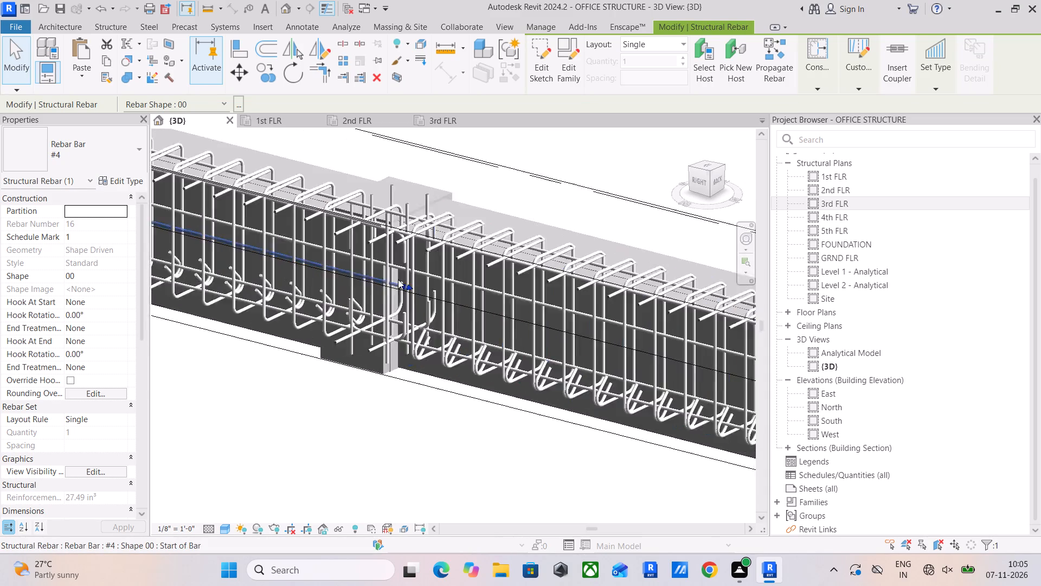
pyautogui.scroll(3, 398, 279)
pyautogui.moveTo(445, 291); pyautogui.dragTo(272, 172, button='middle')
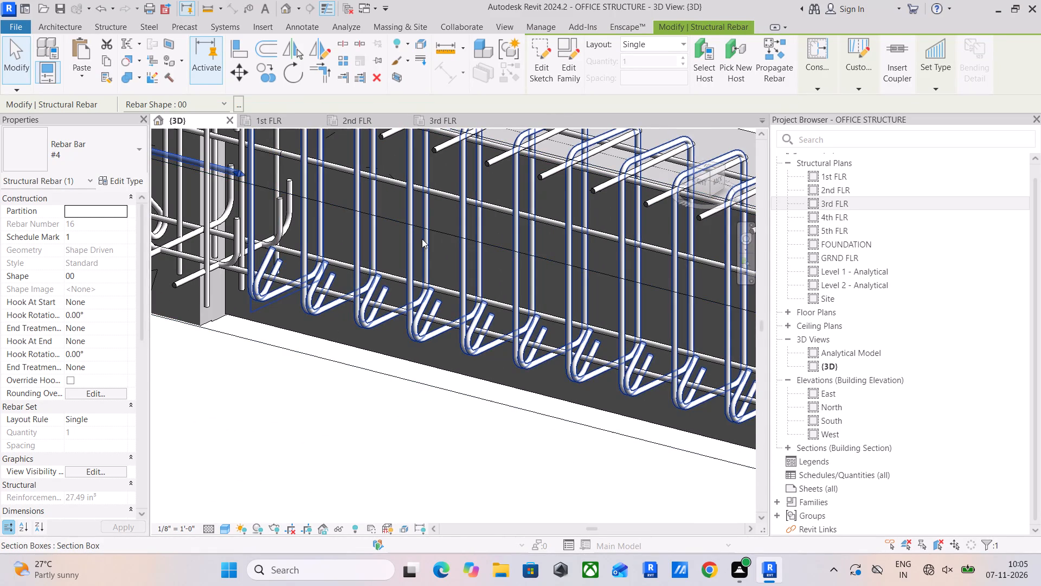
pyautogui.scroll(-7, 424, 233)
pyautogui.moveTo(453, 239); pyautogui.dragTo(412, 261, button='middle')
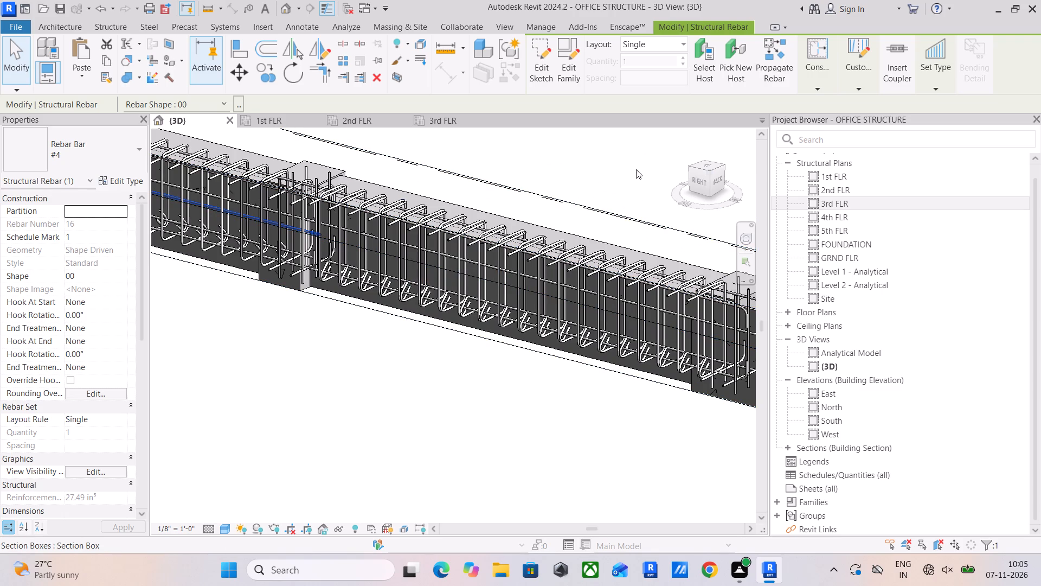
pyautogui.click(704, 177)
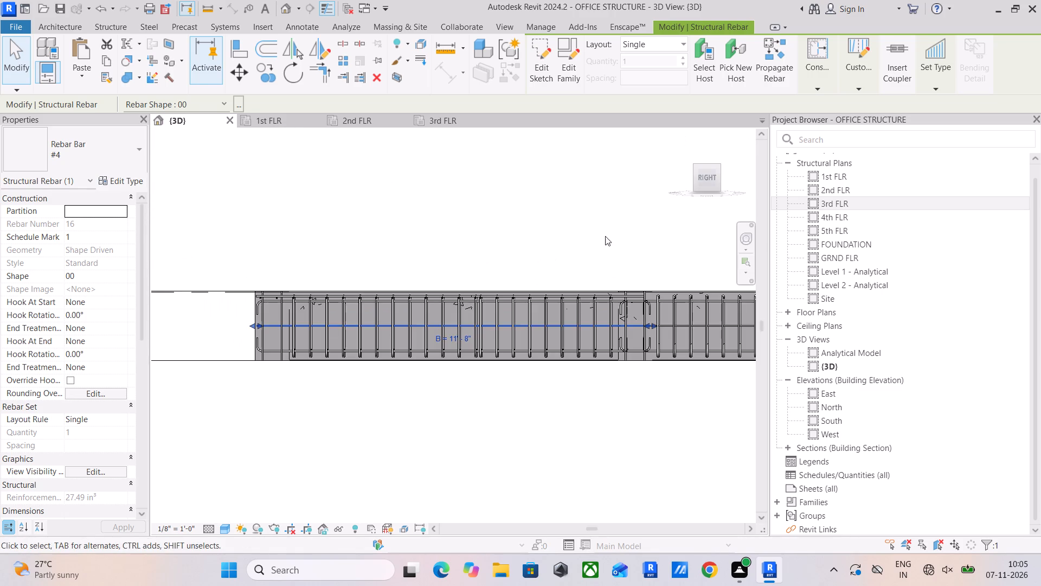
# Copy the straight mid-depth #4 bar into the adjacent bay, placing its end level with the existing bar's end at the end column.
pyautogui.moveTo(599, 237); pyautogui.dragTo(371, 193, button='middle')
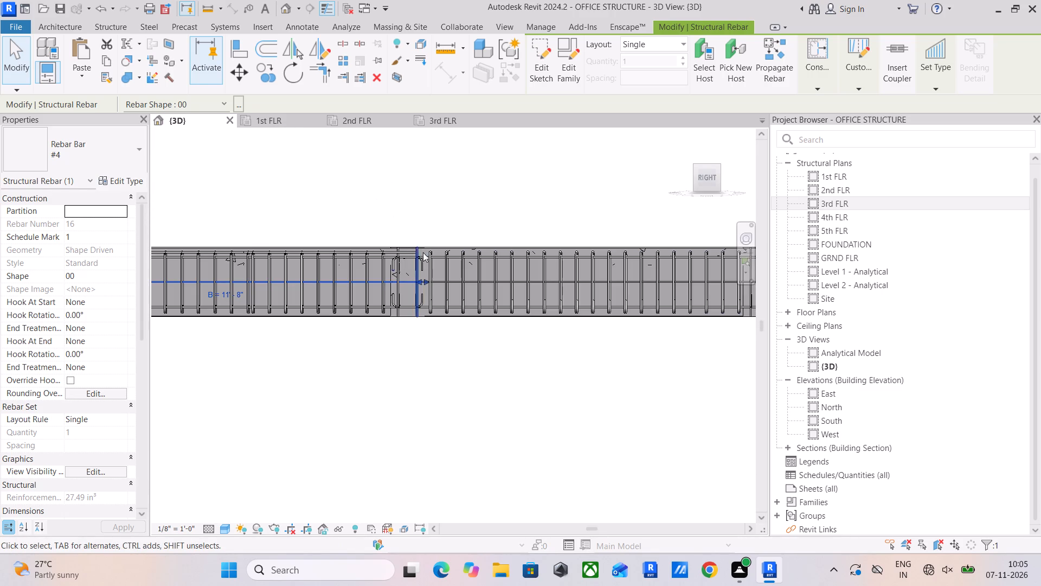
pyautogui.scroll(11, 423, 278)
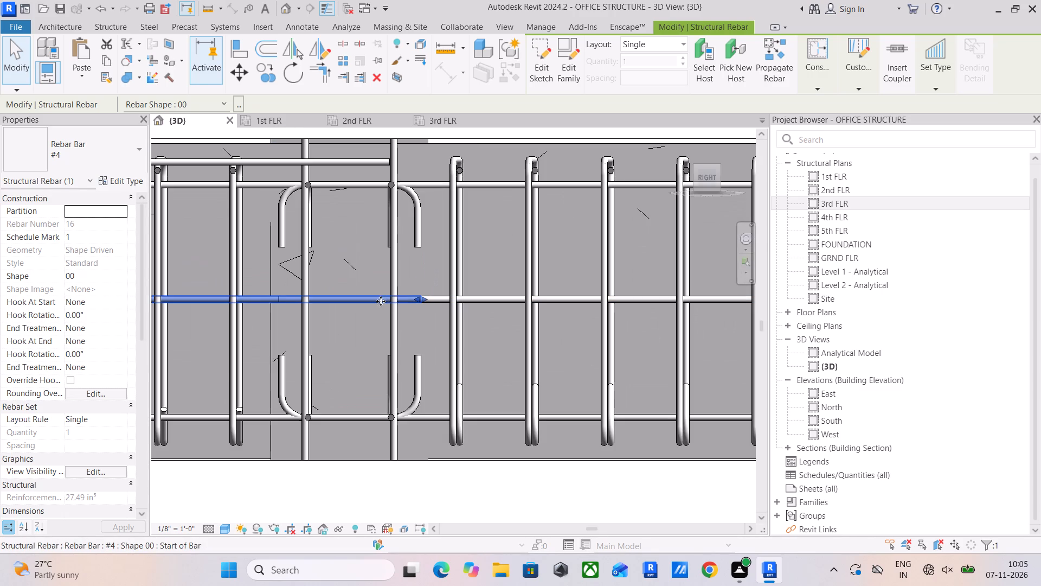
pyautogui.click(269, 72)
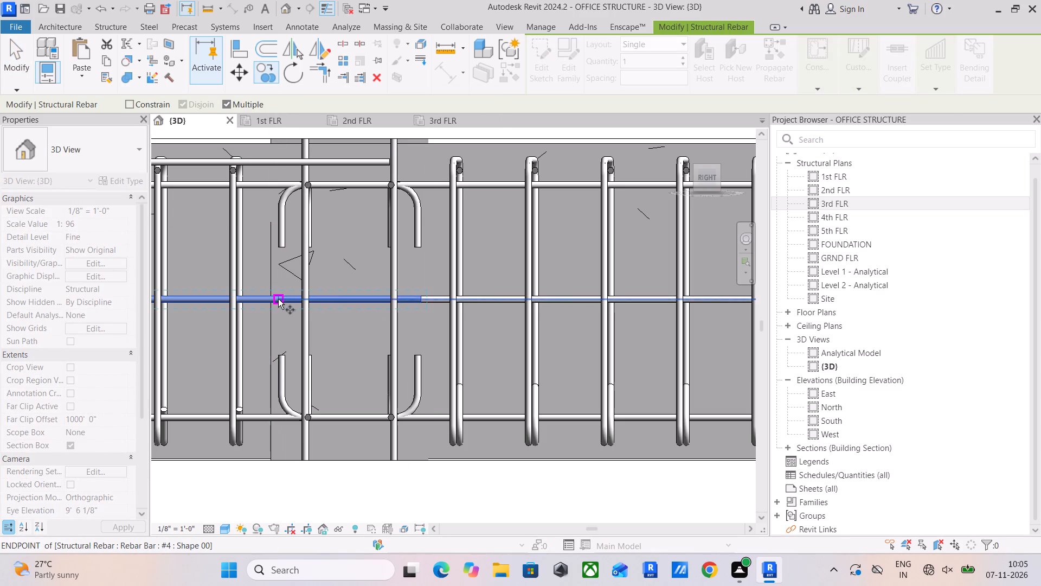
pyautogui.click(420, 299)
pyautogui.scroll(-4, 523, 294)
pyautogui.moveTo(548, 292); pyautogui.dragTo(190, 291, button='middle')
pyautogui.moveTo(478, 307); pyautogui.dragTo(175, 295, button='middle')
pyautogui.moveTo(504, 295); pyautogui.dragTo(241, 295, button='middle')
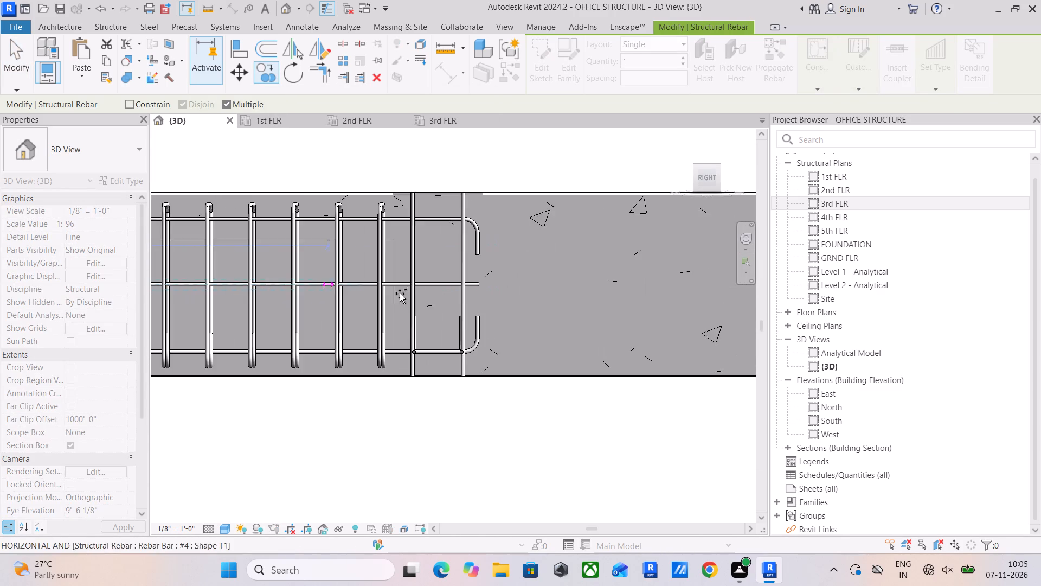
pyautogui.scroll(8, 468, 279)
pyautogui.click(499, 292)
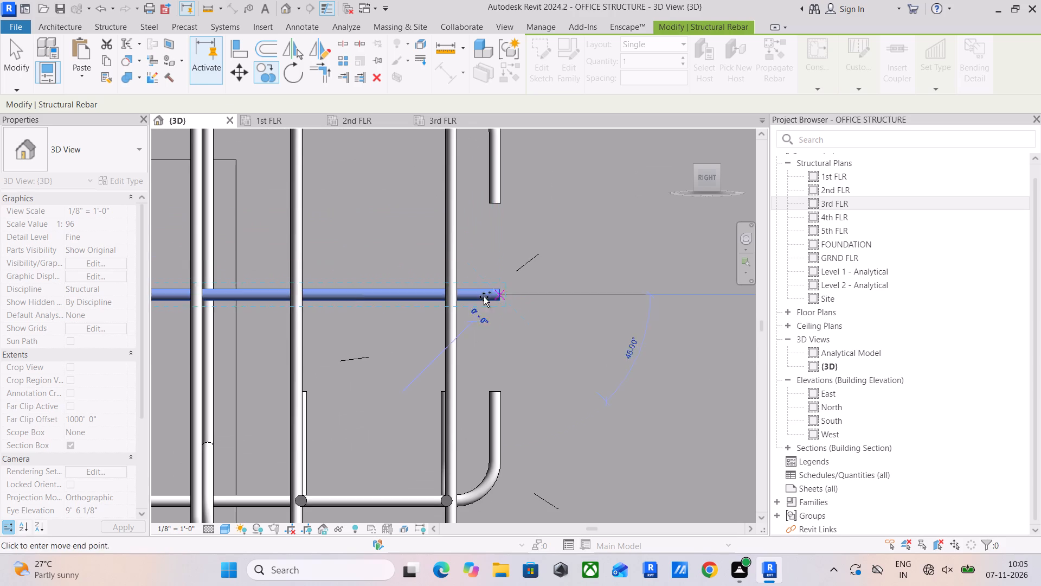
# Finish the copy, inspect the mid-depth bars where they overlap at the middle column, and clear the selection.
pyautogui.scroll(-9, 335, 300)
pyautogui.keyDown('shift'); pyautogui.moveTo(453, 309); pyautogui.dragTo(396, 364, button='middle'); pyautogui.keyUp('shift')
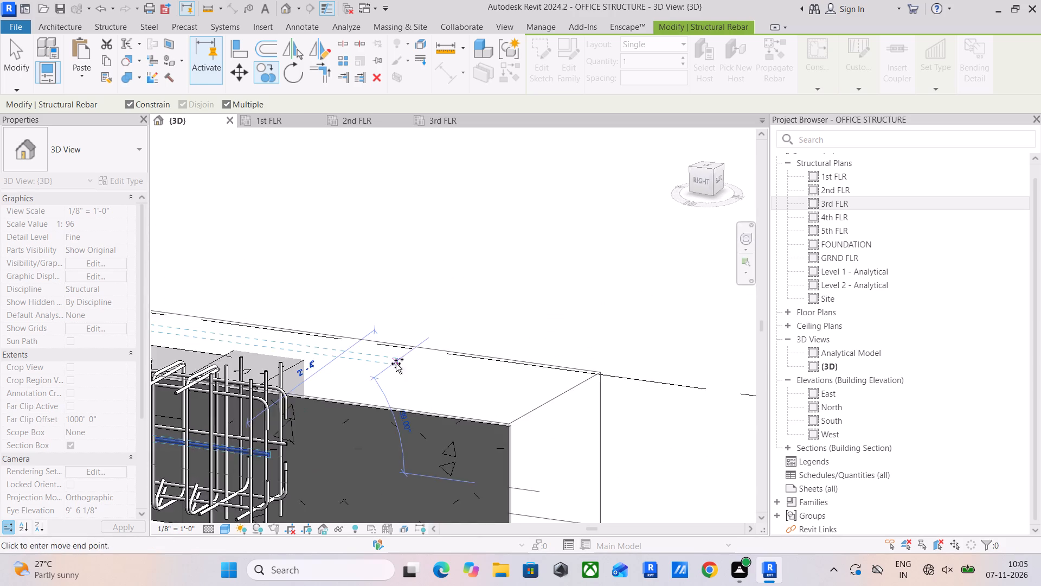
pyautogui.moveTo(395, 364); pyautogui.dragTo(619, 222, button='middle')
pyautogui.scroll(-4, 341, 326)
pyautogui.moveTo(333, 326); pyautogui.dragTo(750, 358, button='middle')
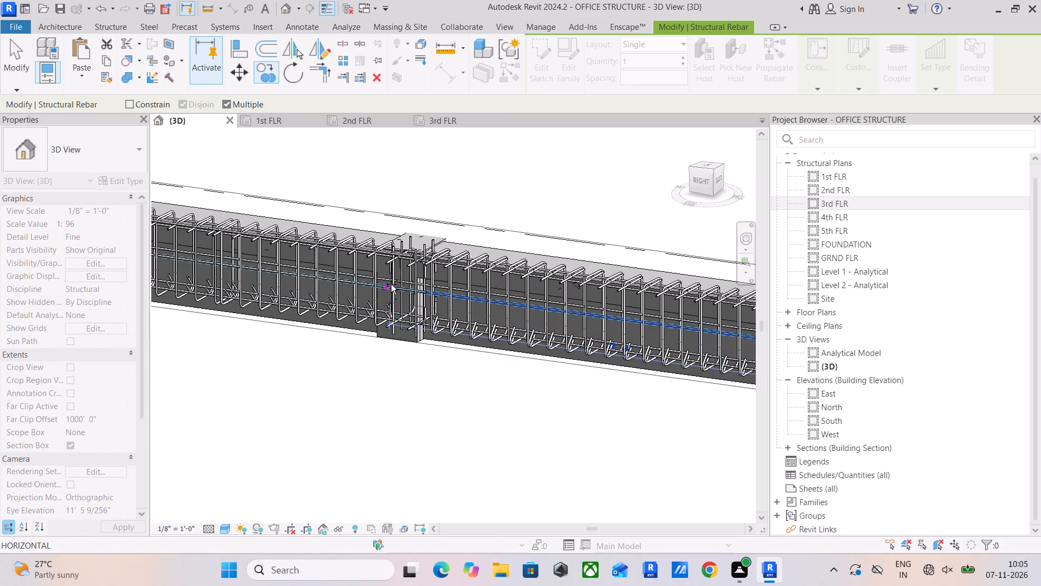
pyautogui.keyDown('shift'); pyautogui.moveTo(391, 284); pyautogui.dragTo(435, 270, button='middle'); pyautogui.keyUp('shift')
pyautogui.scroll(5, 427, 252)
pyautogui.scroll(5, 478, 272)
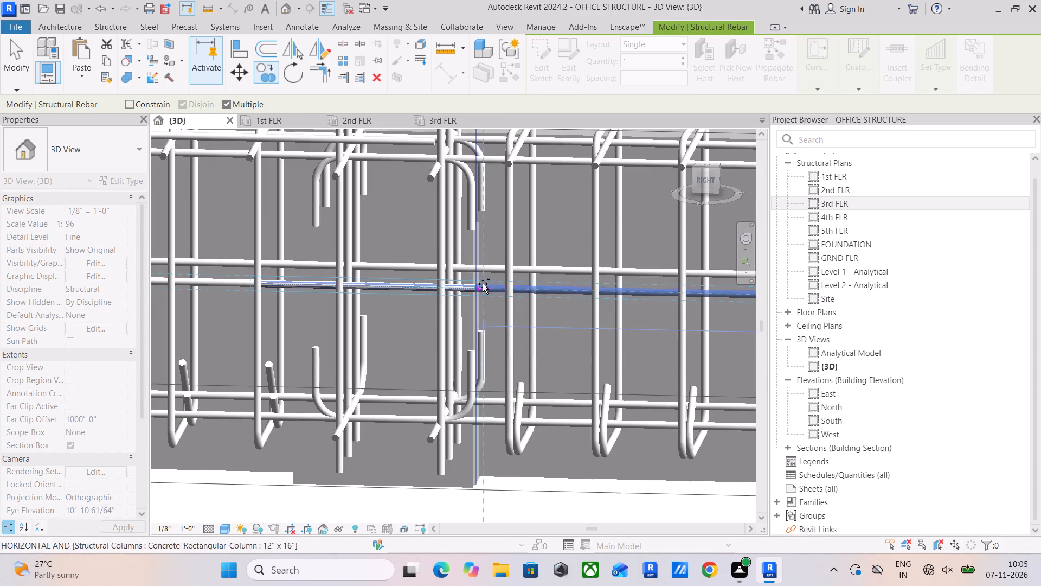
pyautogui.press('Escape')
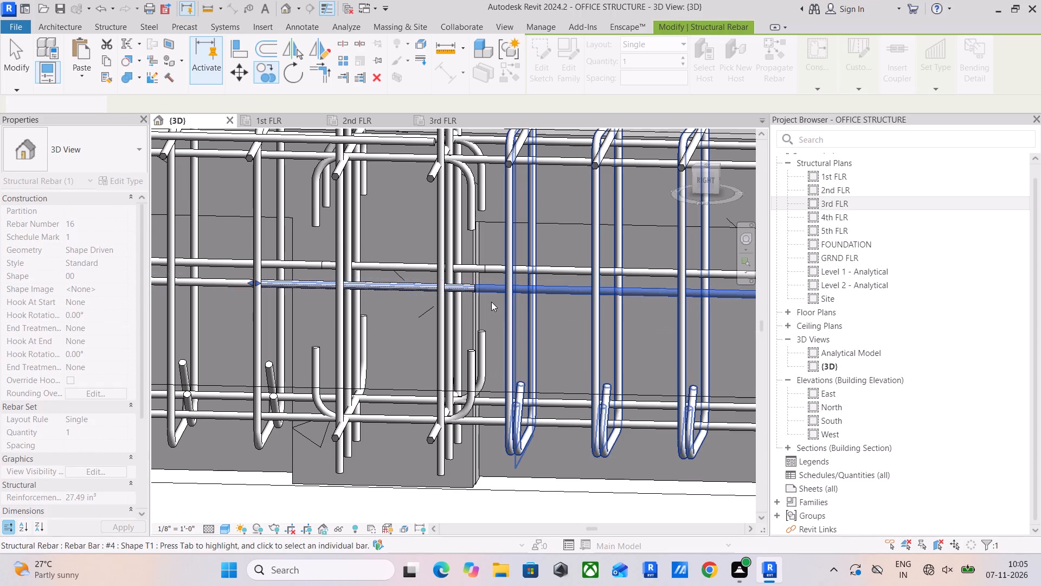
pyautogui.click(384, 270)
pyautogui.press('Escape')
# Follow the beam reinforcement obliquely past the middle column to the far end of the section box.
pyautogui.scroll(-4, 609, 243)
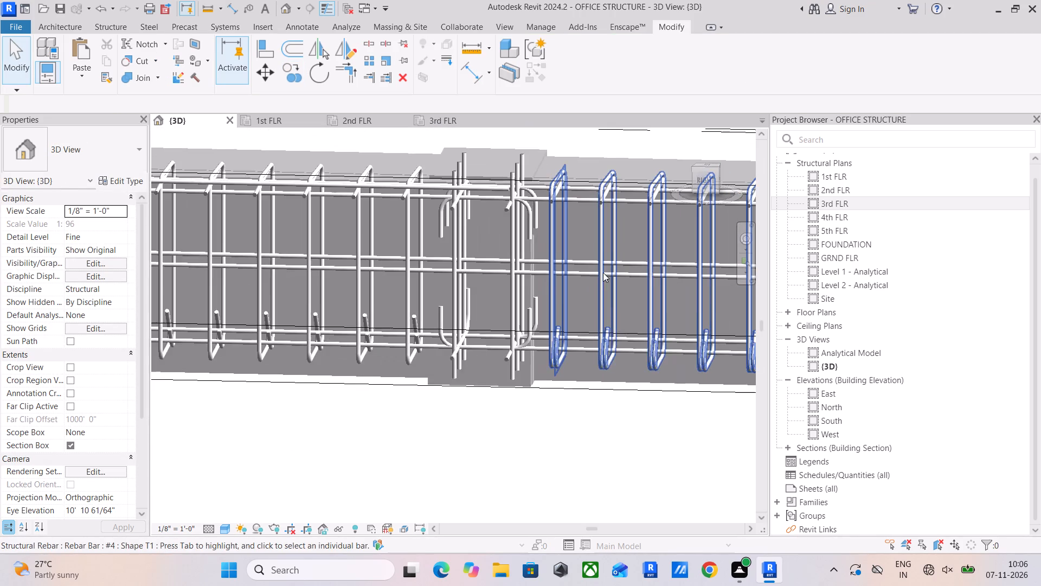
pyautogui.moveTo(600, 282); pyautogui.dragTo(507, 308, button='middle')
pyautogui.scroll(-4, 510, 304)
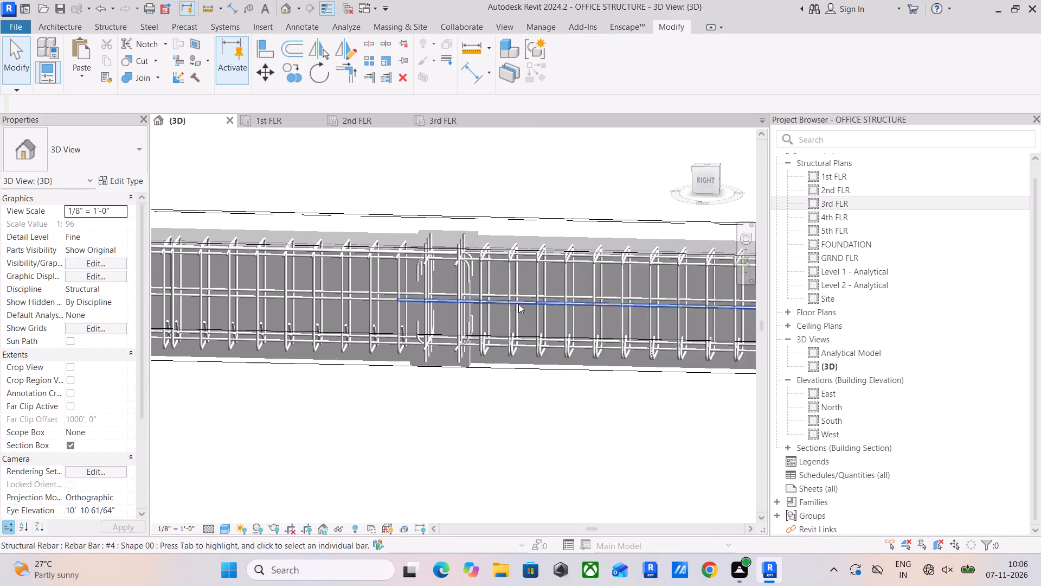
pyautogui.scroll(-3, 558, 307)
pyautogui.moveTo(567, 307); pyautogui.dragTo(381, 324, button='middle')
pyautogui.scroll(-3, 415, 319)
pyautogui.keyDown('shift'); pyautogui.moveTo(466, 322); pyautogui.dragTo(374, 355, button='middle'); pyautogui.keyUp('shift')
pyautogui.moveTo(373, 355); pyautogui.dragTo(504, 330, button='middle')
pyautogui.keyDown('shift'); pyautogui.moveTo(513, 326); pyautogui.dragTo(611, 333, button='middle'); pyautogui.keyUp('shift')
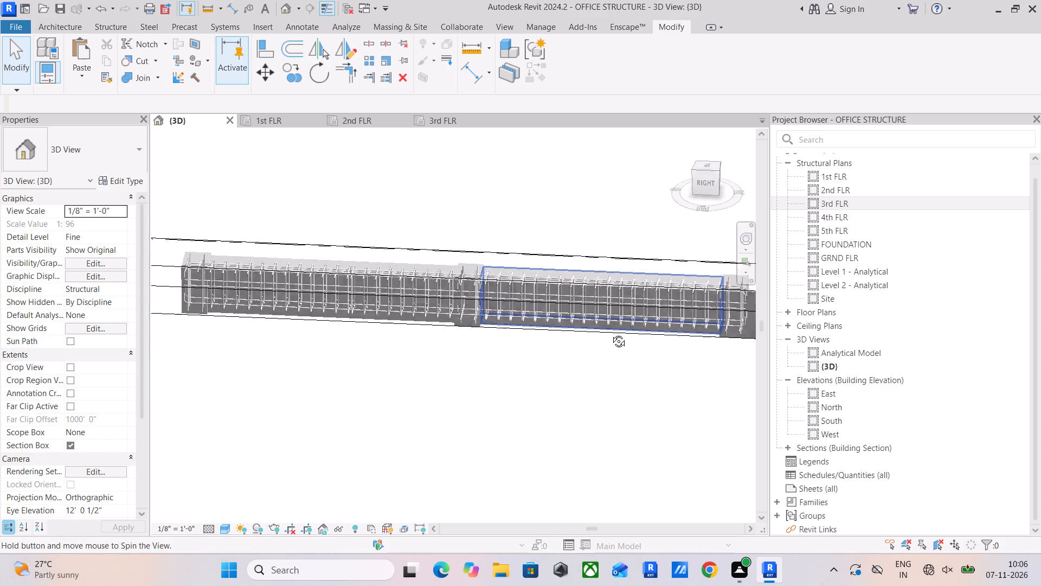
pyautogui.keyDown('shift'); pyautogui.moveTo(611, 333); pyautogui.dragTo(613, 333, button='middle'); pyautogui.keyUp('shift')
pyautogui.scroll(-4, 523, 329)
pyautogui.moveTo(531, 328); pyautogui.dragTo(349, 328, button='middle')
pyautogui.keyDown('shift'); pyautogui.moveTo(477, 310); pyautogui.dragTo(480, 295, button='middle'); pyautogui.keyUp('shift')
pyautogui.keyDown('shift'); pyautogui.scroll(1, 477, 310); pyautogui.keyUp('shift')
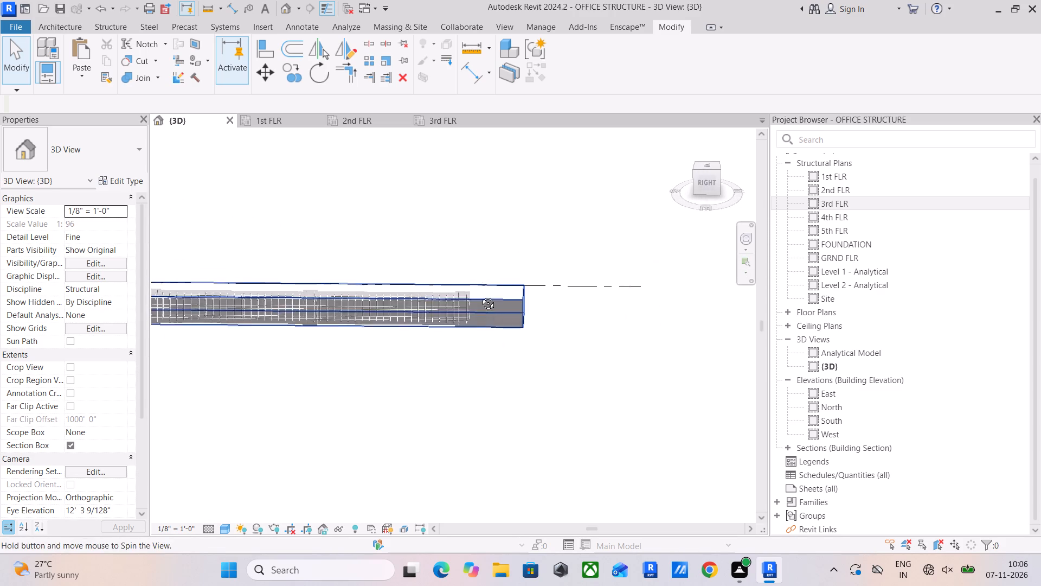
pyautogui.keyDown('shift'); pyautogui.moveTo(480, 295); pyautogui.dragTo(480, 290, button='middle'); pyautogui.keyUp('shift')
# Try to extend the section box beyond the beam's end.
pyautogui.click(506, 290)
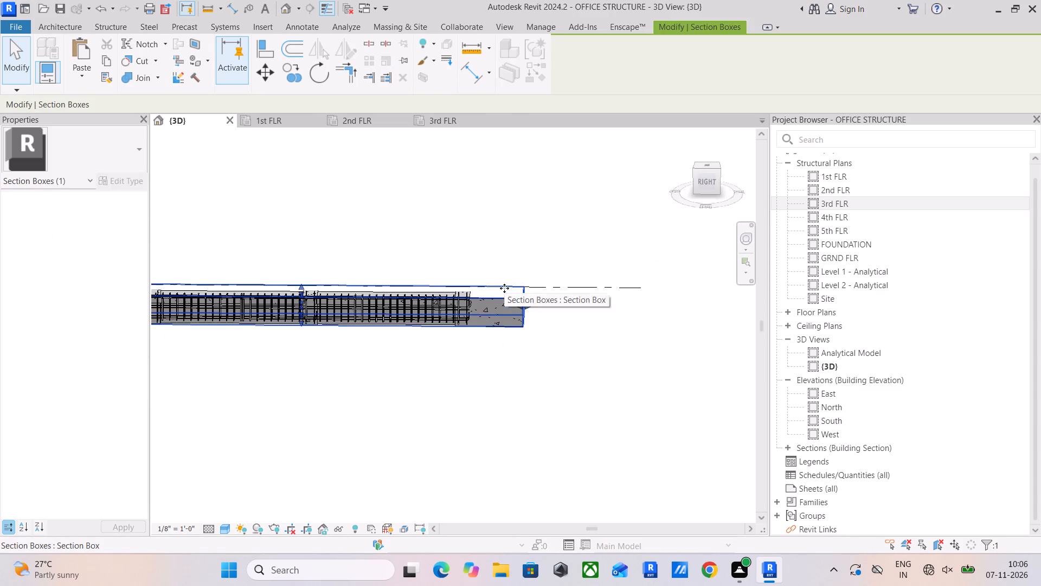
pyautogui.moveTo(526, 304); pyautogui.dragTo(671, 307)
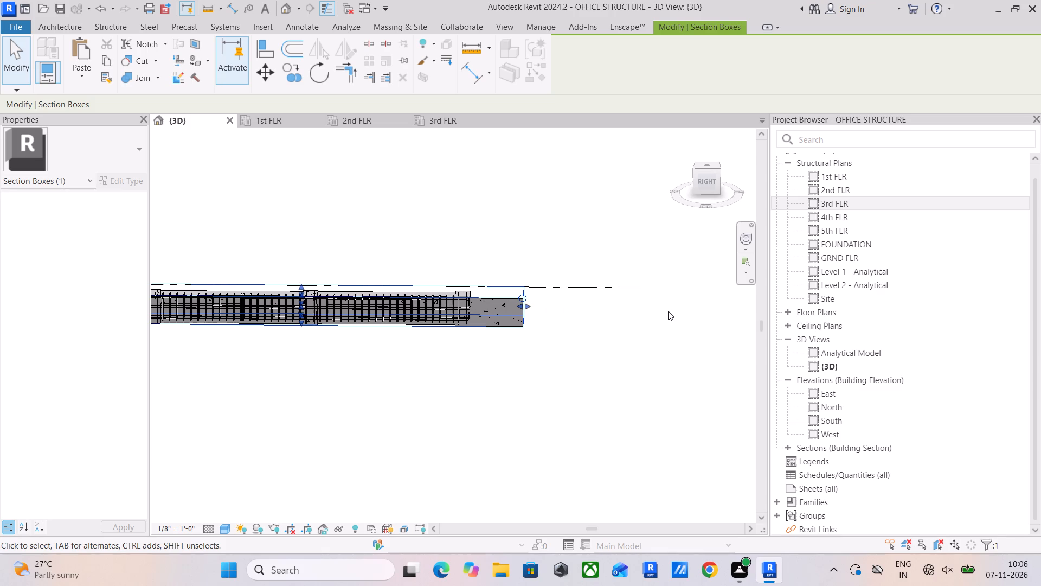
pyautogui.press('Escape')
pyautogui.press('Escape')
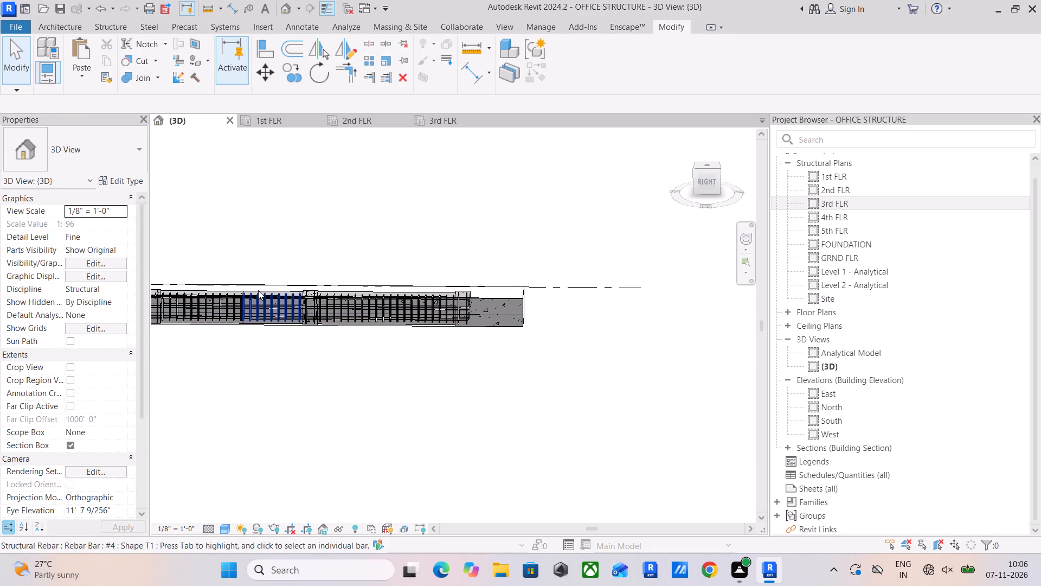
# Extend the section box lengthwise from the left side view to take in the adjoining bays at 1st FLR past the last column.
pyautogui.click(493, 312)
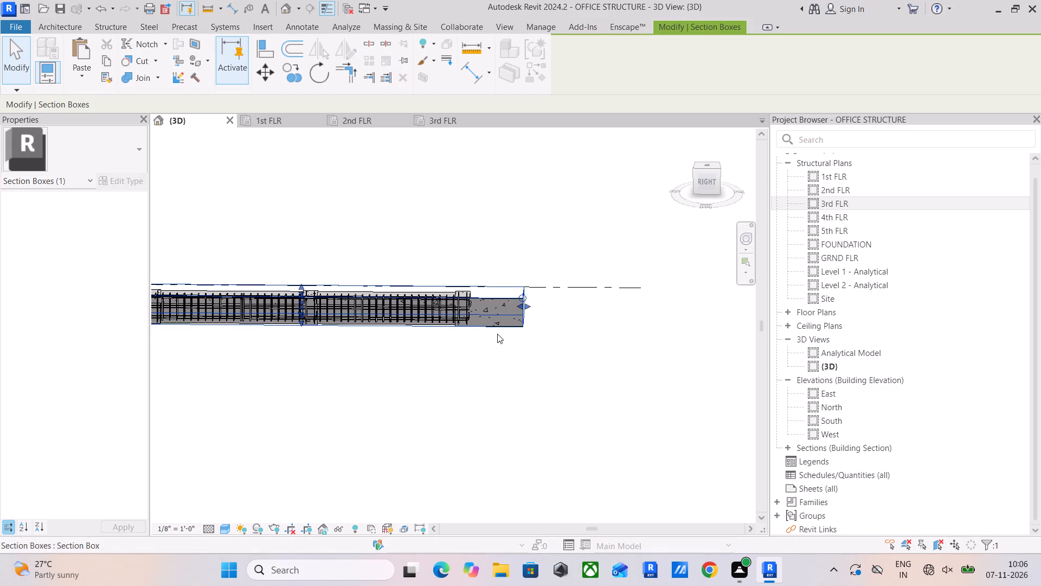
pyautogui.keyDown('shift'); pyautogui.moveTo(478, 332); pyautogui.dragTo(184, 337, button='middle'); pyautogui.keyUp('shift')
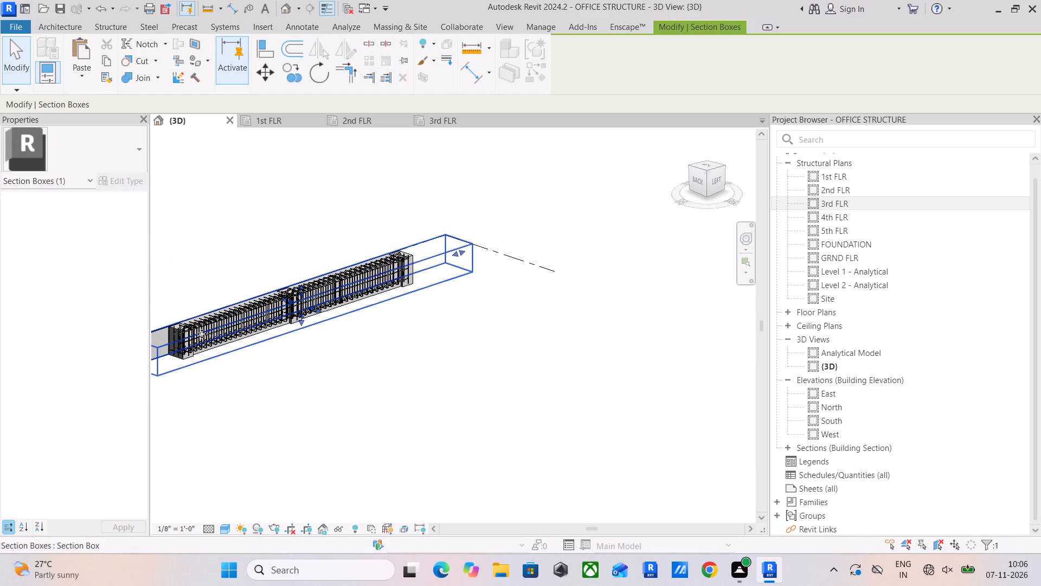
pyautogui.moveTo(211, 333); pyautogui.dragTo(477, 298, button='middle')
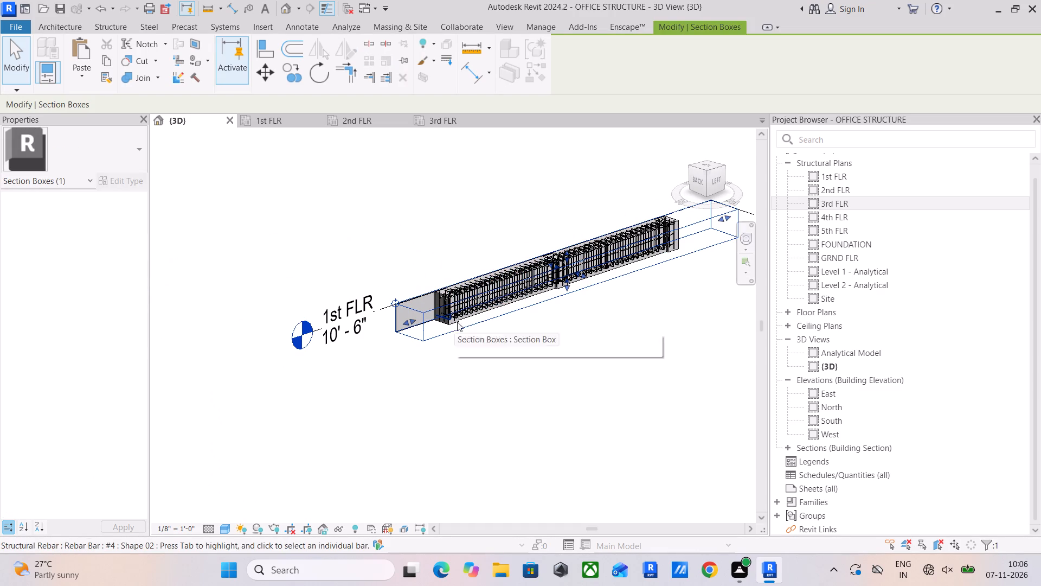
pyautogui.keyDown('shift'); pyautogui.moveTo(458, 321); pyautogui.dragTo(359, 301, button='middle'); pyautogui.keyUp('shift')
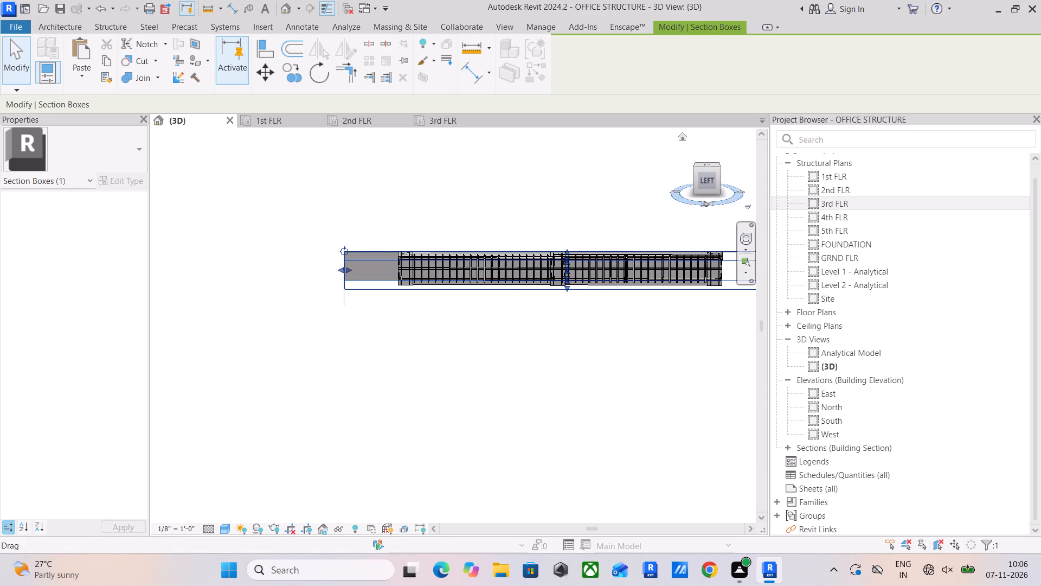
pyautogui.click(708, 182)
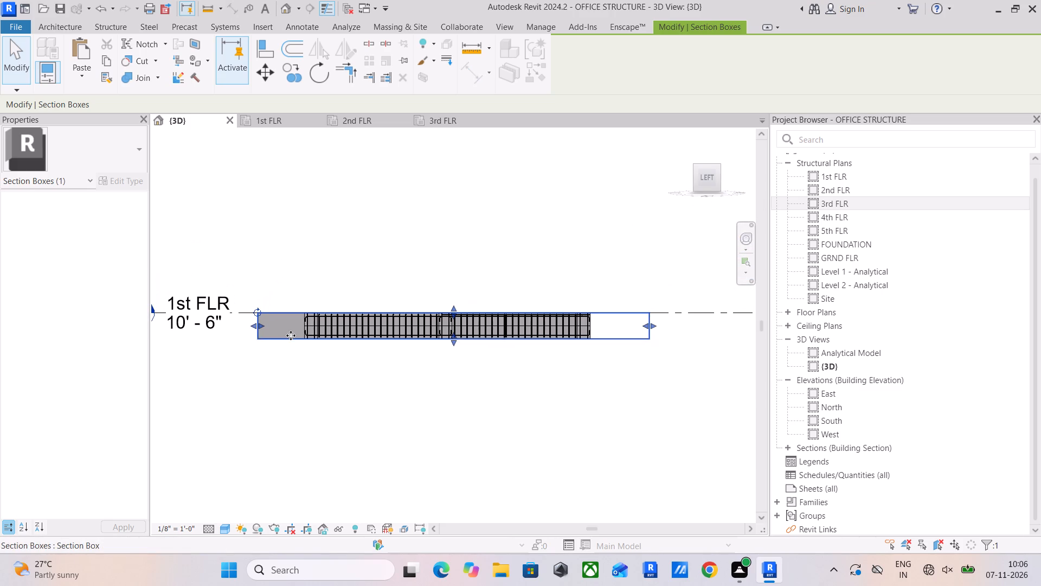
pyautogui.moveTo(252, 328); pyautogui.dragTo(177, 329)
pyautogui.moveTo(216, 347); pyautogui.dragTo(342, 347, button='middle')
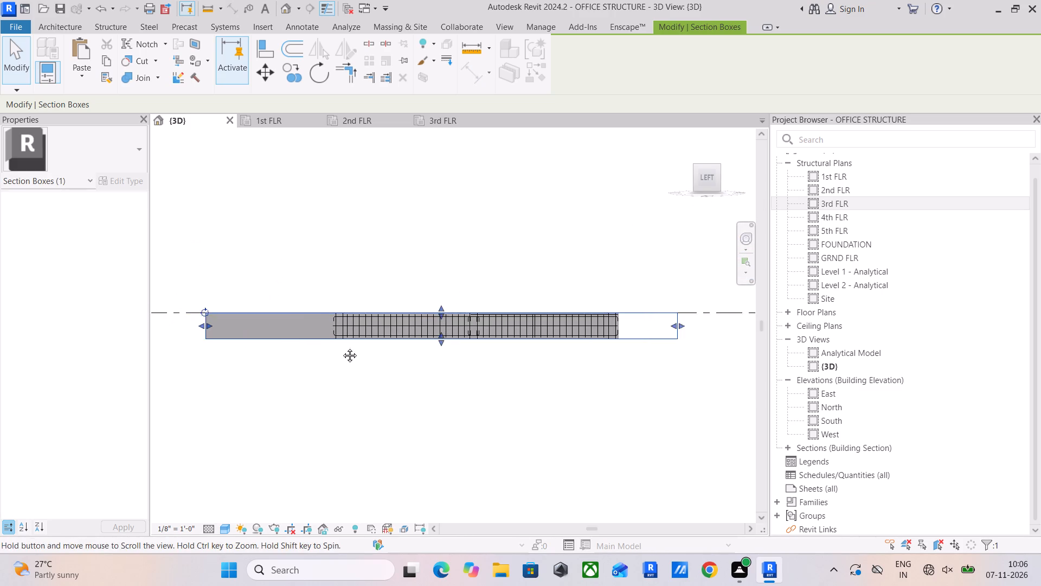
pyautogui.moveTo(342, 347); pyautogui.dragTo(471, 347, button='middle')
pyautogui.moveTo(424, 326); pyautogui.dragTo(248, 328)
pyautogui.scroll(-5, 255, 331)
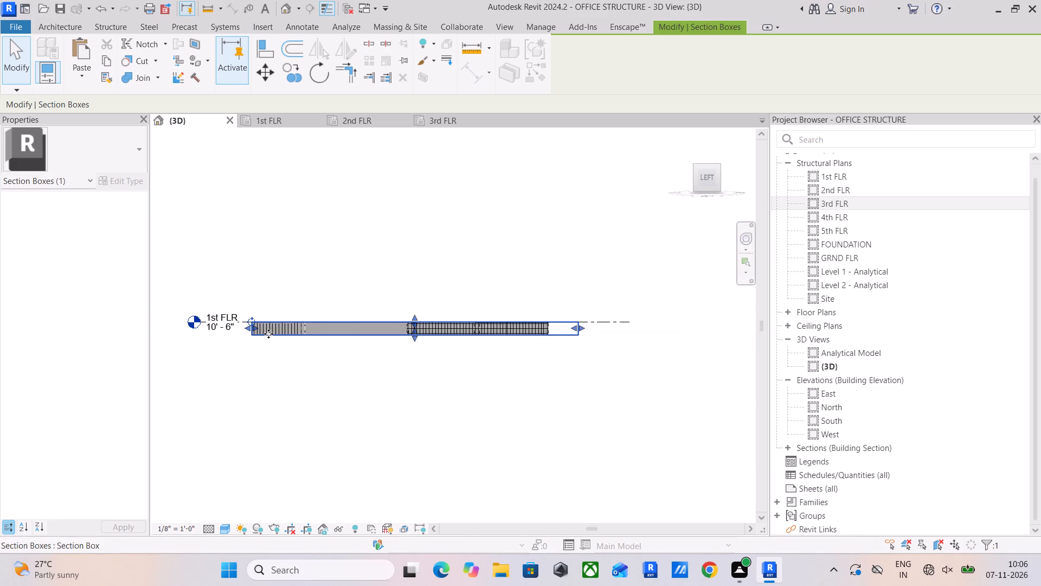
pyautogui.moveTo(273, 335); pyautogui.dragTo(397, 360, button='middle')
pyautogui.scroll(4, 380, 357)
pyautogui.moveTo(370, 351); pyautogui.dragTo(268, 354)
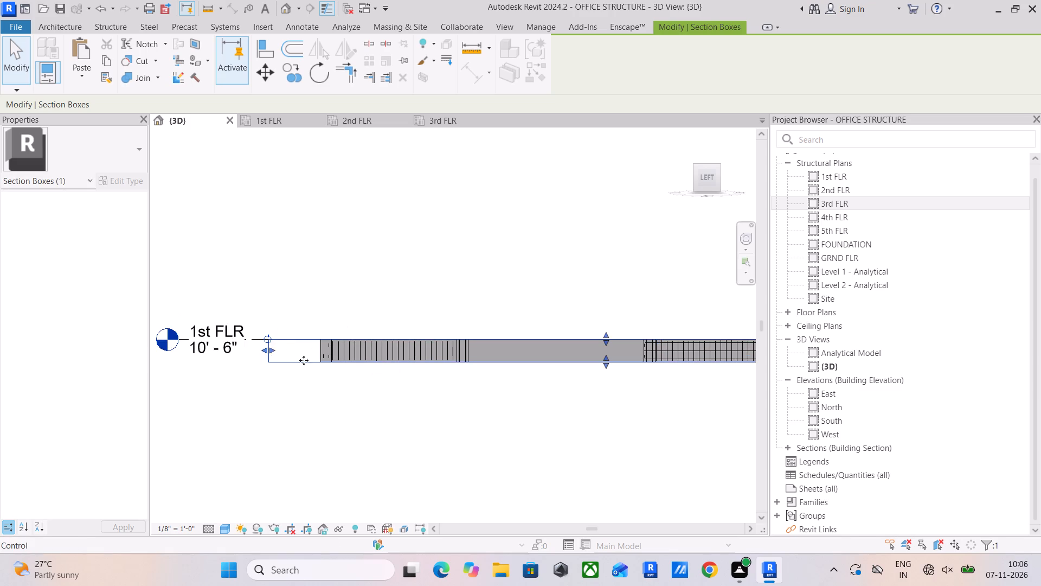
# Widen the section box on its slab side to take in the slab and the neighbouring beam's reinforcement.
pyautogui.scroll(4, 390, 352)
pyautogui.keyDown('shift'); pyautogui.moveTo(396, 354); pyautogui.dragTo(520, 474, button='middle'); pyautogui.keyUp('shift')
pyautogui.moveTo(527, 459); pyautogui.dragTo(518, 312, button='middle')
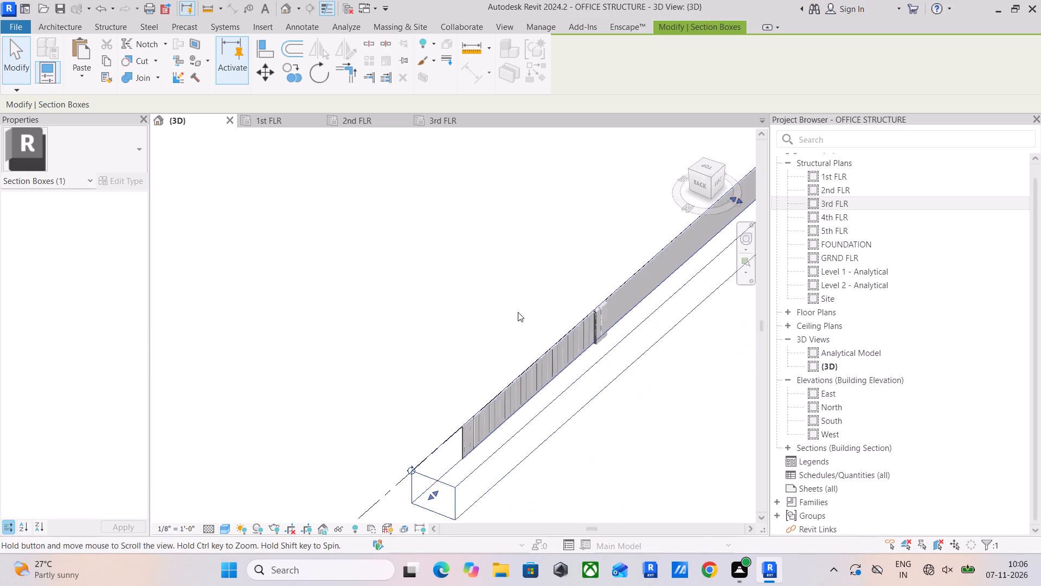
pyautogui.moveTo(518, 312); pyautogui.dragTo(517, 315, button='middle')
pyautogui.scroll(-4, 545, 336)
pyautogui.keyDown('shift'); pyautogui.moveTo(573, 365); pyautogui.dragTo(643, 375, button='middle'); pyautogui.keyUp('shift')
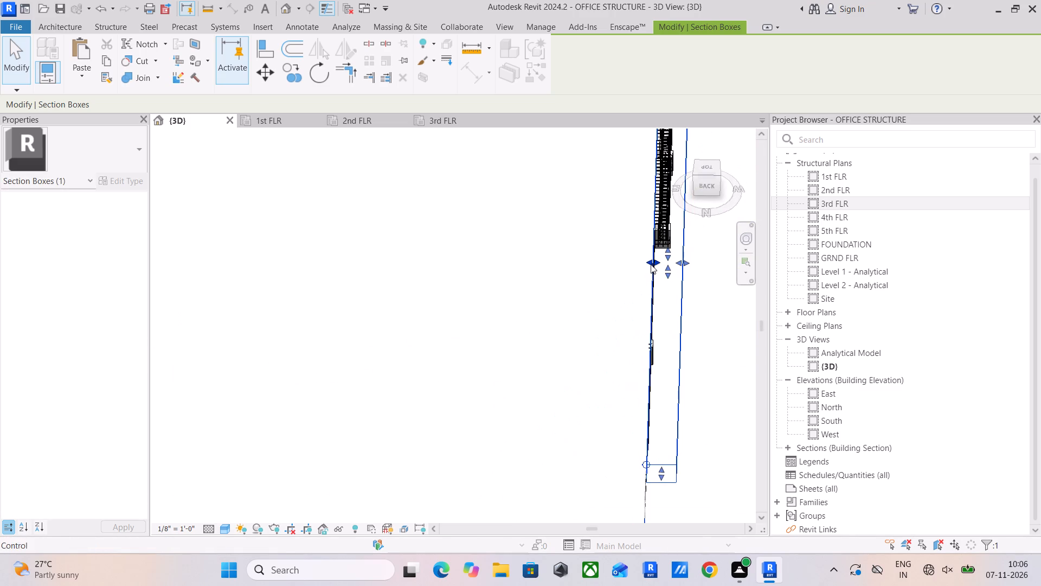
pyautogui.moveTo(651, 264); pyautogui.dragTo(622, 264)
# Examine the slab mesh and the edge-beam reinforcement from above along the newly included bays.
pyautogui.scroll(4, 632, 267)
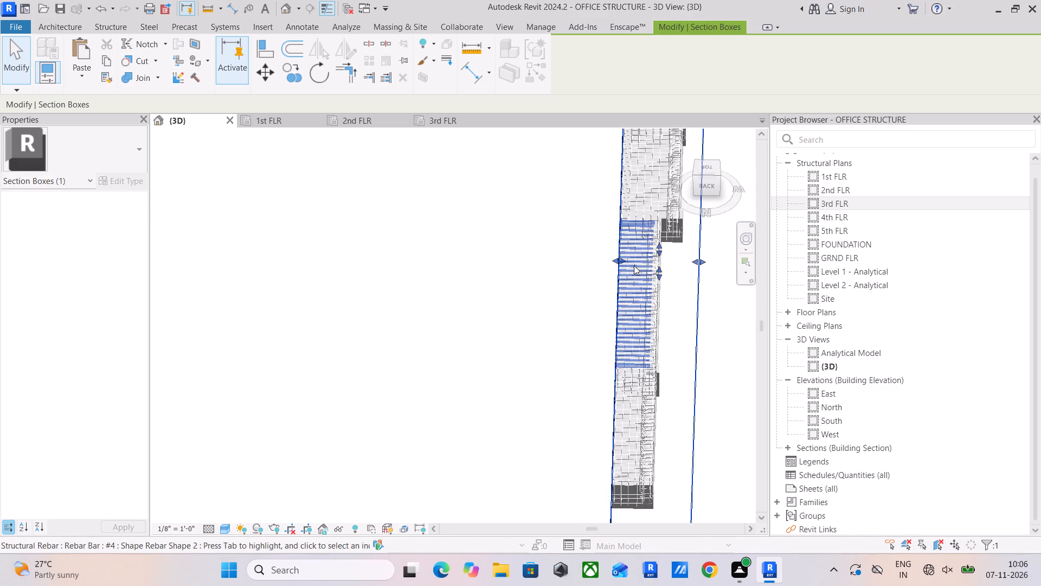
pyautogui.moveTo(639, 266); pyautogui.dragTo(633, 300, button='middle')
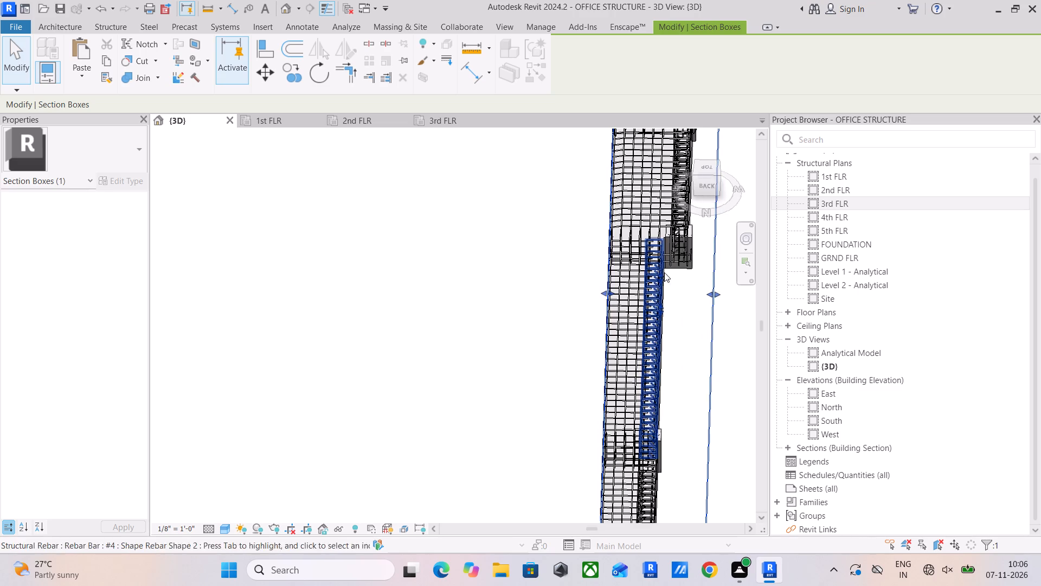
pyautogui.click(705, 167)
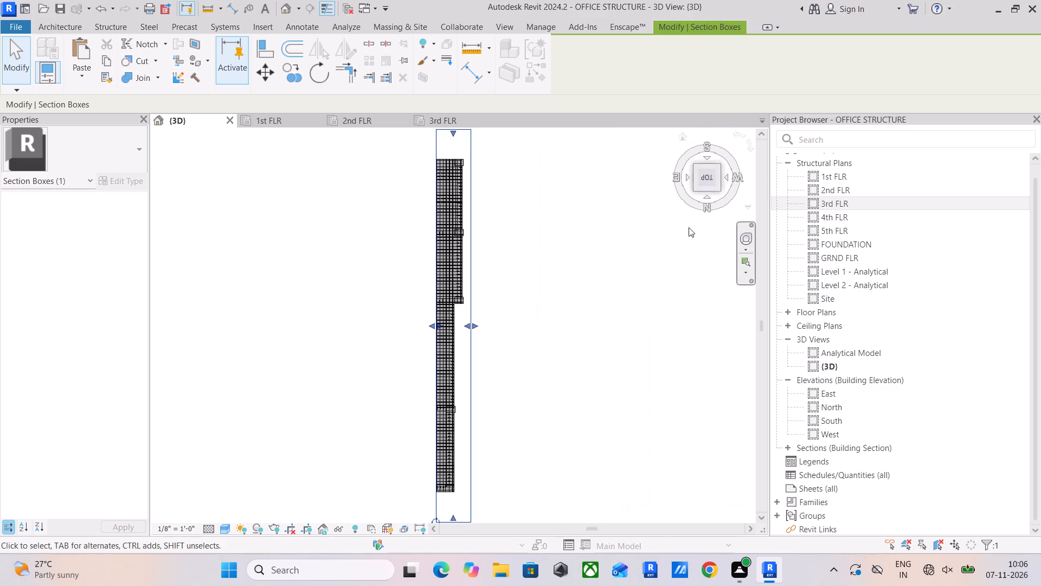
pyautogui.scroll(17, 536, 314)
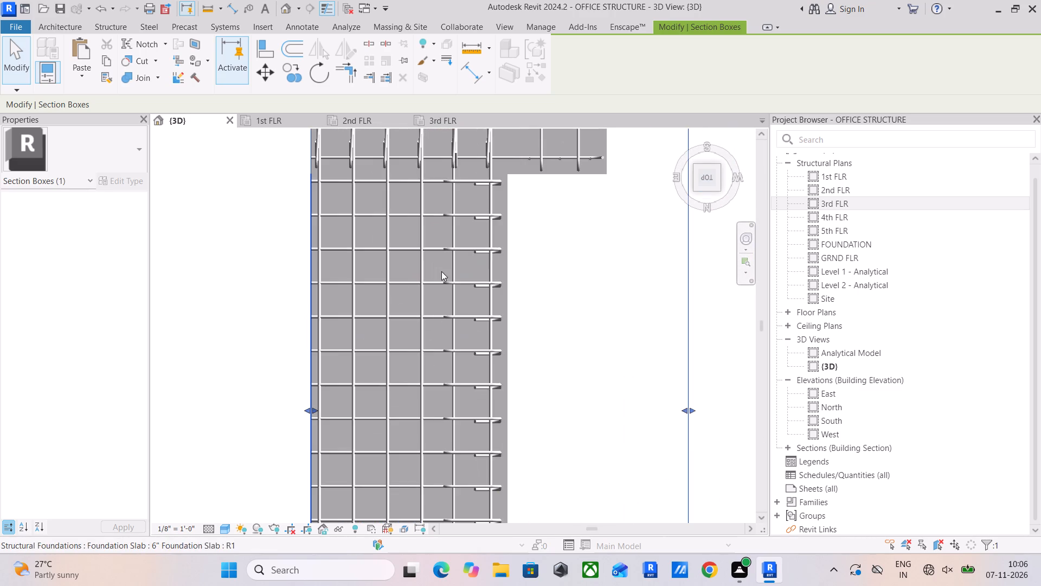
pyautogui.moveTo(473, 310); pyautogui.dragTo(474, 171, button='middle')
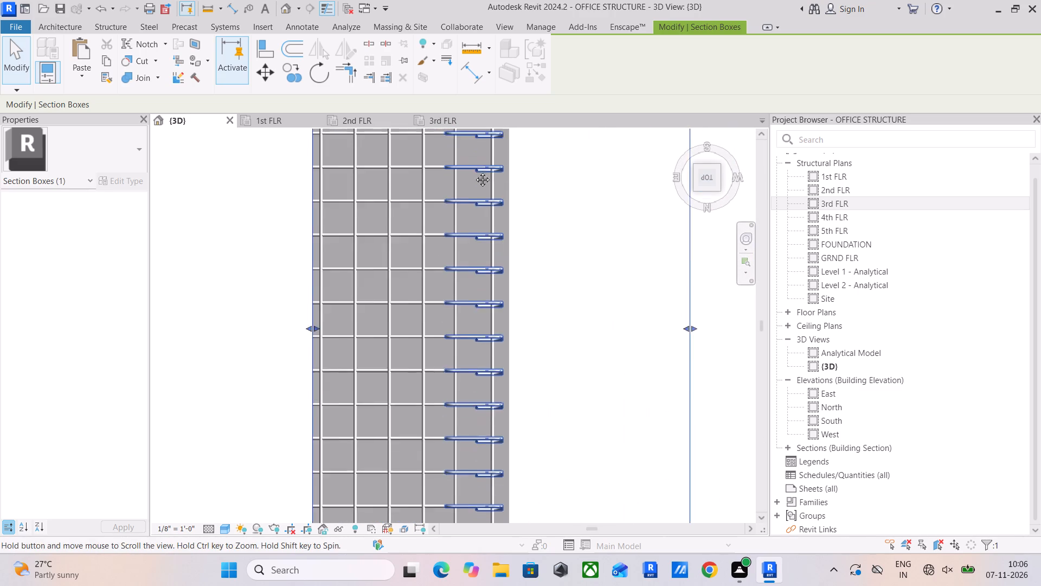
pyautogui.moveTo(474, 171); pyautogui.dragTo(472, 145, button='middle')
pyautogui.scroll(-4, 485, 265)
pyautogui.moveTo(494, 299); pyautogui.dragTo(504, 112, button='middle')
pyautogui.scroll(-5, 512, 257)
pyautogui.moveTo(512, 271); pyautogui.dragTo(511, 166, button='middle')
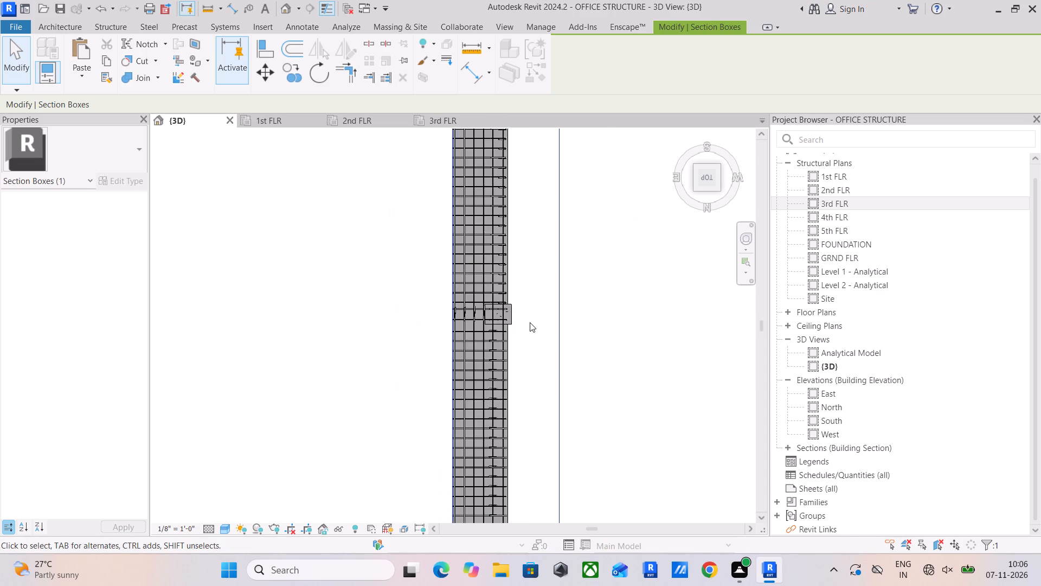
pyautogui.scroll(-4, 530, 322)
pyautogui.moveTo(528, 329); pyautogui.dragTo(550, 200, button='middle')
pyautogui.keyDown('shift'); pyautogui.moveTo(538, 368); pyautogui.dragTo(540, 244, button='middle'); pyautogui.keyUp('shift')
# Examine the paired mid-depth bars of the 1st FLR beam from the back view and along the beam to its far end.
pyautogui.click(708, 184)
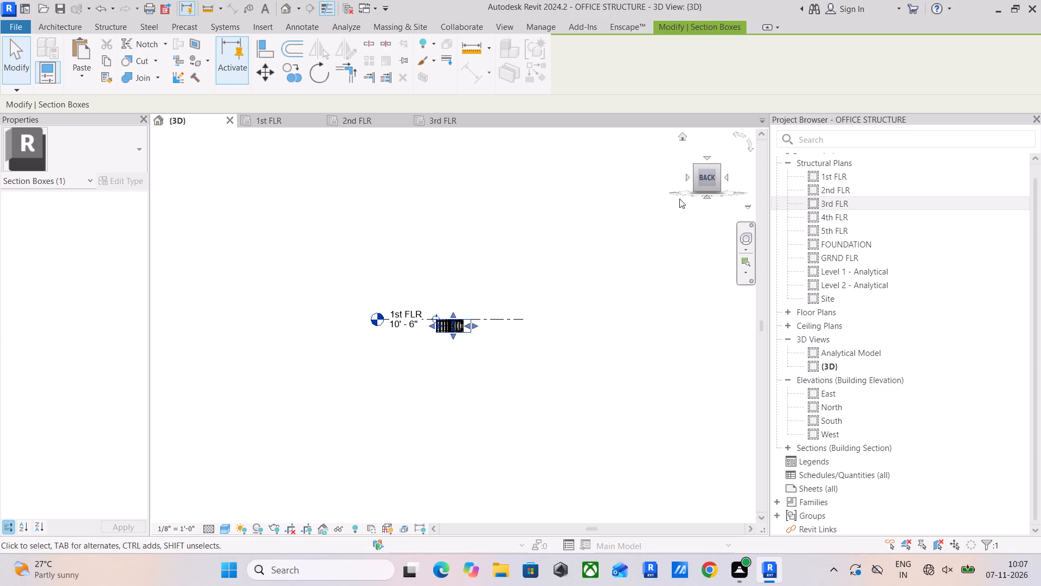
pyautogui.scroll(7, 442, 322)
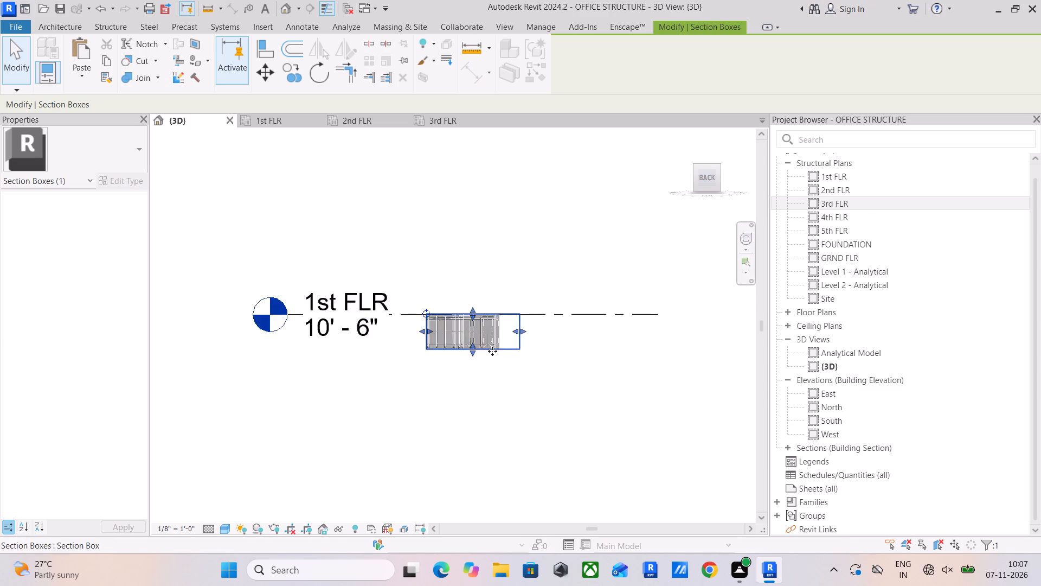
pyautogui.scroll(17, 492, 351)
pyautogui.click(490, 304)
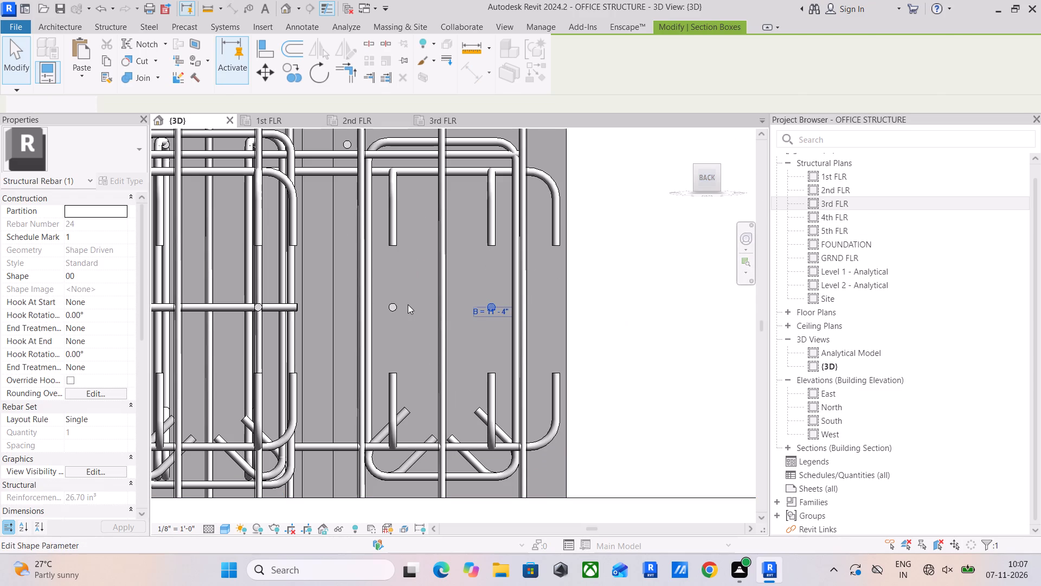
pyautogui.click(391, 305)
pyautogui.keyDown('shift'); pyautogui.moveTo(507, 280); pyautogui.dragTo(478, 320, button='middle'); pyautogui.keyUp('shift')
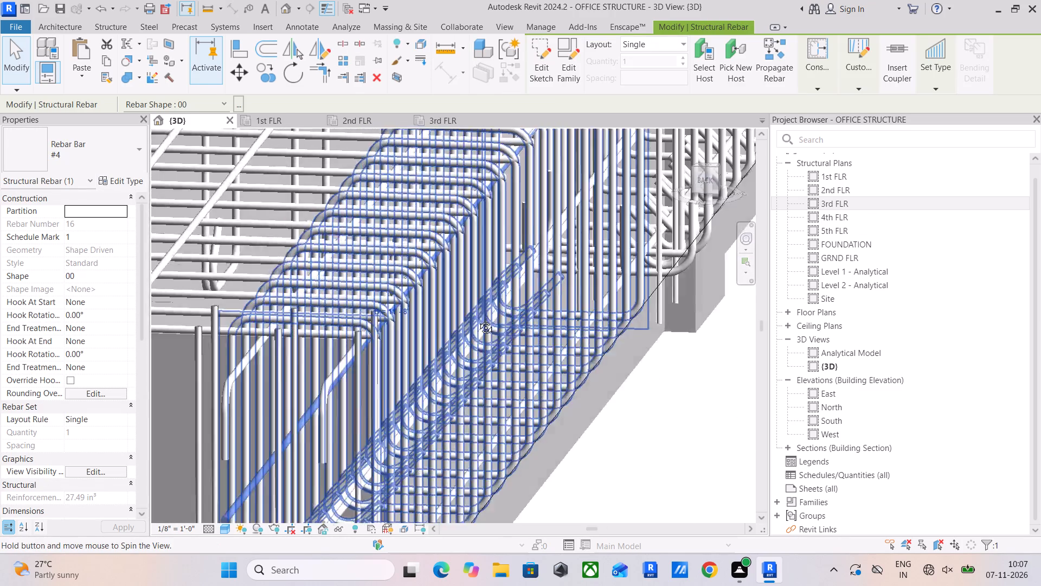
pyautogui.keyDown('shift'); pyautogui.moveTo(478, 320); pyautogui.dragTo(401, 322, button='middle'); pyautogui.keyUp('shift')
pyautogui.scroll(-5, 517, 274)
pyautogui.moveTo(545, 271); pyautogui.dragTo(271, 335, button='middle')
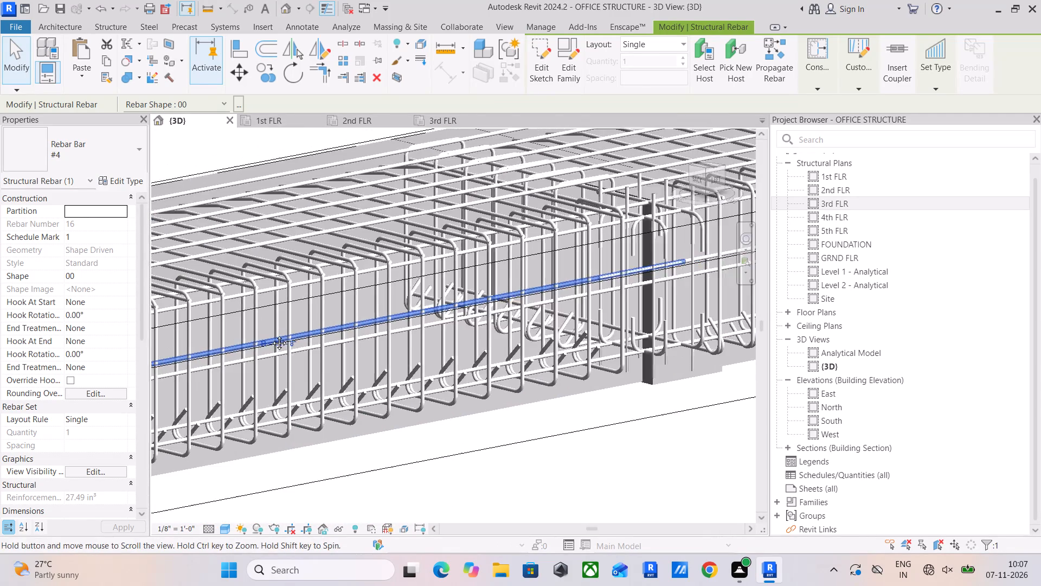
pyautogui.moveTo(271, 335); pyautogui.dragTo(267, 336, button='middle')
pyautogui.scroll(-3, 612, 304)
pyautogui.moveTo(605, 309); pyautogui.dragTo(382, 374, button='middle')
pyautogui.moveTo(478, 354); pyautogui.dragTo(307, 370, button='middle')
pyautogui.moveTo(479, 345); pyautogui.dragTo(442, 361, button='middle')
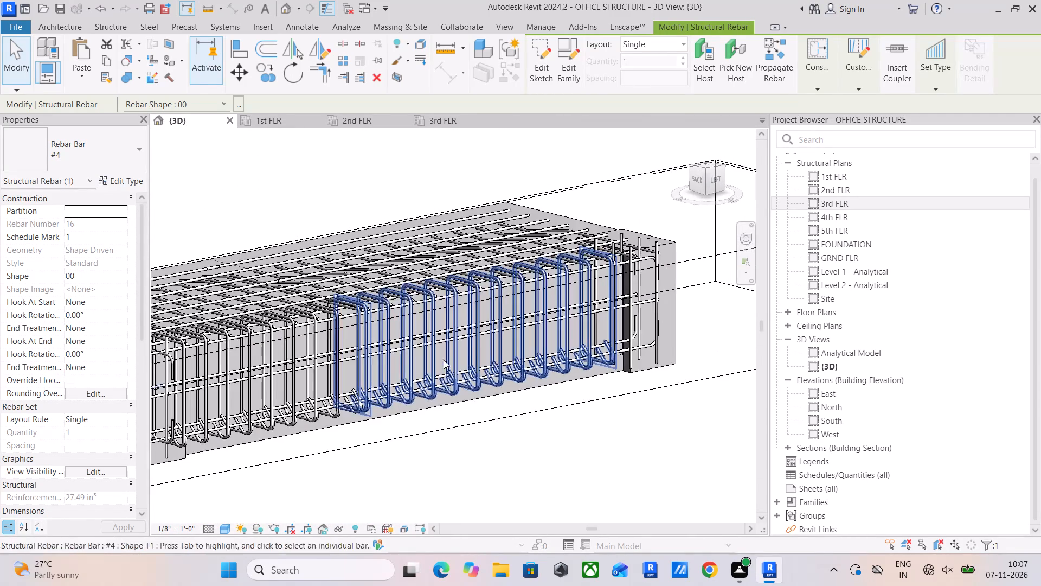
pyautogui.scroll(4, 603, 262)
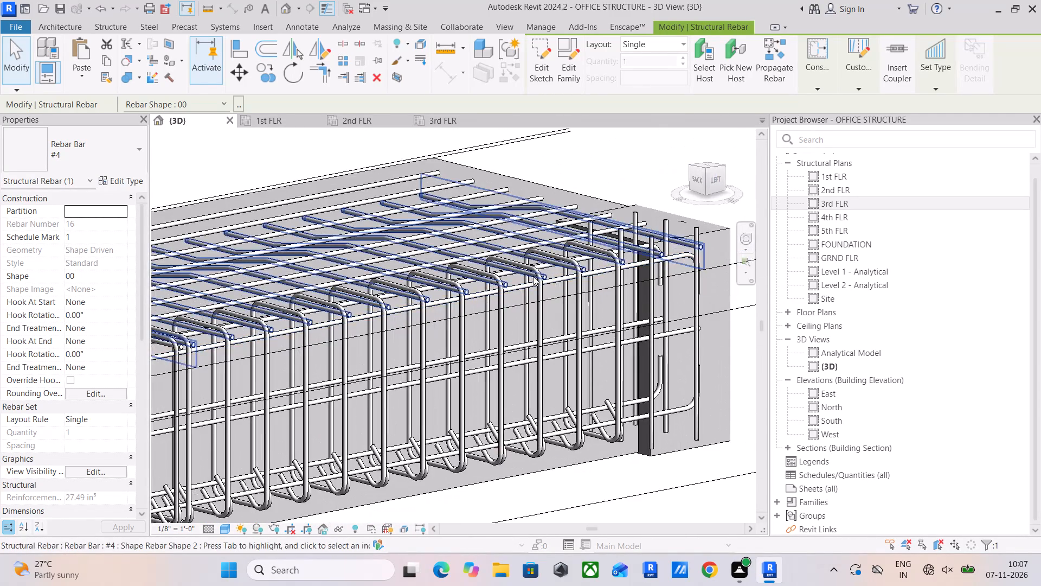
pyautogui.scroll(-4, 532, 278)
pyautogui.moveTo(543, 299); pyautogui.dragTo(547, 170, button='middle')
pyautogui.click(573, 431)
# Examine the mid-depth bars of the 1st FLR beam bay by bay, back to the column joint of the opposite end bay.
pyautogui.scroll(-5, 538, 331)
pyautogui.moveTo(536, 332); pyautogui.dragTo(826, 267, button='middle')
pyautogui.scroll(-3, 593, 296)
pyautogui.moveTo(561, 300); pyautogui.dragTo(665, 354, button='middle')
pyautogui.scroll(11, 429, 336)
pyautogui.moveTo(401, 387); pyautogui.dragTo(467, 408, button='middle')
pyautogui.moveTo(468, 409); pyautogui.dragTo(582, 358, button='middle')
pyautogui.scroll(-4, 444, 398)
pyautogui.moveTo(458, 396); pyautogui.dragTo(716, 341, button='middle')
pyautogui.moveTo(433, 400); pyautogui.dragTo(508, 397, button='middle')
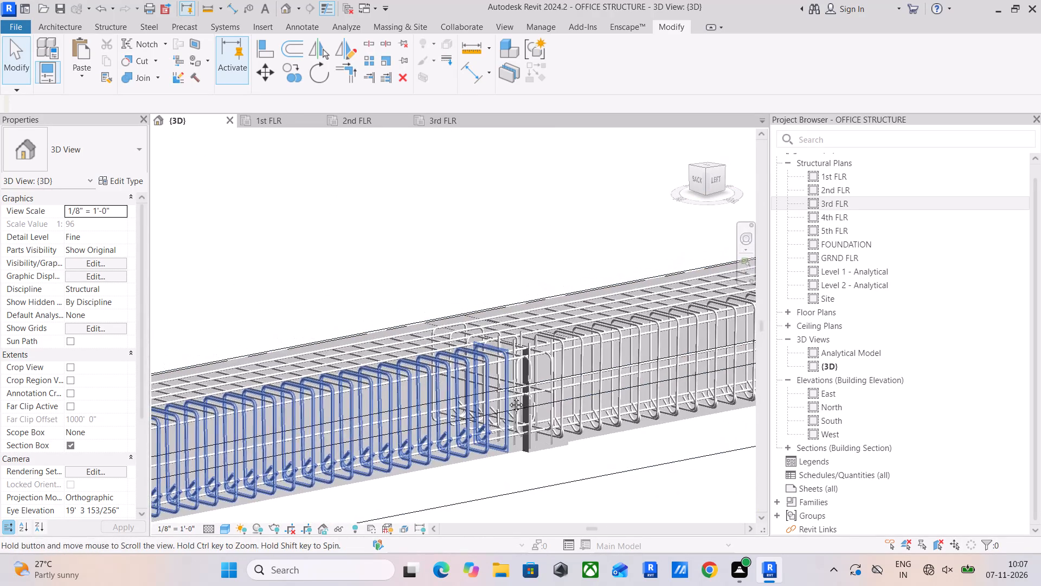
pyautogui.moveTo(508, 397); pyautogui.dragTo(509, 397, button='middle')
pyautogui.scroll(10, 534, 381)
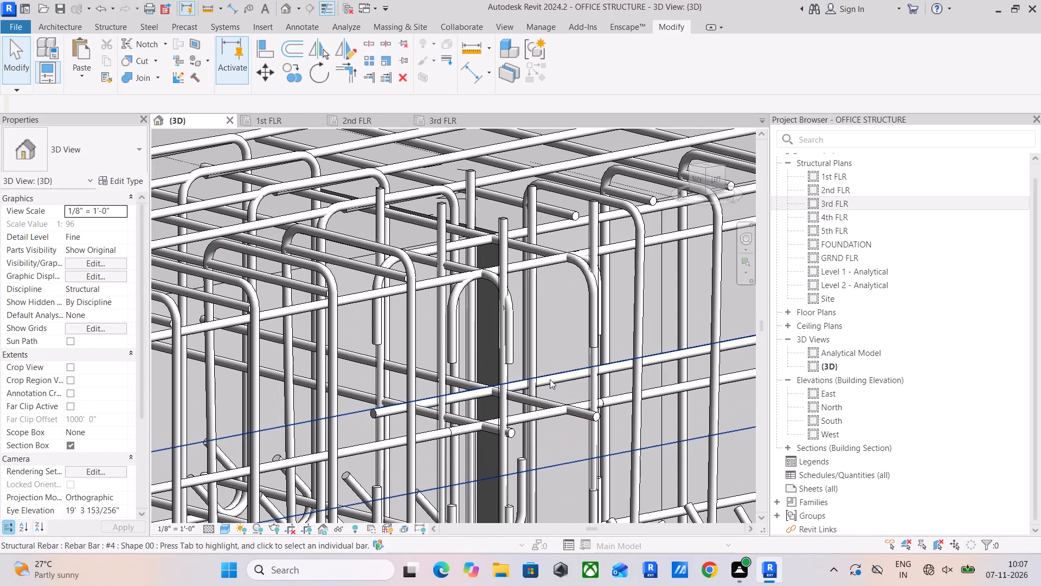
# Copy the rear #4 mid-depth bar into the adjacent end bay of the 1st FLR beam, aligning it with the existing bar's end at the outermost column.
pyautogui.click(550, 379)
pyautogui.press('Escape')
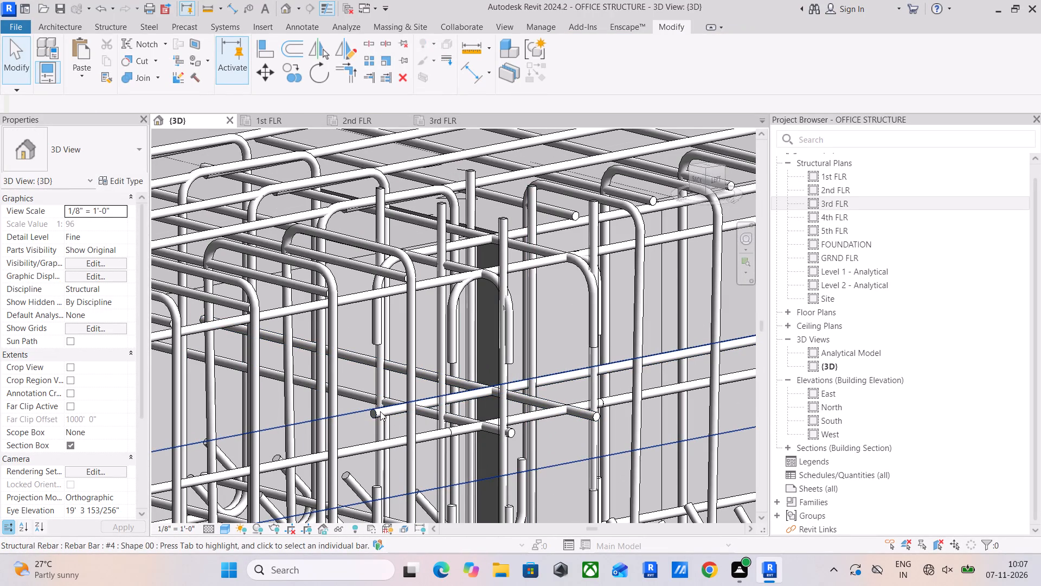
pyautogui.click(378, 415)
pyautogui.scroll(-2, 380, 415)
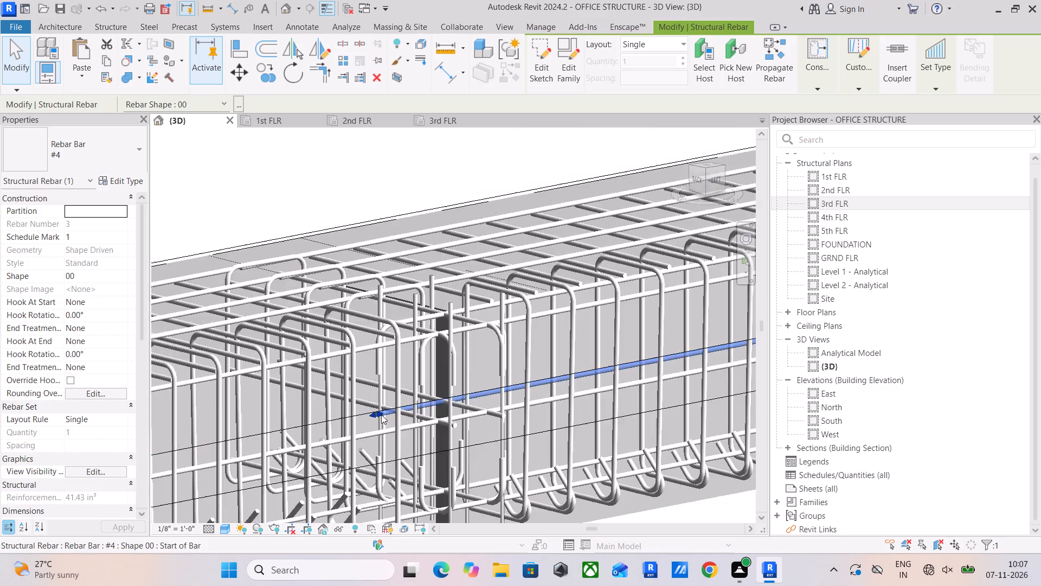
pyautogui.scroll(-6, 381, 415)
pyautogui.click(714, 181)
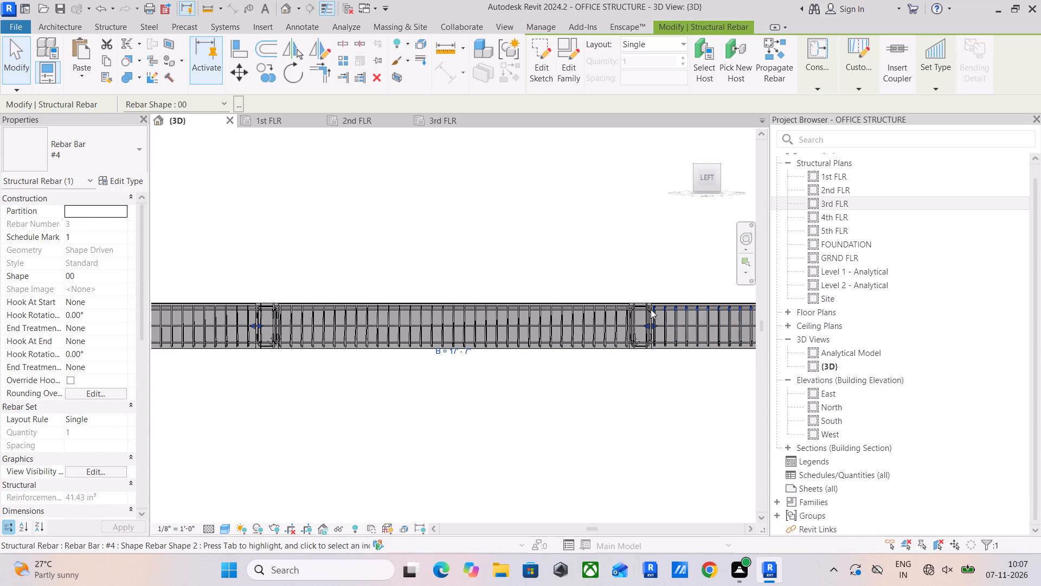
pyautogui.click(265, 63)
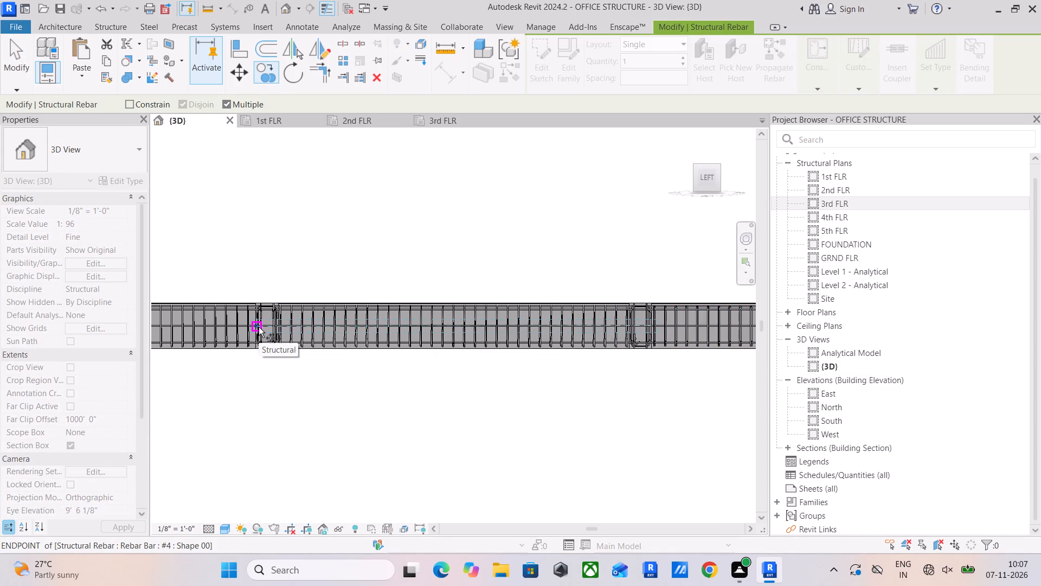
pyautogui.scroll(18, 259, 327)
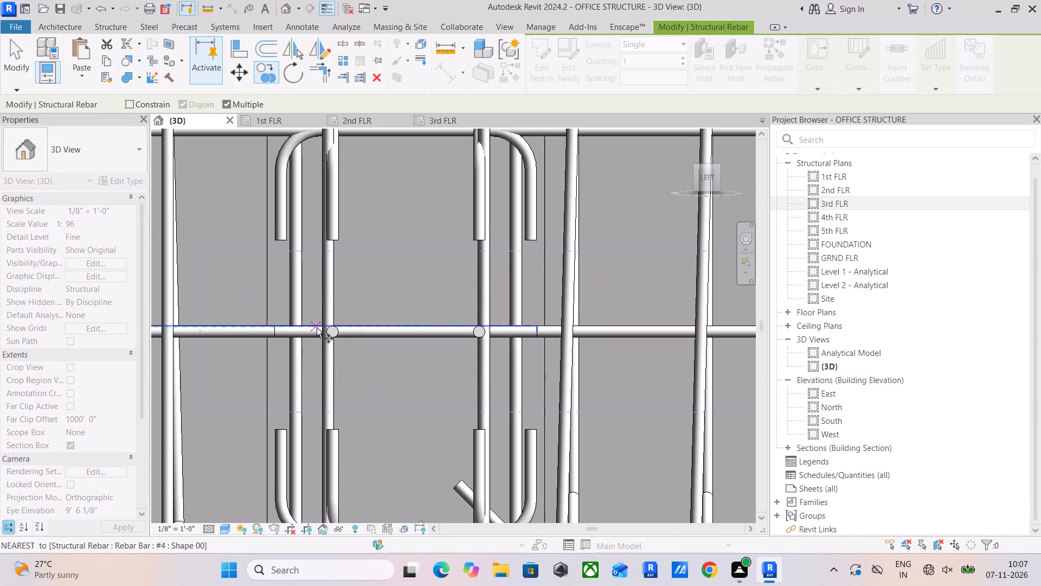
pyautogui.click(273, 330)
pyautogui.scroll(-5, 241, 327)
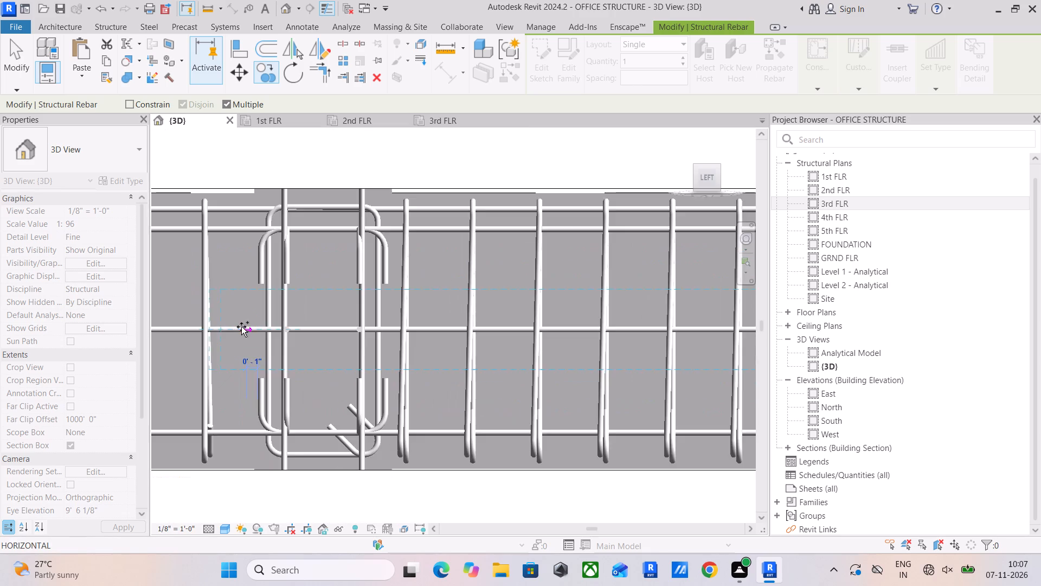
pyautogui.moveTo(241, 327); pyautogui.dragTo(496, 324, button='middle')
pyautogui.scroll(-8, 408, 320)
pyautogui.moveTo(426, 328); pyautogui.dragTo(710, 335, button='middle')
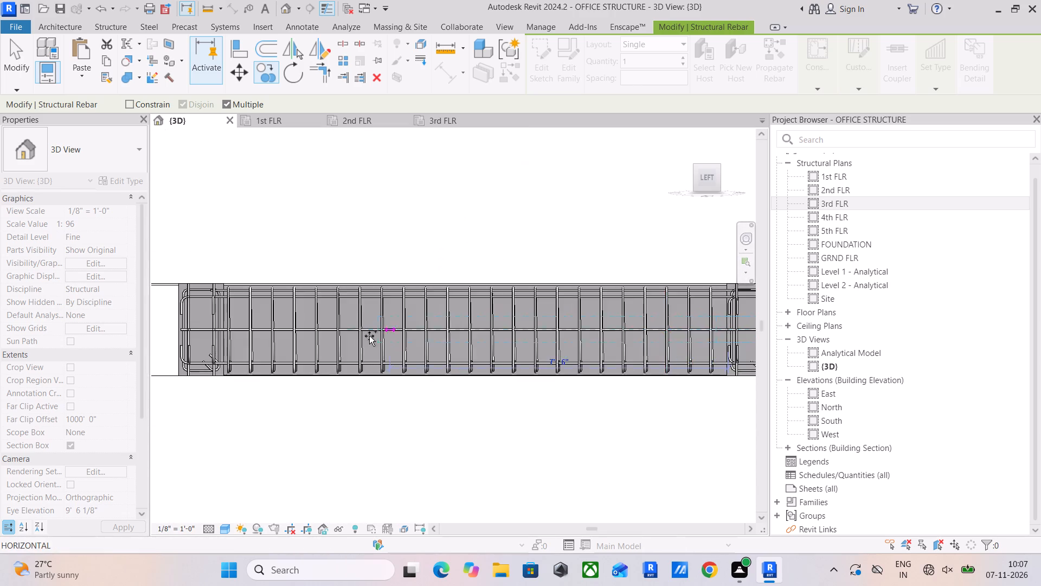
pyautogui.scroll(1, 362, 336)
pyautogui.moveTo(362, 336); pyautogui.dragTo(545, 336, button='middle')
pyautogui.scroll(17, 320, 335)
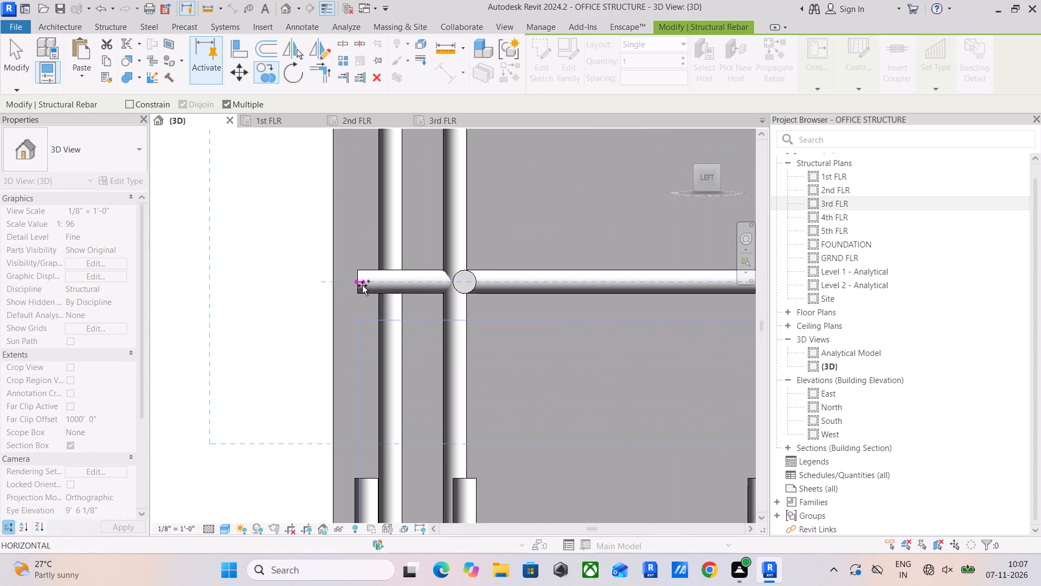
pyautogui.click(360, 281)
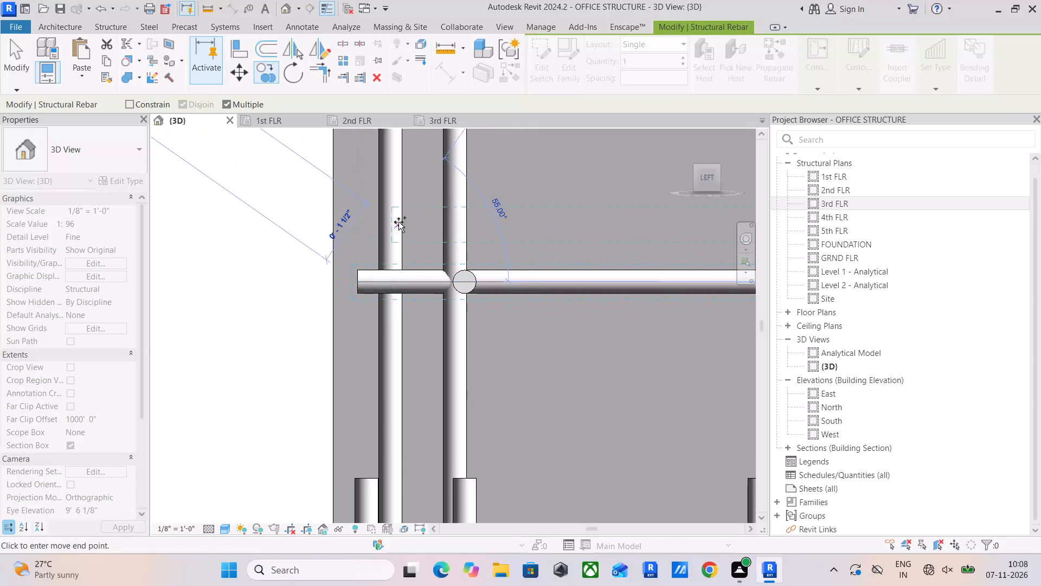
pyautogui.scroll(-4, 399, 222)
pyautogui.moveTo(467, 234); pyautogui.dragTo(275, 292, button='middle')
pyautogui.press('Escape')
# Examine the mid-depth bars from the end column along the end bay to the next column joint.
pyautogui.scroll(-3, 223, 320)
pyautogui.keyDown('shift'); pyautogui.moveTo(215, 330); pyautogui.dragTo(272, 381, button='middle'); pyautogui.keyUp('shift')
pyautogui.moveTo(279, 374); pyautogui.dragTo(48, 100, button='middle')
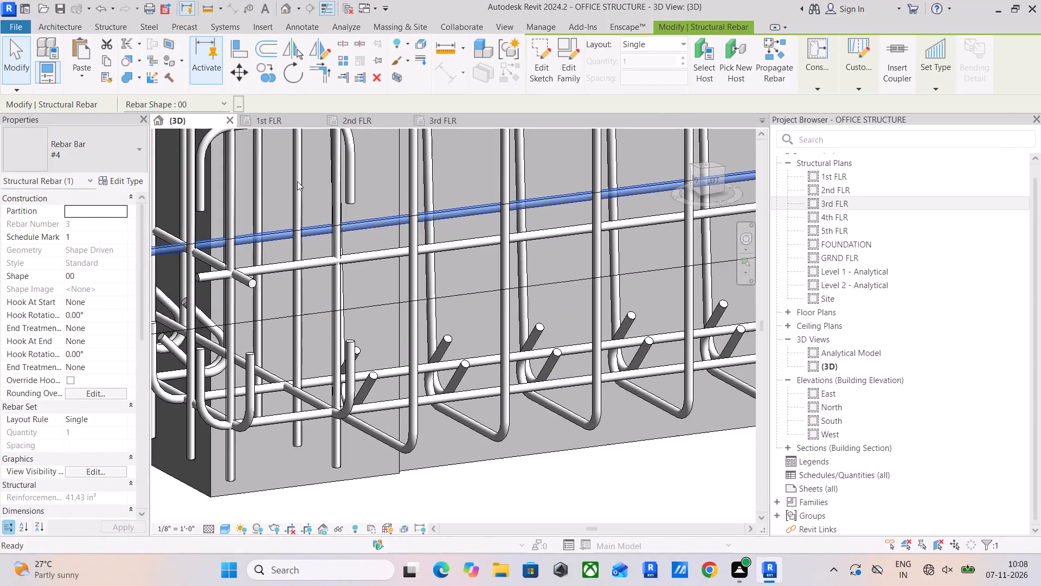
pyautogui.scroll(-4, 454, 205)
pyautogui.moveTo(519, 219); pyautogui.dragTo(234, 365, button='middle')
pyautogui.moveTo(504, 308); pyautogui.dragTo(213, 373, button='middle')
pyautogui.scroll(-4, 578, 323)
pyautogui.moveTo(611, 317); pyautogui.dragTo(339, 353, button='middle')
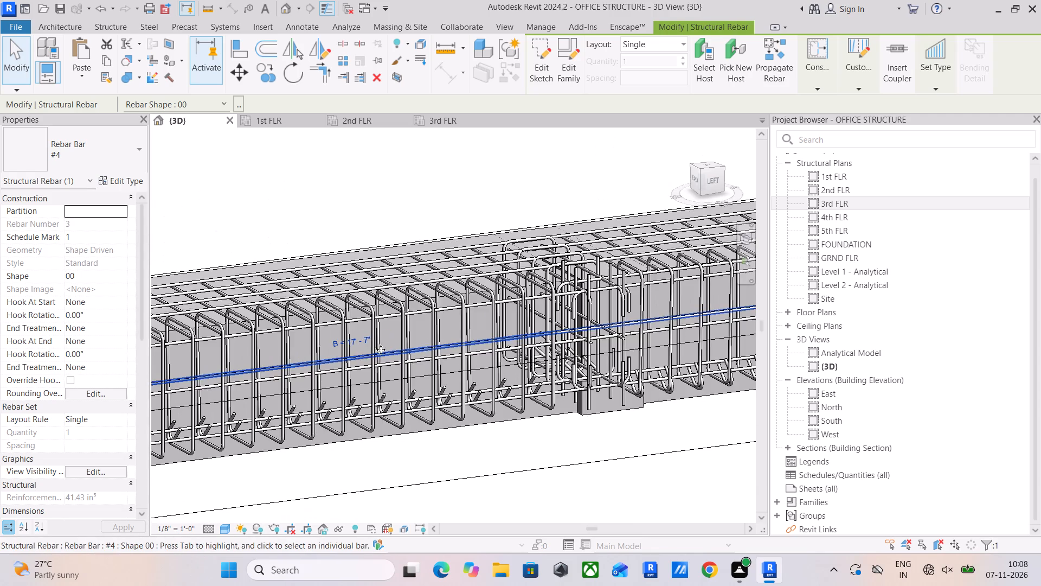
pyautogui.scroll(13, 567, 332)
pyautogui.scroll(-5, 557, 333)
pyautogui.press('Escape')
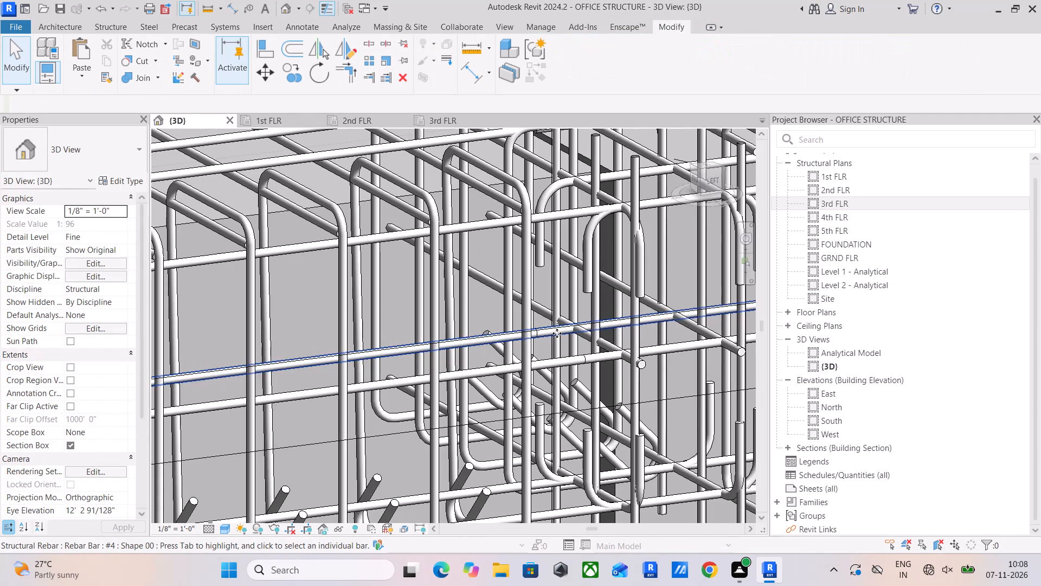
pyautogui.press('Escape')
pyautogui.press('Escape')
pyautogui.press('Escape')
pyautogui.scroll(-19, 557, 333)
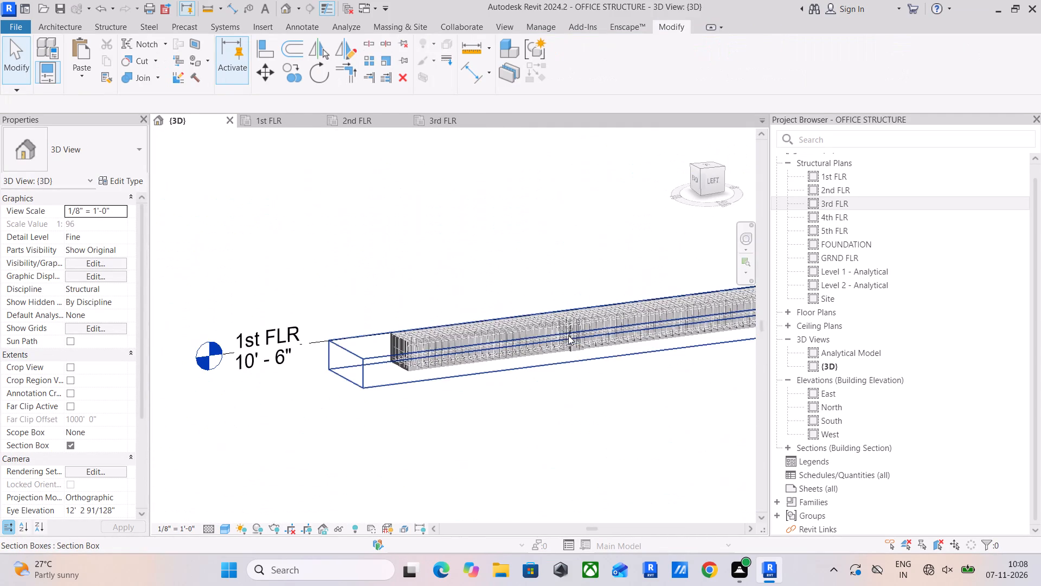
# Raise the top of the section box to take in the columns and beams of the floor above 1st FLR.
pyautogui.keyDown('shift'); pyautogui.moveTo(551, 354); pyautogui.dragTo(687, 365, button='middle'); pyautogui.keyUp('shift')
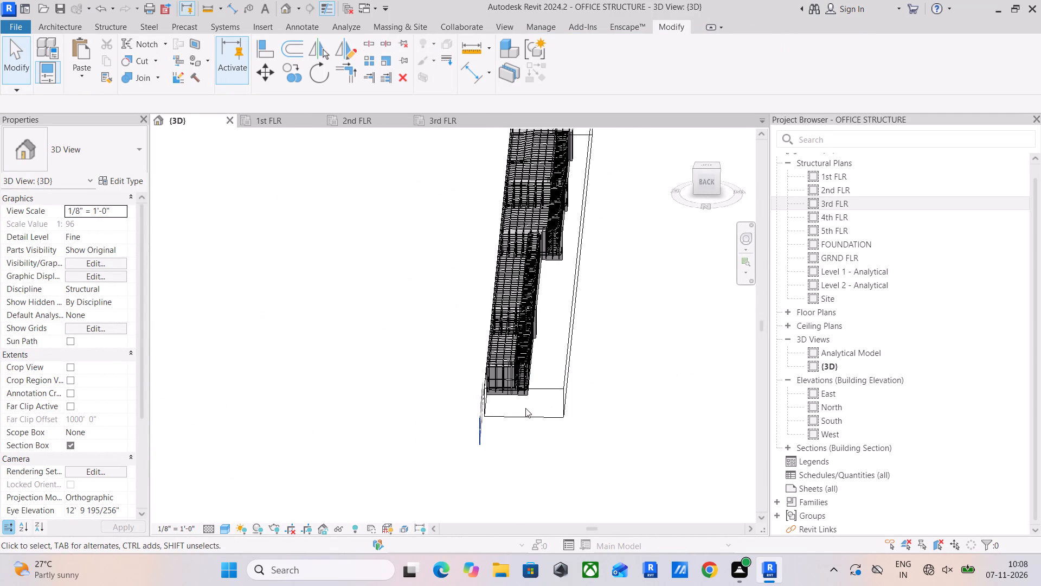
pyautogui.click(521, 415)
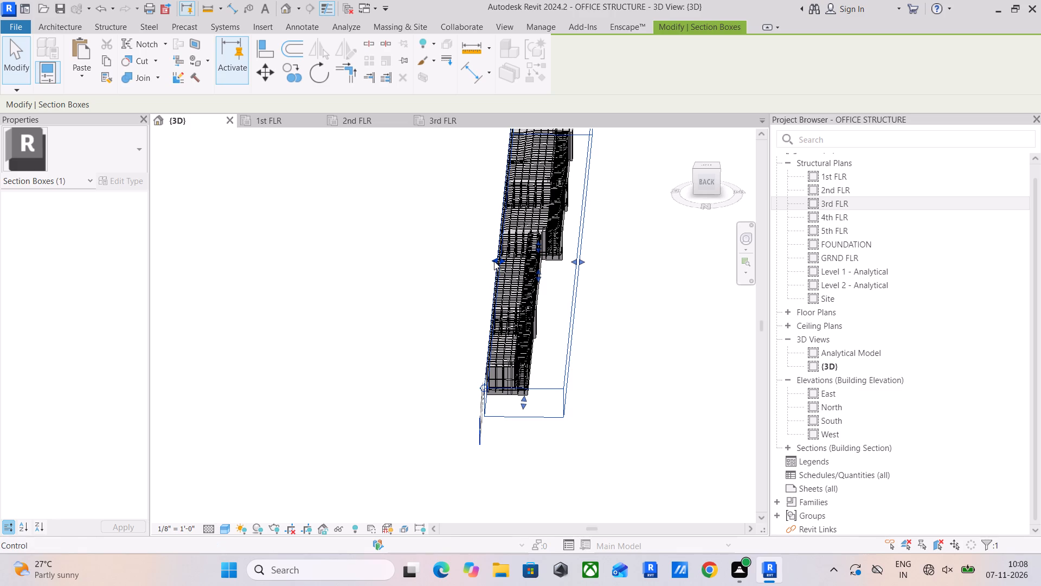
pyautogui.scroll(6, 499, 402)
pyautogui.scroll(2, 536, 358)
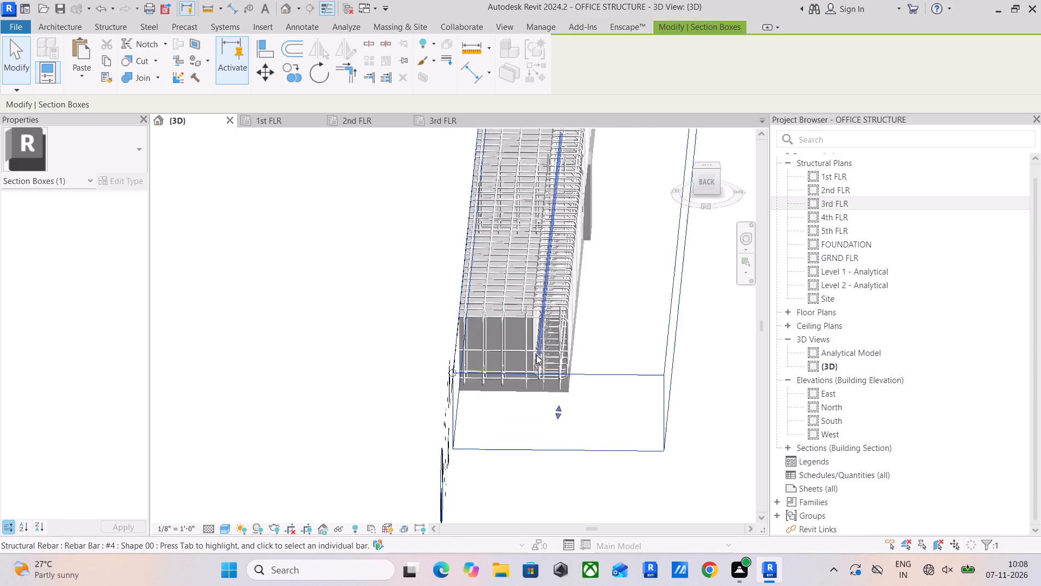
pyautogui.scroll(9, 536, 355)
pyautogui.scroll(-2, 566, 274)
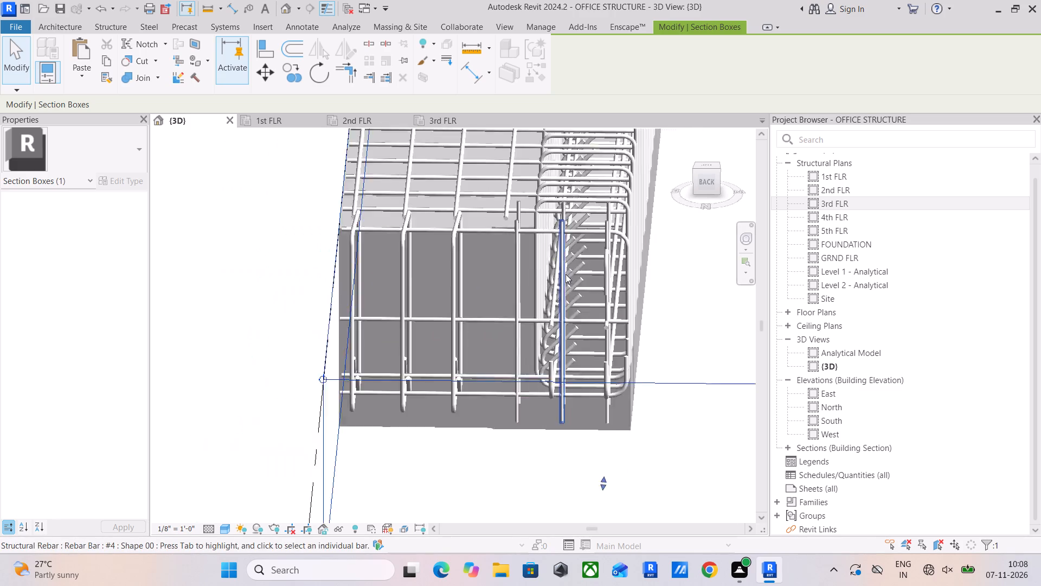
pyautogui.scroll(-9, 566, 274)
pyautogui.moveTo(566, 274); pyautogui.dragTo(517, 550, button='middle')
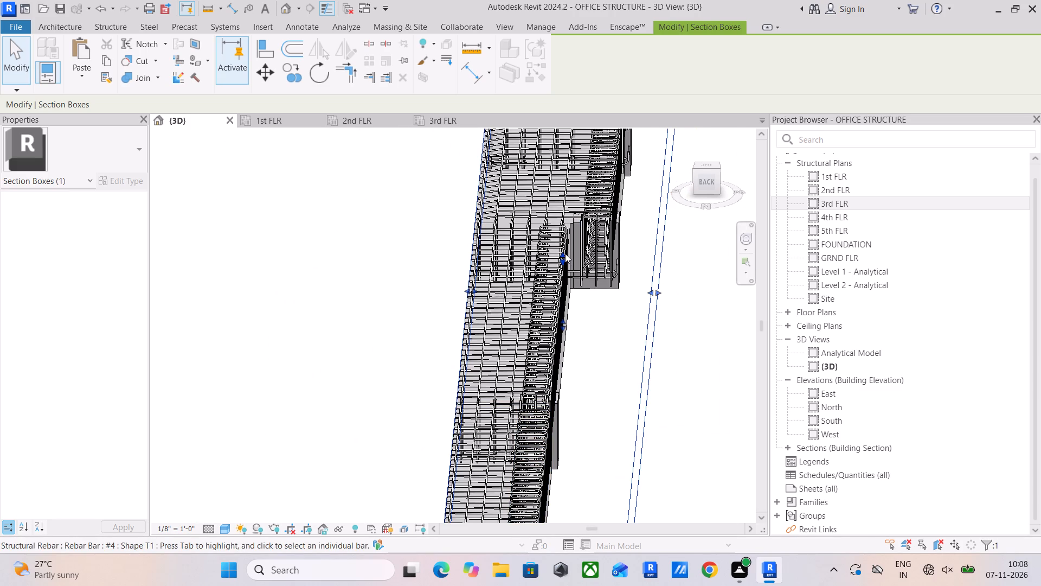
pyautogui.keyDown('shift'); pyautogui.moveTo(563, 260); pyautogui.dragTo(691, 227, button='middle'); pyautogui.keyUp('shift')
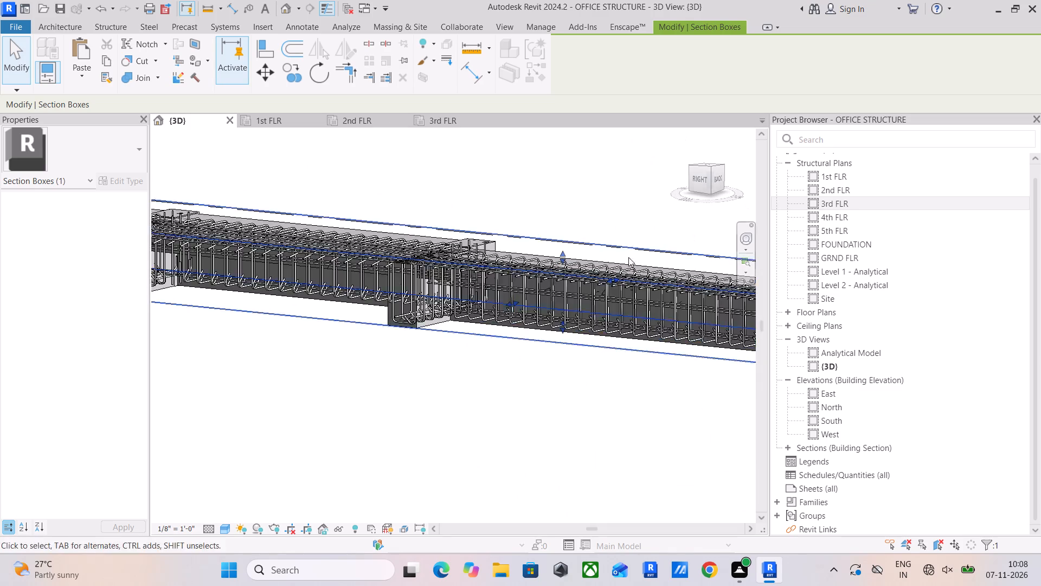
pyautogui.scroll(-5, 593, 265)
pyautogui.moveTo(619, 311); pyautogui.dragTo(692, 328, button='middle')
pyautogui.scroll(-3, 617, 315)
pyautogui.keyDown('shift'); pyautogui.moveTo(617, 317); pyautogui.dragTo(657, 320, button='middle'); pyautogui.keyUp('shift')
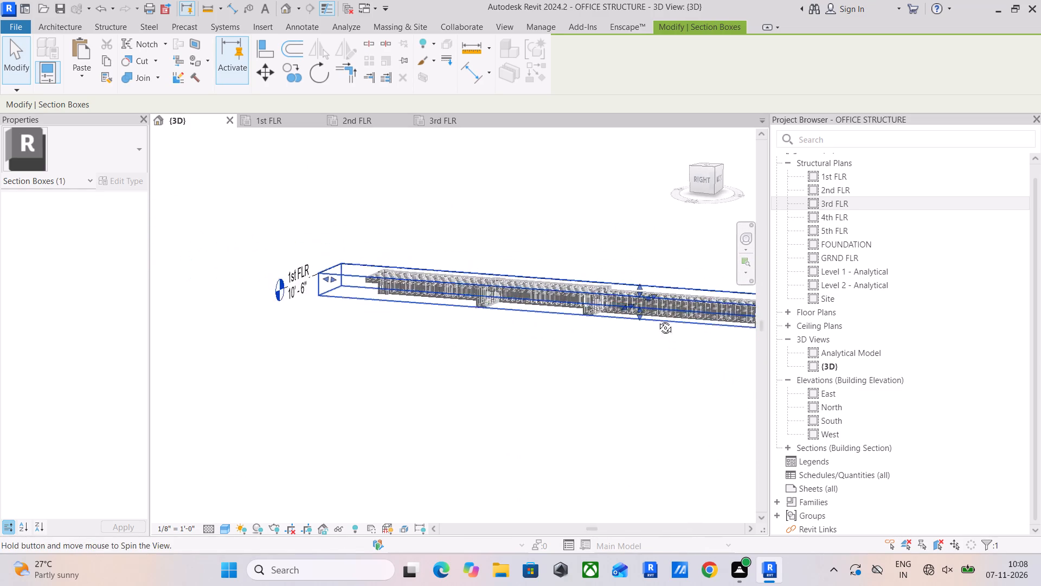
pyautogui.keyDown('shift'); pyautogui.moveTo(657, 320); pyautogui.dragTo(680, 318, button='middle'); pyautogui.keyUp('shift')
pyautogui.moveTo(641, 327); pyautogui.dragTo(417, 359, button='middle')
pyautogui.moveTo(416, 317); pyautogui.dragTo(414, 200)
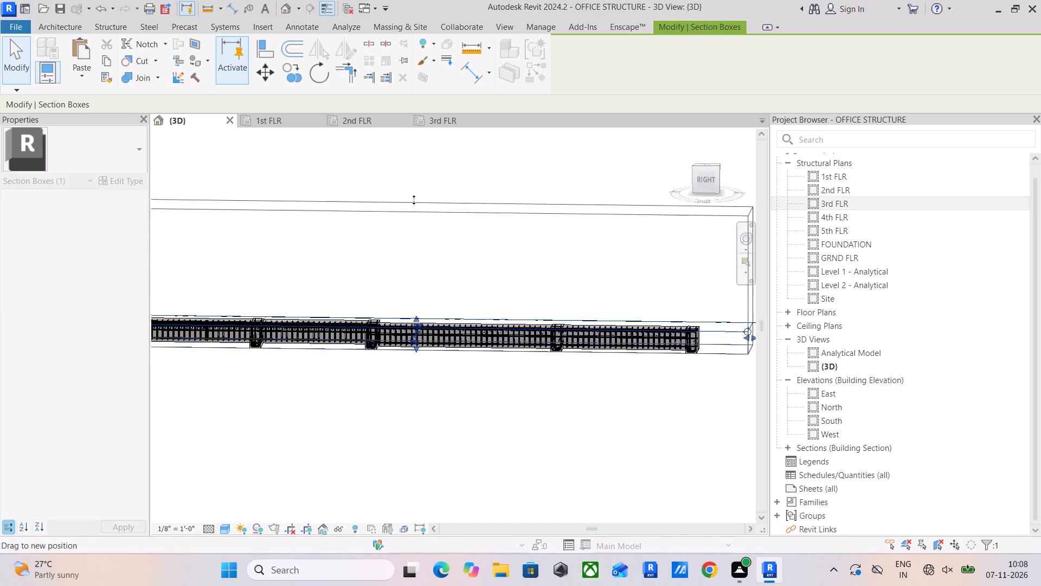
pyautogui.moveTo(414, 200); pyautogui.dragTo(408, 170)
# Copy the #4 mid-depth bar of the beam above 1st FLR into the end bay, ending it at the outermost column's outer vertical bar.
pyautogui.moveTo(417, 222); pyautogui.dragTo(406, 319, button='middle')
pyautogui.keyDown('shift'); pyautogui.moveTo(505, 324); pyautogui.dragTo(458, 336, button='middle'); pyautogui.keyUp('shift')
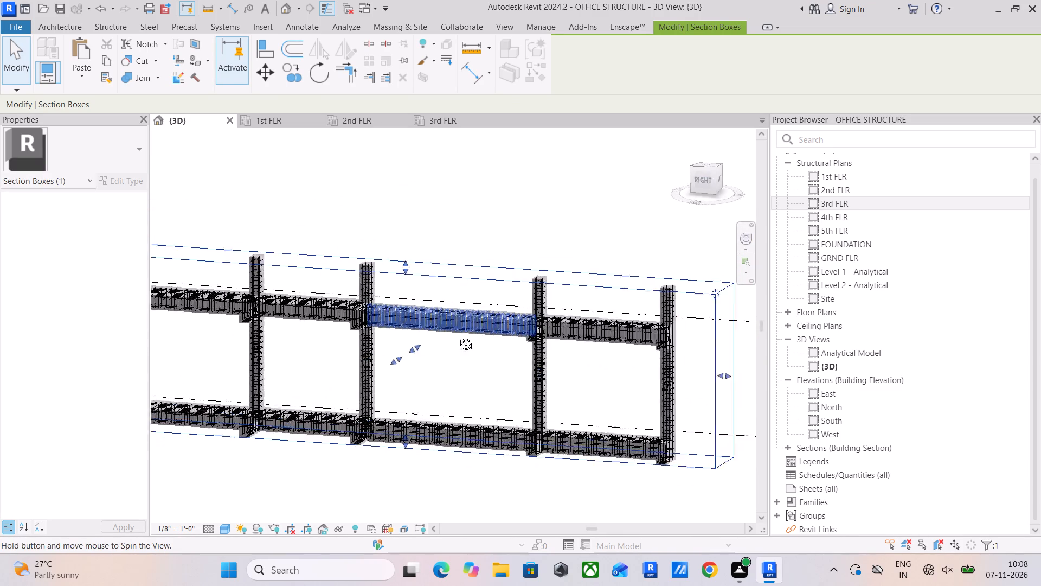
pyautogui.keyDown('shift'); pyautogui.moveTo(458, 336); pyautogui.dragTo(238, 339, button='middle'); pyautogui.keyUp('shift')
pyautogui.keyDown('shift'); pyautogui.scroll(-1, 238, 339); pyautogui.keyUp('shift')
pyautogui.scroll(11, 268, 346)
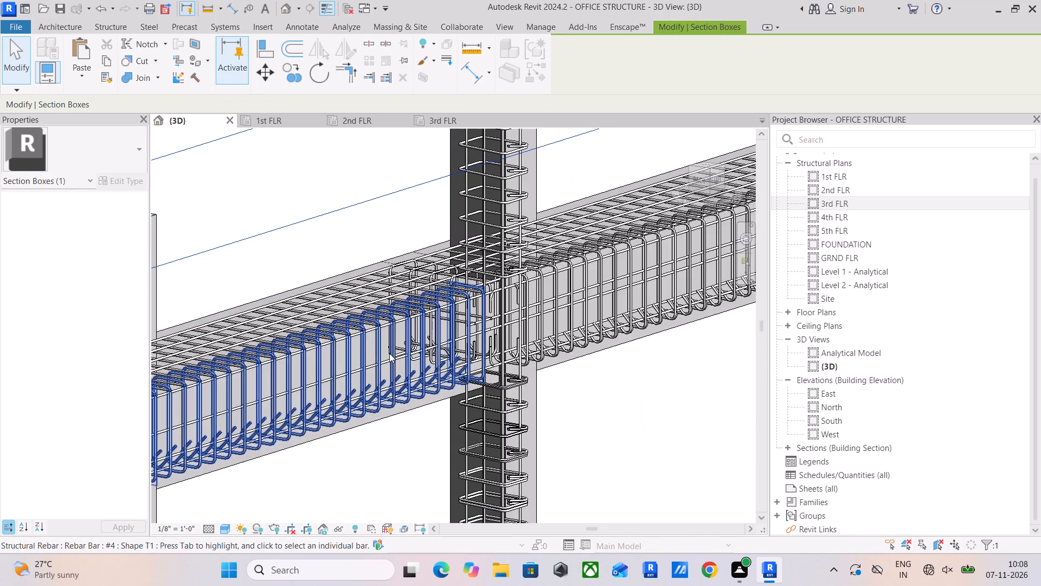
pyautogui.scroll(6, 364, 362)
pyautogui.moveTo(539, 314); pyautogui.dragTo(396, 412, button='middle')
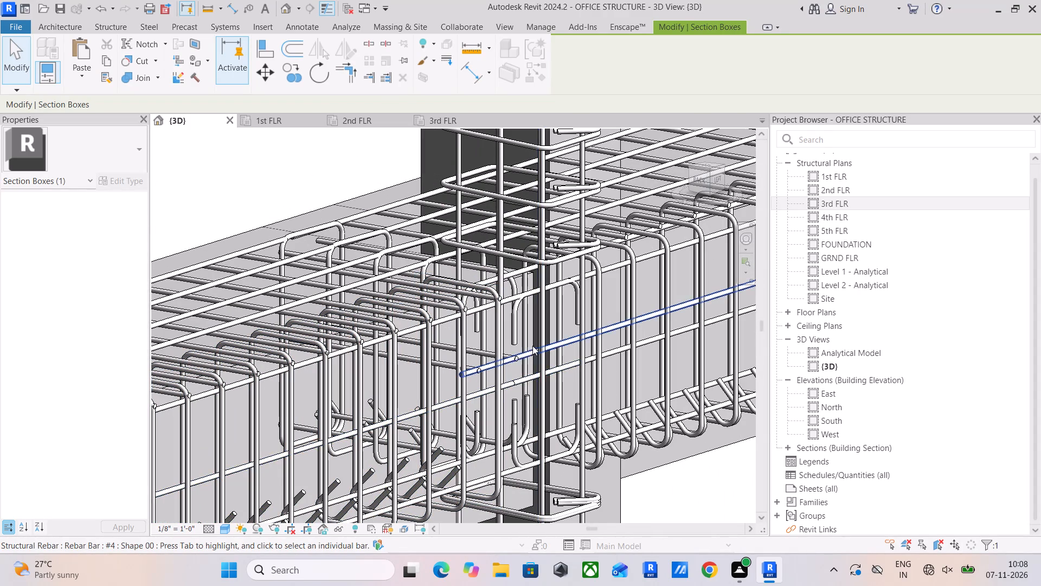
pyautogui.click(528, 353)
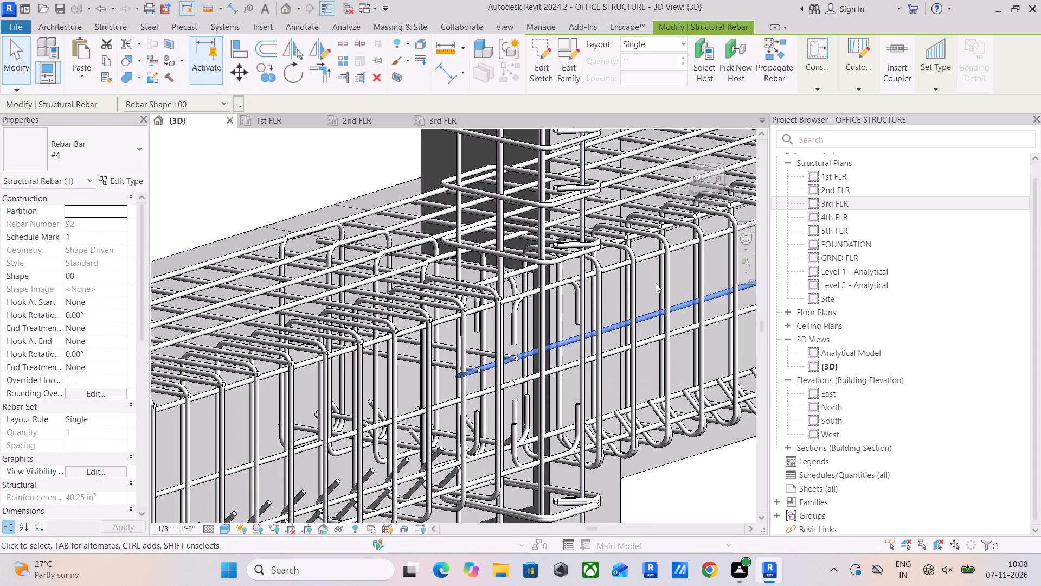
pyautogui.scroll(-4, 631, 300)
pyautogui.moveTo(601, 316); pyautogui.dragTo(400, 353, button='middle')
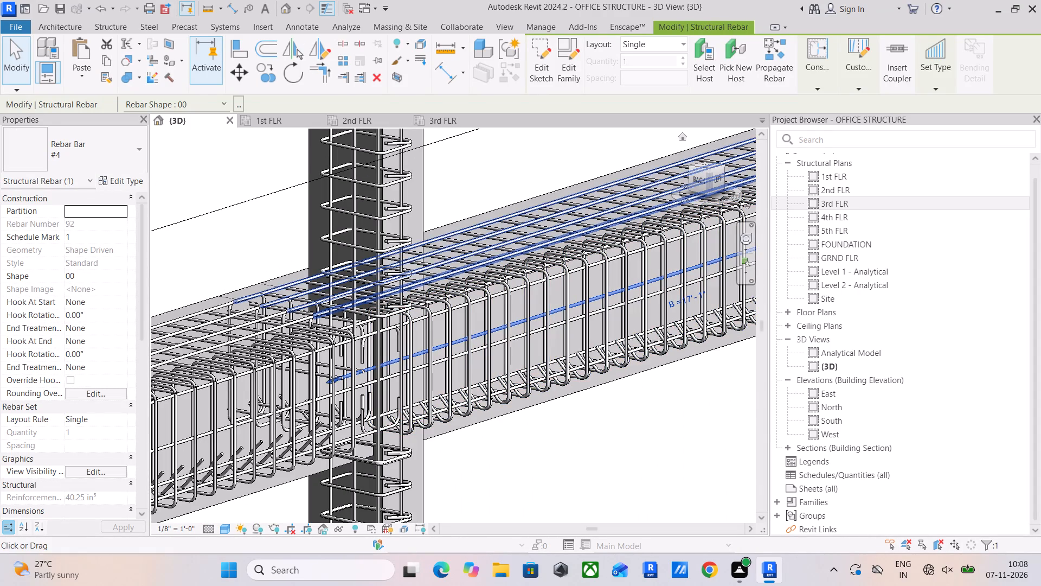
pyautogui.click(718, 180)
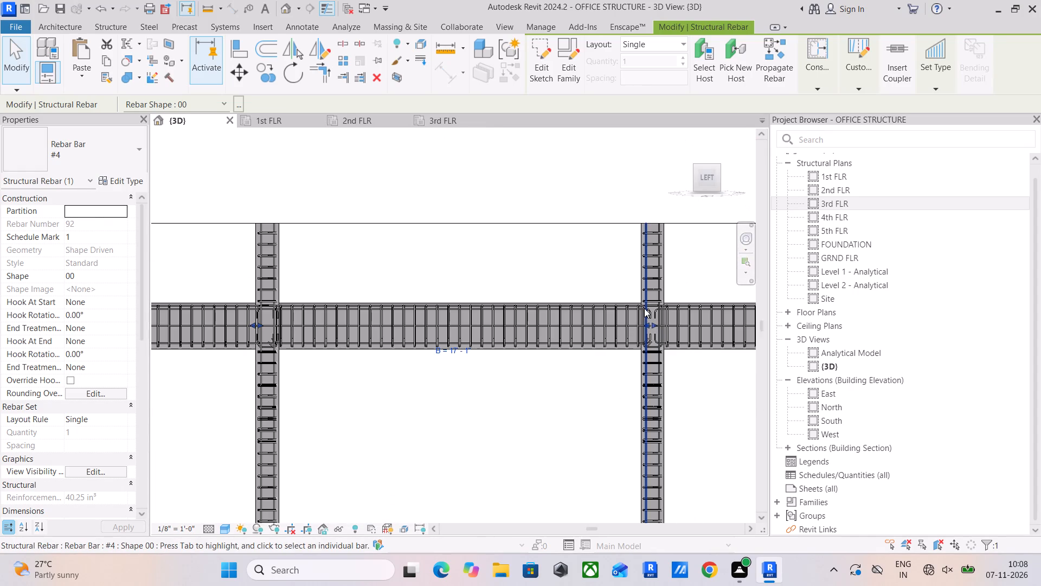
pyautogui.click(266, 74)
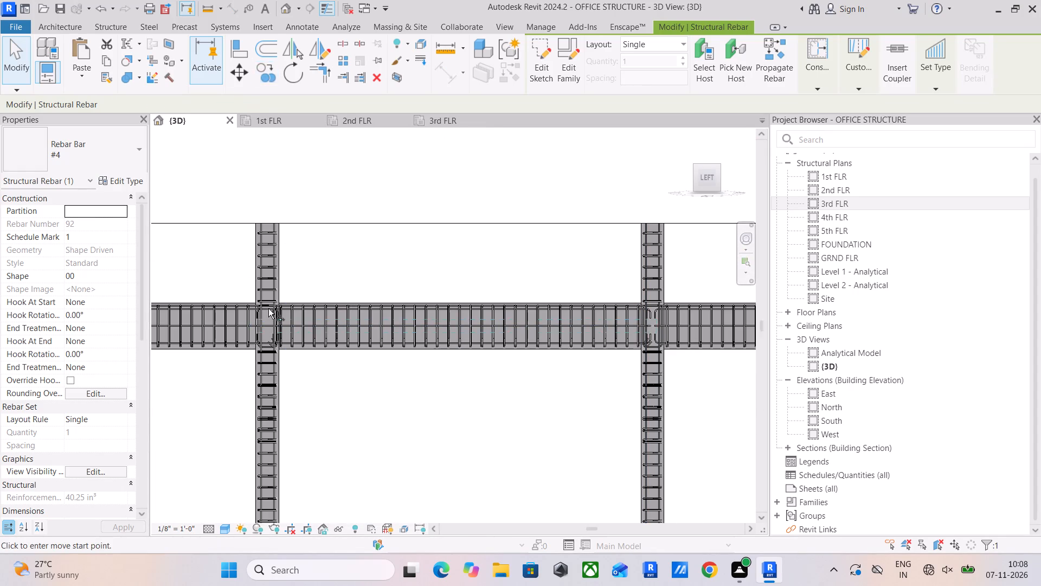
pyautogui.scroll(5, 231, 364)
pyautogui.scroll(11, 293, 280)
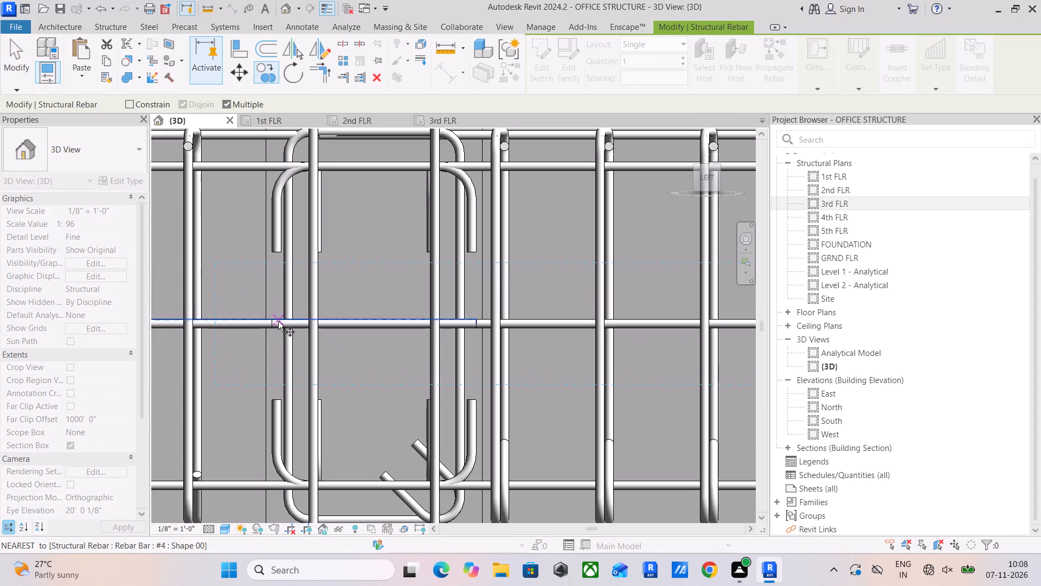
pyautogui.click(271, 323)
pyautogui.scroll(-12, 222, 329)
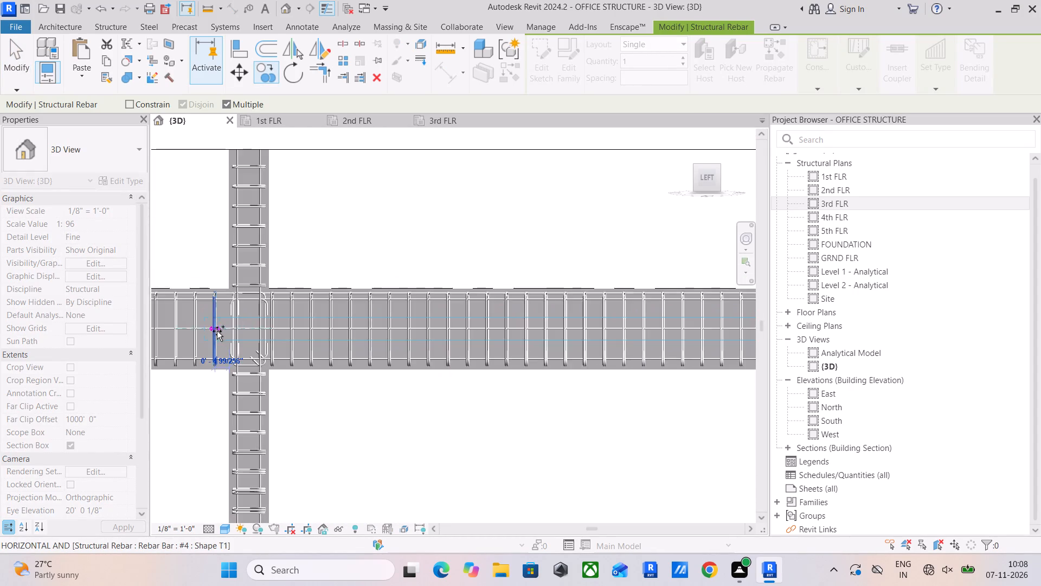
pyautogui.moveTo(217, 331); pyautogui.dragTo(557, 320, button='middle')
pyautogui.scroll(-5, 421, 321)
pyautogui.moveTo(329, 336); pyautogui.dragTo(506, 324, button='middle')
pyautogui.scroll(8, 442, 312)
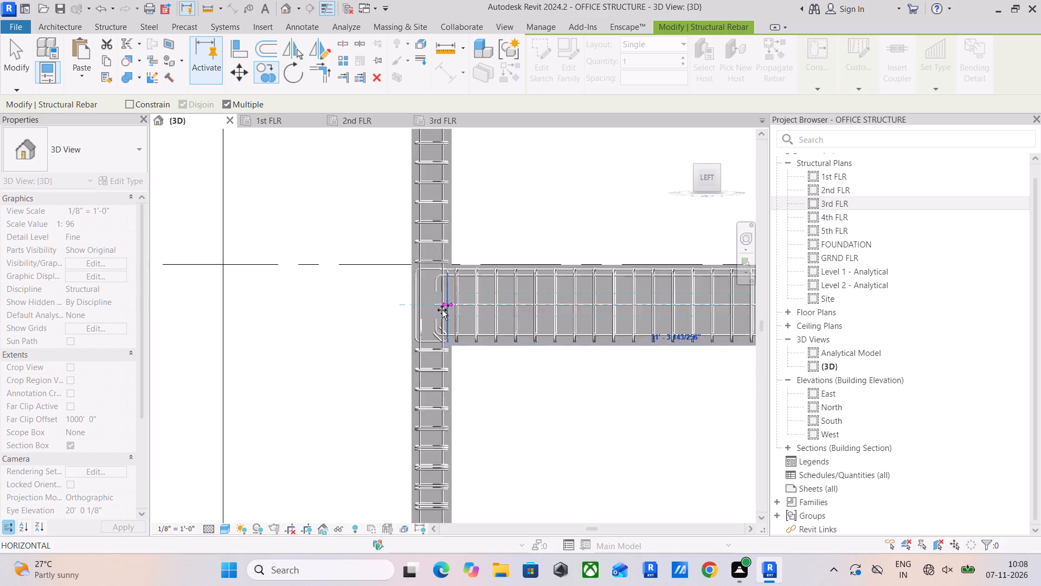
pyautogui.scroll(7, 442, 310)
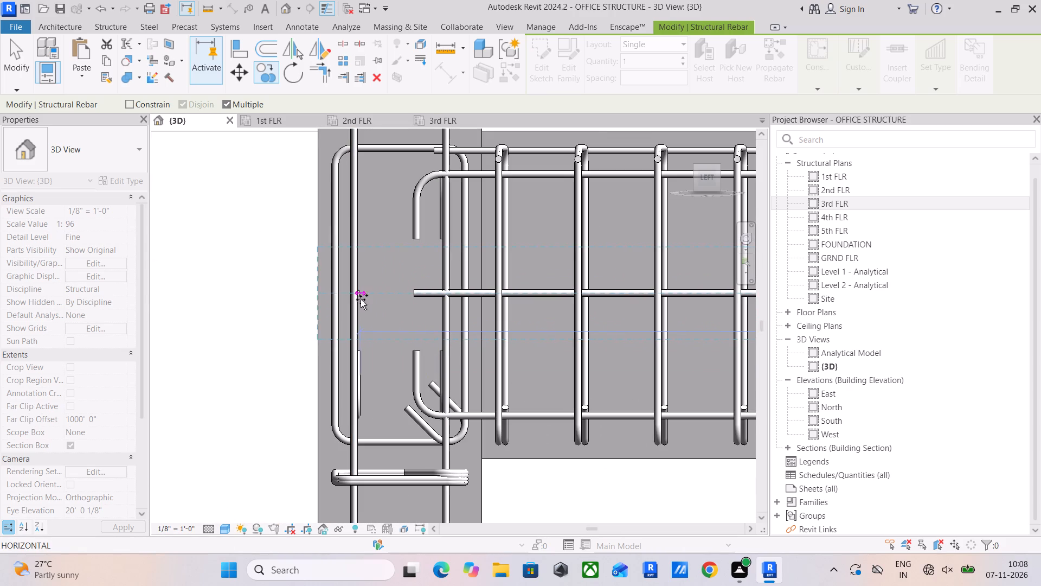
pyautogui.scroll(-9, 362, 299)
pyautogui.moveTo(362, 299); pyautogui.dragTo(365, 188, button='middle')
pyautogui.scroll(-5, 365, 188)
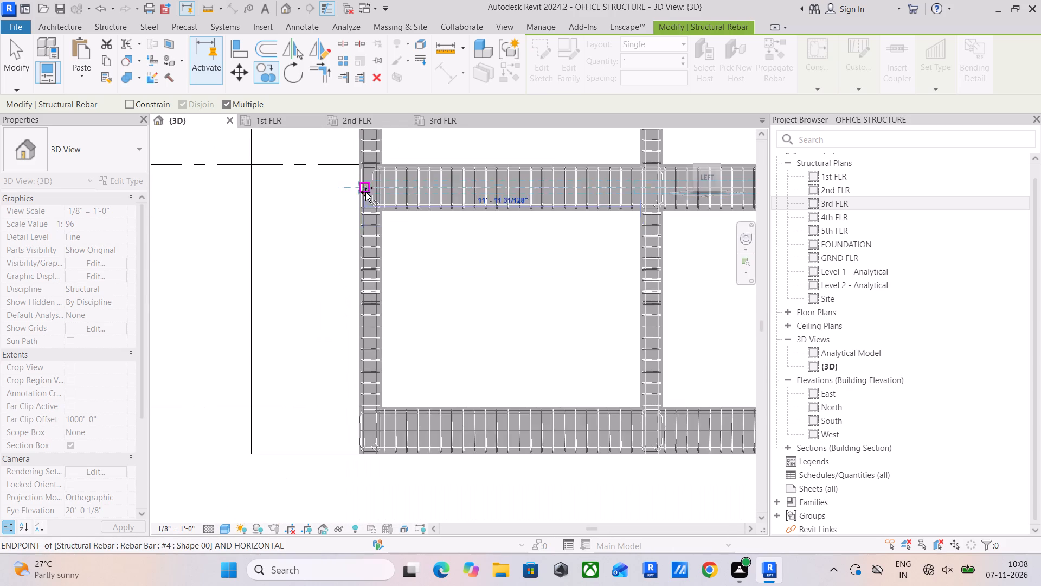
pyautogui.scroll(14, 365, 192)
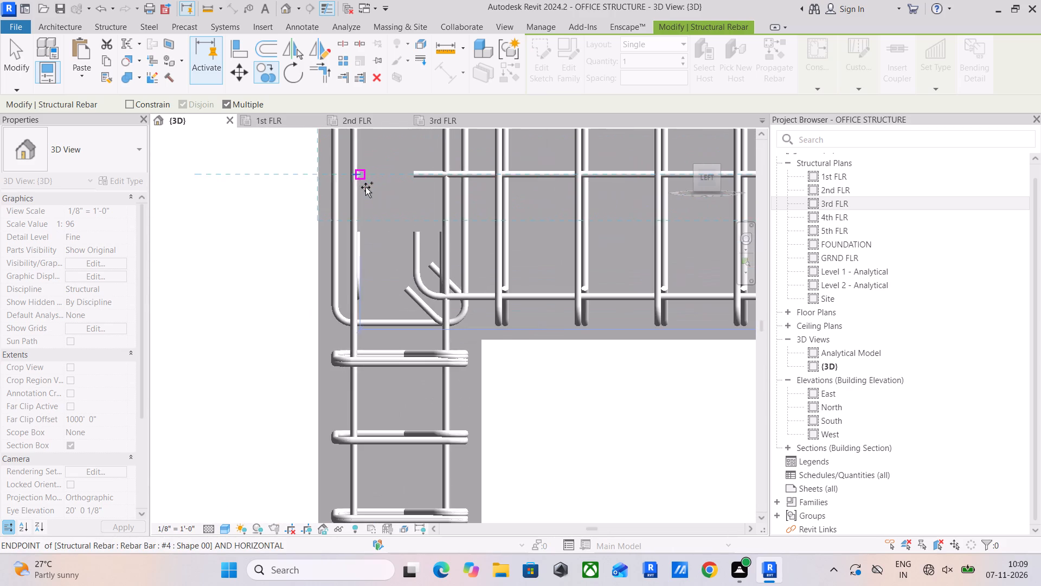
pyautogui.click(354, 180)
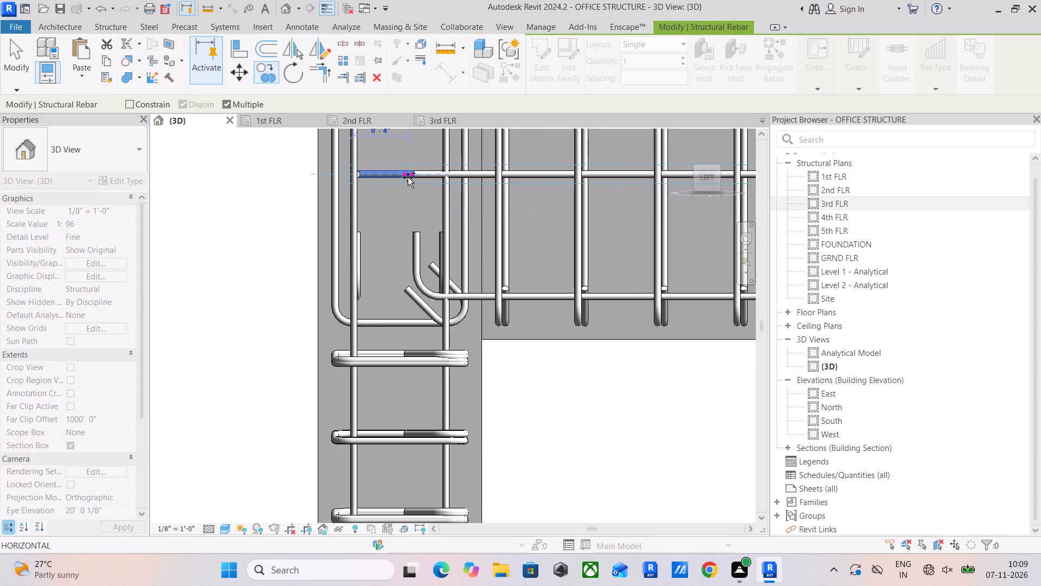
pyautogui.press('Escape')
pyautogui.press('Escape')
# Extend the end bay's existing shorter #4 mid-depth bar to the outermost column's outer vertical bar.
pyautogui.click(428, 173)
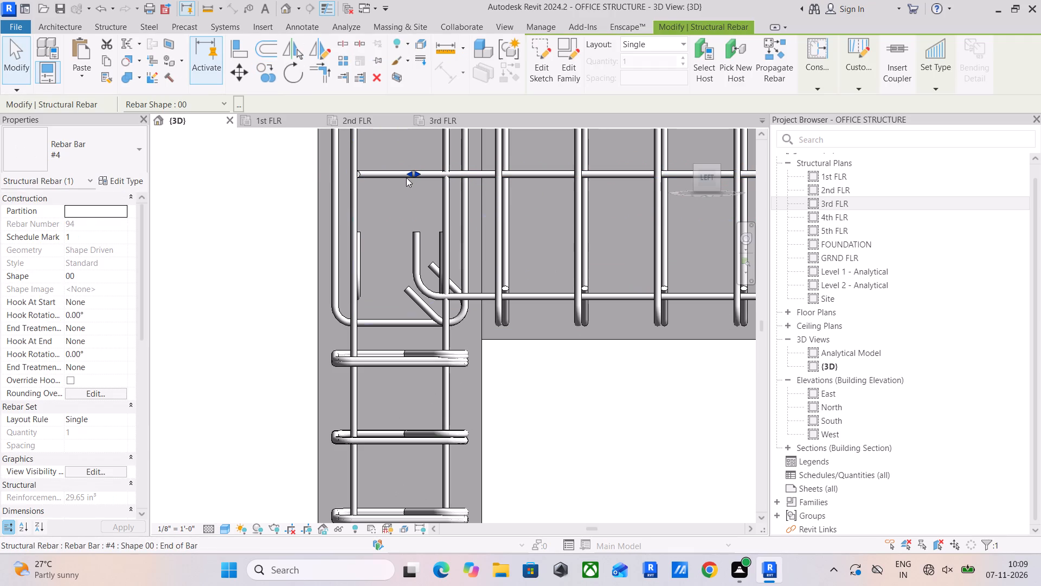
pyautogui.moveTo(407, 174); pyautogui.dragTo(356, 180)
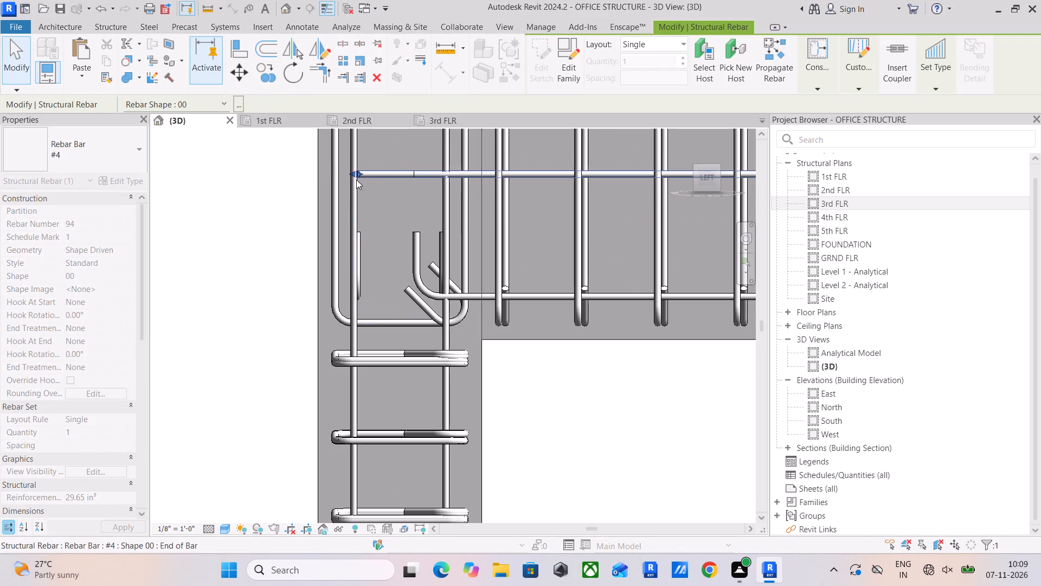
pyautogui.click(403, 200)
# Delete the end bay's existing #4 mid-depth bar that duplicates the copied one.
pyautogui.click(423, 172)
pyautogui.keyDown('shift'); pyautogui.moveTo(410, 202); pyautogui.dragTo(426, 216, button='middle'); pyautogui.keyUp('shift')
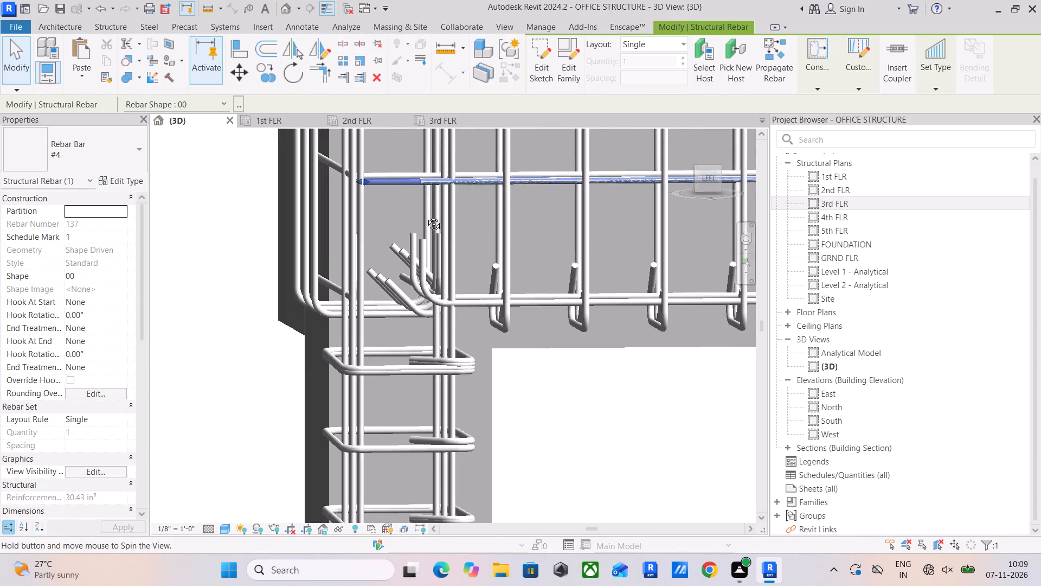
pyautogui.keyDown('shift'); pyautogui.moveTo(426, 216); pyautogui.dragTo(482, 263, button='middle'); pyautogui.keyUp('shift')
pyautogui.press('Delete')
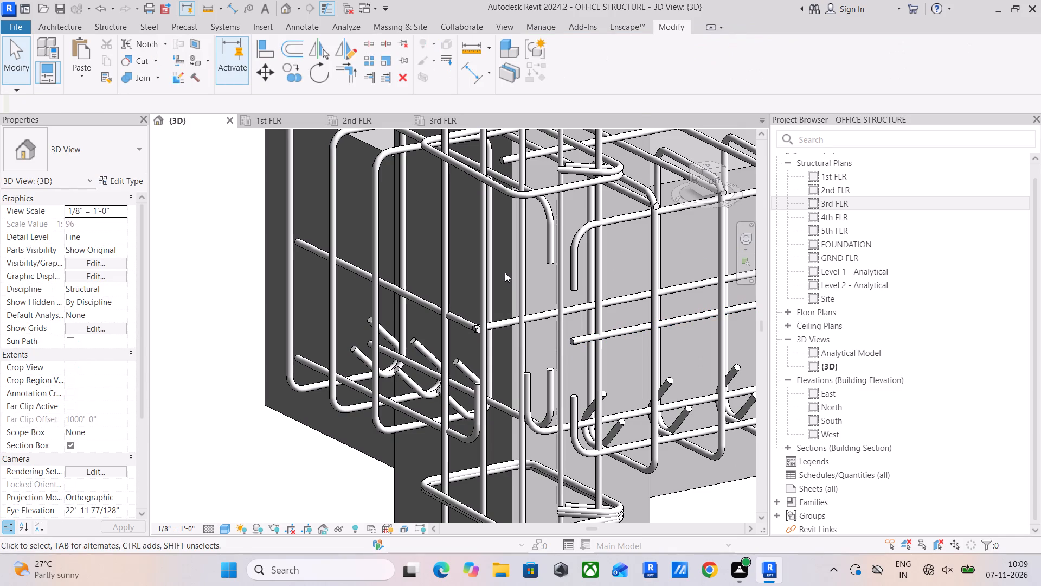
# Extend the end bay's remaining short #4 mid-depth bar to the outer vertical bar of the outermost column, level with the copied bar's end.
pyautogui.click(583, 341)
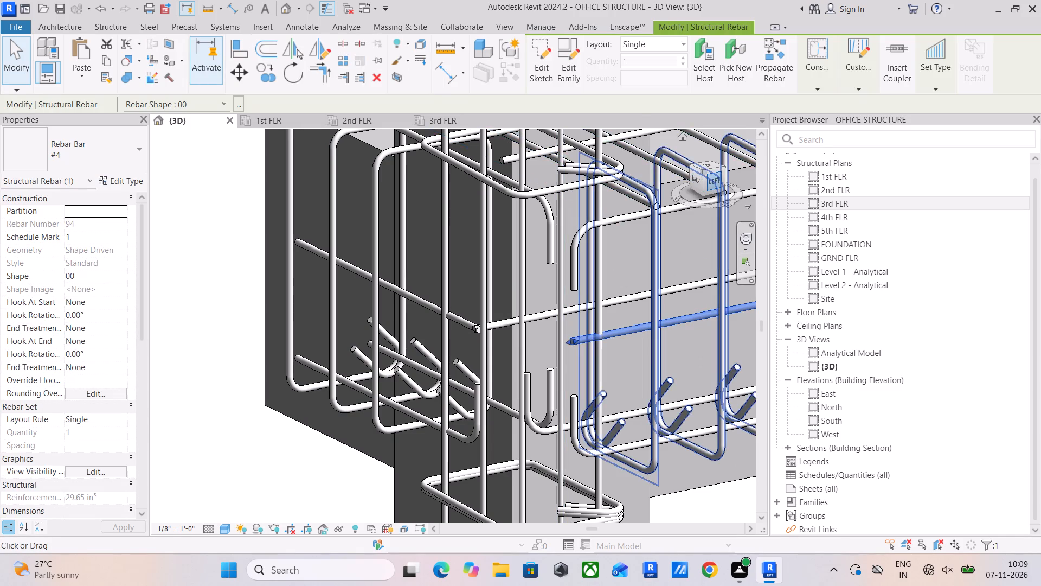
pyautogui.click(714, 184)
pyautogui.scroll(5, 363, 261)
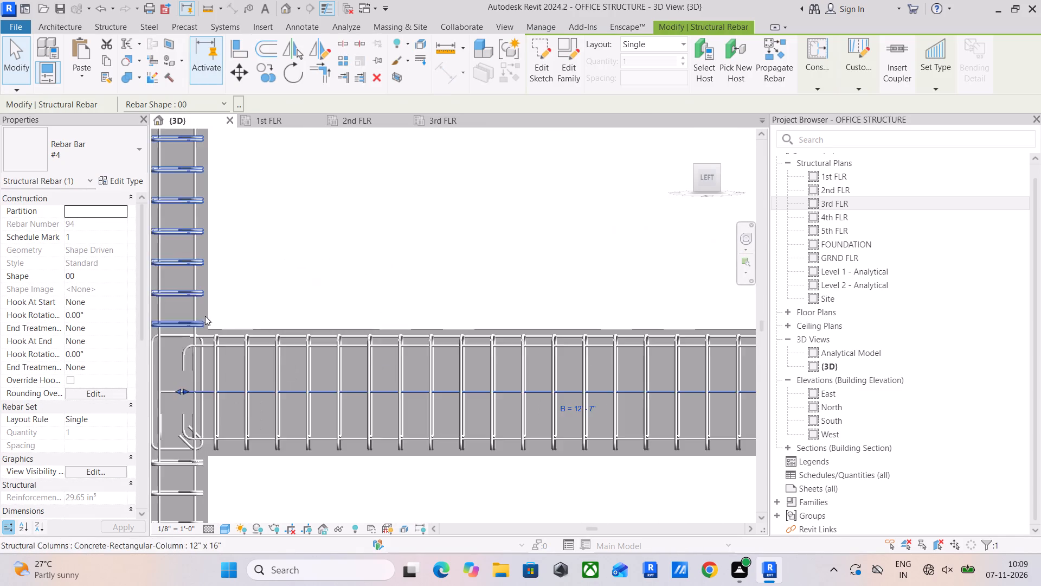
pyautogui.moveTo(205, 316); pyautogui.dragTo(457, 277, button='middle')
pyautogui.scroll(6, 403, 364)
pyautogui.scroll(6, 498, 310)
pyautogui.scroll(5, 354, 383)
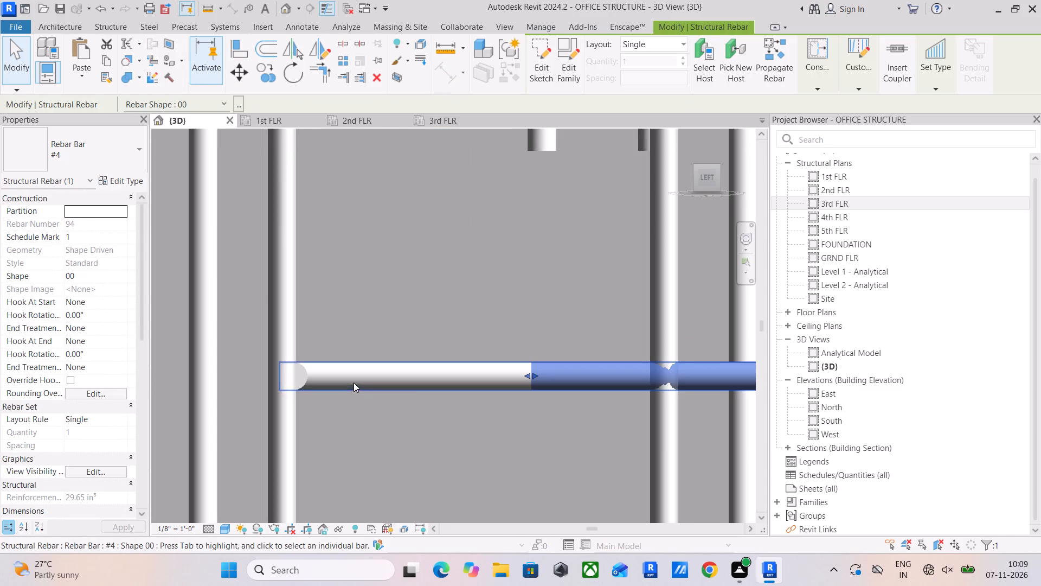
pyautogui.moveTo(524, 377); pyautogui.dragTo(296, 403)
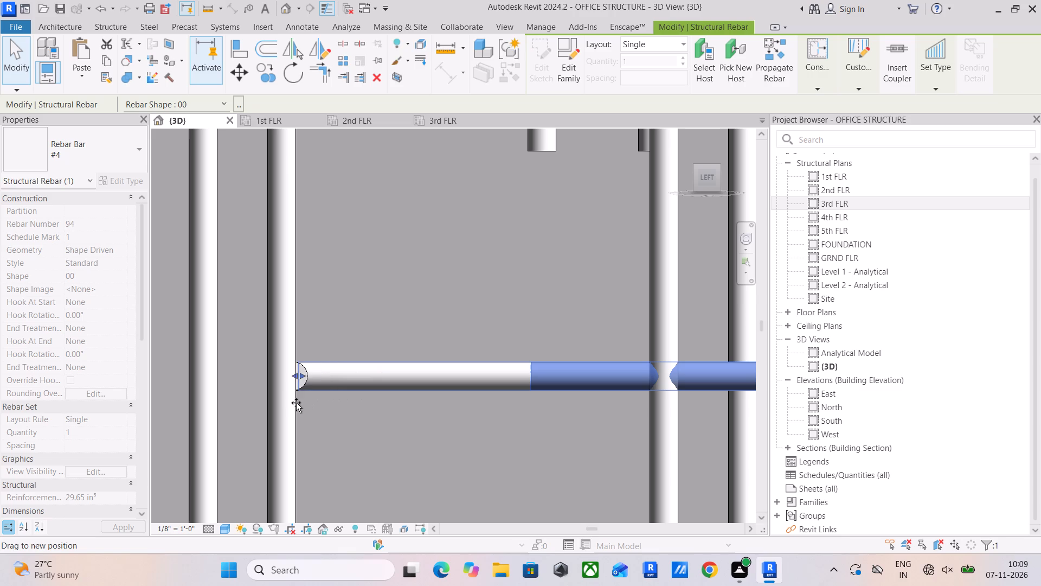
pyautogui.moveTo(296, 403); pyautogui.dragTo(284, 410)
pyautogui.click(382, 286)
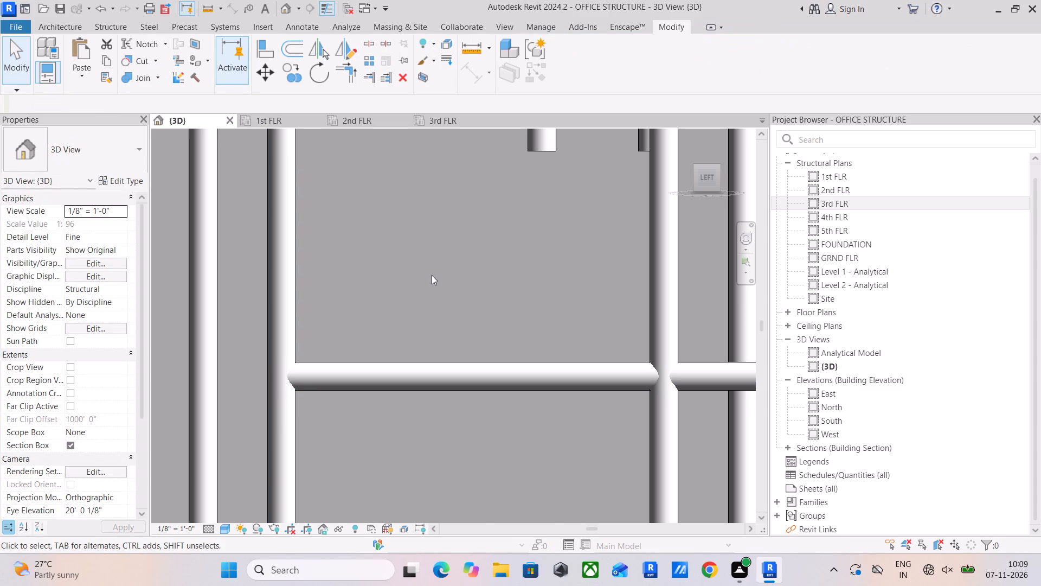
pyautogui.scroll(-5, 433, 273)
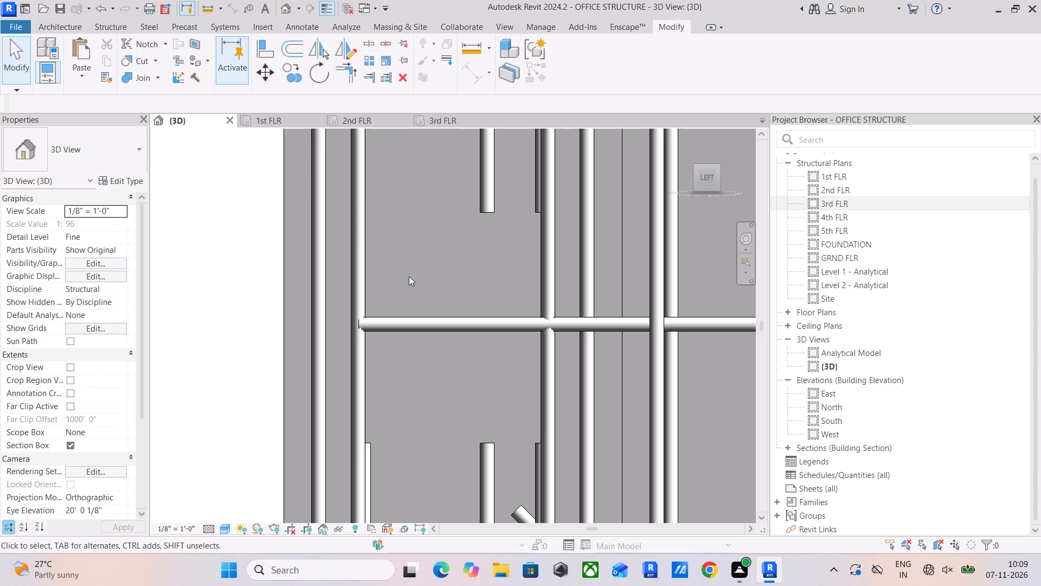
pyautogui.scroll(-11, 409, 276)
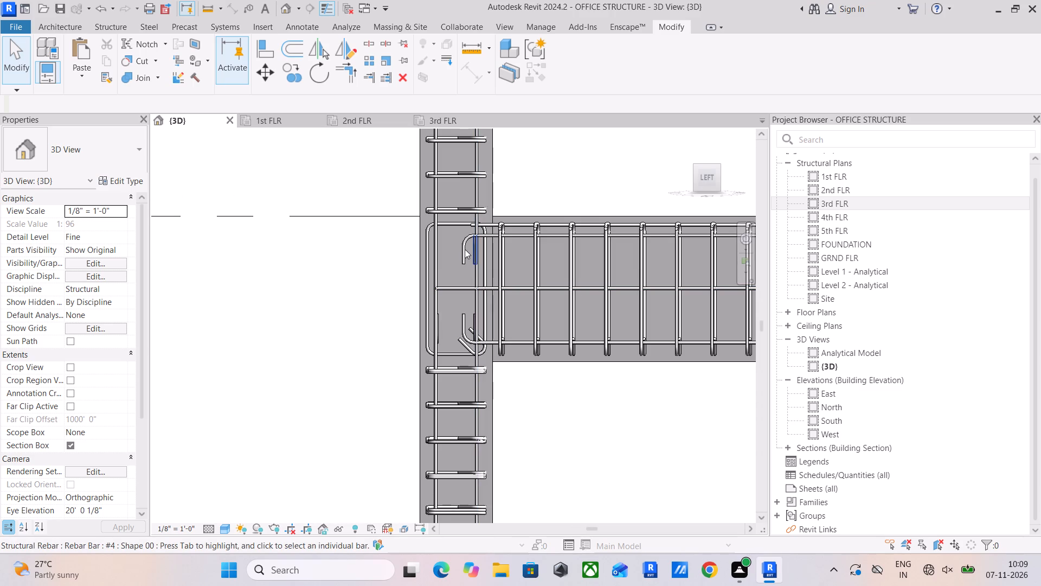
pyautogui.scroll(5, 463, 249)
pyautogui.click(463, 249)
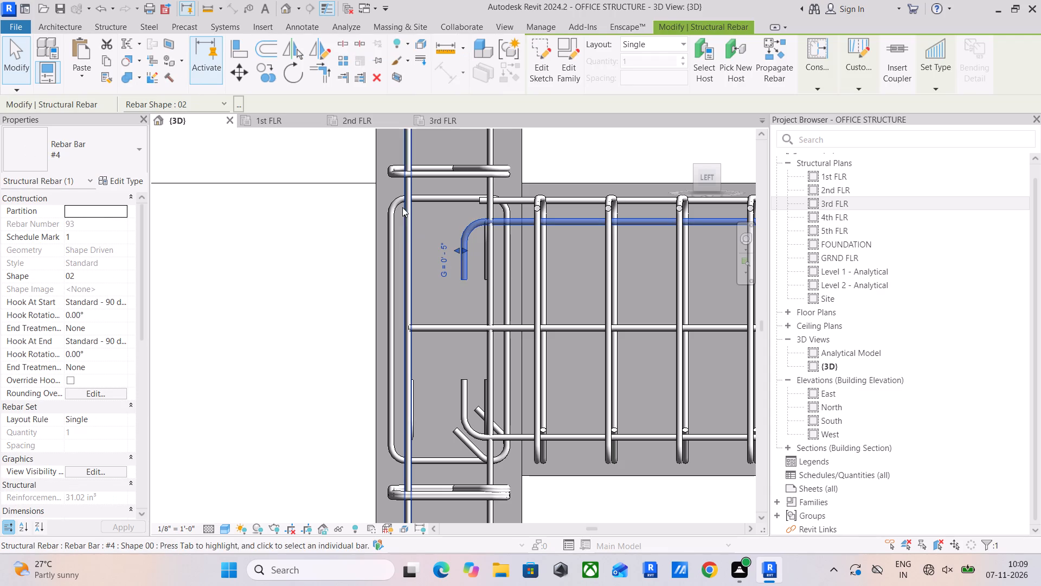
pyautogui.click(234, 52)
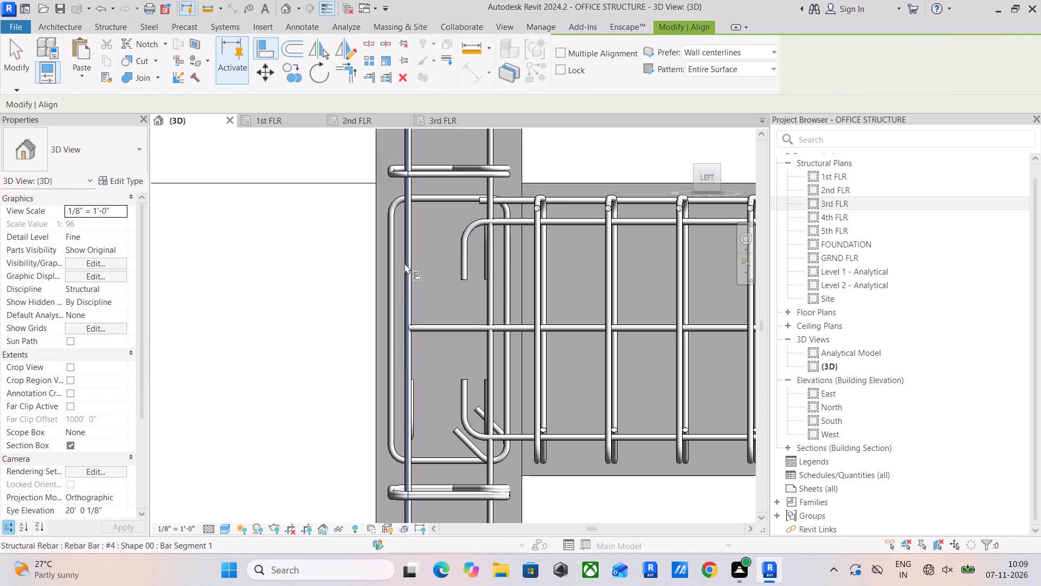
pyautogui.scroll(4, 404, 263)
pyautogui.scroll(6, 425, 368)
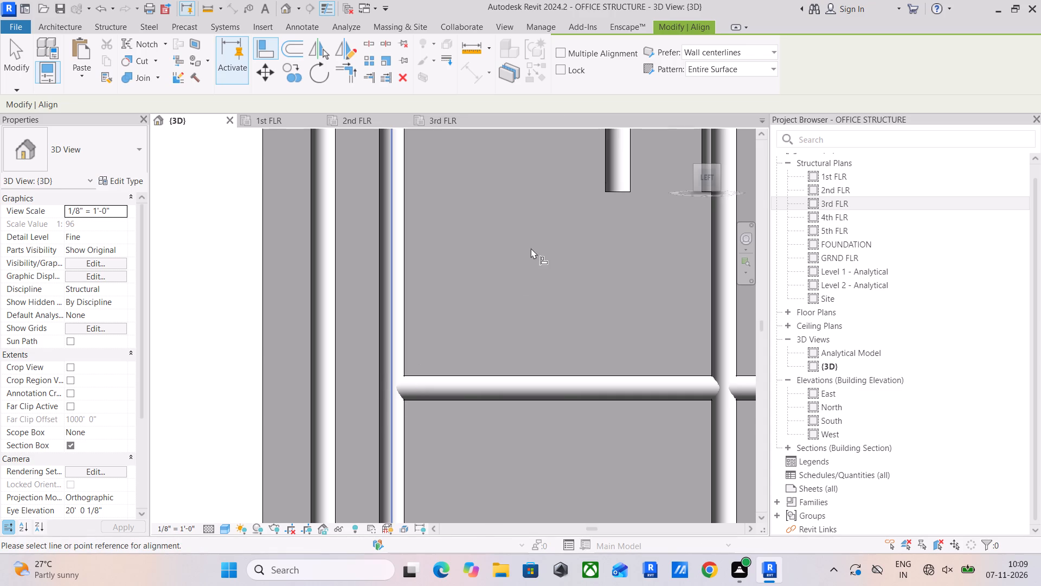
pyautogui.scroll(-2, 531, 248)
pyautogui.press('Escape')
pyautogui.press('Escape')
# Extend the top hooked #4 bar so its 90-degree hook reaches the outer vertical bar of the outermost column.
pyautogui.click(598, 167)
pyautogui.moveTo(597, 213); pyautogui.dragTo(606, 366, button='middle')
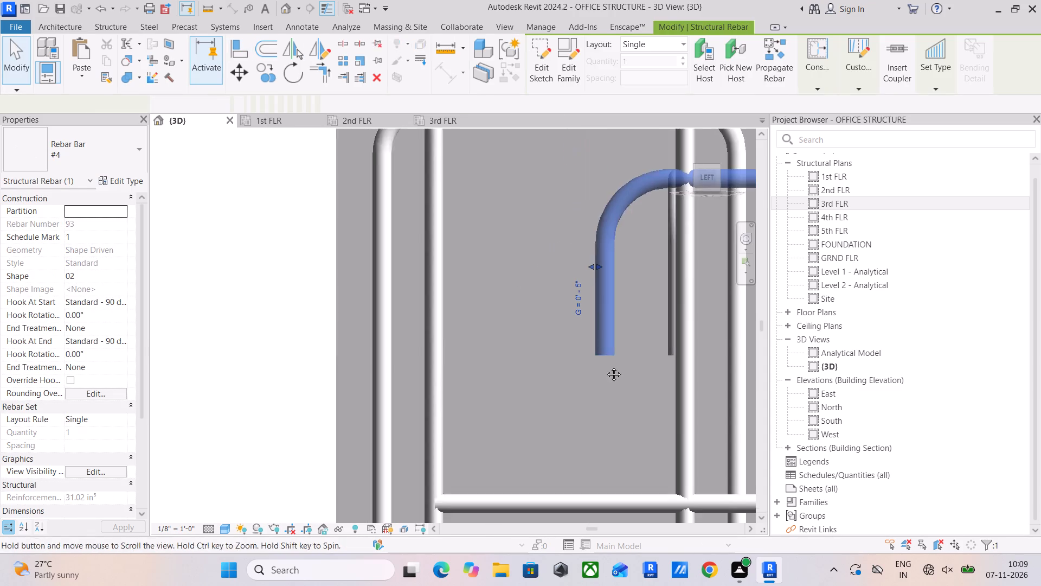
pyautogui.scroll(-1, 597, 288)
pyautogui.moveTo(588, 273); pyautogui.dragTo(444, 299)
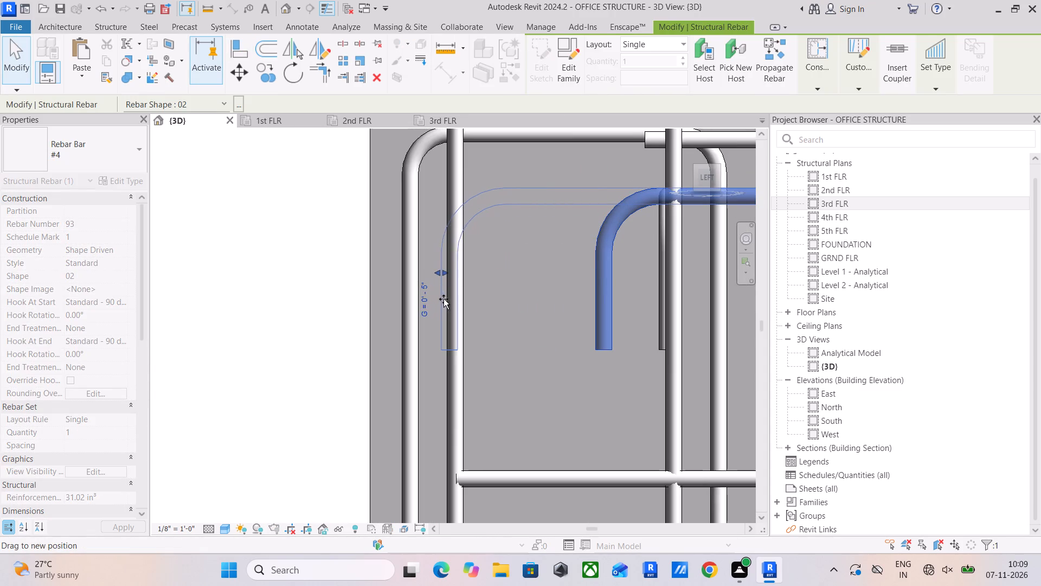
pyautogui.moveTo(444, 299); pyautogui.dragTo(447, 302)
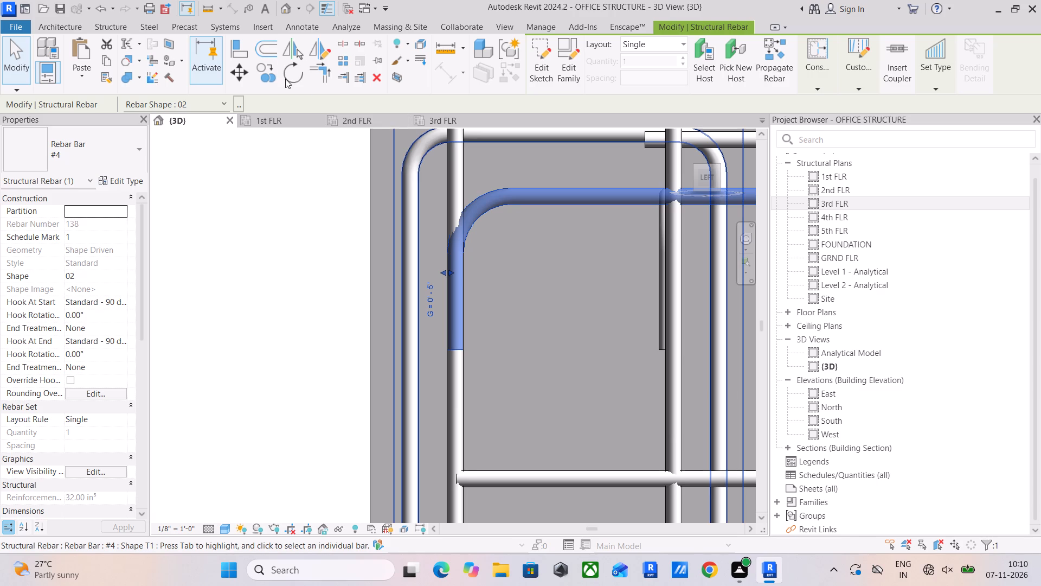
# Align the 90-degree hooks of both bottom #4 bars with the outer vertical bar of the outermost column.
pyautogui.click(236, 52)
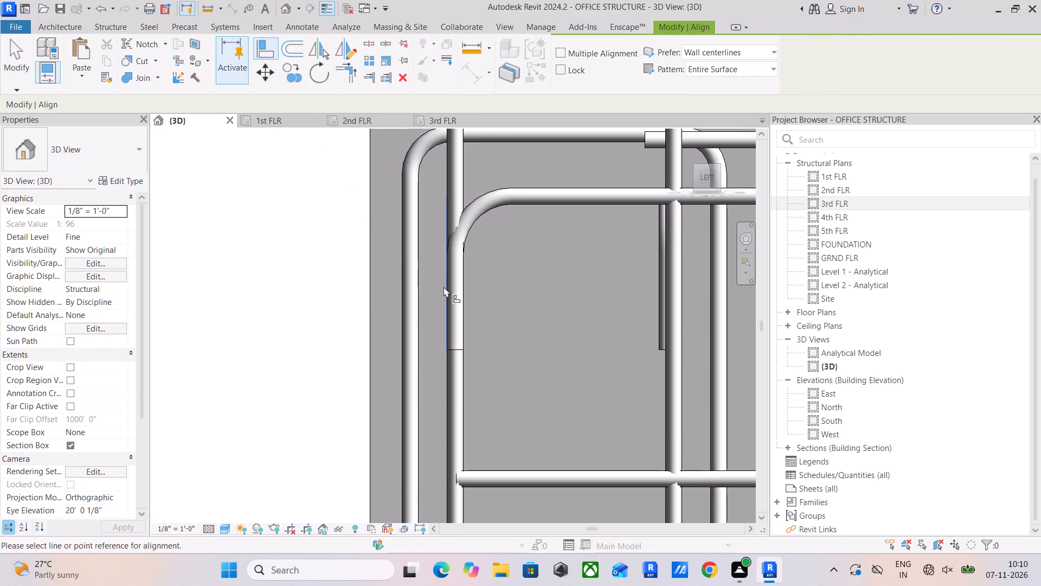
pyautogui.click(444, 285)
pyautogui.scroll(-2, 659, 292)
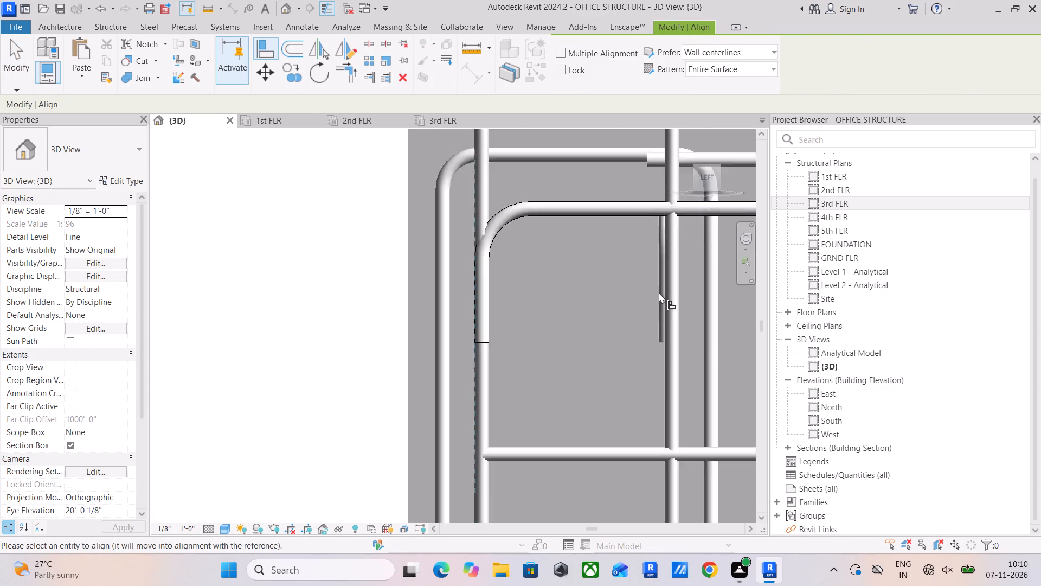
pyautogui.scroll(-2, 659, 292)
pyautogui.moveTo(660, 295); pyautogui.dragTo(537, 316, button='middle')
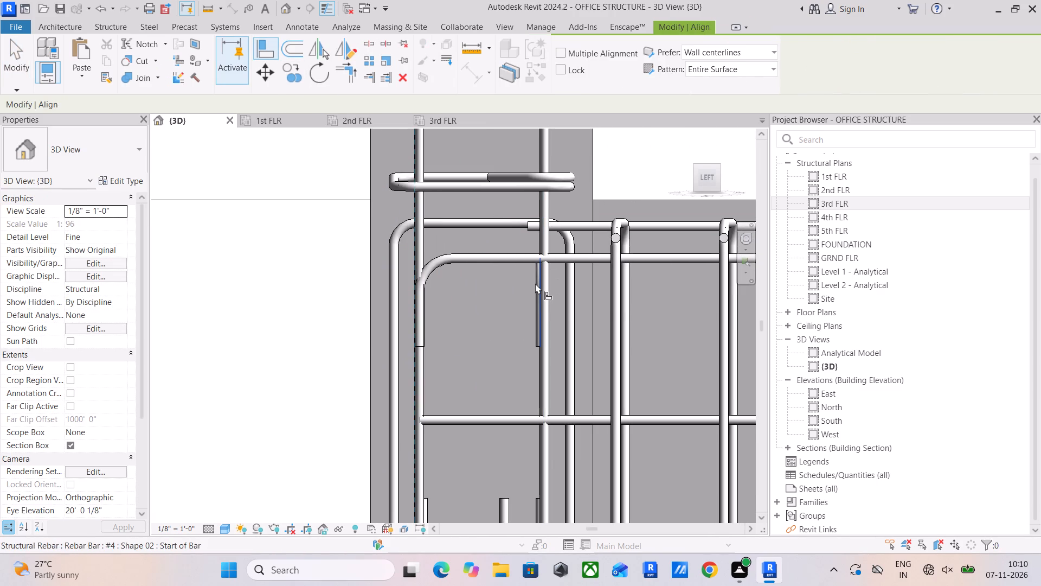
pyautogui.moveTo(526, 402); pyautogui.dragTo(531, 207, button='middle')
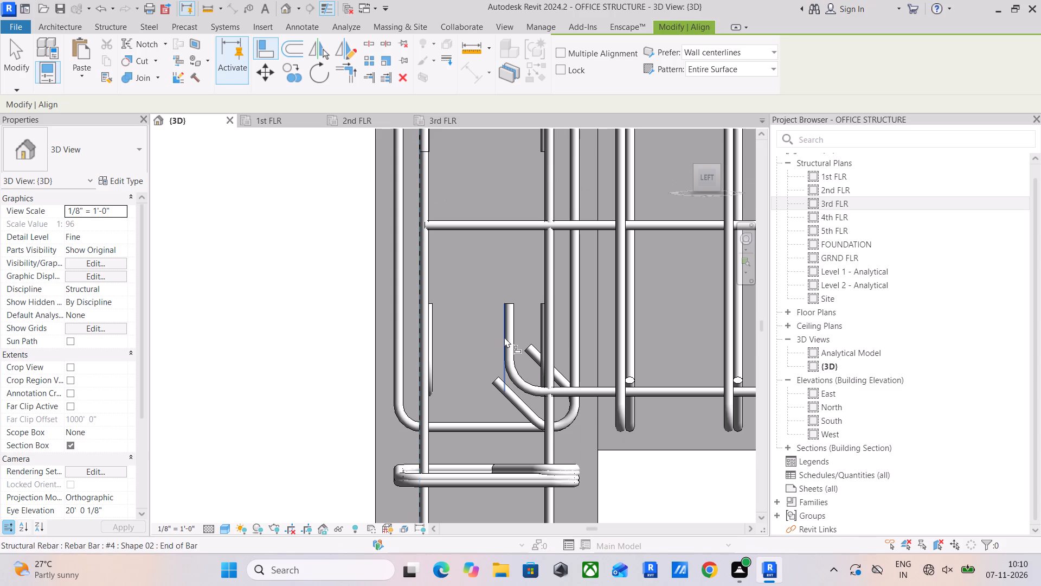
pyautogui.click(504, 337)
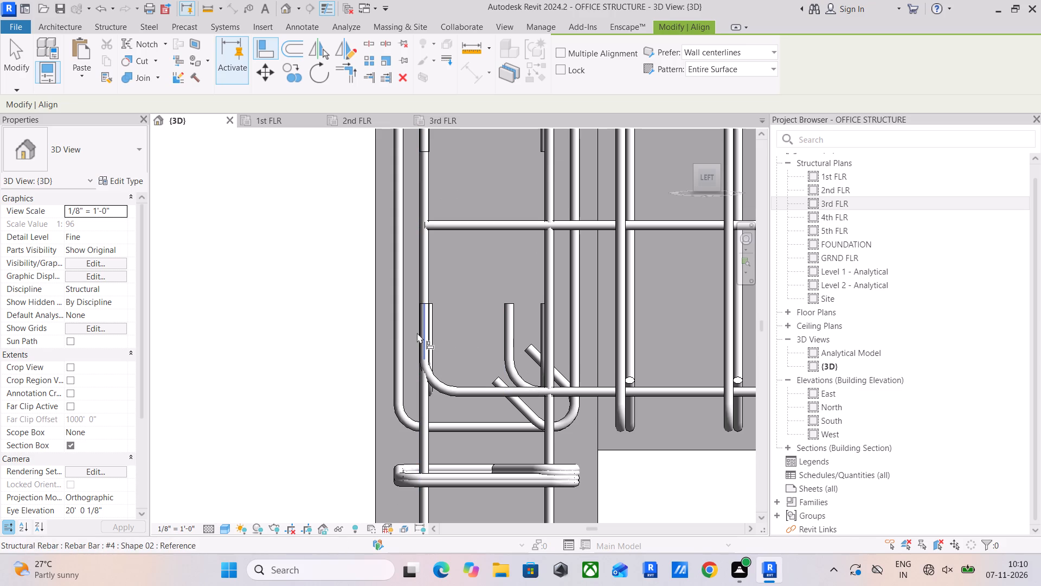
pyautogui.scroll(5, 419, 334)
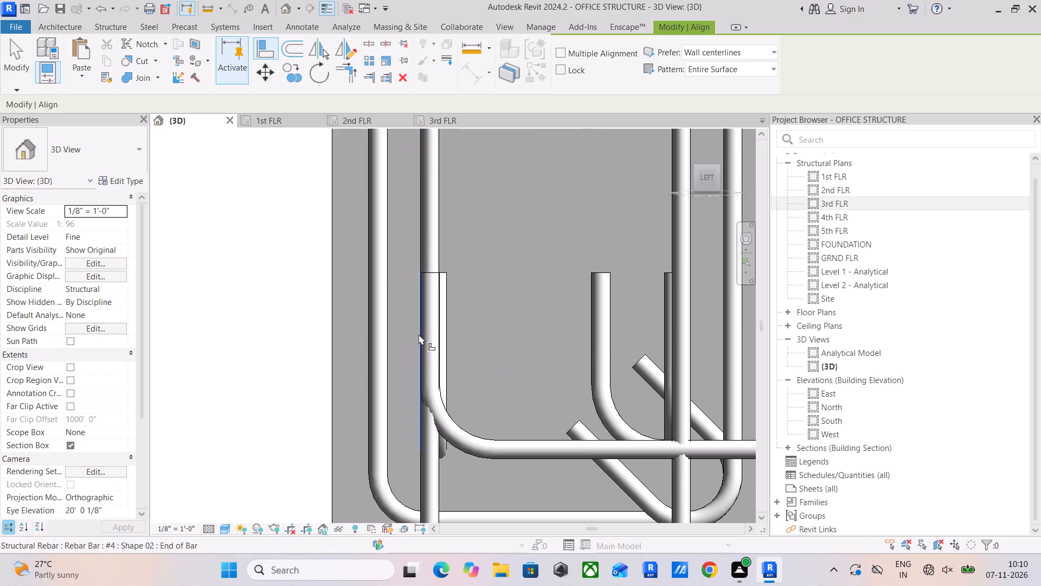
pyautogui.click(420, 336)
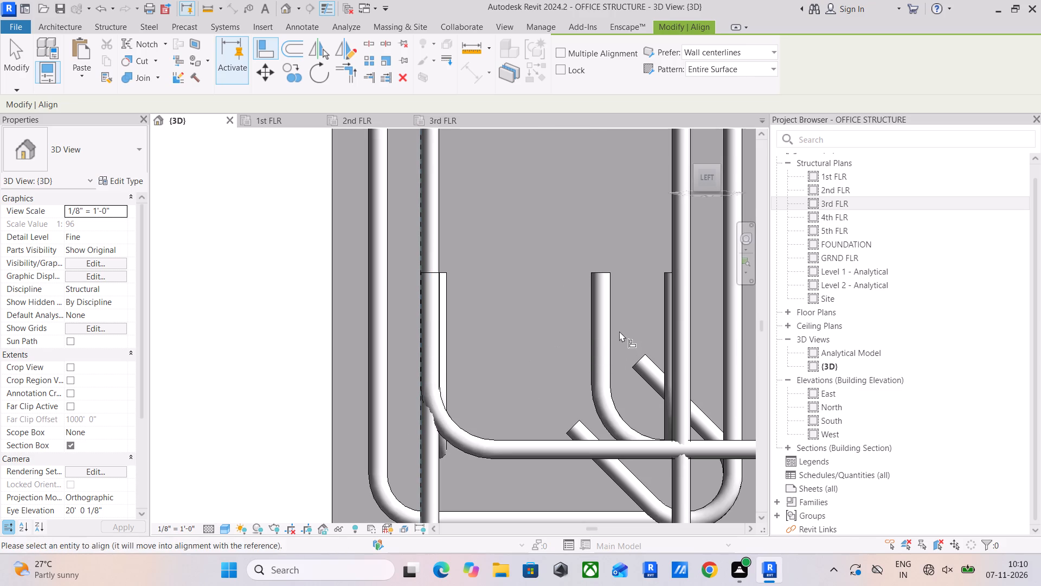
pyautogui.click(586, 339)
pyautogui.scroll(-6, 547, 282)
pyautogui.moveTo(545, 282); pyautogui.dragTo(521, 442, button='middle')
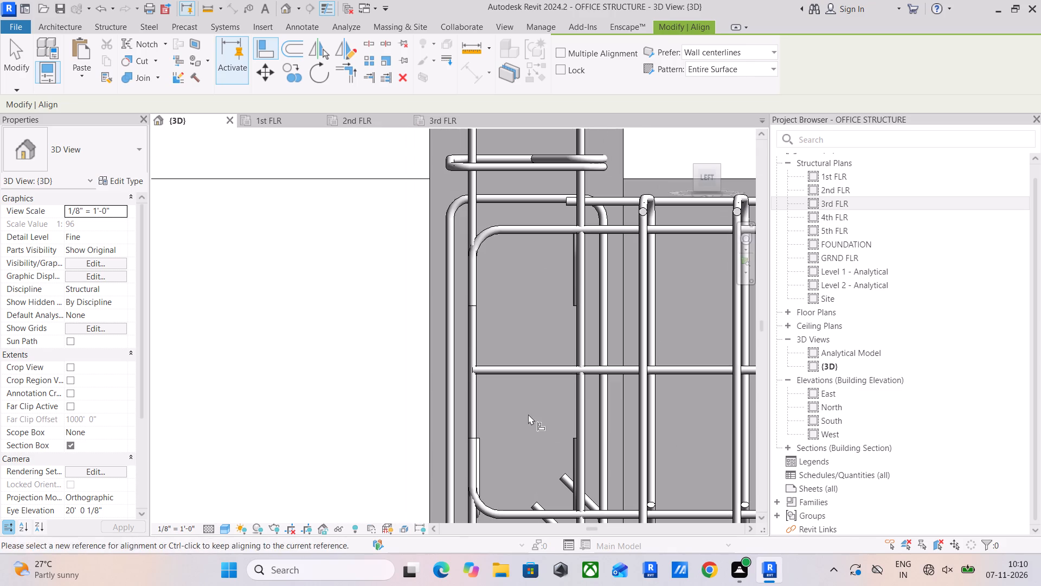
pyautogui.press('Escape')
pyautogui.press('Escape')
# Mirror a copy of the extended top hooked #4 bar about the centreline of the 12 x 24 beam.
pyautogui.click(507, 224)
pyautogui.scroll(-4, 508, 291)
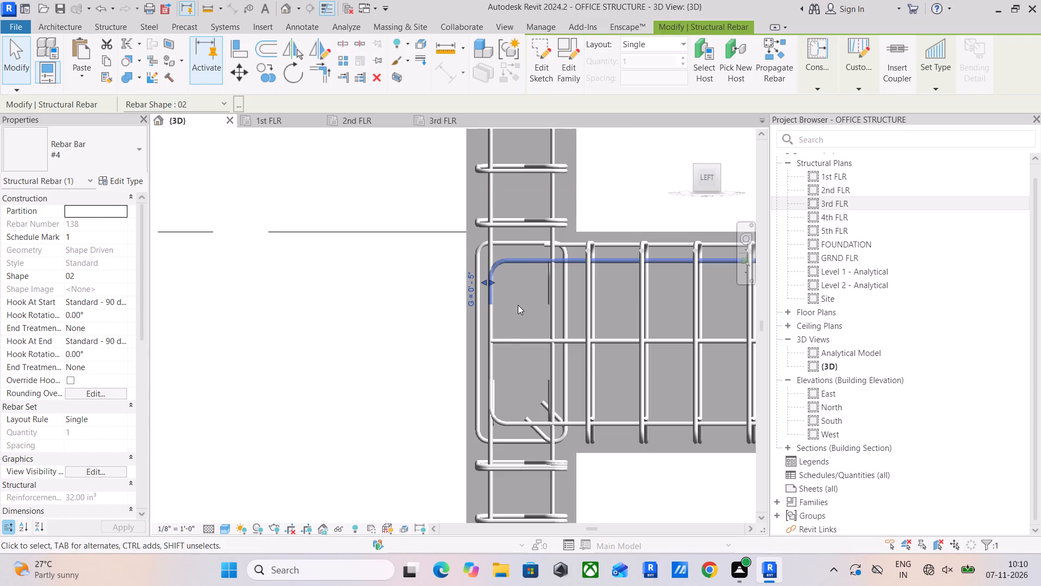
pyautogui.keyDown('shift'); pyautogui.moveTo(519, 307); pyautogui.dragTo(612, 330, button='middle'); pyautogui.keyUp('shift')
pyautogui.moveTo(614, 332); pyautogui.dragTo(382, 314, button='middle')
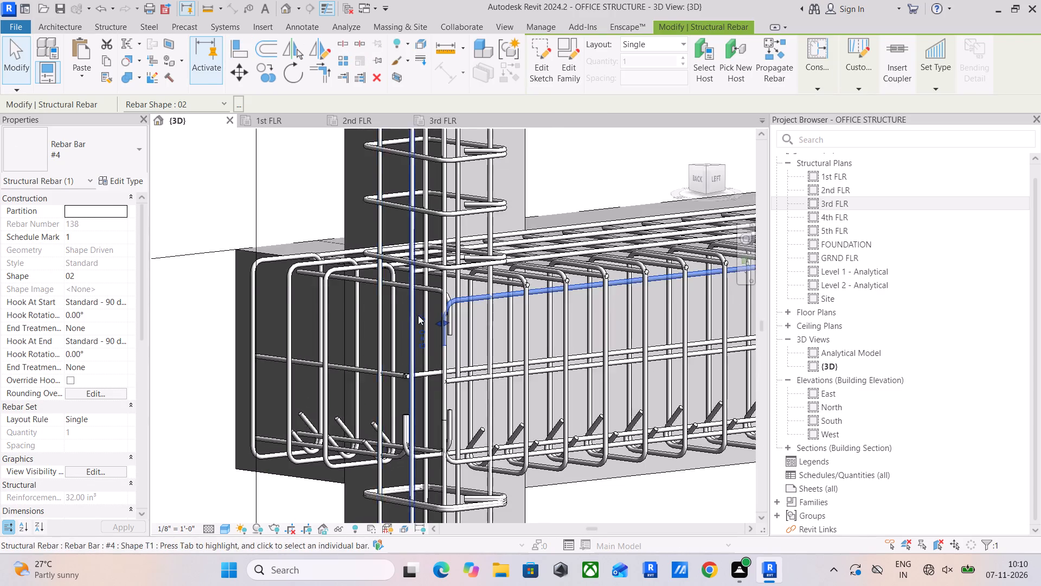
pyautogui.scroll(-4, 423, 318)
pyautogui.keyDown('shift'); pyautogui.moveTo(457, 330); pyautogui.dragTo(514, 329, button='middle'); pyautogui.keyUp('shift')
pyautogui.moveTo(516, 328); pyautogui.dragTo(401, 358, button='middle')
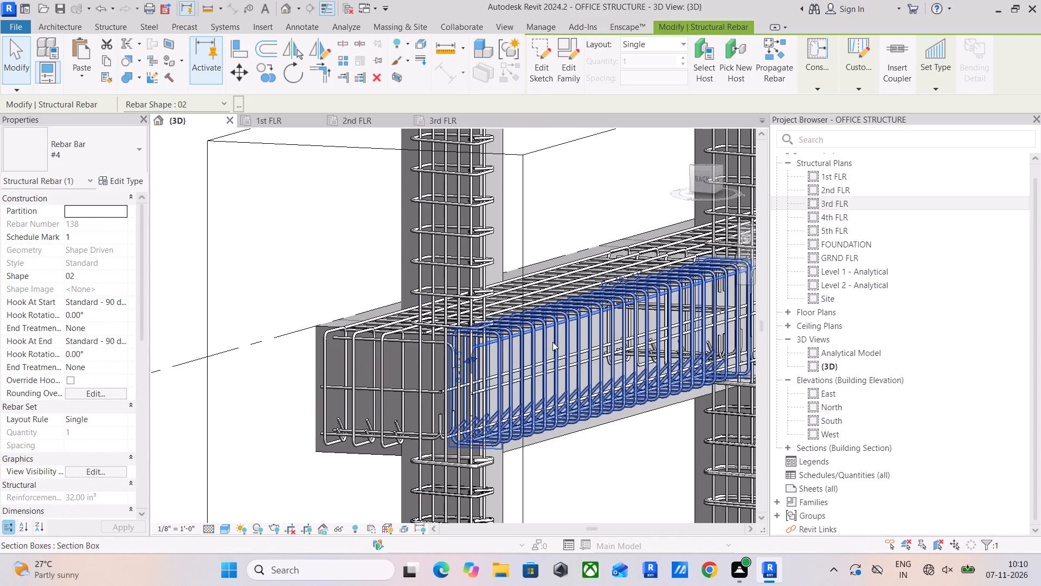
pyautogui.keyDown('shift'); pyautogui.moveTo(557, 343); pyautogui.dragTo(602, 437, button='middle'); pyautogui.keyUp('shift')
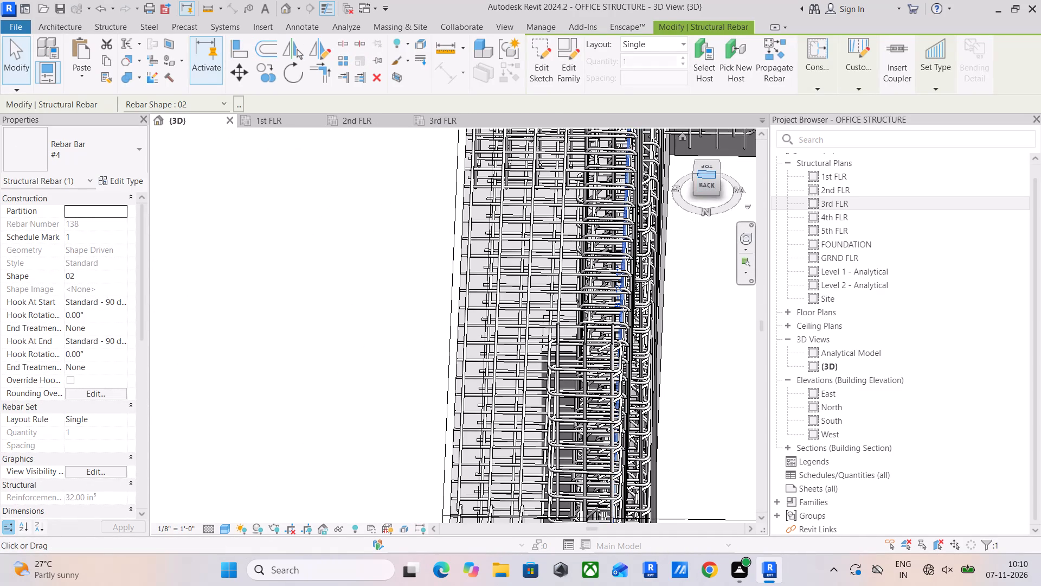
pyautogui.click(709, 170)
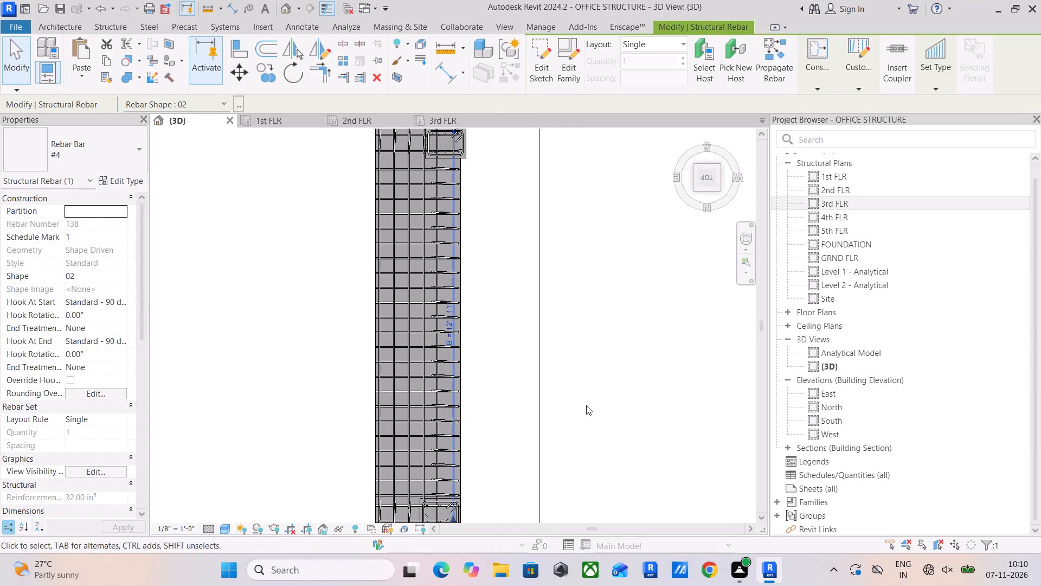
pyautogui.scroll(5, 416, 393)
pyautogui.moveTo(430, 396); pyautogui.dragTo(415, 364, button='middle')
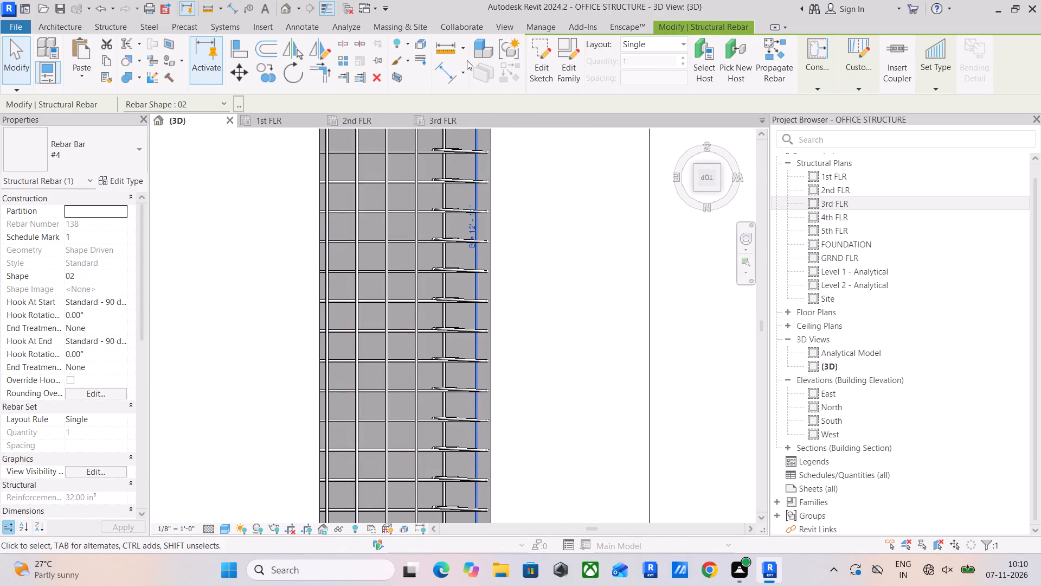
pyautogui.click(324, 54)
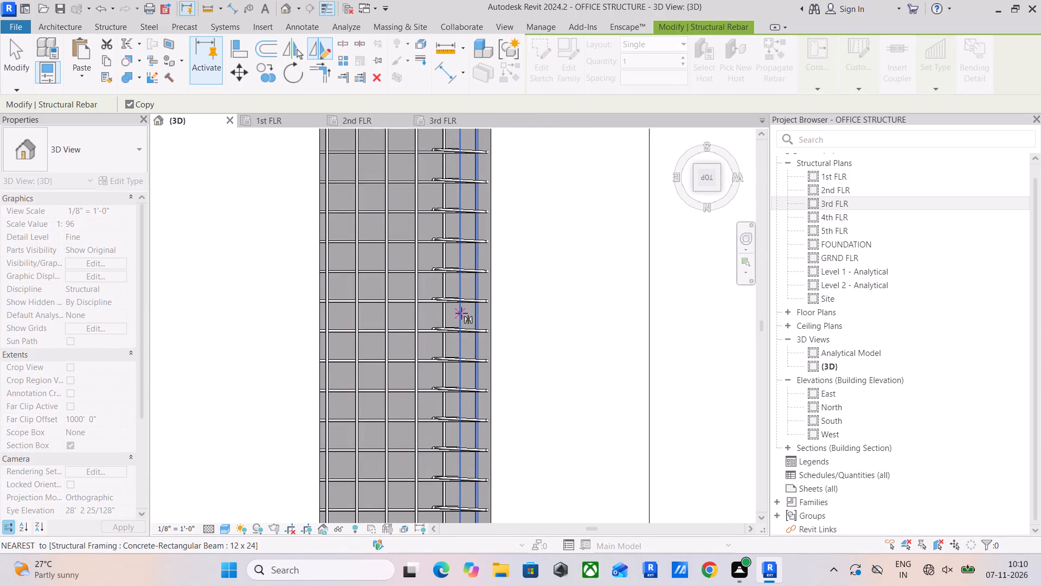
pyautogui.click(461, 313)
pyautogui.click(461, 307)
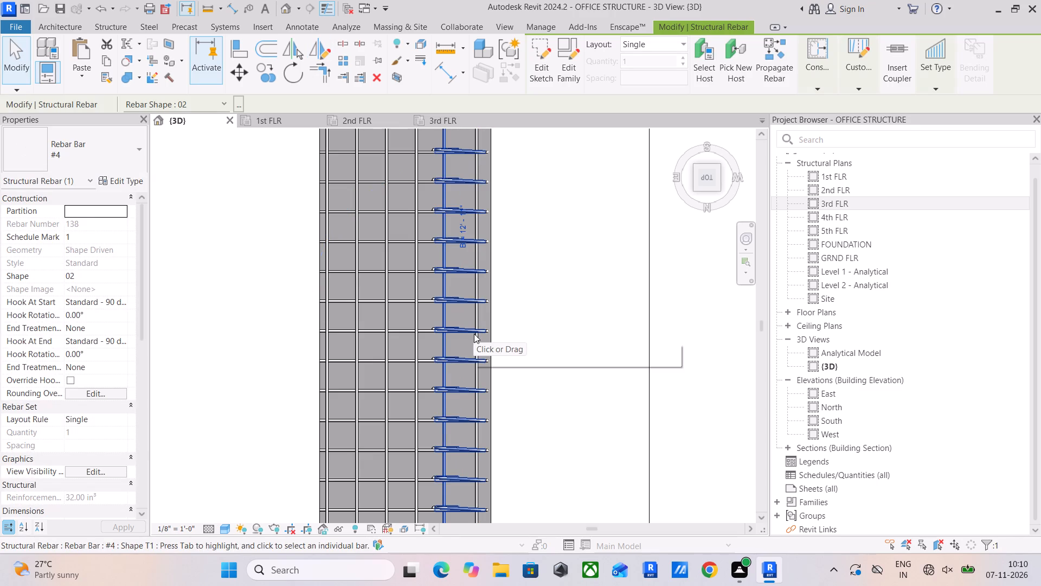
# Examine the mirrored top bar at the column and the beam reinforcement along the bays towards the opposite end.
pyautogui.moveTo(712, 181); pyautogui.dragTo(709, 159)
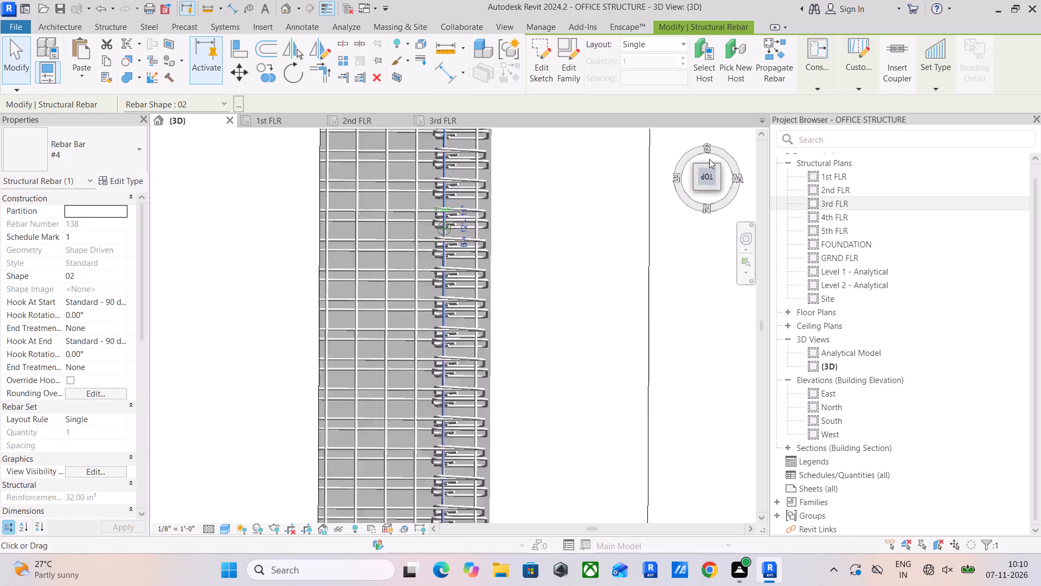
pyautogui.moveTo(709, 159); pyautogui.dragTo(709, 151)
pyautogui.click(702, 188)
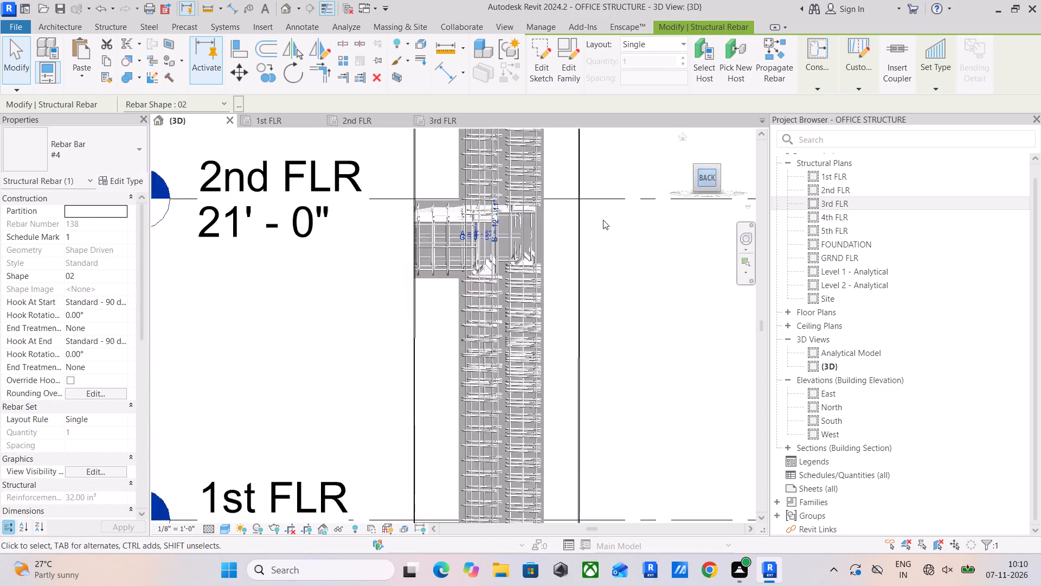
pyautogui.scroll(10, 515, 210)
pyautogui.scroll(1, 428, 424)
pyautogui.moveTo(439, 387); pyautogui.dragTo(451, 328, button='middle')
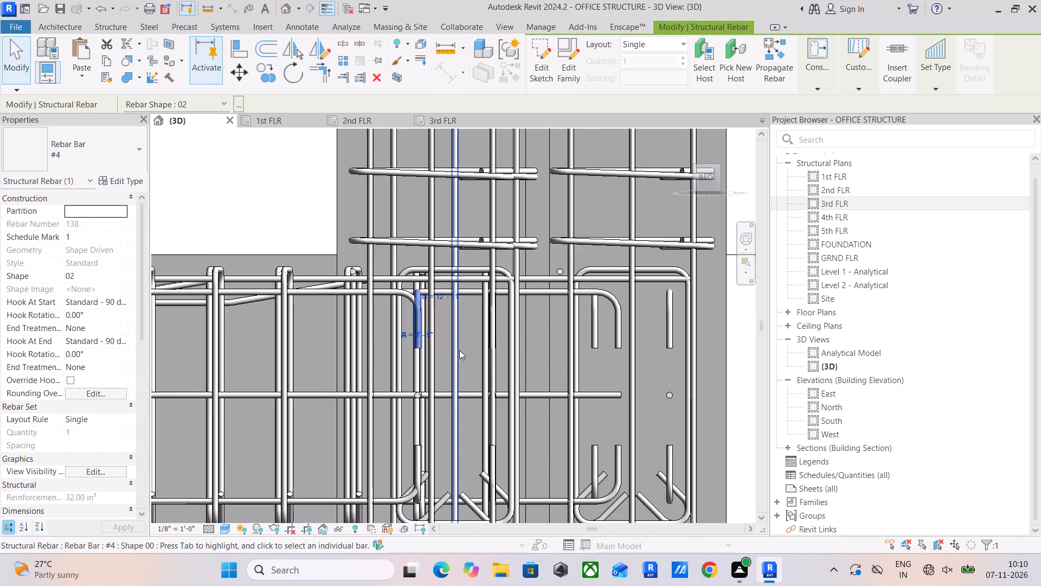
pyautogui.scroll(5, 459, 349)
pyautogui.click(464, 334)
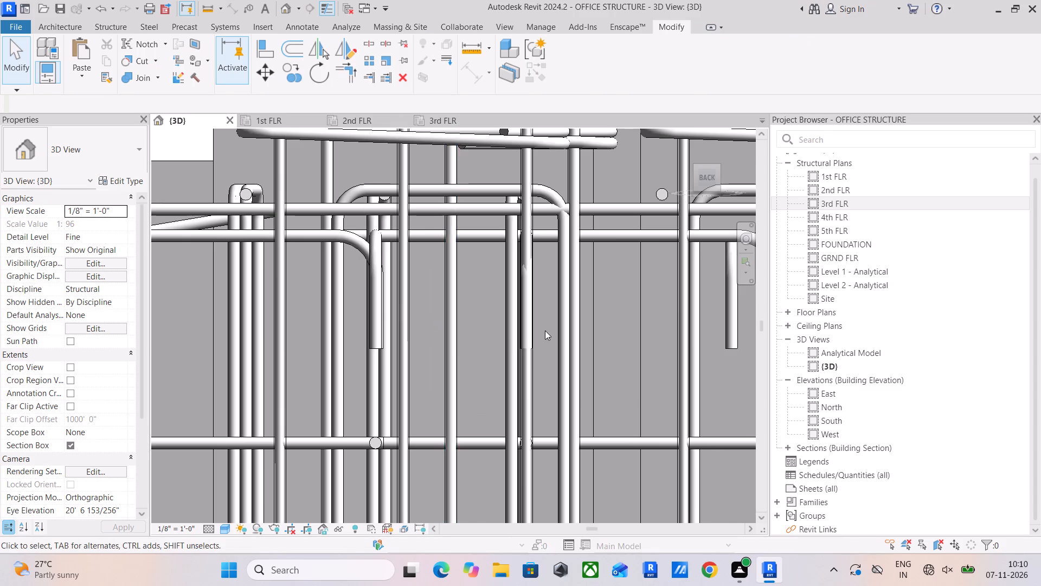
pyautogui.scroll(-4, 545, 330)
pyautogui.keyDown('shift'); pyautogui.moveTo(599, 335); pyautogui.dragTo(490, 373, button='middle'); pyautogui.keyUp('shift')
pyautogui.scroll(-3, 506, 362)
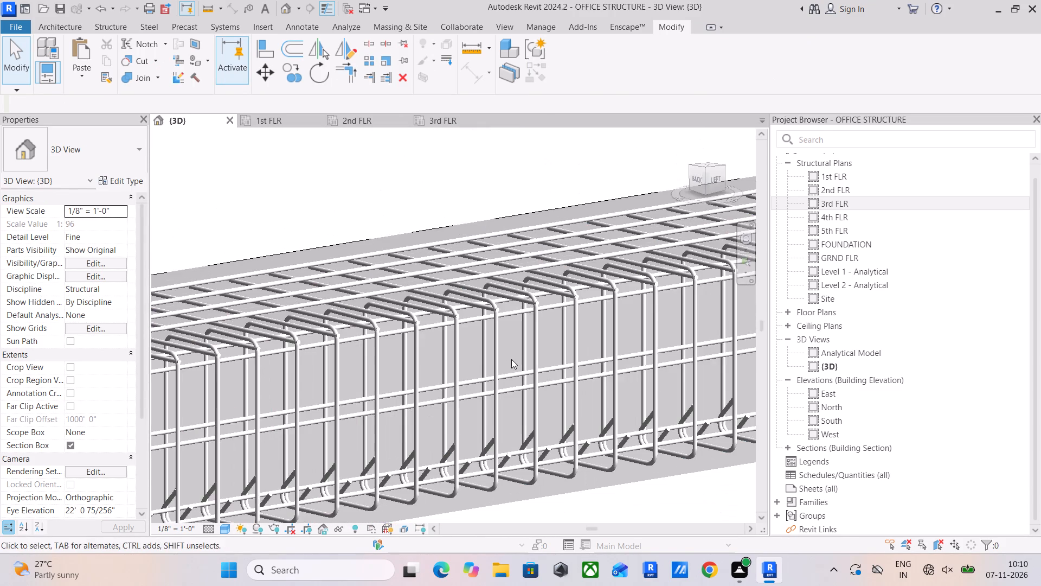
pyautogui.moveTo(511, 359); pyautogui.dragTo(512, 241, button='middle')
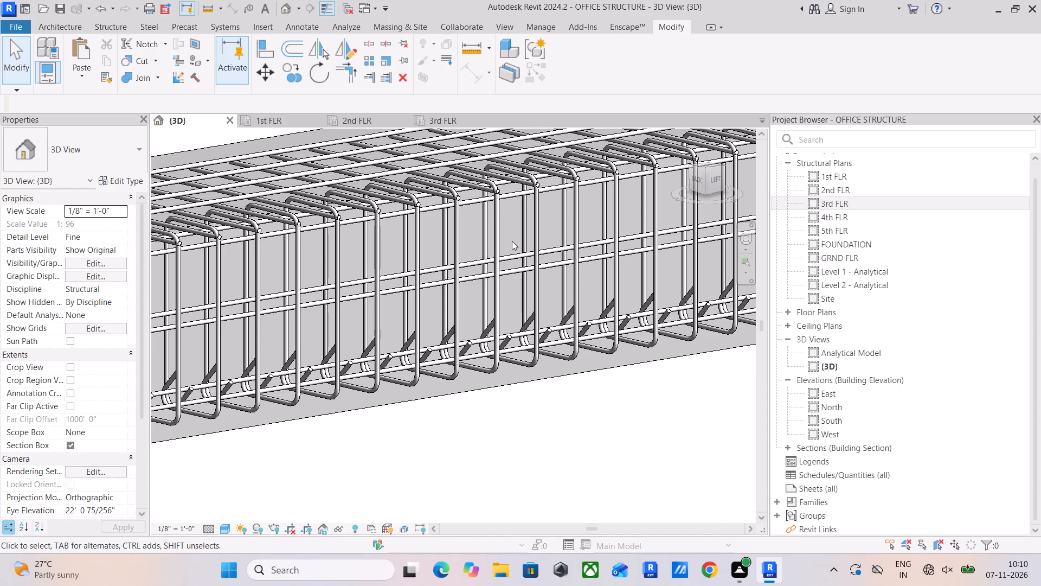
pyautogui.scroll(-8, 516, 232)
pyautogui.moveTo(536, 241); pyautogui.dragTo(410, 299, button='middle')
pyautogui.scroll(5, 616, 218)
pyautogui.scroll(5, 512, 298)
pyautogui.moveTo(474, 315); pyautogui.dragTo(393, 322, button='middle')
pyautogui.scroll(-10, 484, 282)
pyautogui.moveTo(567, 282); pyautogui.dragTo(233, 353, button='middle')
pyautogui.scroll(-4, 489, 313)
pyautogui.moveTo(526, 320); pyautogui.dragTo(313, 405, button='middle')
pyautogui.scroll(6, 600, 332)
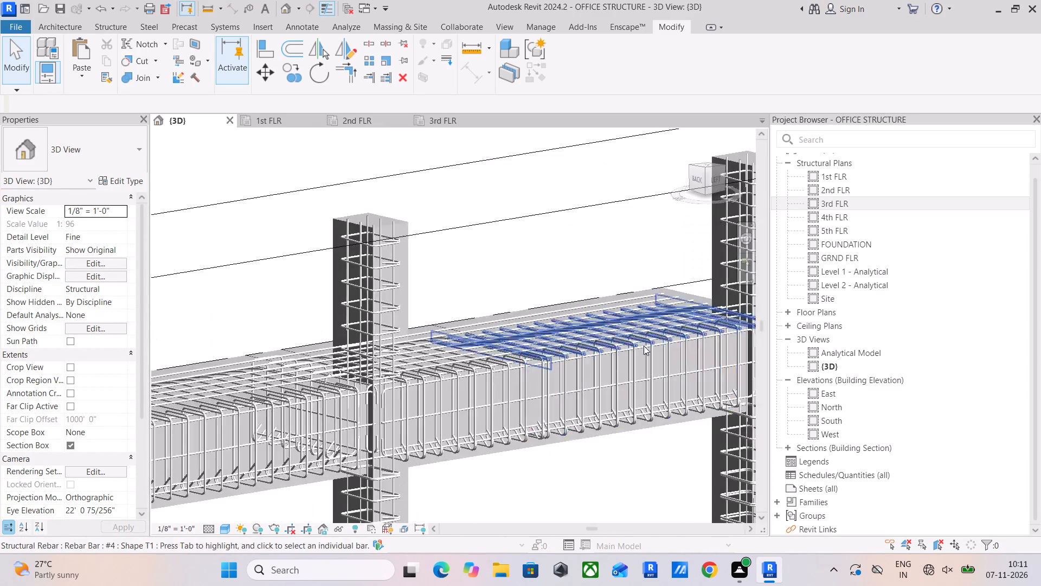
pyautogui.scroll(5, 650, 346)
pyautogui.scroll(-4, 663, 349)
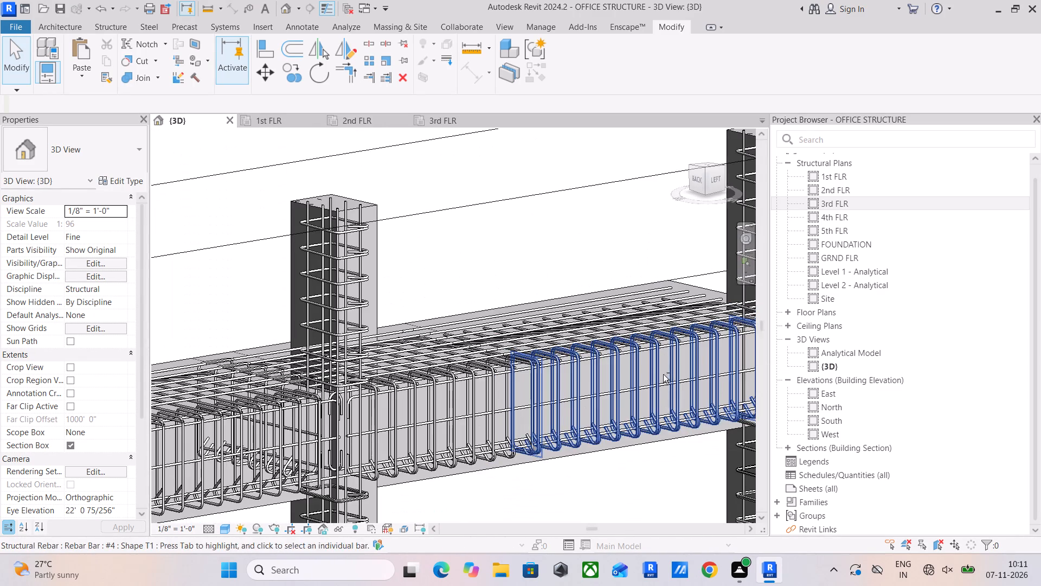
pyautogui.keyDown('shift'); pyautogui.moveTo(661, 375); pyautogui.dragTo(494, 394, button='middle'); pyautogui.keyUp('shift')
pyautogui.scroll(-5, 491, 389)
pyautogui.moveTo(492, 388); pyautogui.dragTo(285, 251, button='middle')
pyautogui.scroll(-5, 332, 254)
pyautogui.moveTo(396, 294); pyautogui.dragTo(375, 153, button='middle')
pyautogui.scroll(-1, 425, 302)
pyautogui.keyDown('shift'); pyautogui.moveTo(424, 303); pyautogui.dragTo(353, 290, button='middle'); pyautogui.keyUp('shift')
# Copy one of the lower floor beam's paired mid-depth #4 bars up to the beam on the floor above, using the column's edge at each floor level as reference.
pyautogui.click(717, 179)
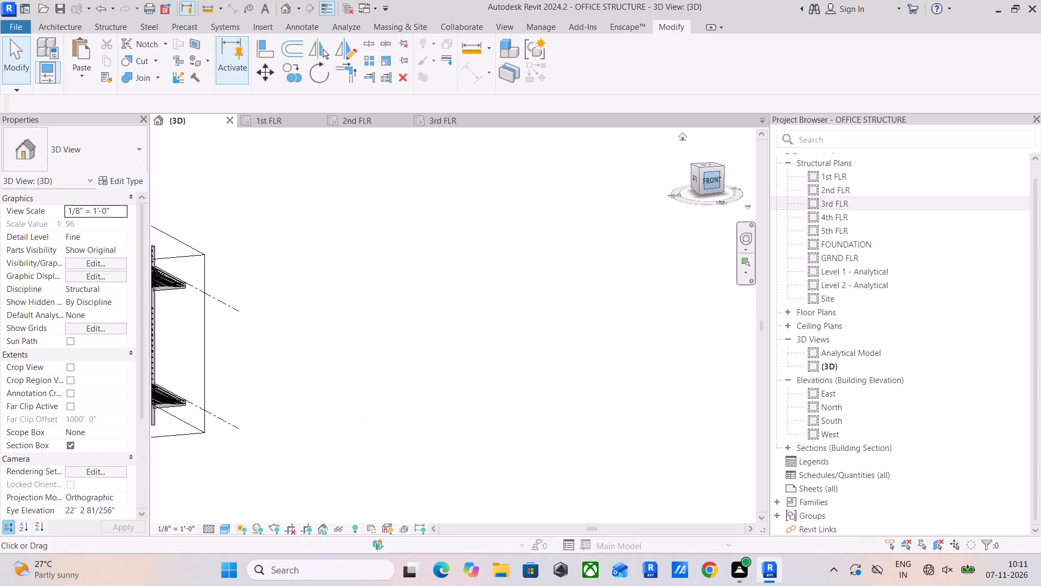
pyautogui.scroll(15, 453, 368)
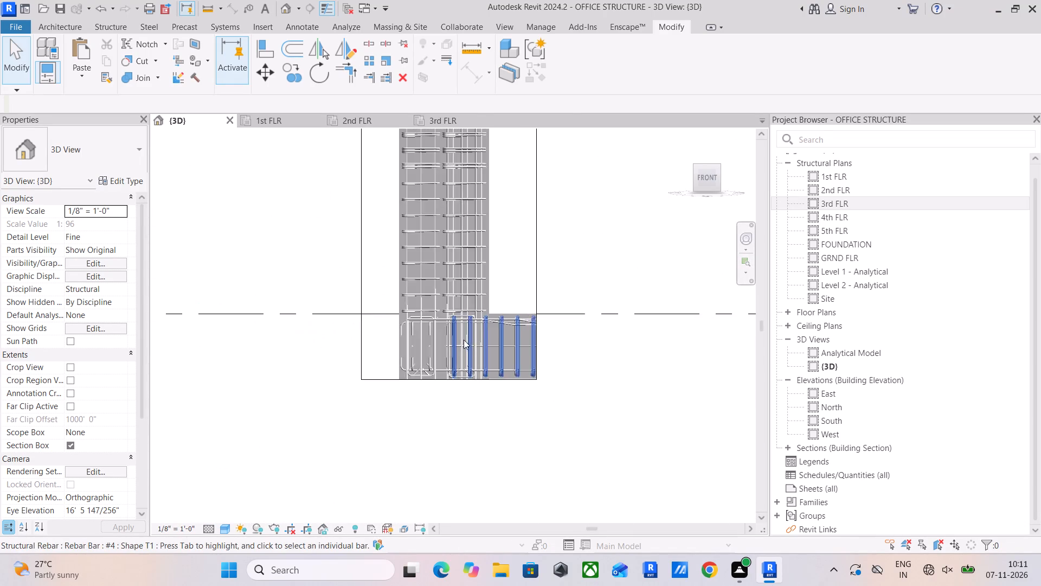
pyautogui.scroll(11, 464, 340)
pyautogui.click(370, 380)
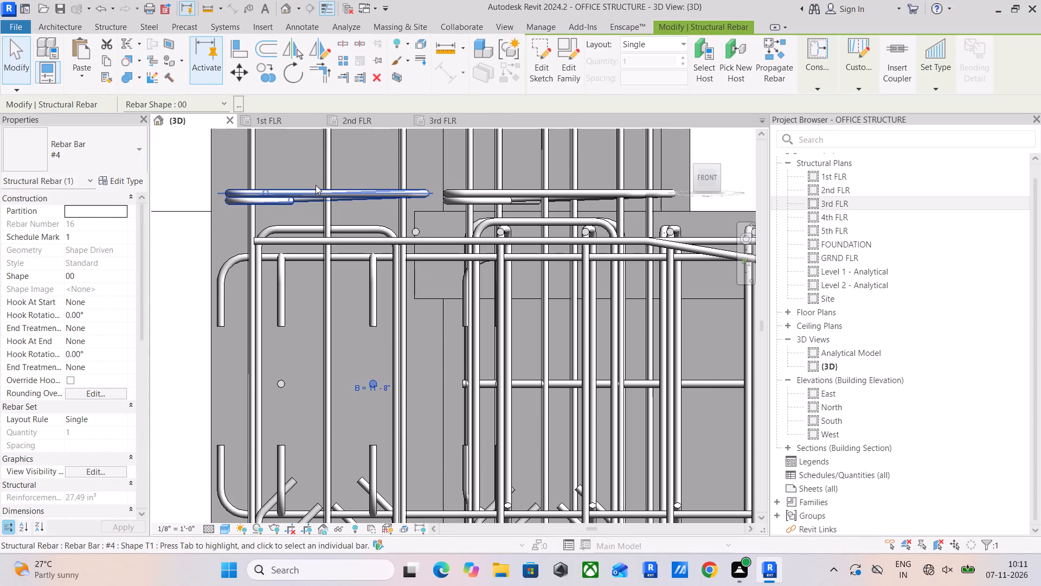
pyautogui.click(268, 74)
pyautogui.moveTo(286, 207); pyautogui.dragTo(352, 256, button='middle')
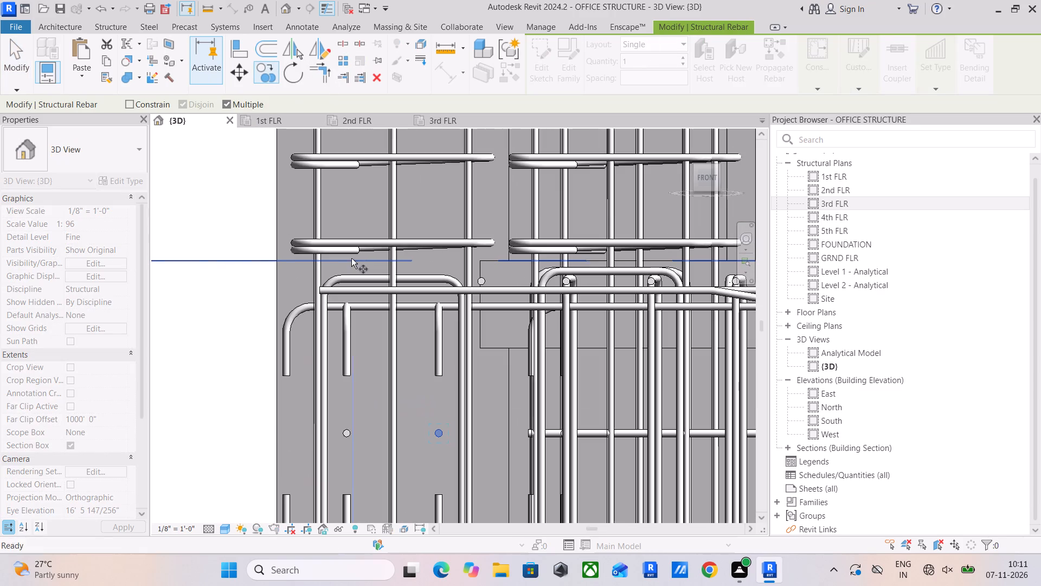
pyautogui.click(273, 256)
pyautogui.scroll(-10, 282, 176)
pyautogui.moveTo(282, 174); pyautogui.dragTo(288, 326, button='middle')
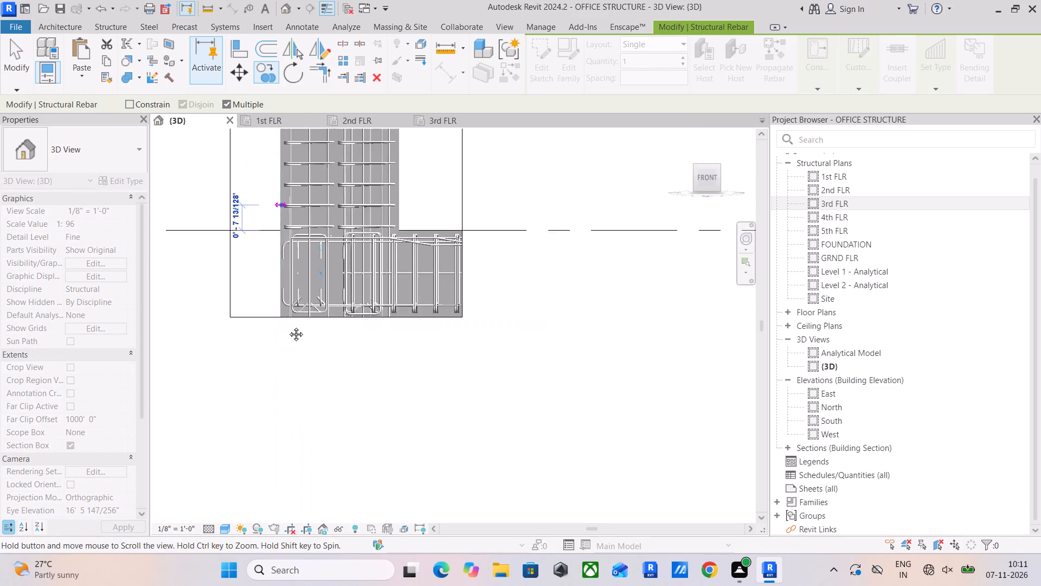
pyautogui.moveTo(288, 326); pyautogui.dragTo(310, 444, button='middle')
pyautogui.moveTo(327, 311); pyautogui.dragTo(340, 482, button='middle')
pyautogui.scroll(6, 330, 182)
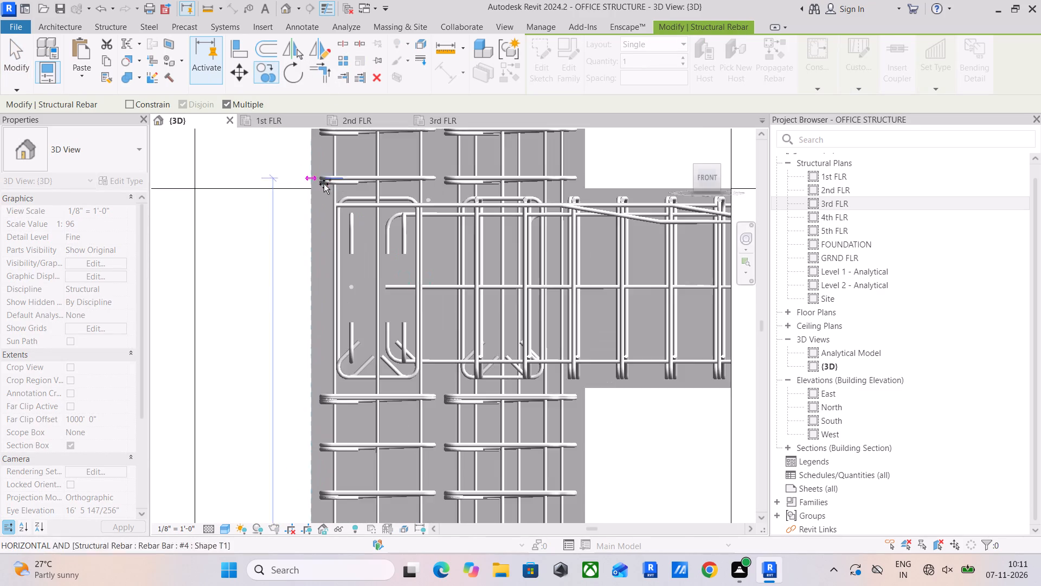
pyautogui.scroll(5, 324, 184)
pyautogui.click(297, 193)
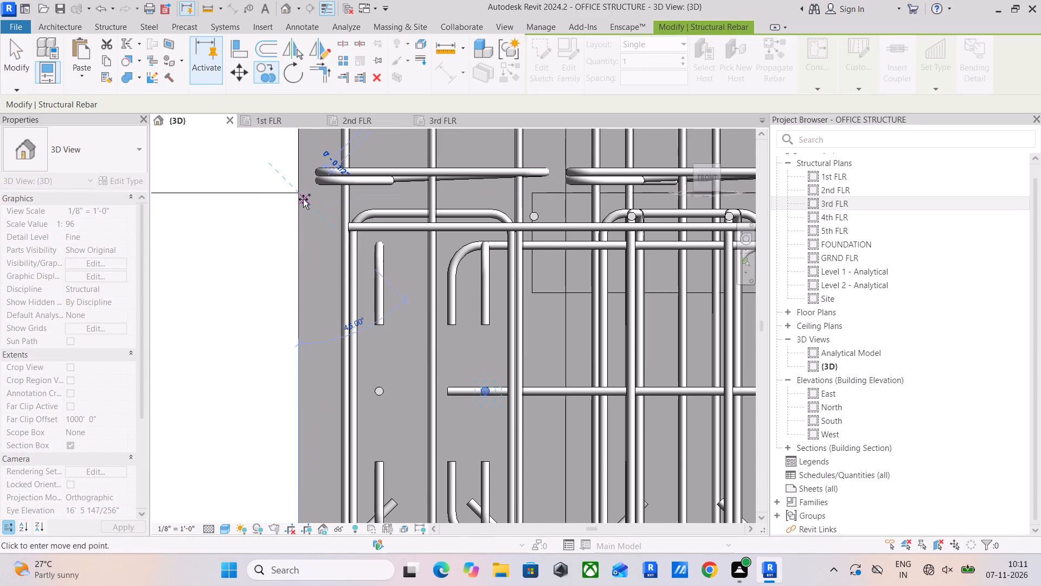
pyautogui.press('Escape')
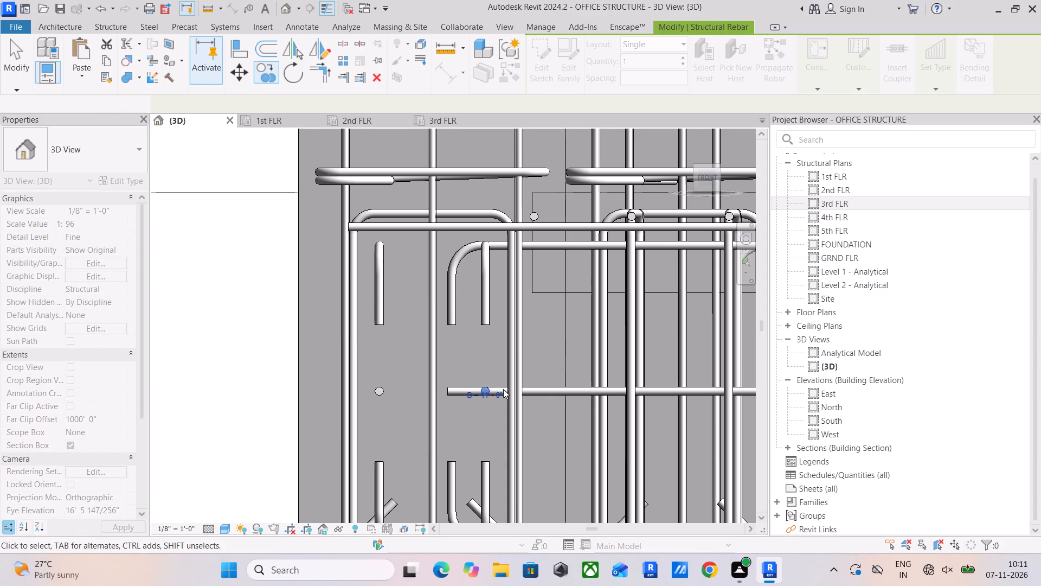
pyautogui.press('Escape')
# Extend the end of the crossing beam's mid-depth #4 bar to the outer vertical bar of the corner column.
pyautogui.click(547, 392)
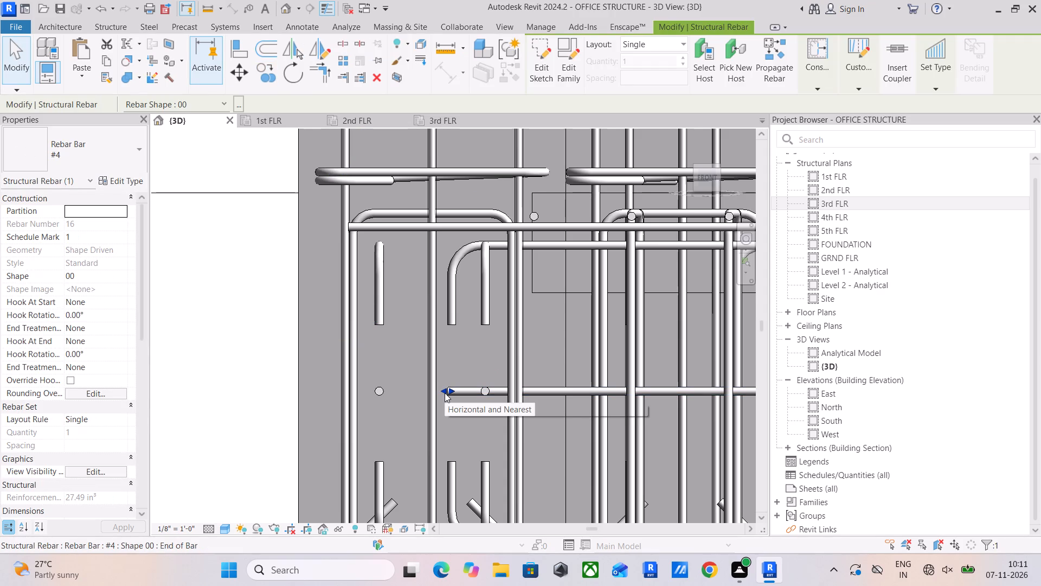
pyautogui.moveTo(445, 390); pyautogui.dragTo(441, 390)
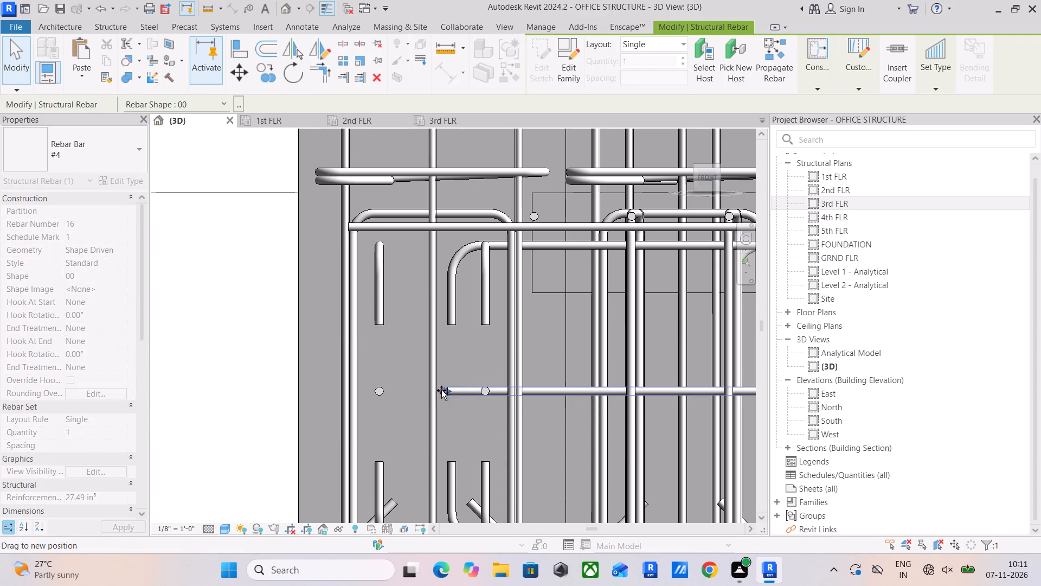
pyautogui.moveTo(441, 390); pyautogui.dragTo(354, 416)
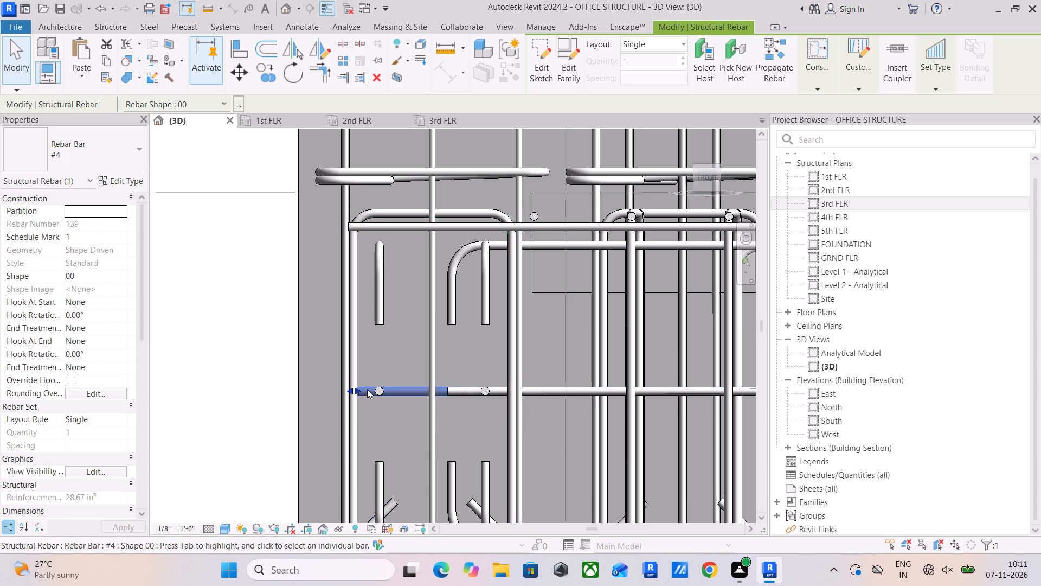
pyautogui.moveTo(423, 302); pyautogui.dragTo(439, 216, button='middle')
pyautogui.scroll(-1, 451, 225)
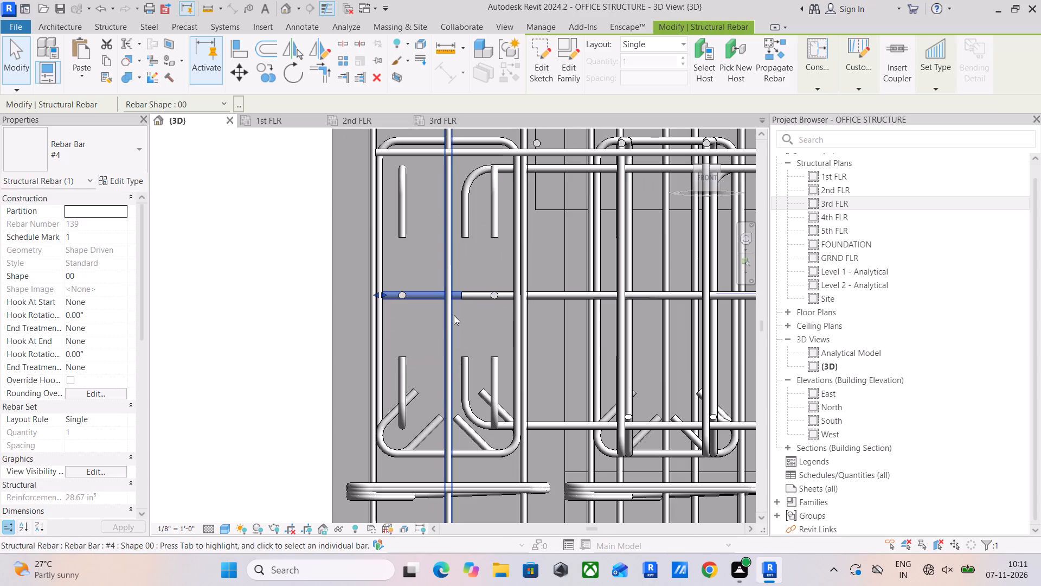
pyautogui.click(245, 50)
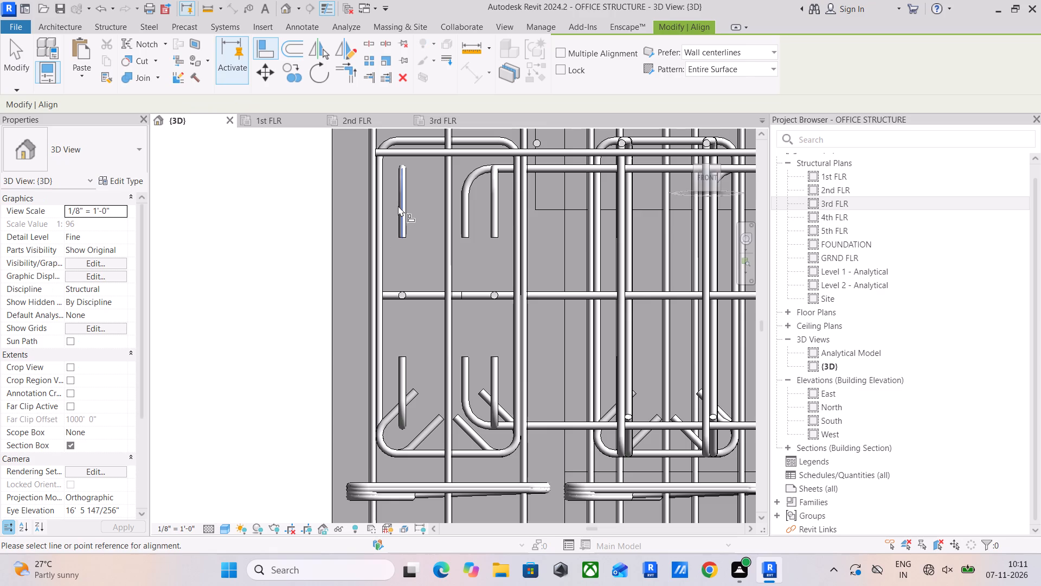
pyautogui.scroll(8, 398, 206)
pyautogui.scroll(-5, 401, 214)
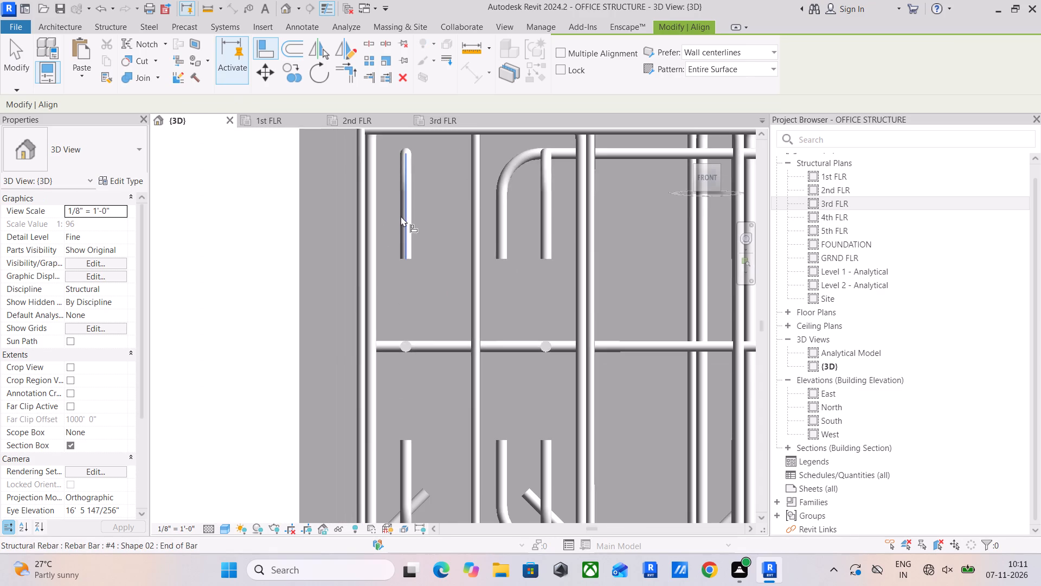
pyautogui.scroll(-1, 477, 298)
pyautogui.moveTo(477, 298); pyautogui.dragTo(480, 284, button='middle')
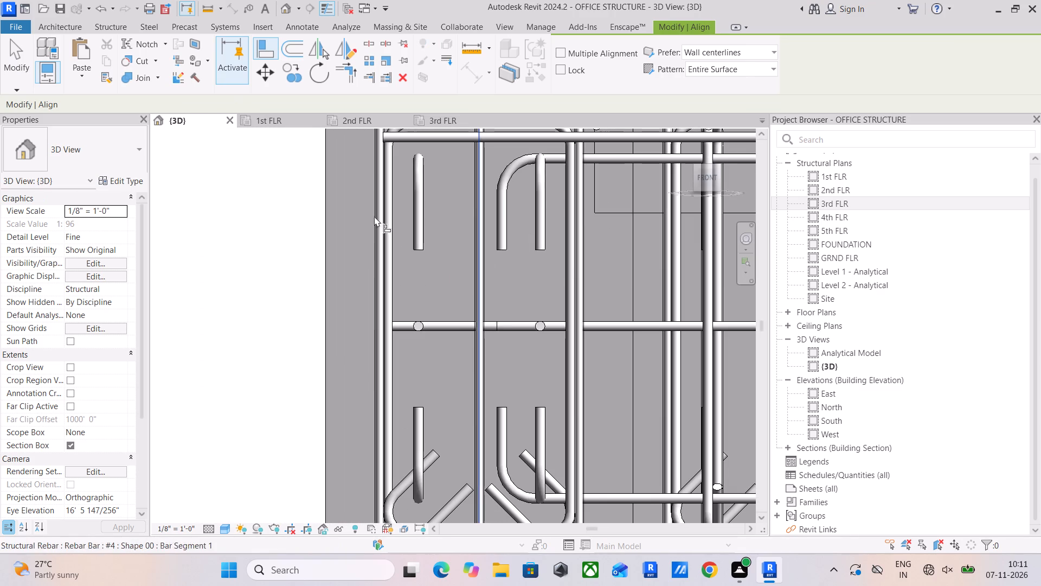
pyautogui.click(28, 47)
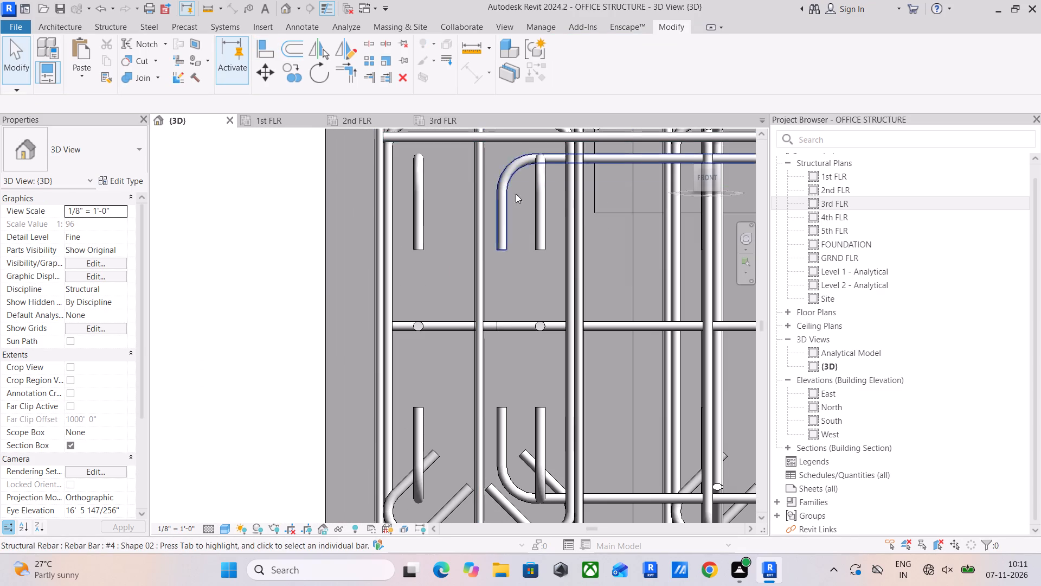
# Stretch the hooked end of the 2nd FLR crossing beam's top #4 bar into the corner column, just inside its outer vertical bar.
pyautogui.click(507, 209)
pyautogui.moveTo(495, 205); pyautogui.dragTo(494, 205)
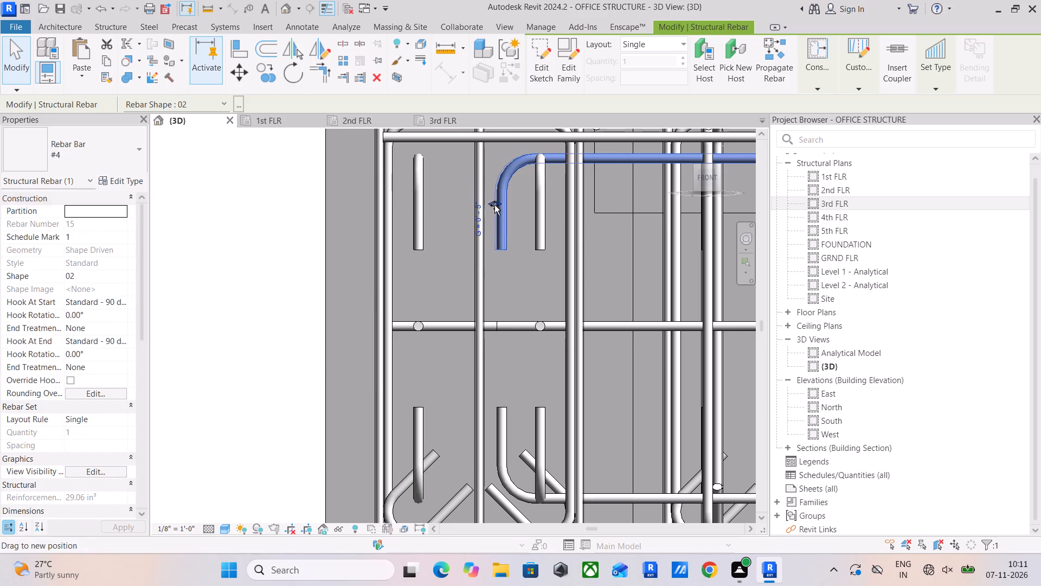
pyautogui.moveTo(494, 205); pyautogui.dragTo(401, 222)
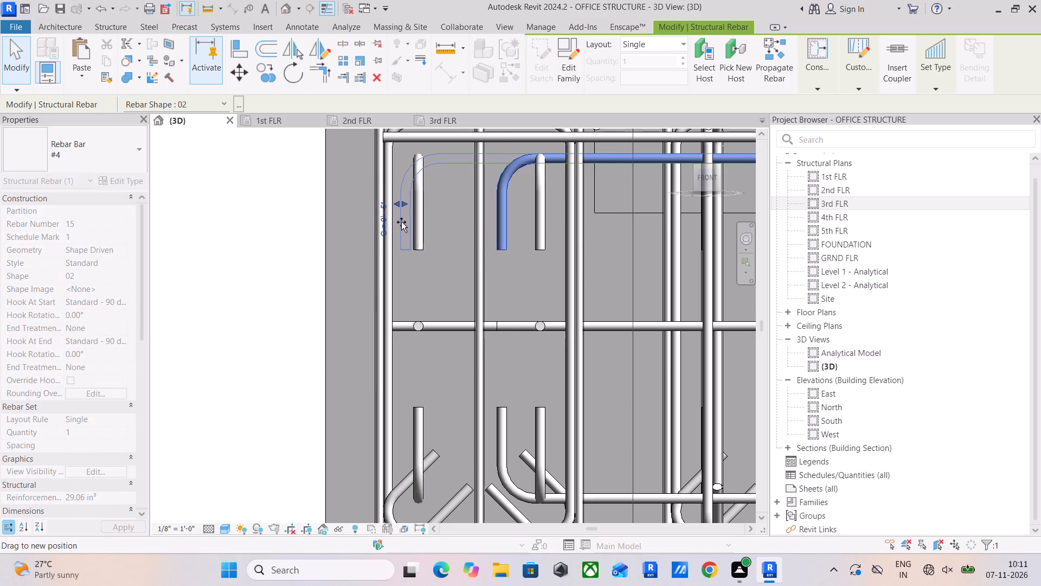
pyautogui.moveTo(401, 222); pyautogui.dragTo(377, 231)
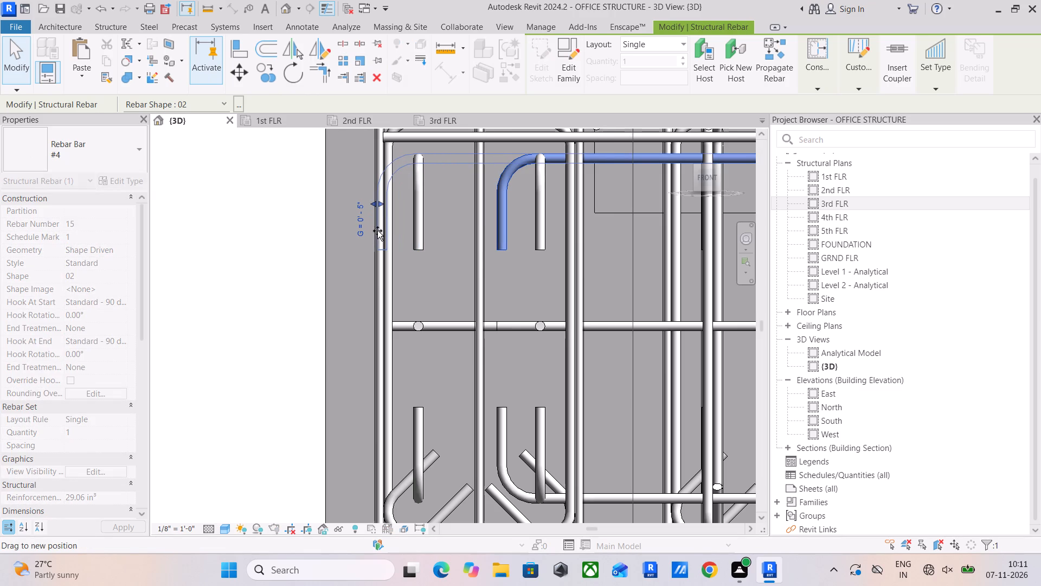
pyautogui.moveTo(377, 231); pyautogui.dragTo(397, 235)
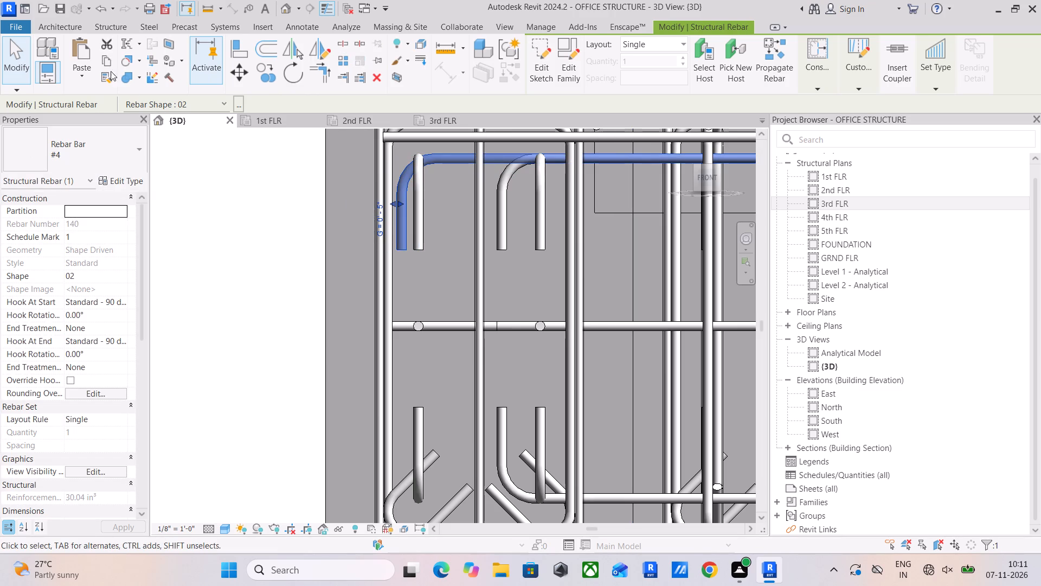
# Align the hooked ends of the crossing beam's remaining top #4 bars with the extended top bar's hook in the corner column.
pyautogui.click(240, 52)
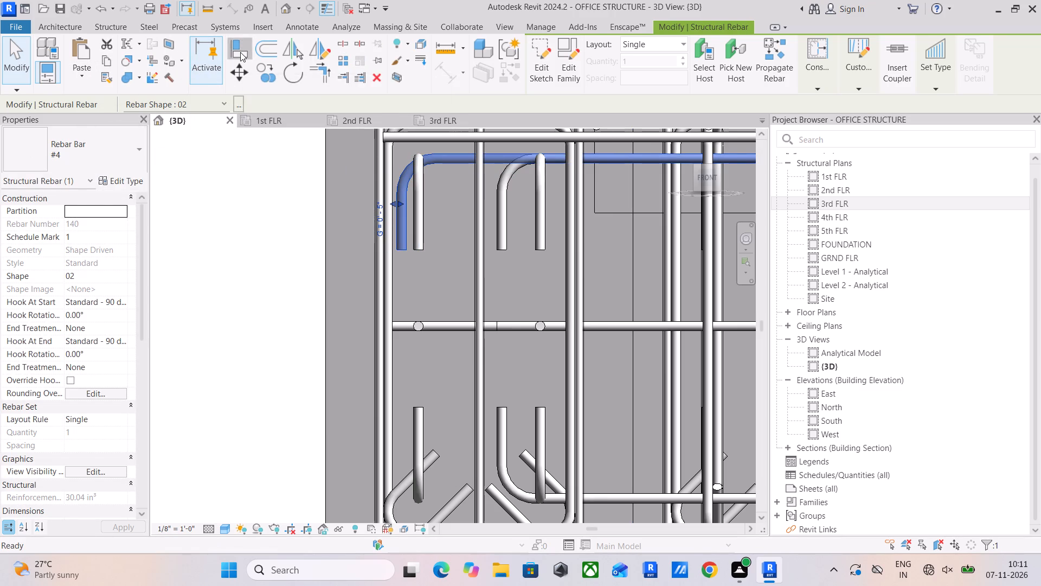
pyautogui.scroll(4, 425, 146)
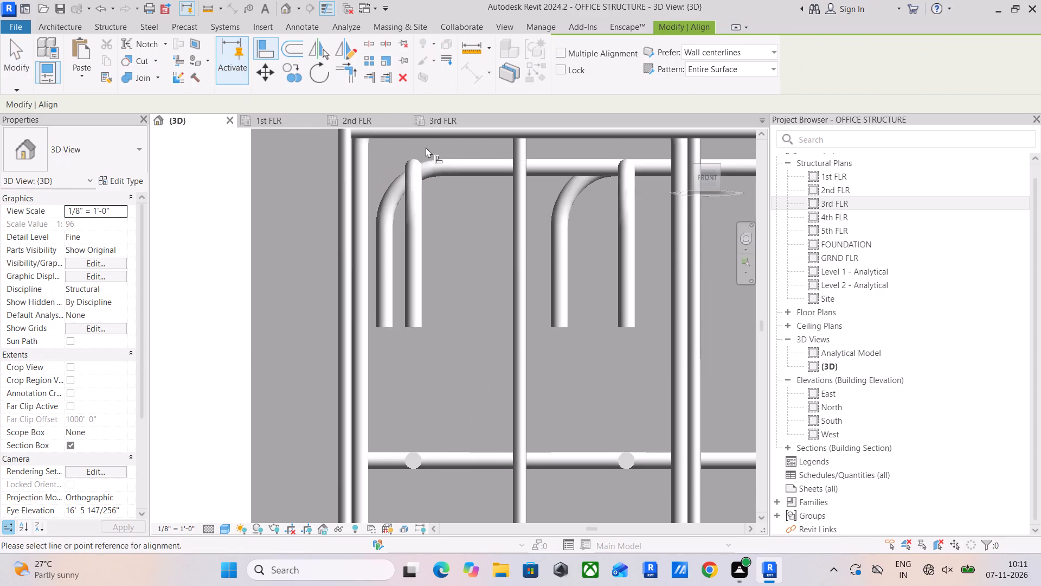
pyautogui.click(377, 247)
pyautogui.click(552, 264)
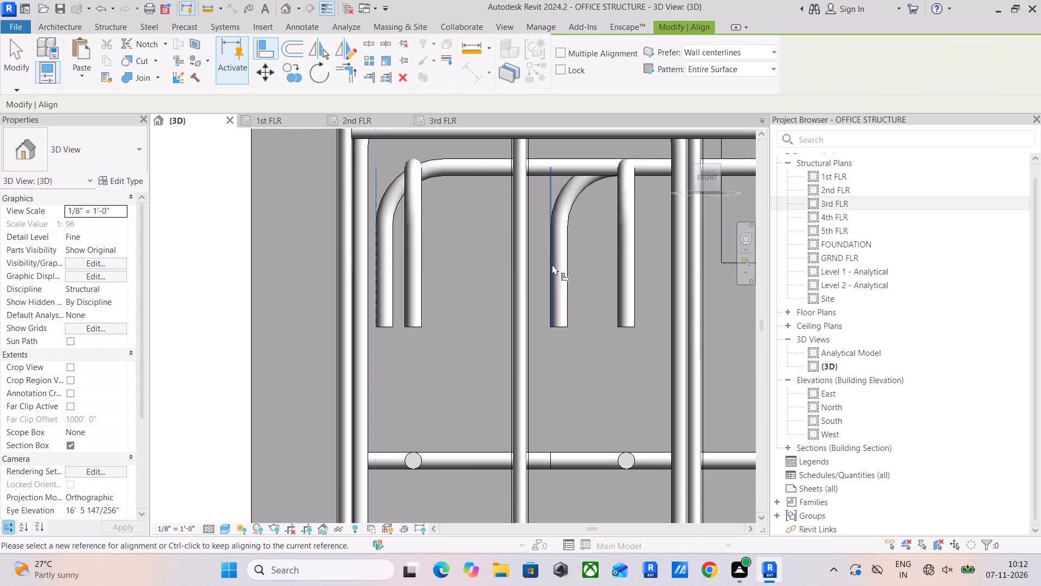
pyautogui.moveTo(548, 265); pyautogui.dragTo(568, 149, button='middle')
pyautogui.scroll(1, 548, 265)
pyautogui.moveTo(387, 211); pyautogui.dragTo(419, 342, button='middle')
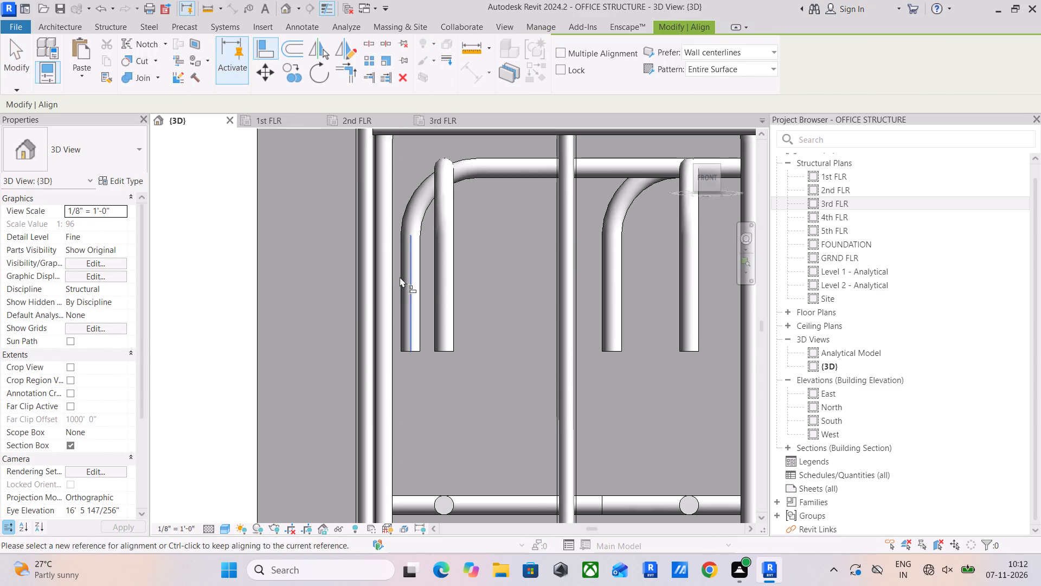
pyautogui.click(400, 277)
pyautogui.click(604, 269)
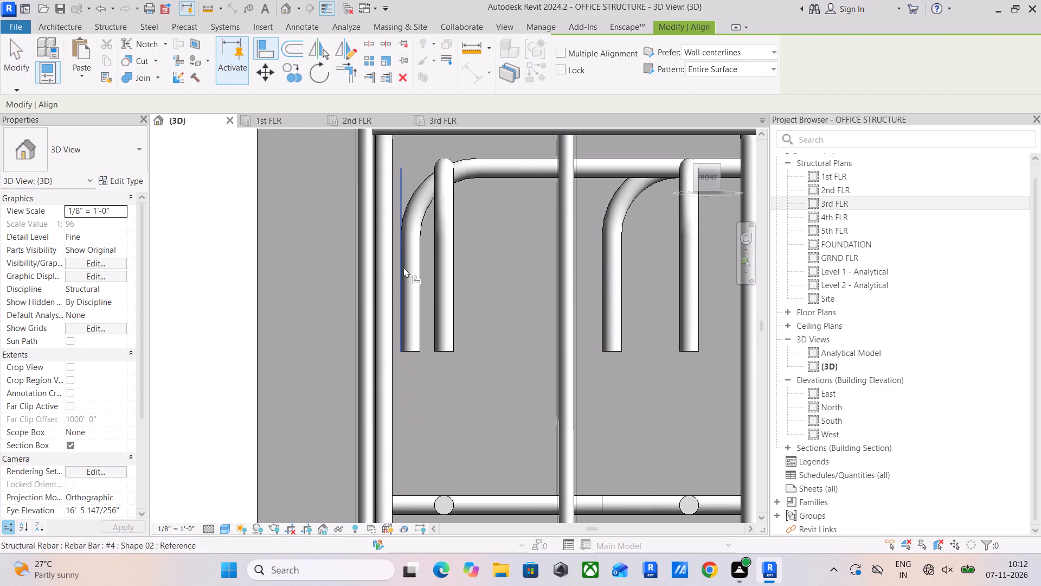
pyautogui.click(403, 267)
pyautogui.click(597, 275)
pyautogui.scroll(-4, 476, 292)
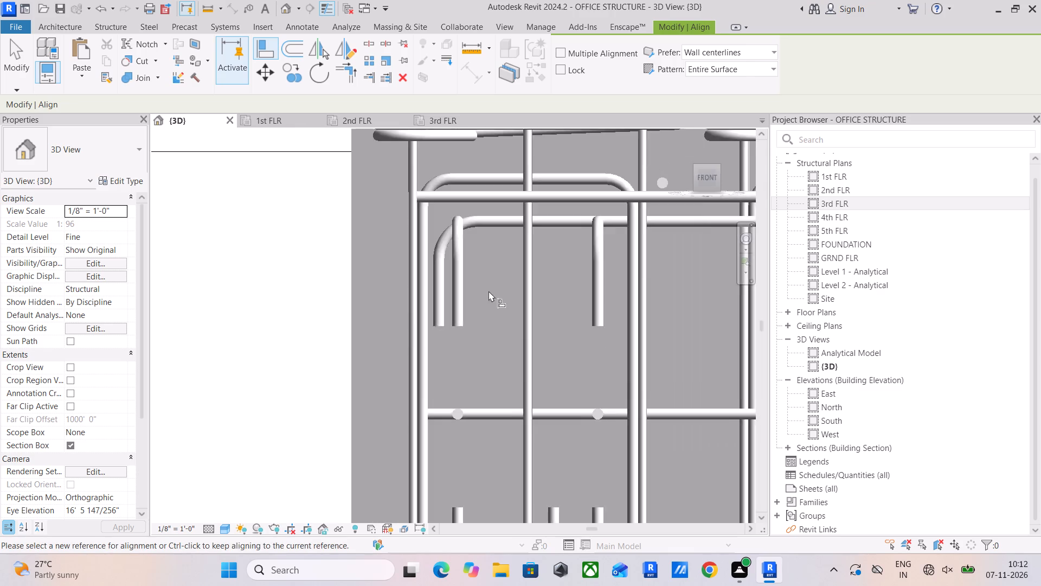
# Align the hooked ends of the same beam's bottom #4 bars with the extended top bar's hook.
pyautogui.moveTo(489, 291); pyautogui.dragTo(527, 120, button='middle')
pyautogui.moveTo(486, 228); pyautogui.dragTo(488, 275, button='middle')
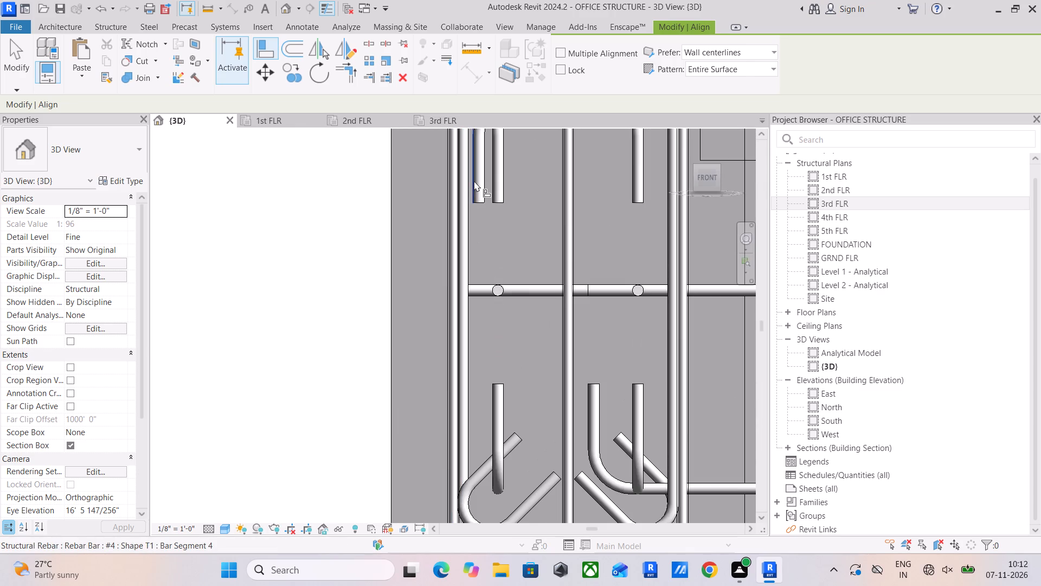
pyautogui.moveTo(474, 181); pyautogui.dragTo(474, 186)
pyautogui.click(588, 404)
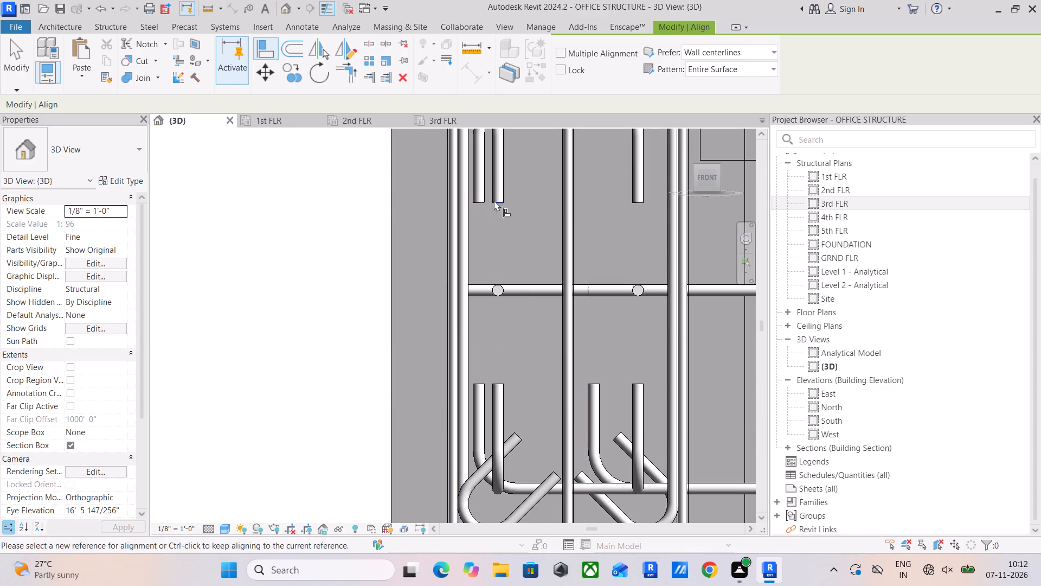
pyautogui.click(475, 171)
pyautogui.click(588, 407)
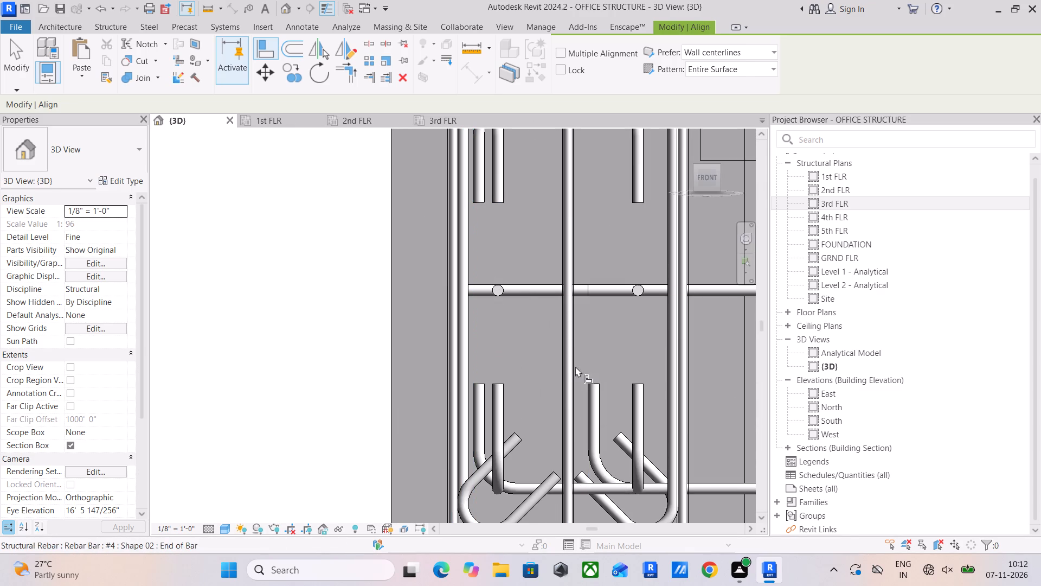
pyautogui.click(471, 174)
pyautogui.click(589, 395)
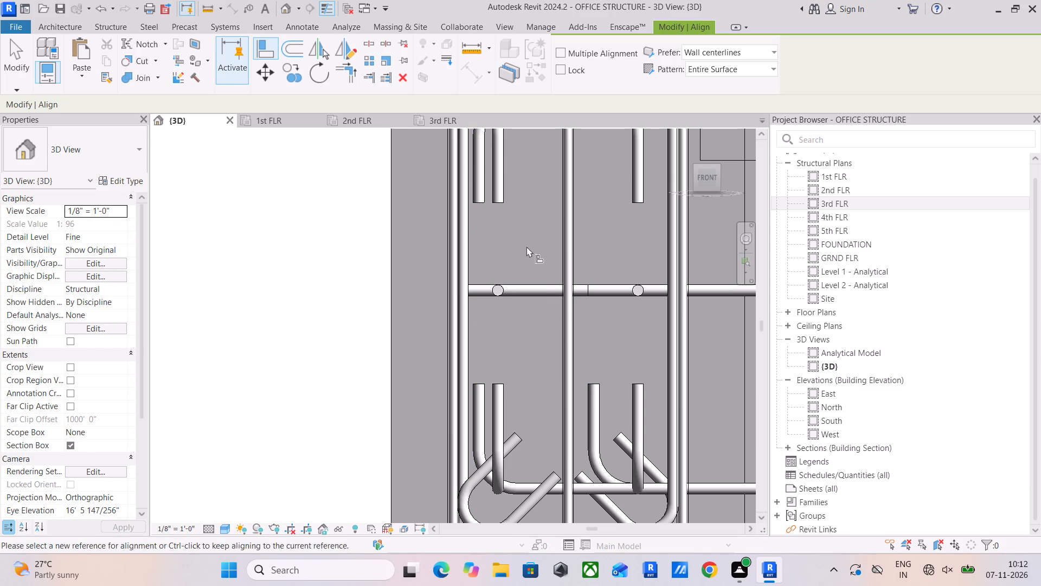
pyautogui.click(472, 176)
pyautogui.click(589, 411)
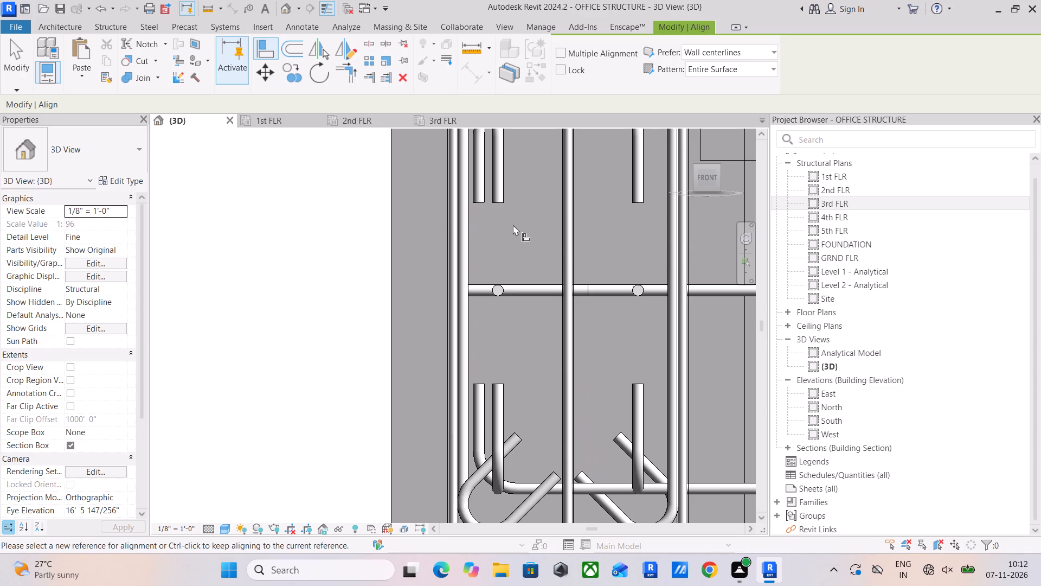
# Raise the top of the section box to just above the 4th FLR level.
pyautogui.scroll(-8, 542, 228)
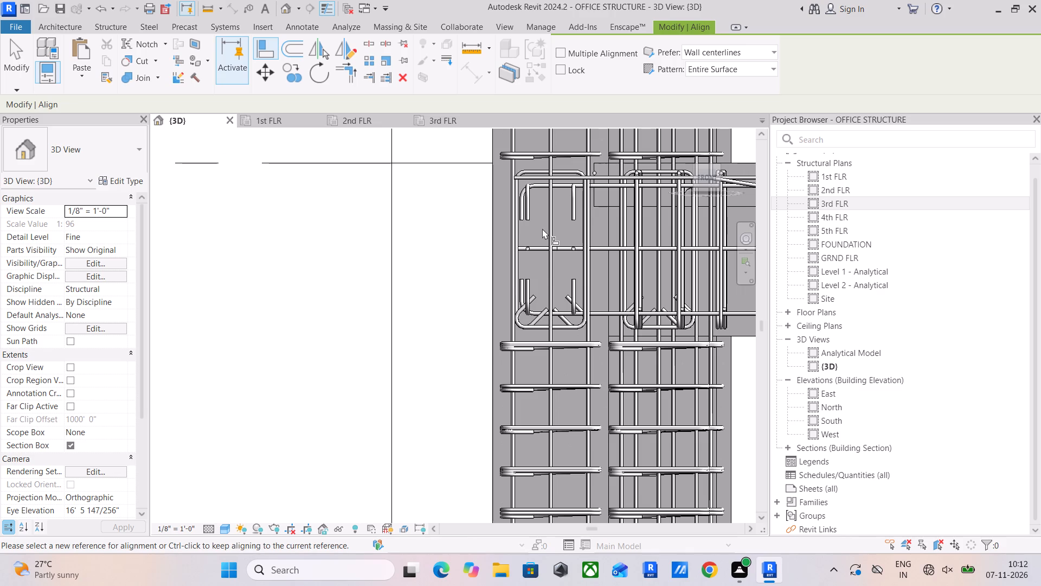
pyautogui.moveTo(576, 231); pyautogui.dragTo(414, 301, button='middle')
pyautogui.scroll(-5, 413, 281)
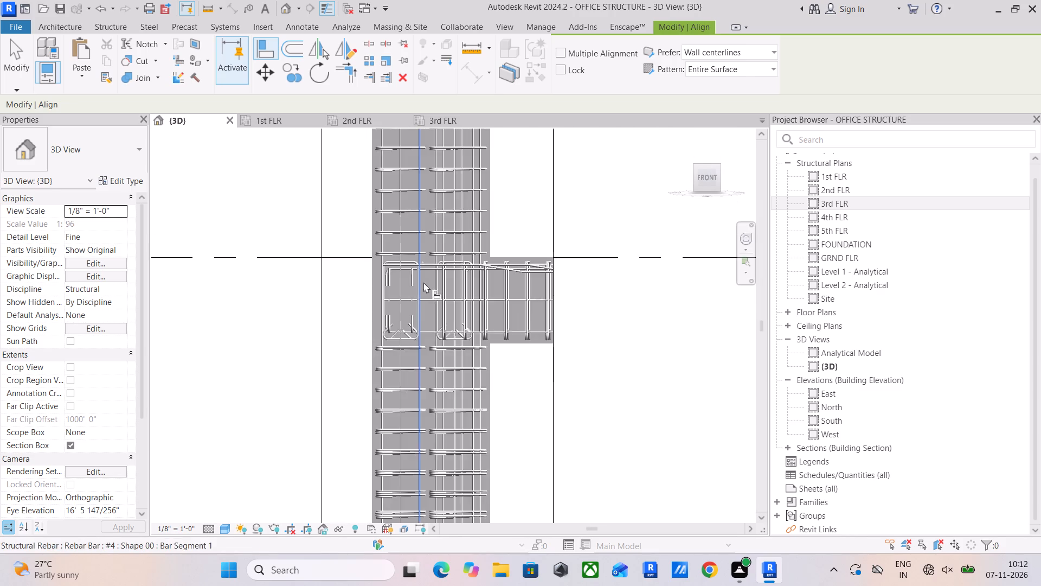
pyautogui.scroll(-3, 423, 282)
pyautogui.moveTo(435, 292); pyautogui.dragTo(436, 394, button='middle')
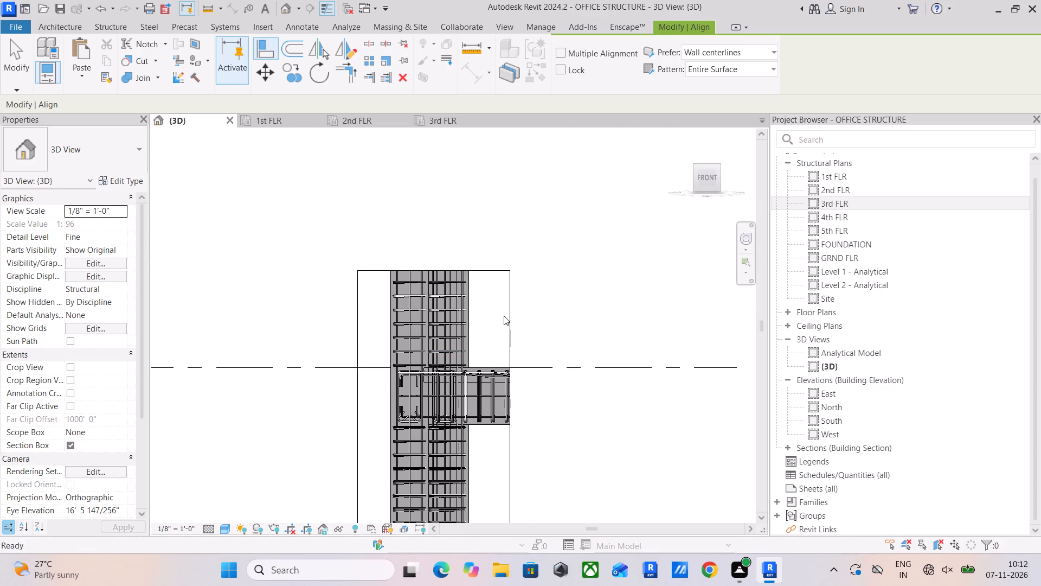
pyautogui.press('Escape')
pyautogui.press('Escape')
pyautogui.click(510, 310)
pyautogui.moveTo(434, 265); pyautogui.dragTo(440, 153)
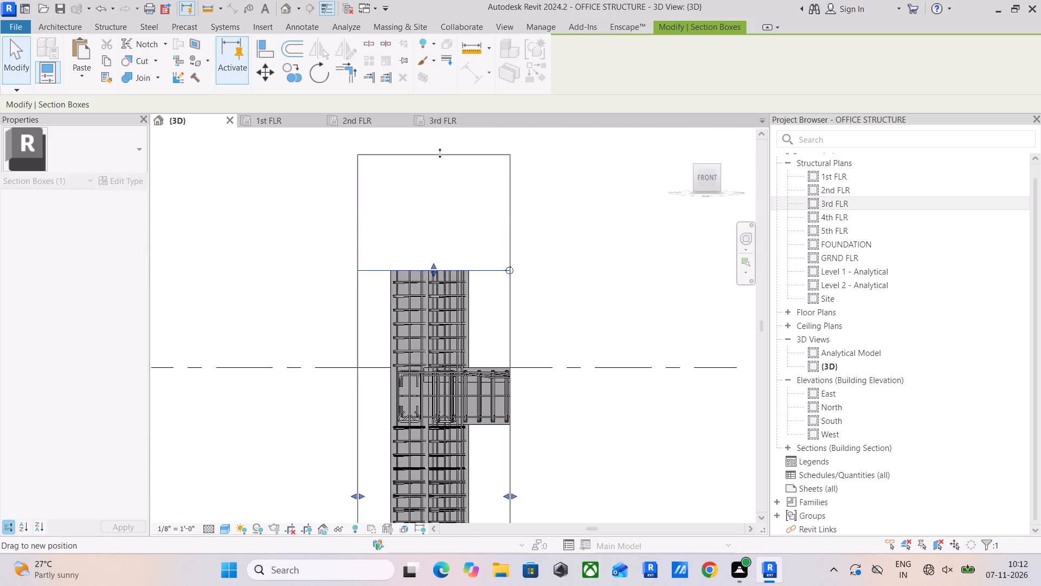
pyautogui.scroll(-5, 513, 224)
pyautogui.moveTo(516, 229); pyautogui.dragTo(534, 407, button='middle')
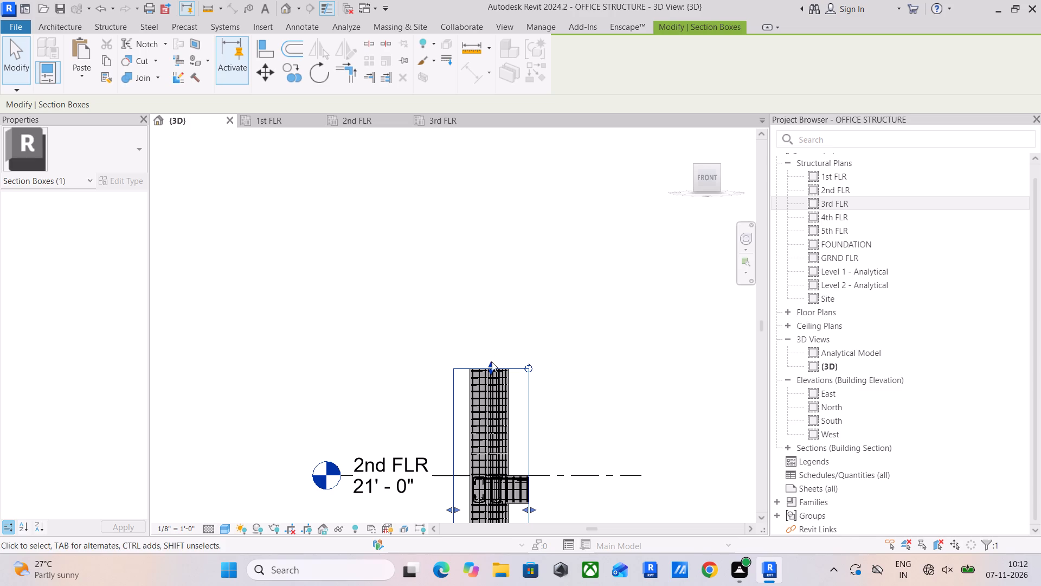
pyautogui.moveTo(492, 362); pyautogui.dragTo(511, 158)
pyautogui.moveTo(511, 160); pyautogui.dragTo(512, 204, button='middle')
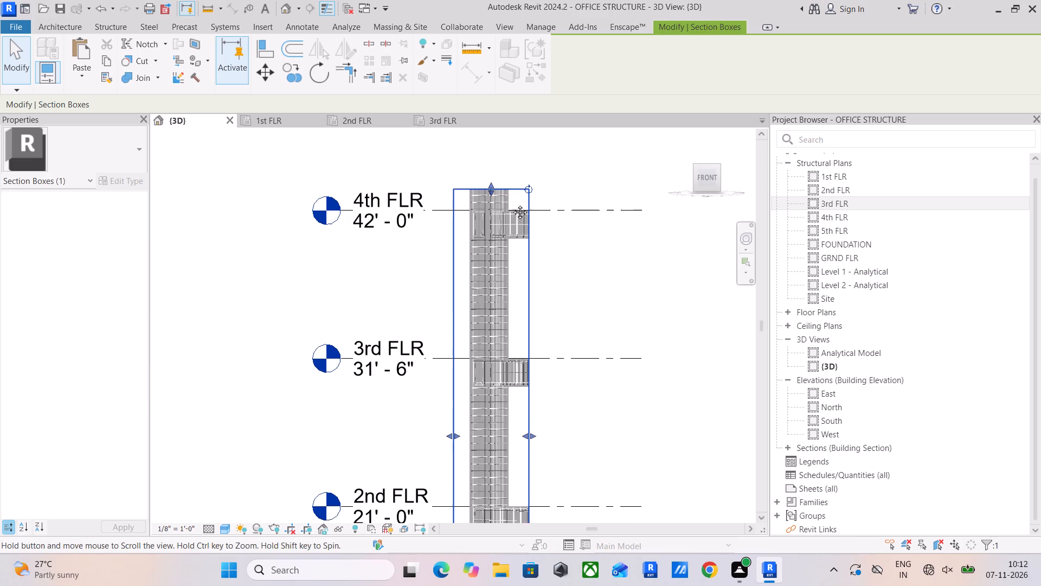
pyautogui.moveTo(512, 204); pyautogui.dragTo(512, 205, button='middle')
# Align the hooked ends of the 3rd FLR crossing beam's top #4 bars with the extended top bar hook on the 2nd FLR beam.
pyautogui.scroll(9, 478, 430)
pyautogui.moveTo(493, 386); pyautogui.dragTo(517, 272, button='middle')
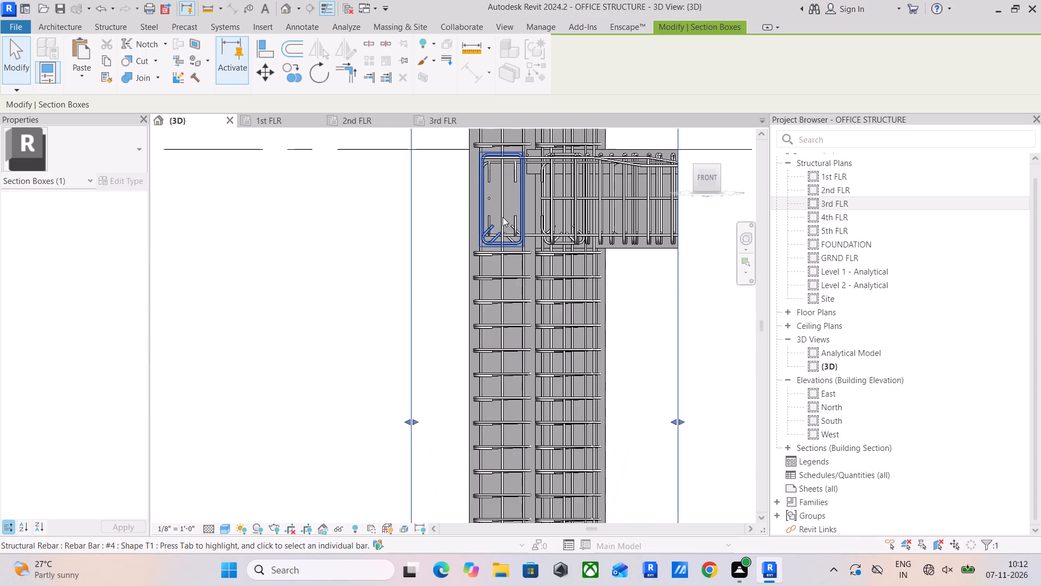
pyautogui.moveTo(498, 232); pyautogui.dragTo(485, 340, button='middle')
pyautogui.scroll(5, 482, 290)
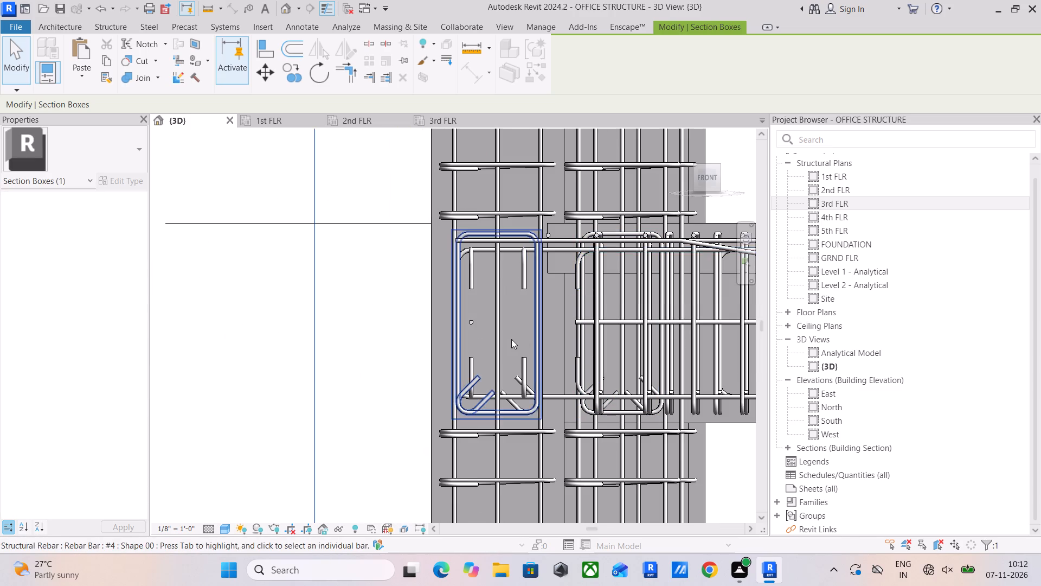
pyautogui.scroll(-2, 510, 339)
pyautogui.click(267, 53)
pyautogui.scroll(-3, 459, 309)
pyautogui.moveTo(457, 312); pyautogui.dragTo(505, 267, button='middle')
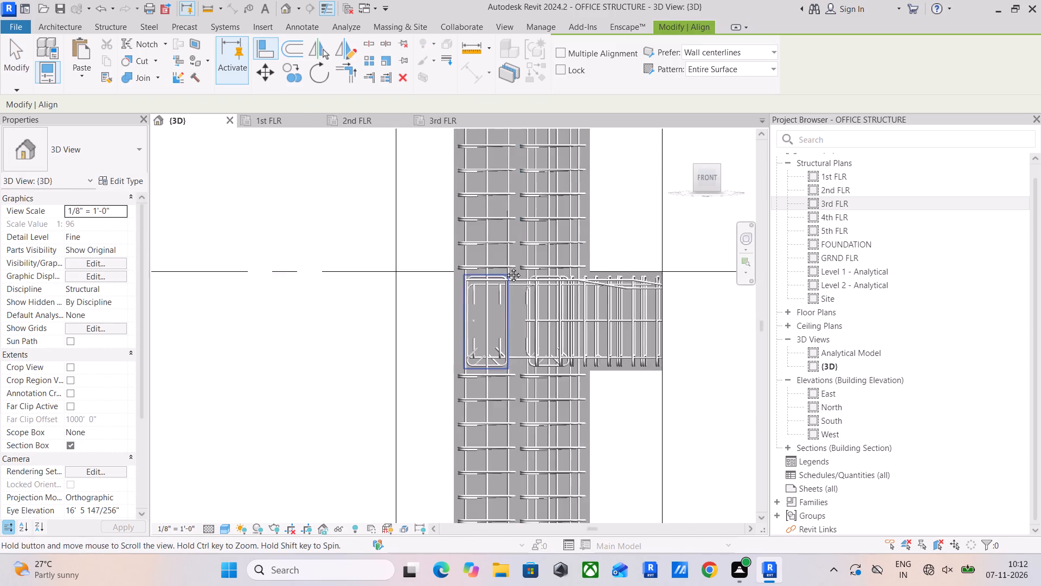
pyautogui.moveTo(505, 267); pyautogui.dragTo(529, 130, button='middle')
pyautogui.scroll(-3, 554, 333)
pyautogui.moveTo(562, 328); pyautogui.dragTo(513, 113, button='middle')
pyautogui.scroll(5, 508, 353)
pyautogui.scroll(3, 478, 267)
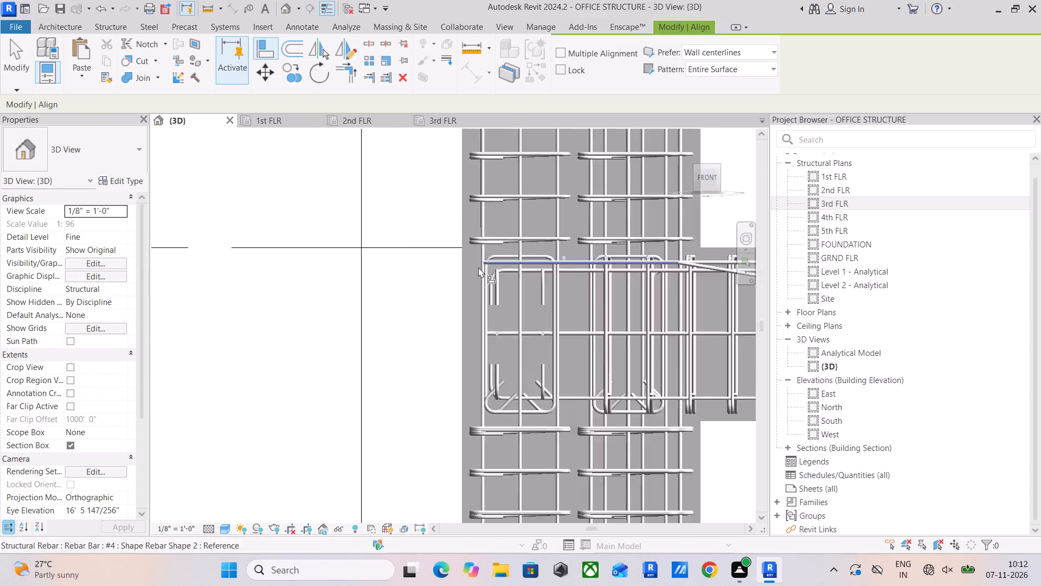
pyautogui.scroll(7, 478, 267)
pyautogui.click(494, 313)
pyautogui.scroll(-7, 504, 192)
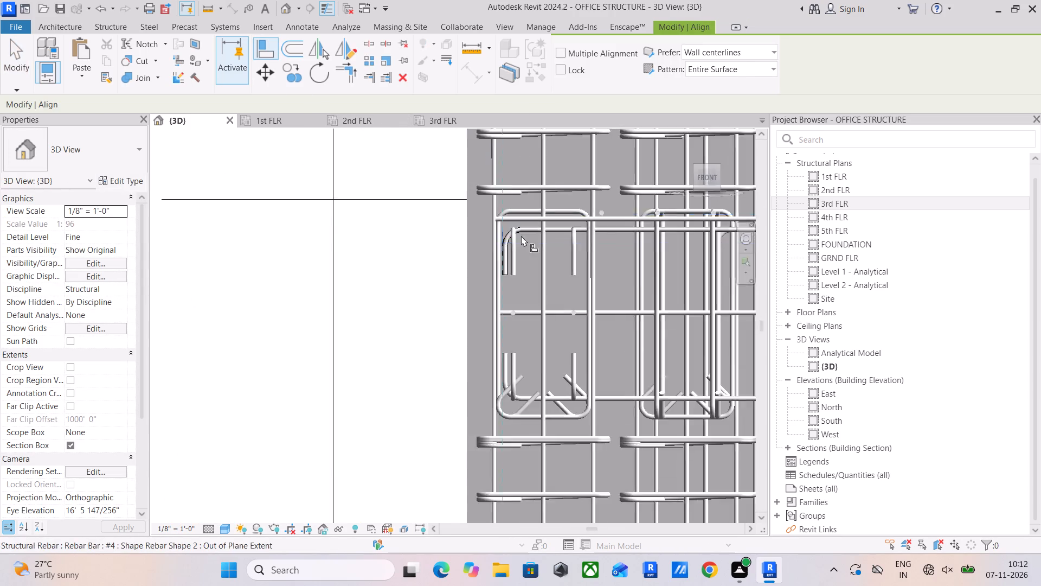
pyautogui.moveTo(518, 254); pyautogui.dragTo(510, 548, button='middle')
pyautogui.scroll(-4, 564, 363)
pyautogui.moveTo(568, 346); pyautogui.dragTo(550, 585, button='middle')
pyautogui.moveTo(565, 375); pyautogui.dragTo(566, 509, button='middle')
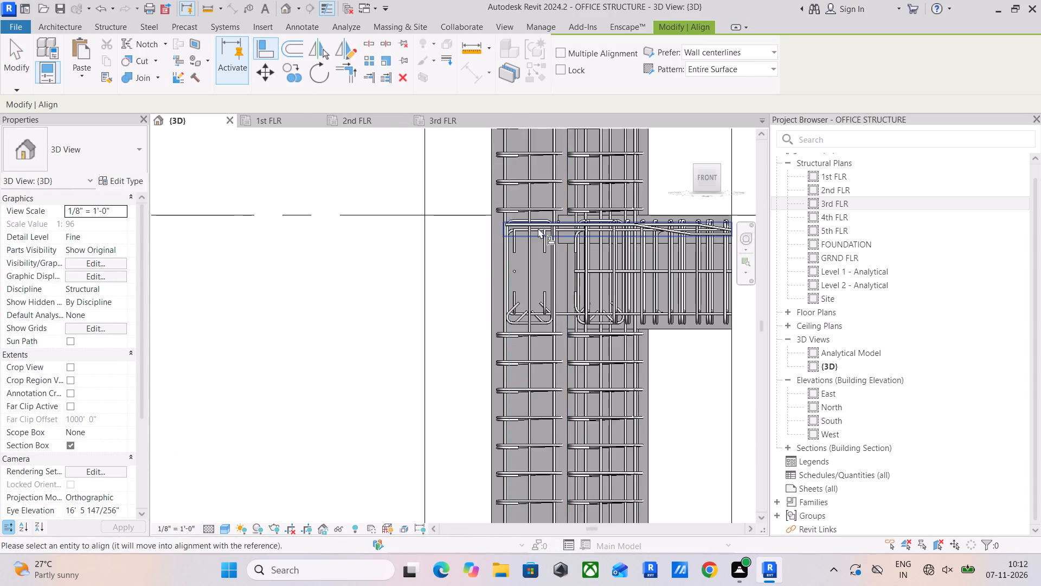
pyautogui.scroll(9, 538, 228)
pyautogui.moveTo(665, 282); pyautogui.dragTo(536, 314, button='middle')
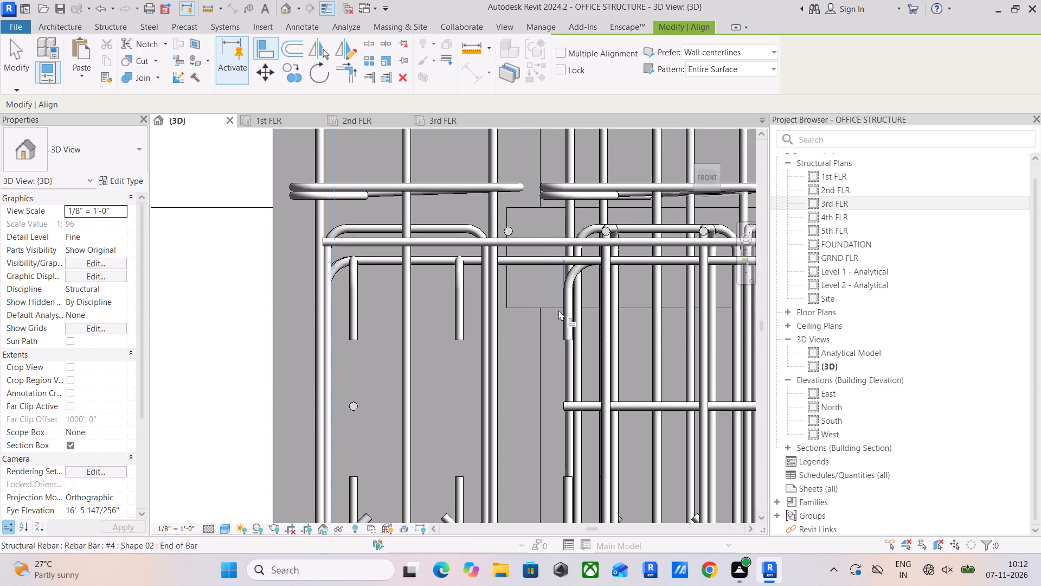
pyautogui.click(558, 310)
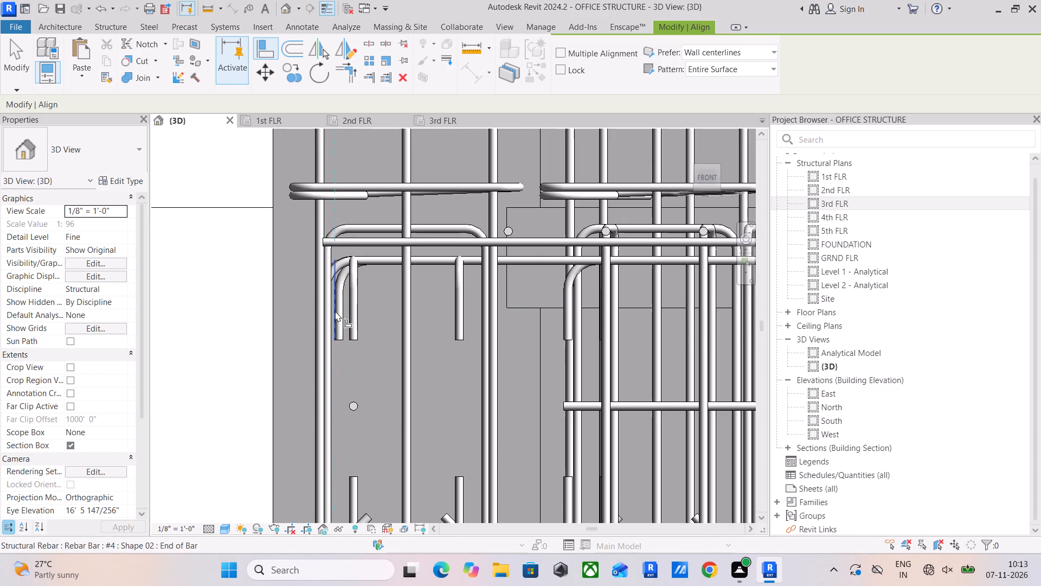
pyautogui.click(335, 311)
pyautogui.click(559, 315)
pyautogui.moveTo(421, 336); pyautogui.dragTo(438, 287, button='middle')
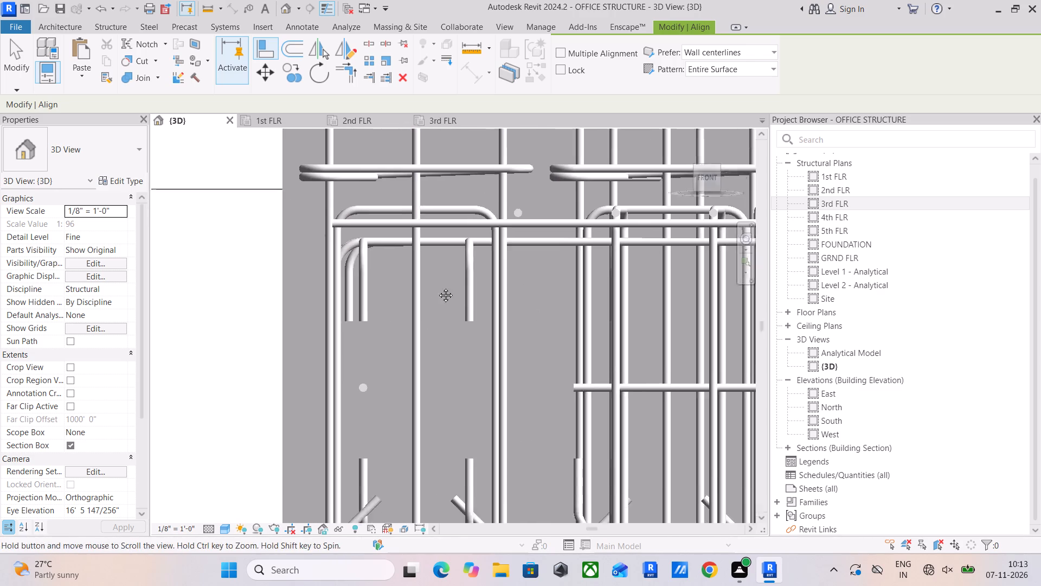
# Align the hooked ends of the 3rd FLR crossing beam's bottom #4 bars with the extended top bar's hook in the corner column.
pyautogui.moveTo(438, 287); pyautogui.dragTo(438, 279, button='middle')
pyautogui.moveTo(439, 278); pyautogui.dragTo(456, 179, button='middle')
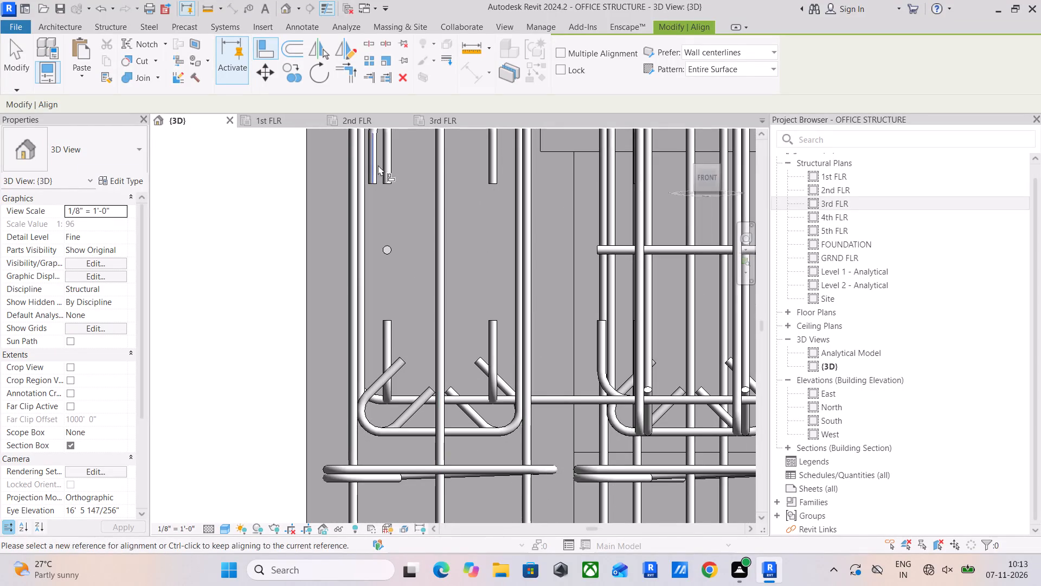
pyautogui.click(371, 169)
pyautogui.click(597, 346)
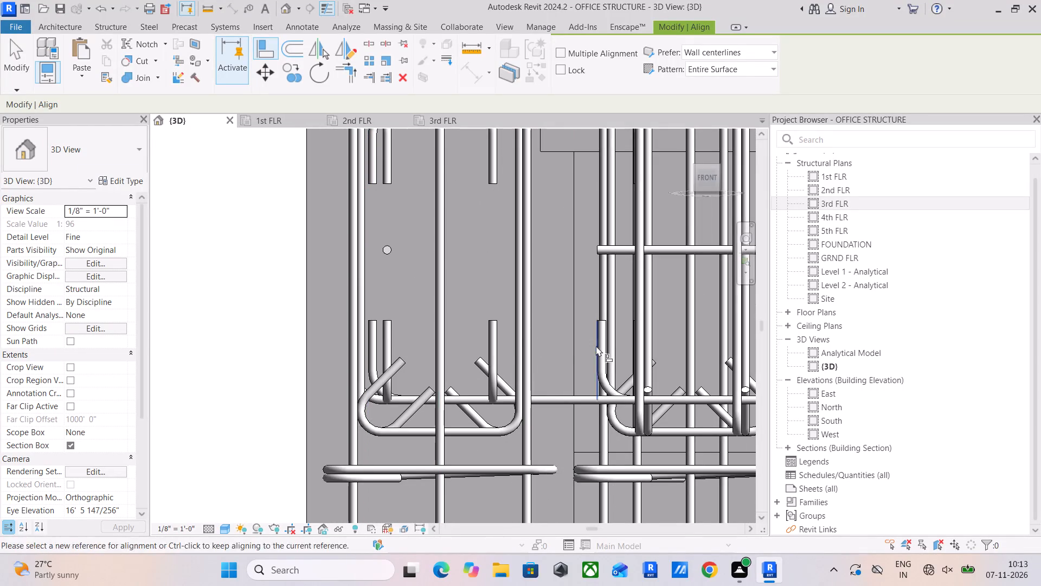
pyautogui.click(367, 348)
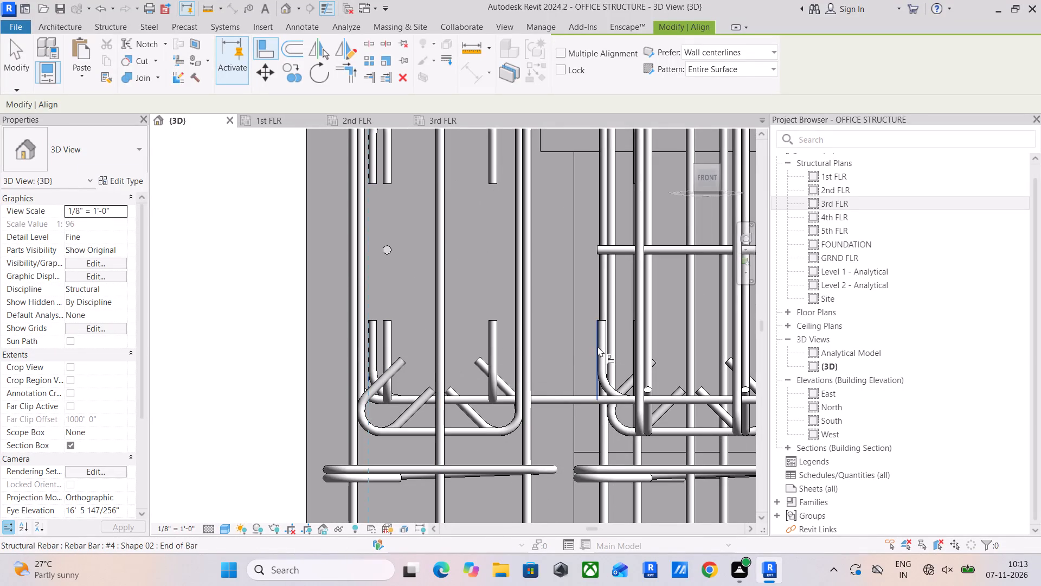
pyautogui.click(597, 346)
# Align the hooked ends of the 4th FLR crossing beam's top #4 bars with the extended top bar hook on the 3rd FLR beam.
pyautogui.scroll(-4, 458, 322)
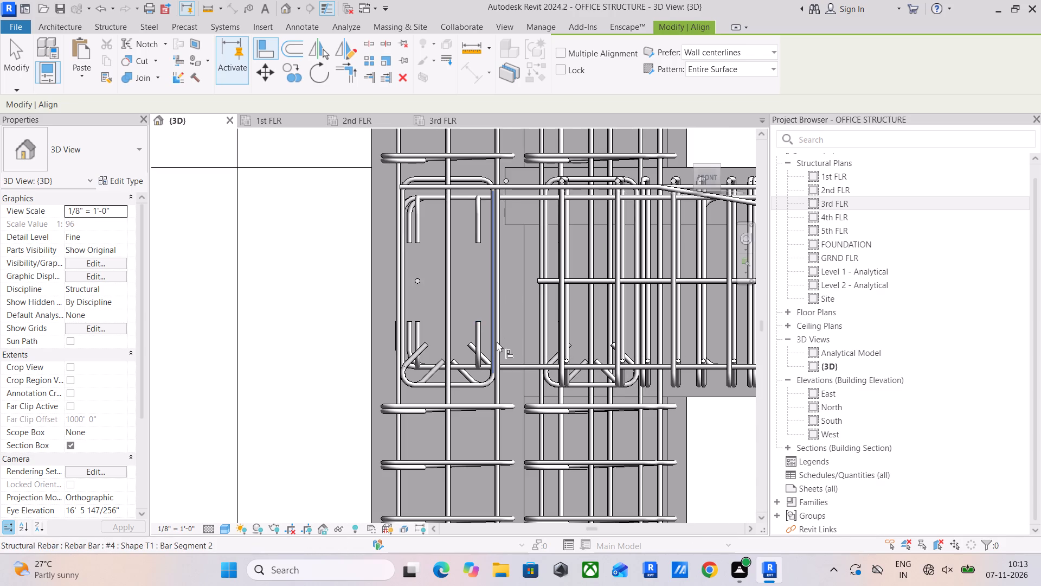
pyautogui.moveTo(500, 344); pyautogui.dragTo(525, 485, button='middle')
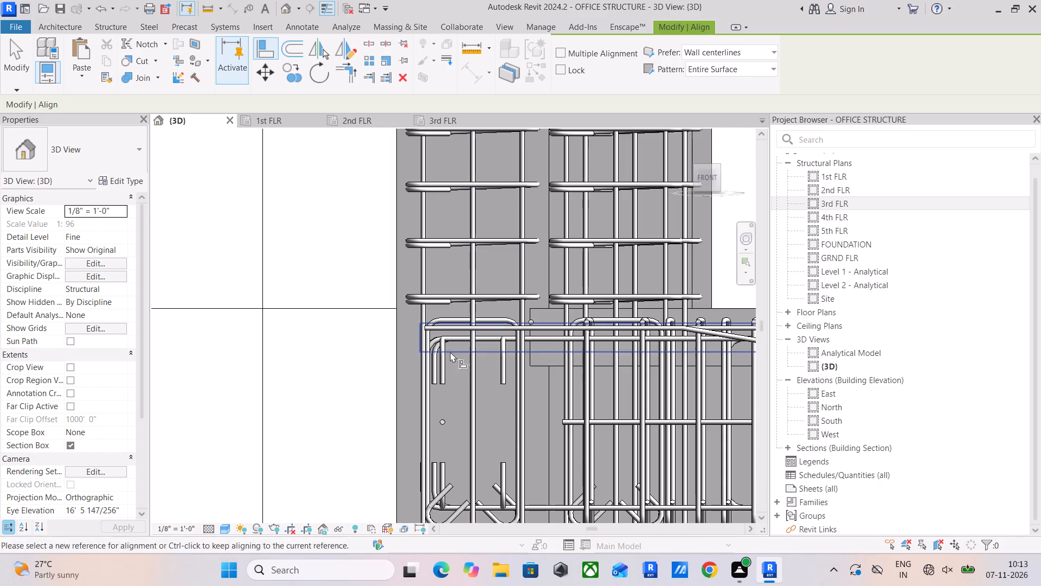
pyautogui.moveTo(444, 387); pyautogui.dragTo(460, 552, button='middle')
pyautogui.scroll(-9, 492, 372)
pyautogui.moveTo(511, 358); pyautogui.dragTo(491, 488, button='middle')
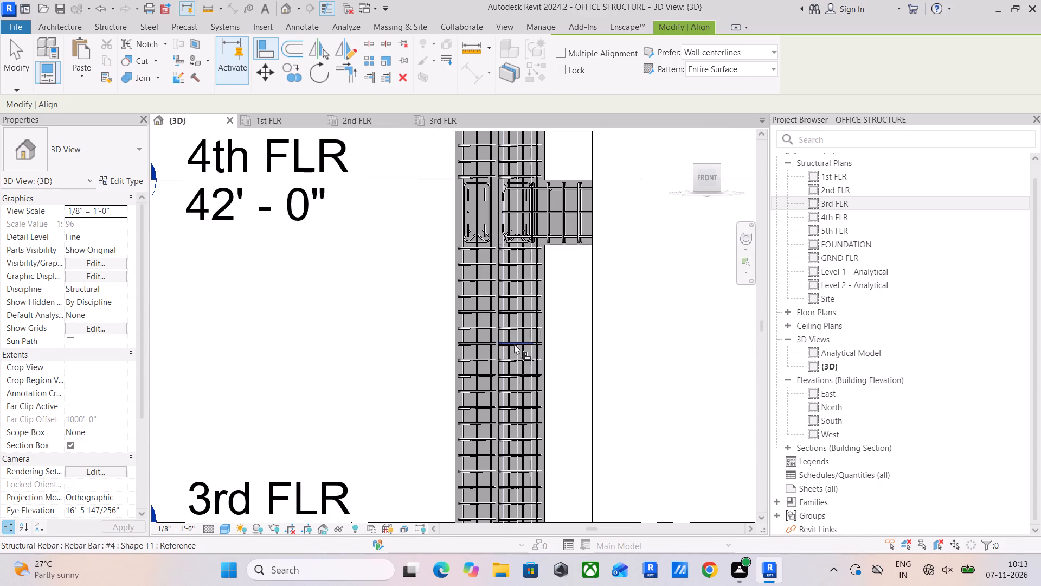
pyautogui.moveTo(475, 283); pyautogui.dragTo(461, 400, button='middle')
pyautogui.scroll(10, 453, 286)
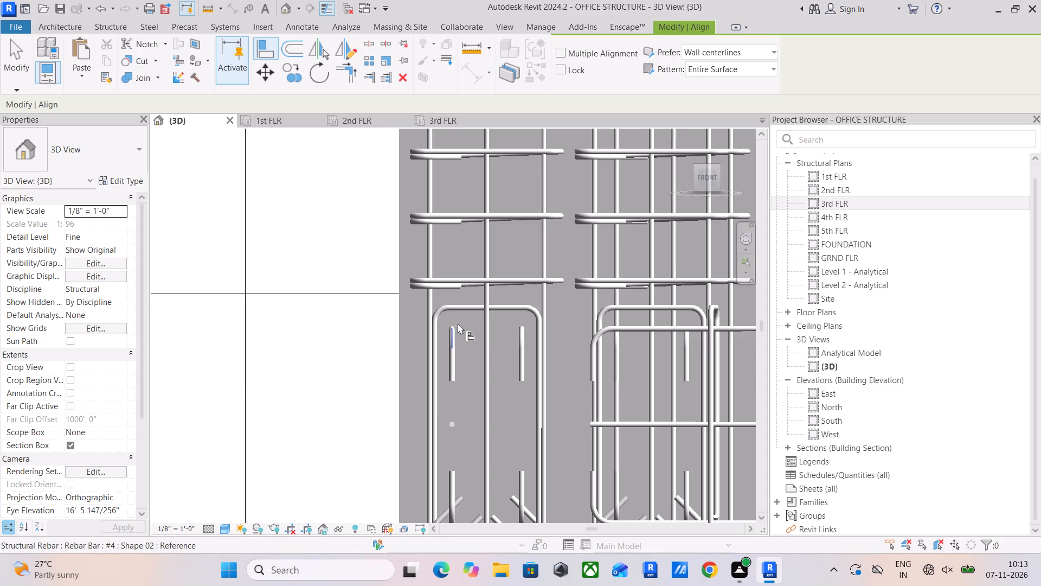
pyautogui.scroll(-5, 446, 353)
pyautogui.moveTo(448, 357); pyautogui.dragTo(450, 314, button='middle')
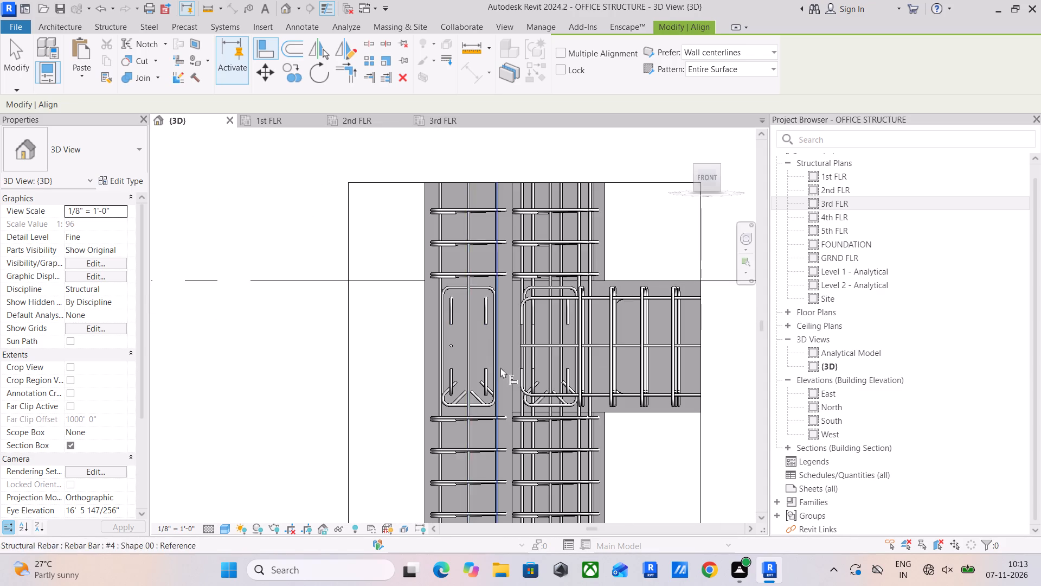
pyautogui.moveTo(503, 371); pyautogui.dragTo(505, 209, button='middle')
pyautogui.scroll(-3, 513, 303)
pyautogui.moveTo(518, 308); pyautogui.dragTo(534, 123, button='middle')
pyautogui.scroll(4, 484, 467)
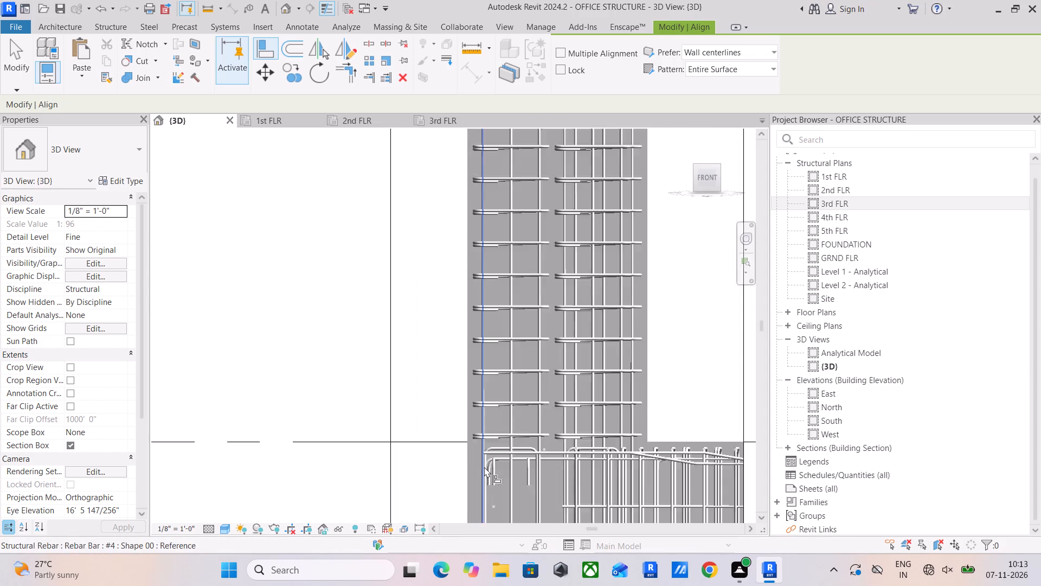
pyautogui.scroll(7, 484, 467)
pyautogui.moveTo(489, 467); pyautogui.dragTo(490, 459)
pyautogui.scroll(-10, 511, 256)
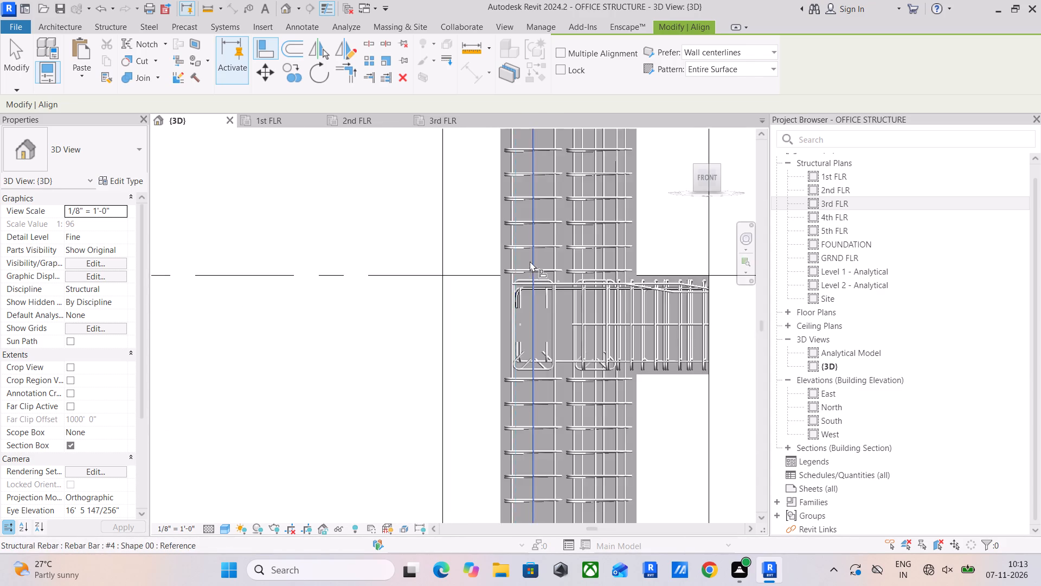
pyautogui.moveTo(535, 270); pyautogui.dragTo(530, 527, button='middle')
pyautogui.moveTo(568, 302); pyautogui.dragTo(566, 405, button='middle')
pyautogui.moveTo(599, 254); pyautogui.dragTo(583, 368, button='middle')
pyautogui.scroll(5, 550, 206)
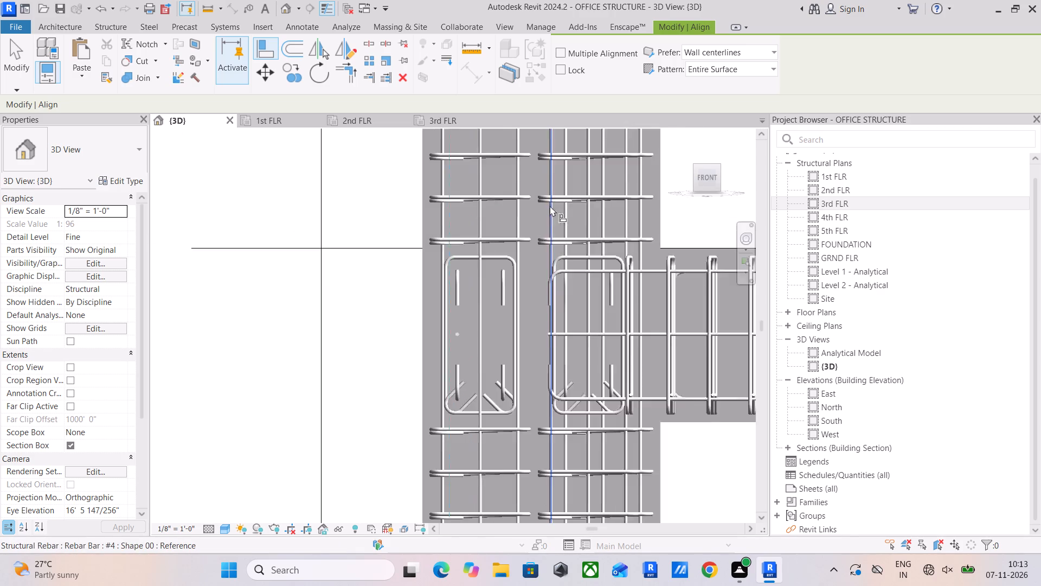
pyautogui.scroll(10, 560, 297)
pyautogui.click(515, 314)
pyautogui.scroll(-5, 447, 299)
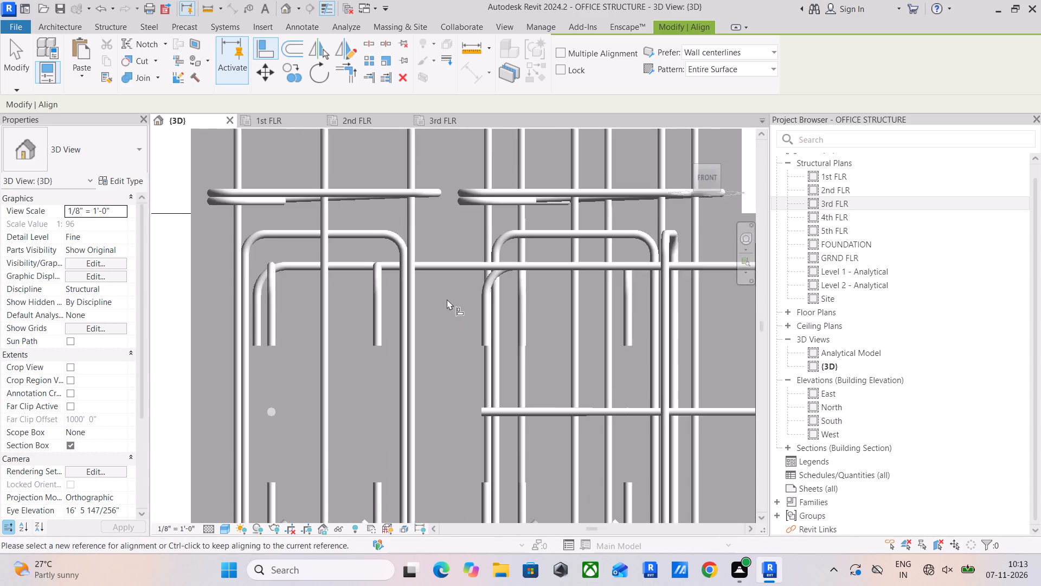
pyautogui.moveTo(447, 299); pyautogui.dragTo(581, 265, button='middle')
pyautogui.click(389, 288)
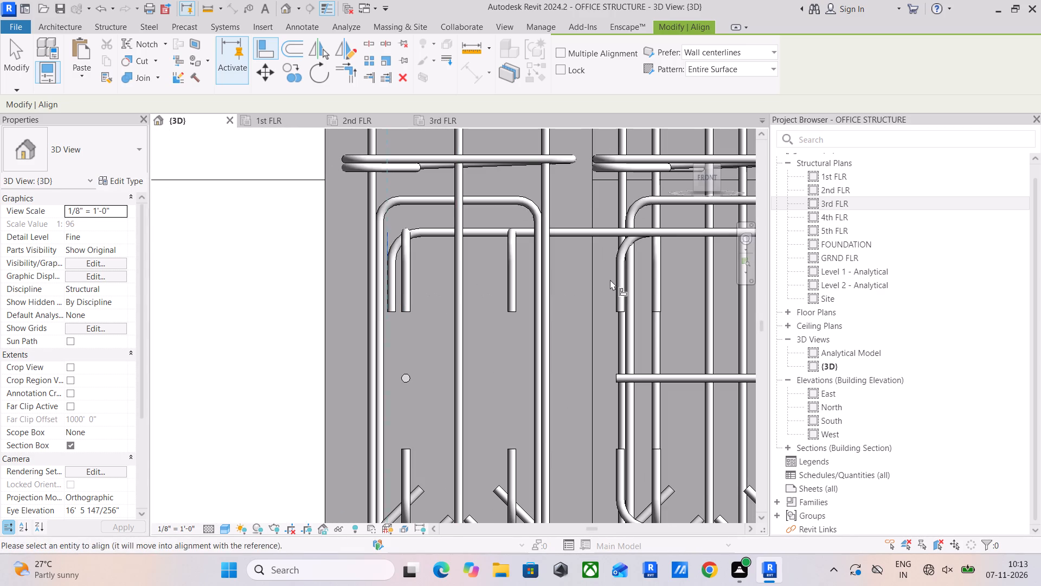
pyautogui.click(612, 282)
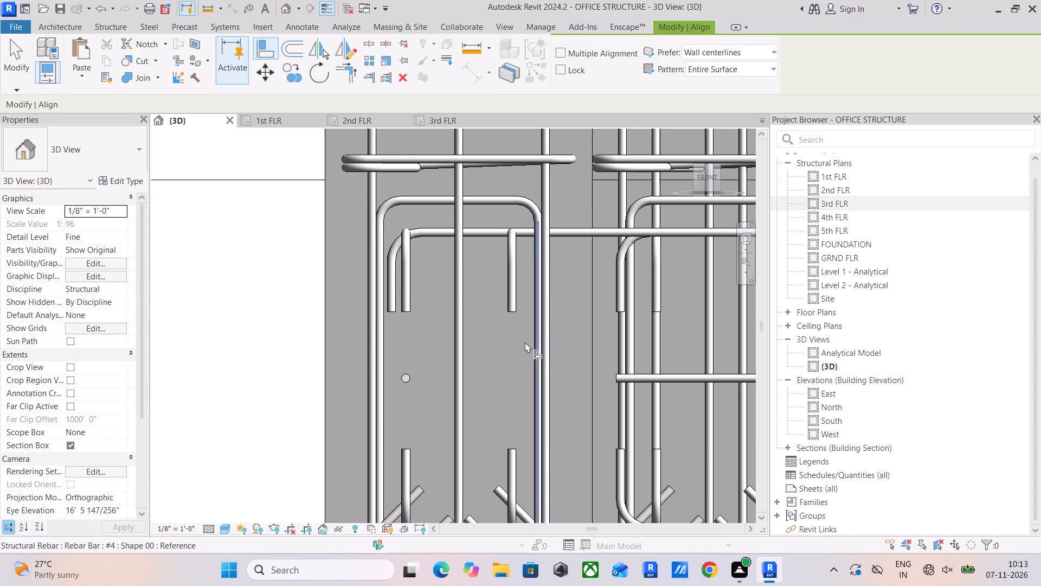
# Align the hooked ends of the 4th FLR crossing beam's bottom #4 bars with the extended top bar's hook.
pyautogui.middleClick(525, 342)
pyautogui.click(389, 267)
pyautogui.moveTo(507, 320); pyautogui.dragTo(534, 212, button='middle')
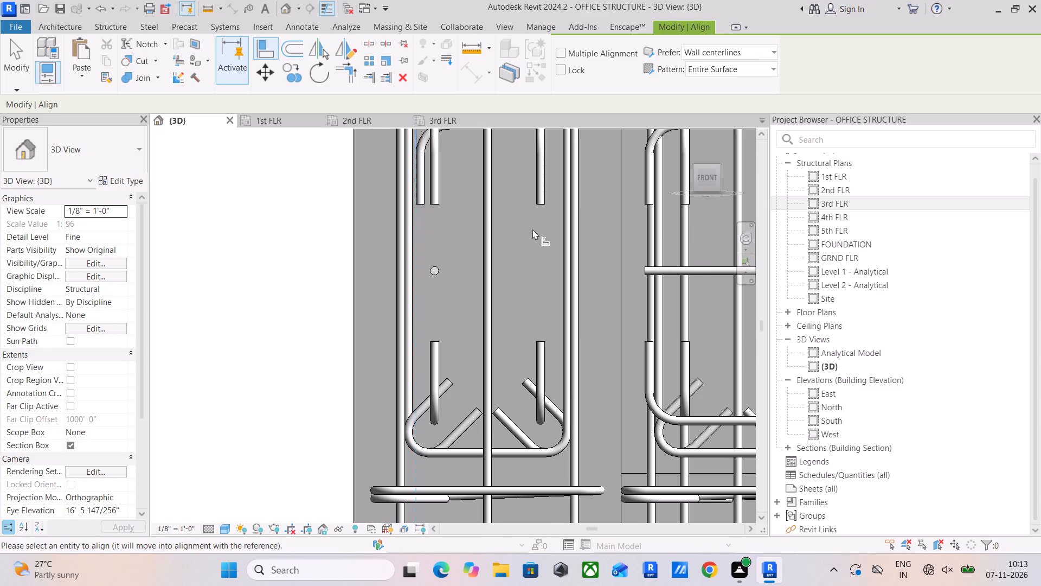
pyautogui.click(643, 365)
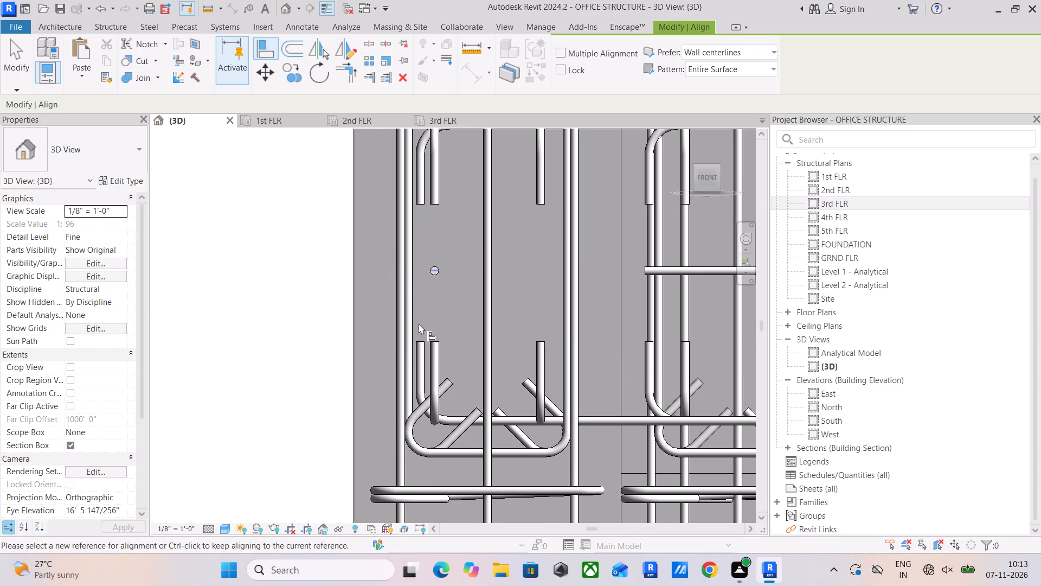
pyautogui.moveTo(418, 361); pyautogui.dragTo(428, 366)
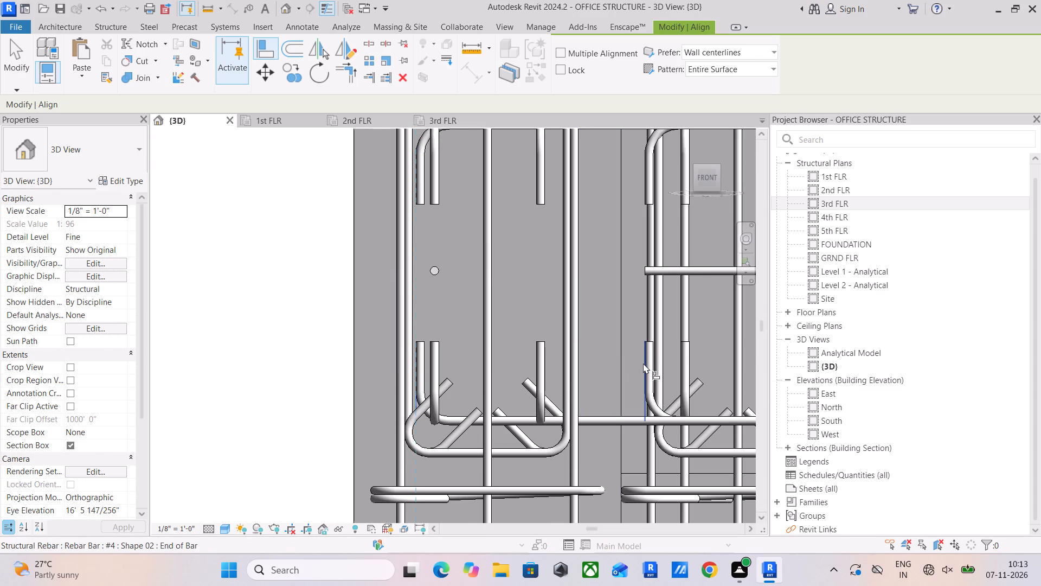
pyautogui.click(643, 363)
pyautogui.click(415, 361)
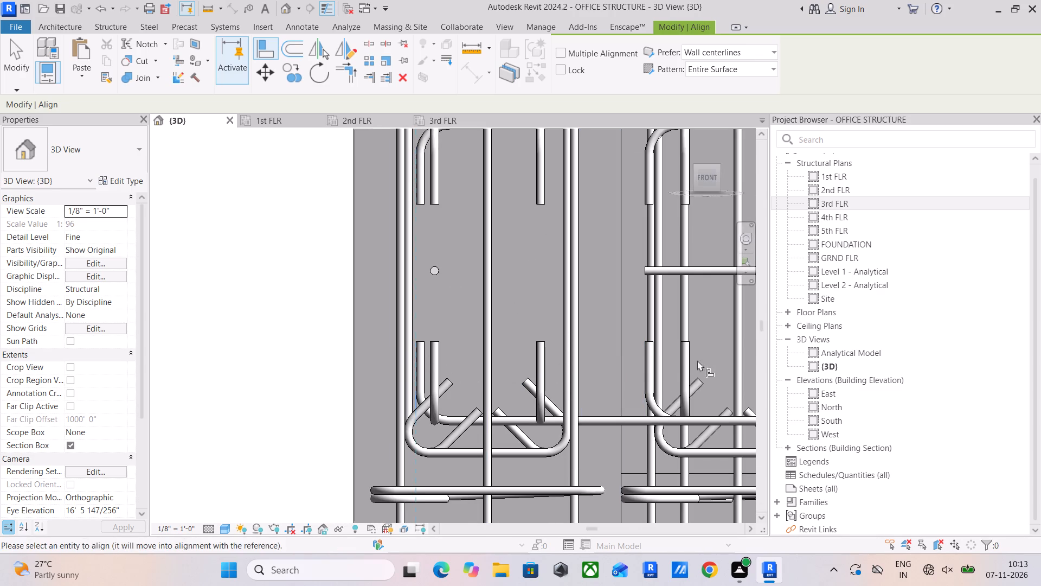
pyautogui.scroll(-5, 650, 324)
pyautogui.moveTo(659, 330); pyautogui.dragTo(566, 378, button='middle')
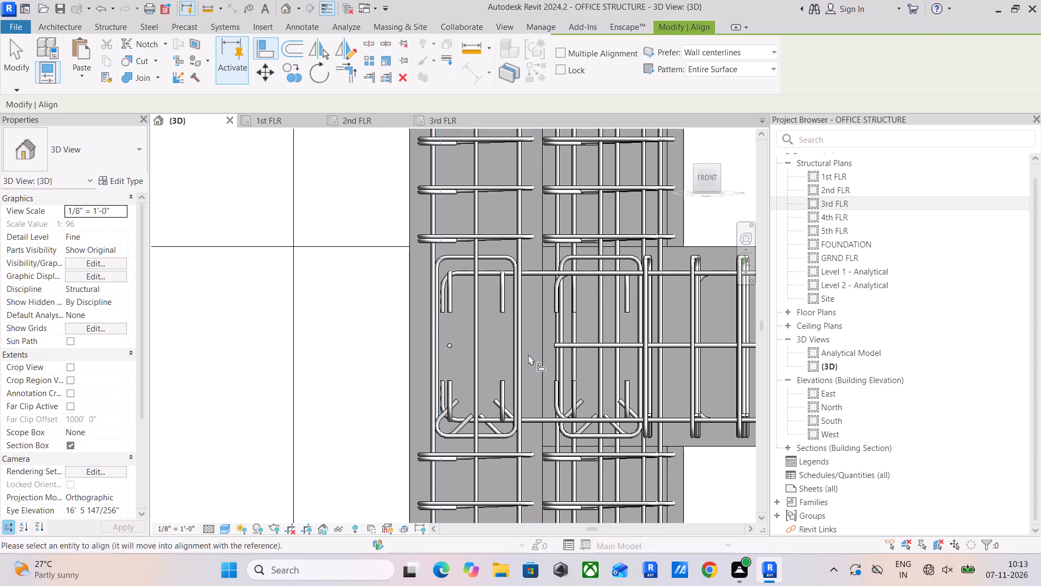
pyautogui.press('Escape')
pyautogui.press('Escape')
# Examine the beam bars and slab reinforcement at the columns on all floors, from the back and the front.
pyautogui.scroll(-3, 481, 298)
pyautogui.keyDown('shift'); pyautogui.moveTo(507, 326); pyautogui.dragTo(536, 358, button='middle'); pyautogui.keyUp('shift')
pyautogui.scroll(-5, 502, 270)
pyautogui.moveTo(522, 287); pyautogui.dragTo(637, 91, button='middle')
pyautogui.scroll(1, 638, 87)
pyautogui.moveTo(625, 281); pyautogui.dragTo(634, 218, button='middle')
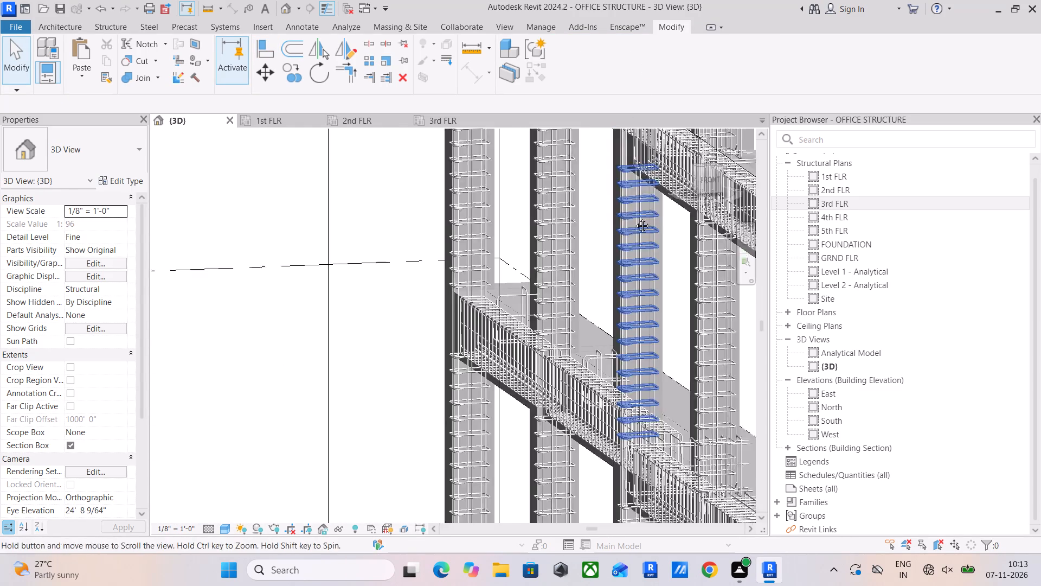
pyautogui.moveTo(634, 218); pyautogui.dragTo(617, 74, button='middle')
pyautogui.moveTo(633, 251); pyautogui.dragTo(635, 0, button='middle')
pyautogui.scroll(-5, 602, 218)
pyautogui.moveTo(602, 225); pyautogui.dragTo(564, 223, button='middle')
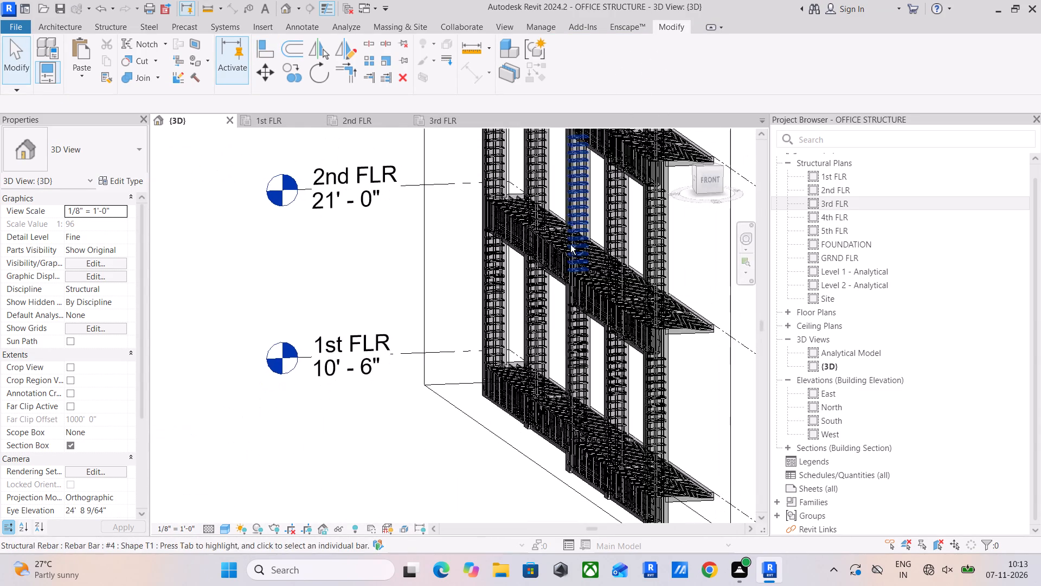
pyautogui.keyDown('shift'); pyautogui.moveTo(571, 246); pyautogui.dragTo(777, 346, button='middle'); pyautogui.keyUp('shift')
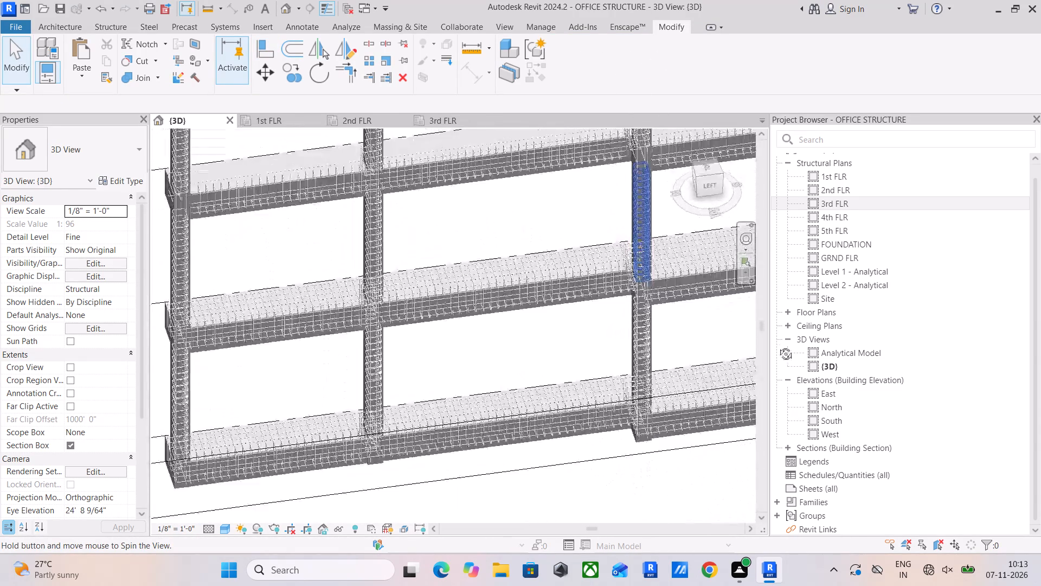
pyautogui.keyDown('shift'); pyautogui.moveTo(777, 346); pyautogui.dragTo(899, 298, button='middle'); pyautogui.keyUp('shift')
pyautogui.scroll(6, 690, 420)
pyautogui.scroll(5, 513, 426)
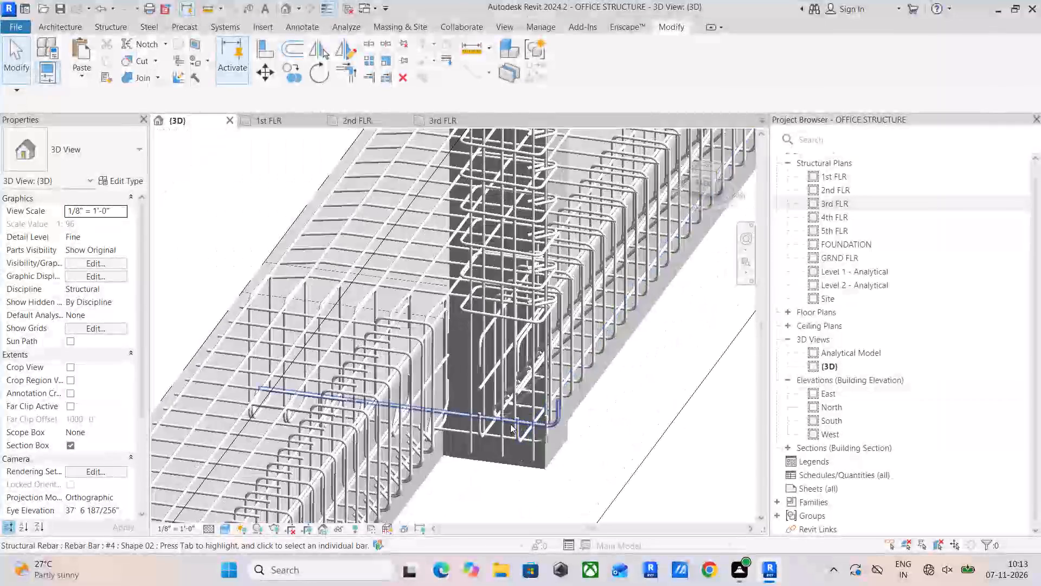
pyautogui.moveTo(491, 415); pyautogui.dragTo(594, 380, button='middle')
pyautogui.scroll(-6, 638, 273)
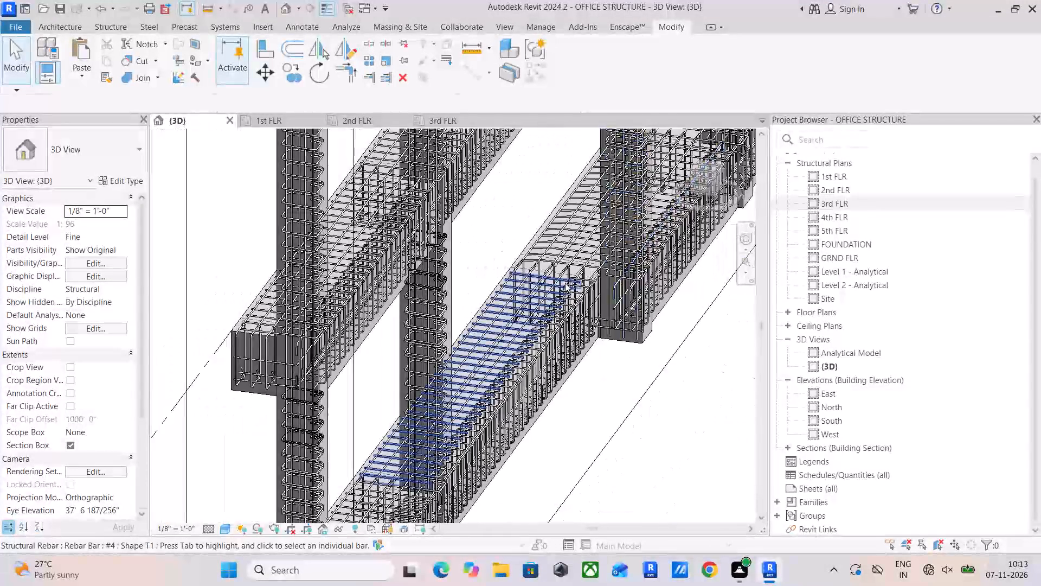
pyautogui.scroll(-3, 565, 269)
pyautogui.moveTo(561, 278); pyautogui.dragTo(478, 400, button='middle')
pyautogui.moveTo(470, 348); pyautogui.dragTo(461, 429, button='middle')
pyautogui.scroll(5, 498, 258)
pyautogui.scroll(3, 509, 321)
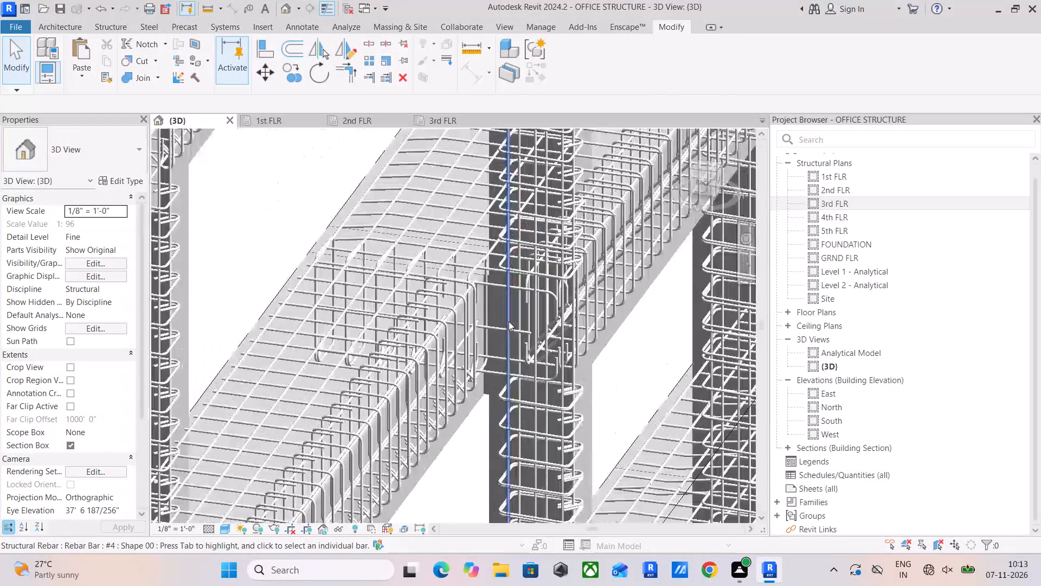
pyautogui.scroll(2, 509, 321)
pyautogui.moveTo(513, 300); pyautogui.dragTo(452, 389, button='middle')
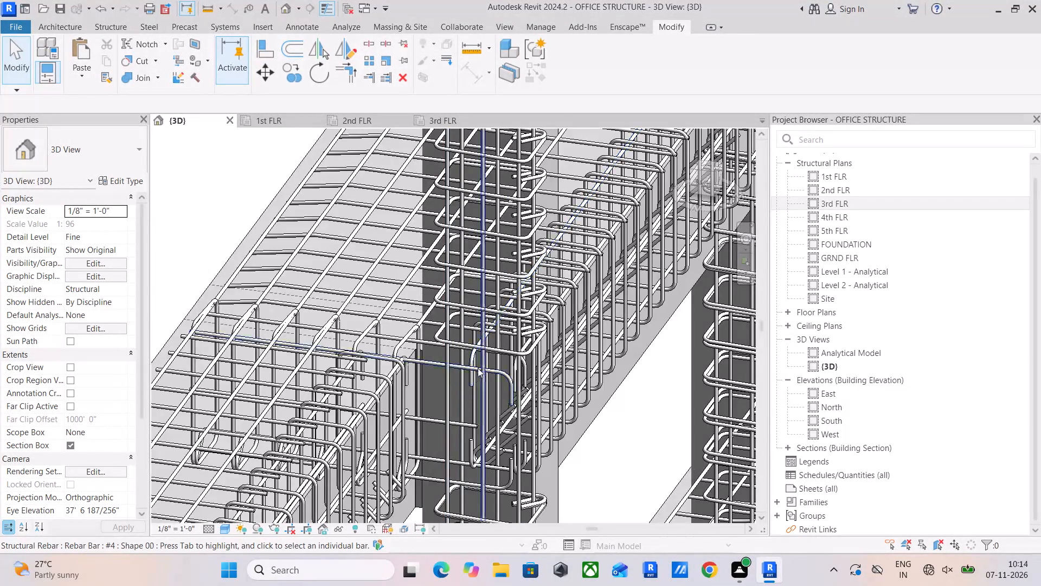
pyautogui.scroll(-9, 478, 368)
pyautogui.moveTo(489, 372); pyautogui.dragTo(528, 462, button='middle')
pyautogui.scroll(2, 478, 315)
pyautogui.moveTo(478, 317); pyautogui.dragTo(473, 463, button='middle')
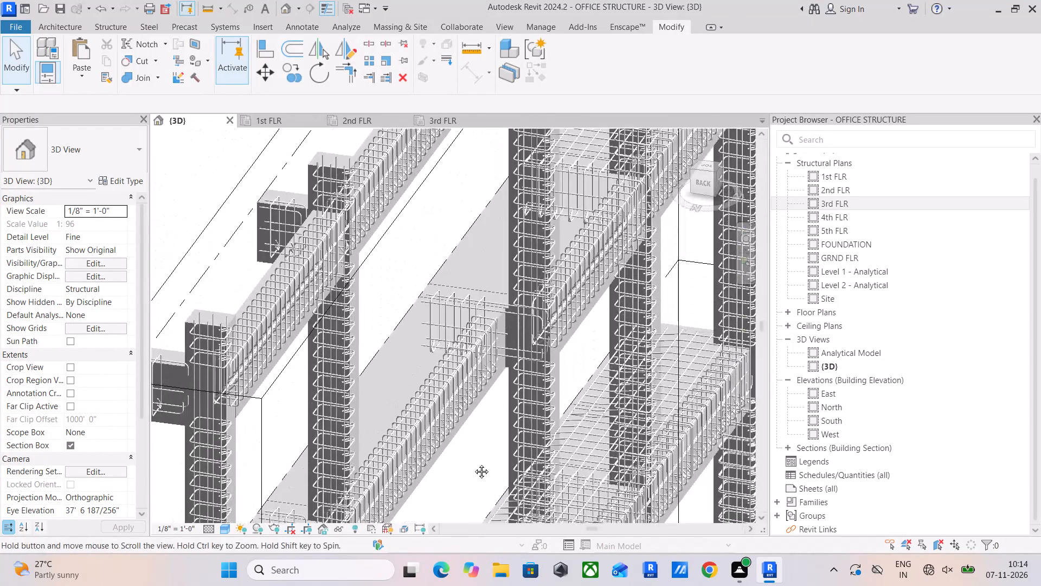
pyautogui.moveTo(473, 463); pyautogui.dragTo(473, 466, button='middle')
pyautogui.scroll(3, 499, 317)
pyautogui.scroll(4, 491, 368)
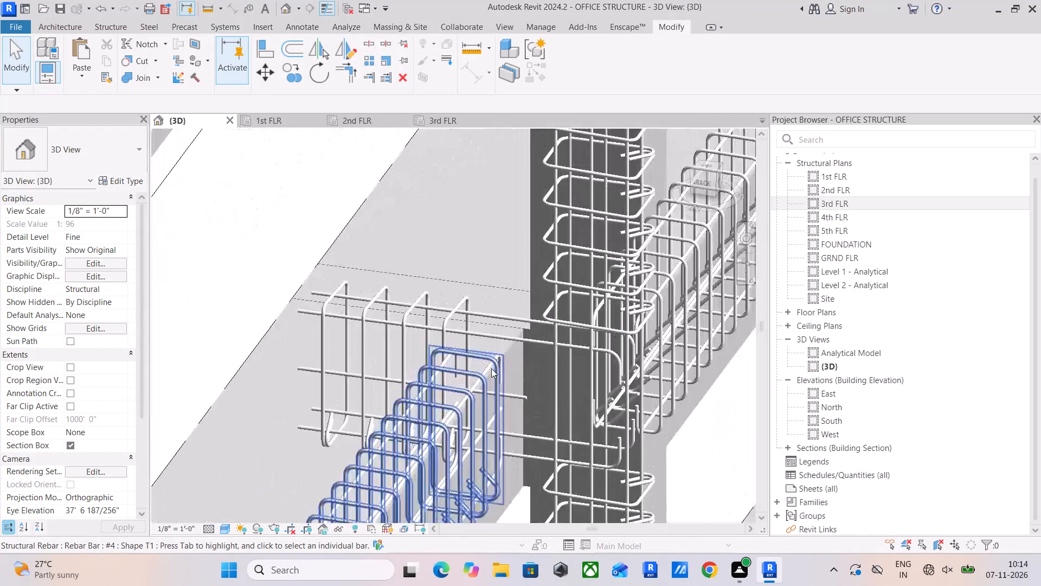
pyautogui.scroll(-5, 491, 368)
pyautogui.moveTo(497, 371); pyautogui.dragTo(517, 169, button='middle')
pyautogui.scroll(-5, 573, 321)
pyautogui.moveTo(580, 343); pyautogui.dragTo(597, 181, button='middle')
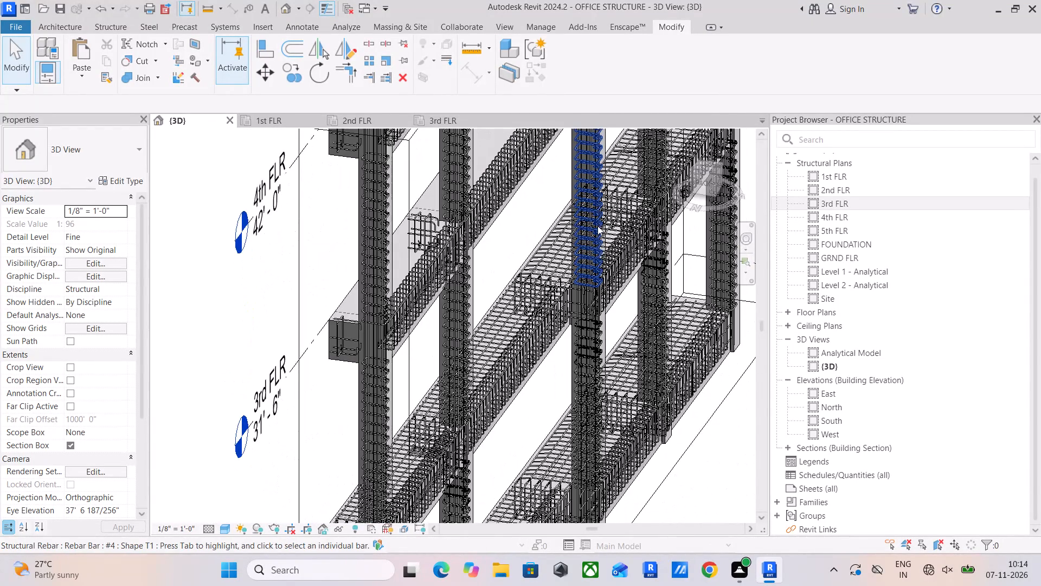
pyautogui.moveTo(601, 269); pyautogui.dragTo(613, 106, button='middle')
pyautogui.moveTo(611, 216); pyautogui.dragTo(598, 353, button='middle')
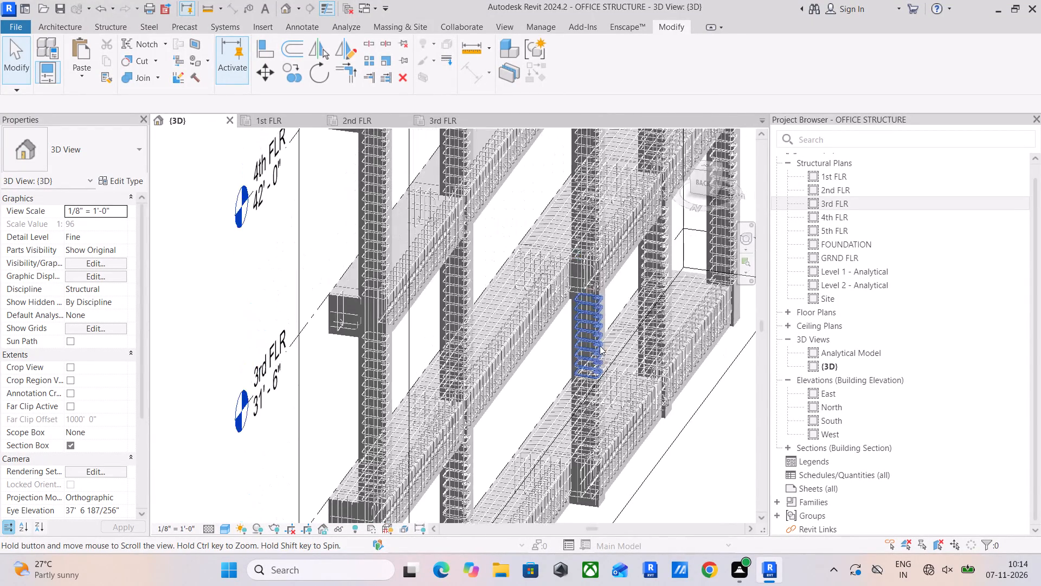
pyautogui.moveTo(587, 301); pyautogui.dragTo(611, 437, button='middle')
pyautogui.scroll(-9, 619, 272)
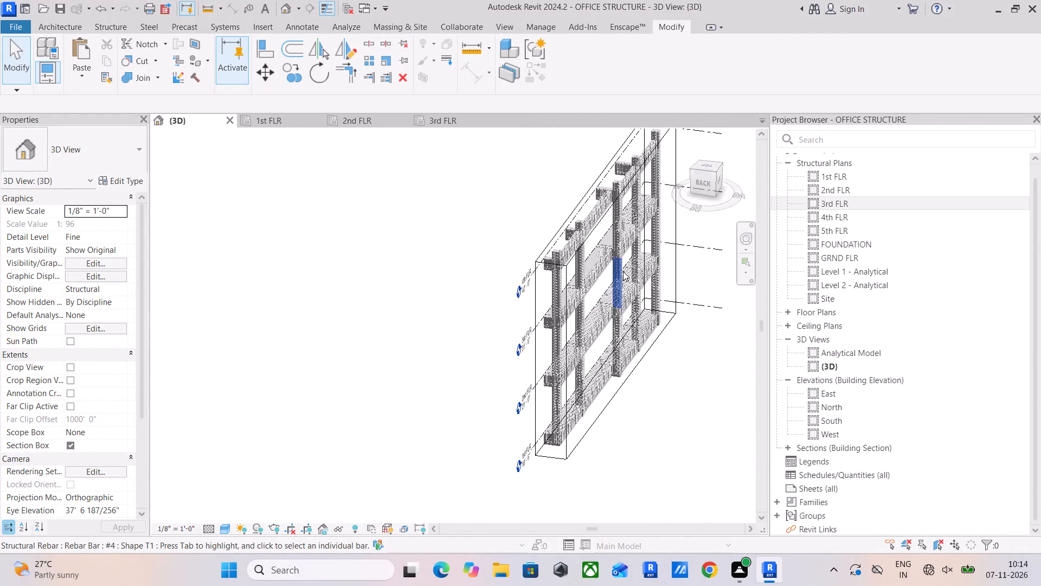
pyautogui.keyDown('shift'); pyautogui.moveTo(605, 279); pyautogui.dragTo(286, 277, button='middle'); pyautogui.keyUp('shift')
pyautogui.keyDown('shift'); pyautogui.moveTo(639, 263); pyautogui.dragTo(614, 205, button='middle'); pyautogui.keyUp('shift')
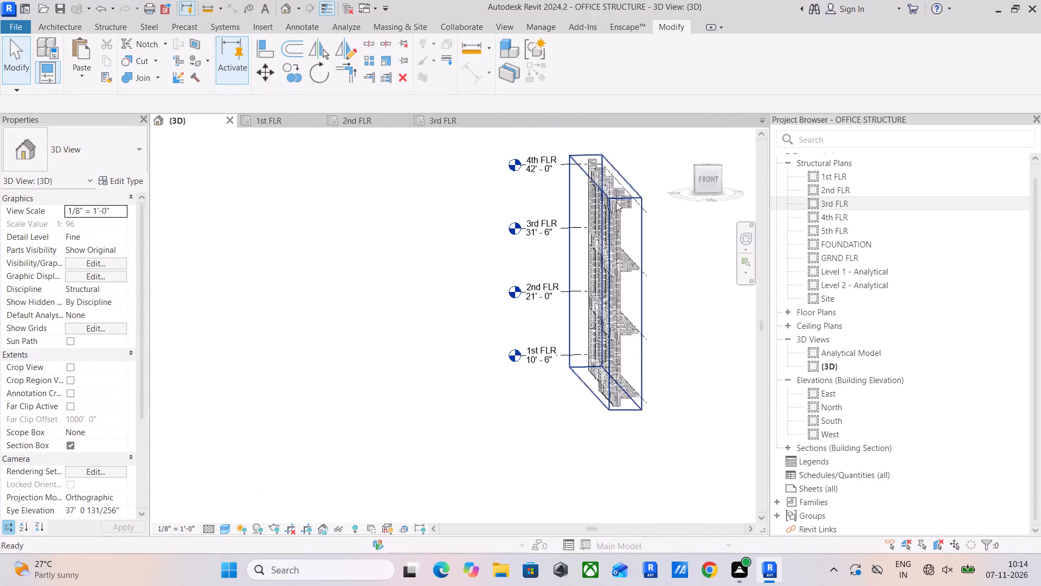
pyautogui.click(705, 176)
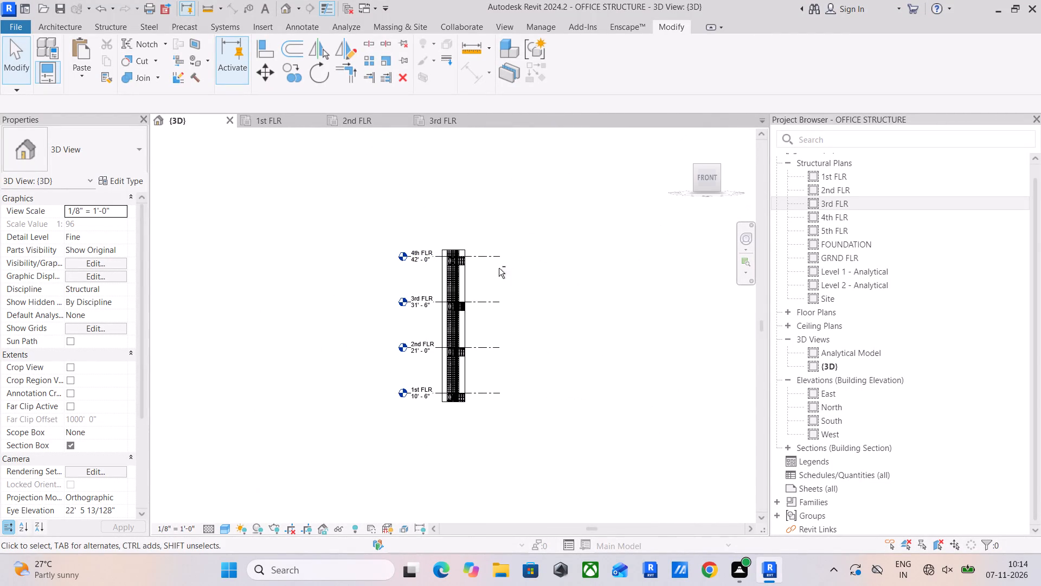
pyautogui.keyDown('shift'); pyautogui.middleClick(499, 268); pyautogui.keyUp('shift')
pyautogui.scroll(16, 457, 267)
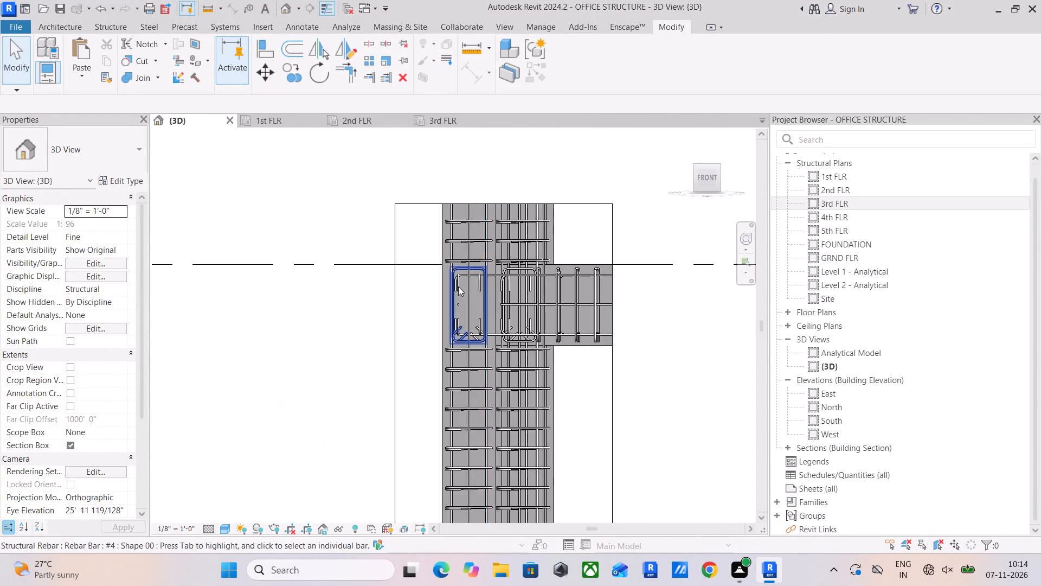
pyautogui.scroll(8, 455, 284)
pyautogui.scroll(-9, 458, 275)
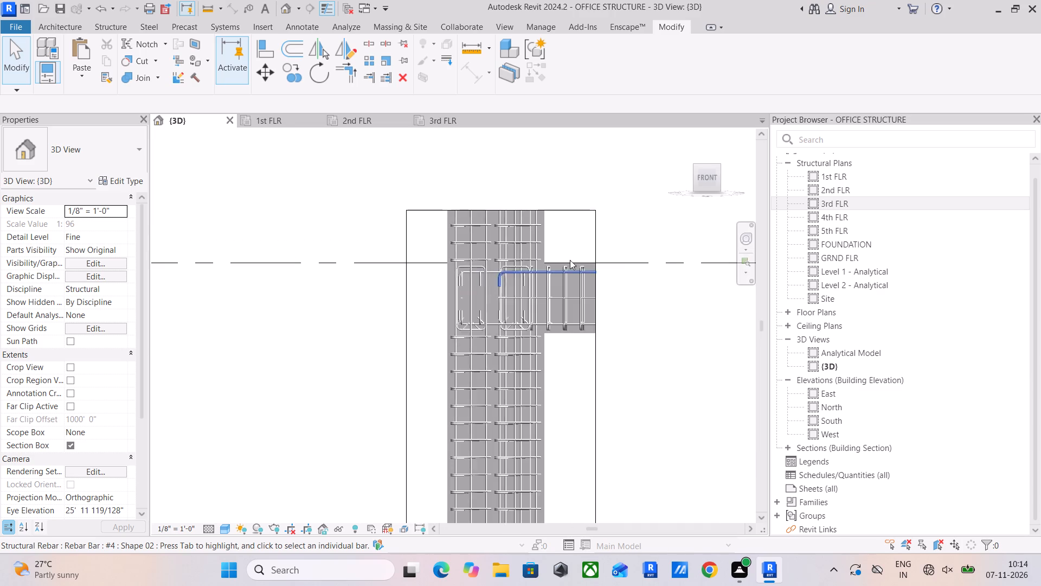
# Raise the top of the section box above the 5th FLR level.
pyautogui.click(599, 234)
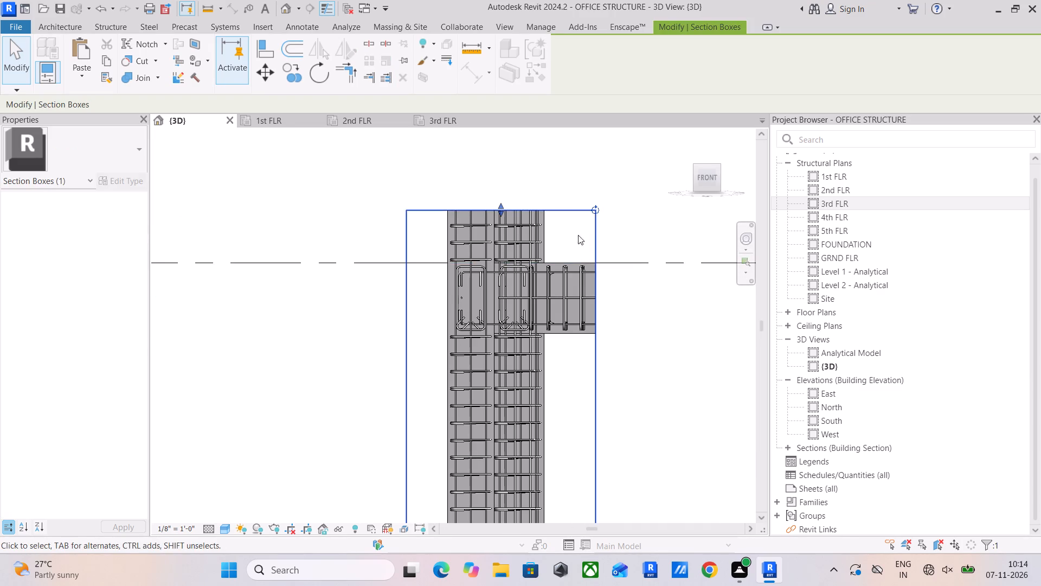
pyautogui.scroll(-9, 506, 227)
pyautogui.moveTo(506, 271); pyautogui.dragTo(500, 441, button='middle')
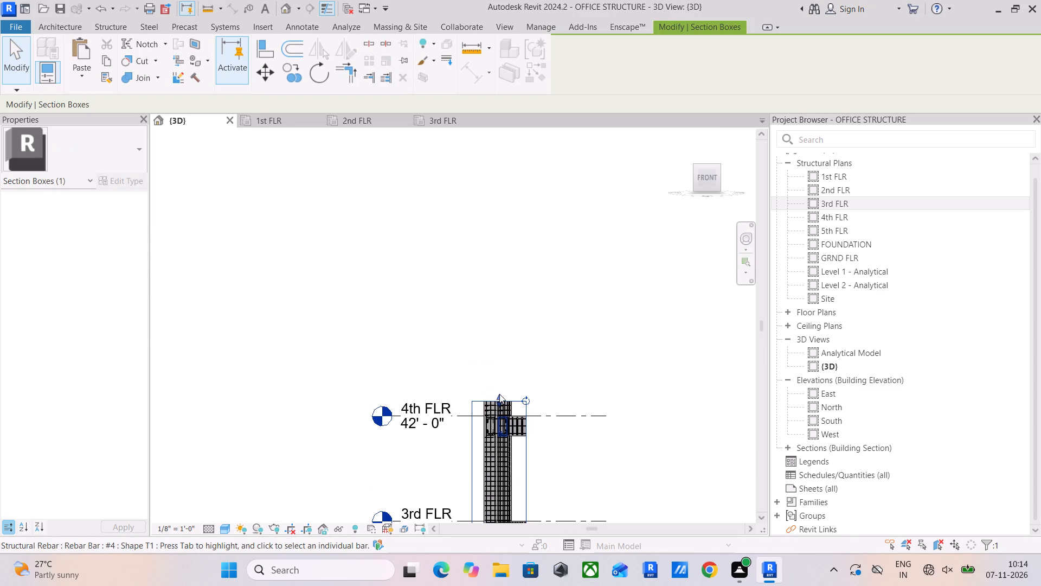
pyautogui.moveTo(499, 394); pyautogui.dragTo(506, 142)
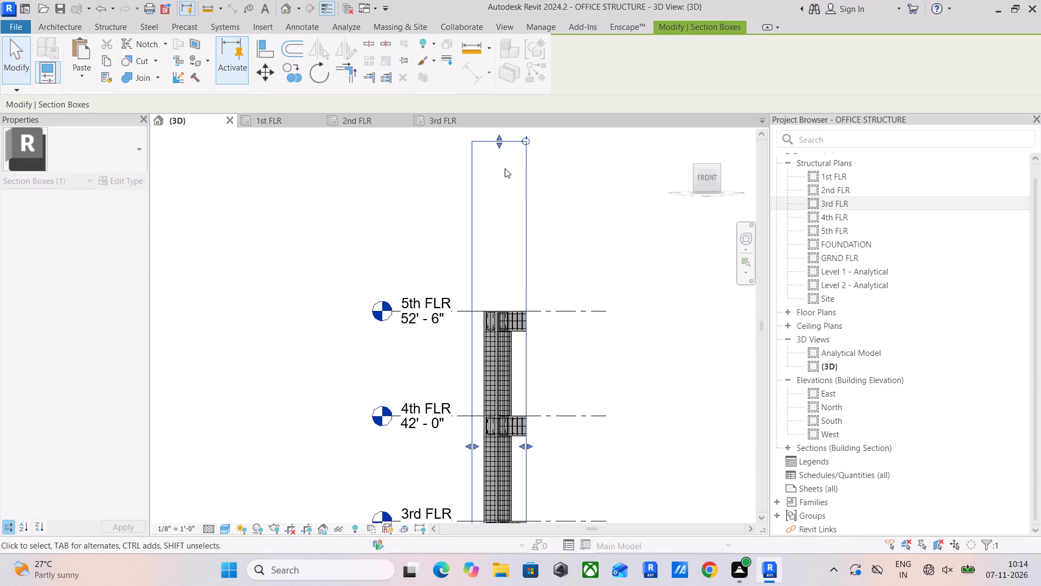
pyautogui.scroll(5, 465, 313)
pyautogui.moveTo(518, 401); pyautogui.dragTo(524, 210, button='middle')
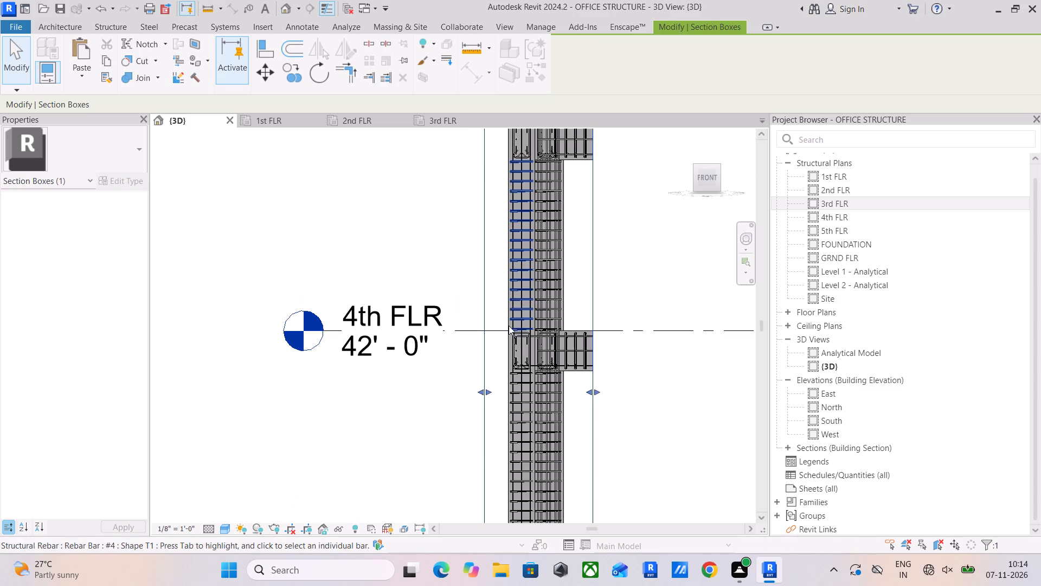
# Align the hooked ends of the 5th FLR crossing beam's top #4 bars with the extended top bar hook on the 4th FLR beam.
pyautogui.click(255, 51)
pyautogui.scroll(5, 498, 335)
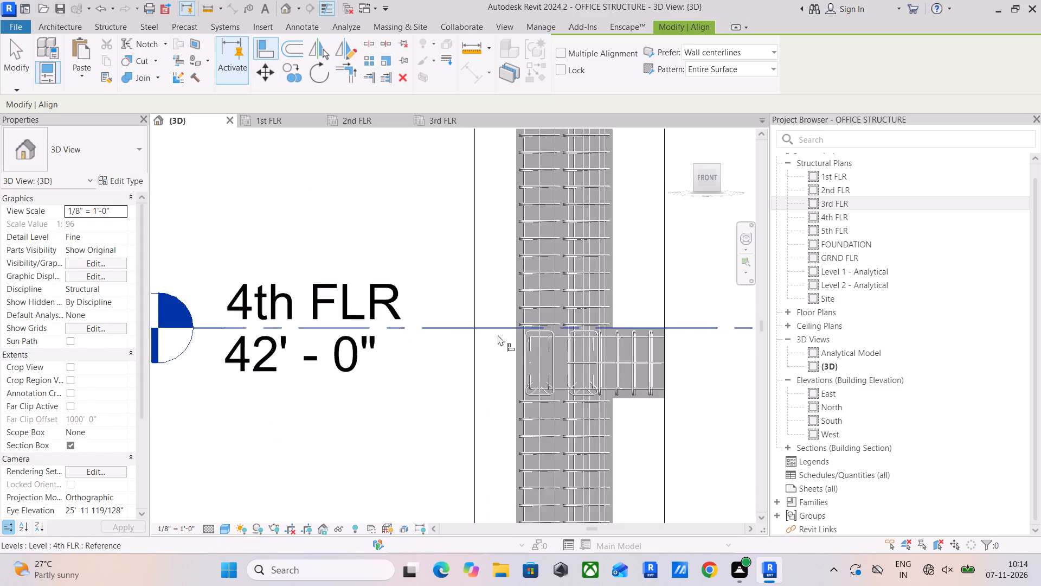
pyautogui.scroll(10, 520, 353)
pyautogui.click(551, 332)
pyautogui.scroll(-5, 577, 313)
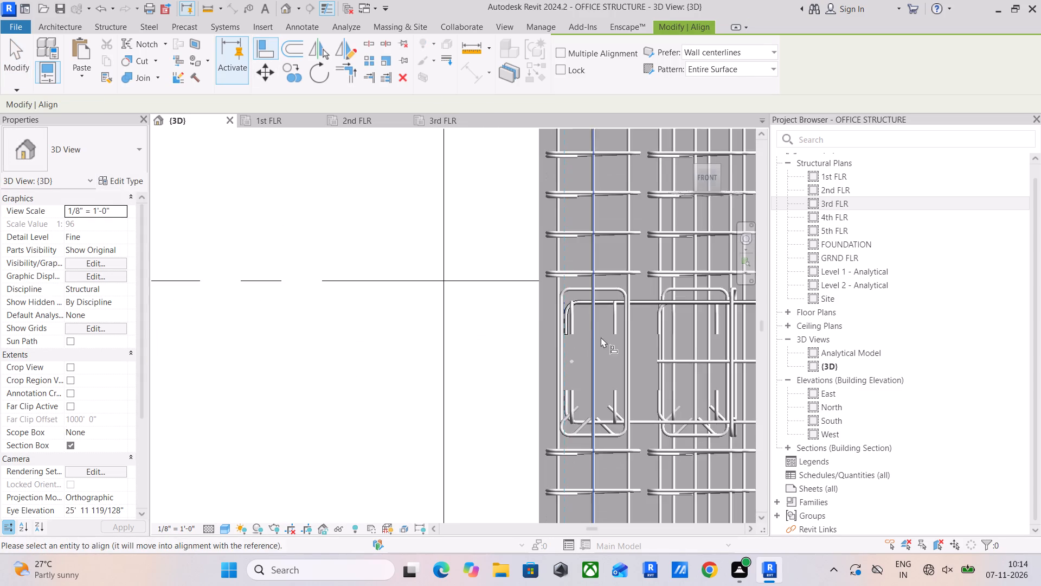
pyautogui.moveTo(582, 399); pyautogui.dragTo(531, 525, button='middle')
pyautogui.scroll(-6, 580, 379)
pyautogui.moveTo(570, 432); pyautogui.dragTo(554, 585, button='middle')
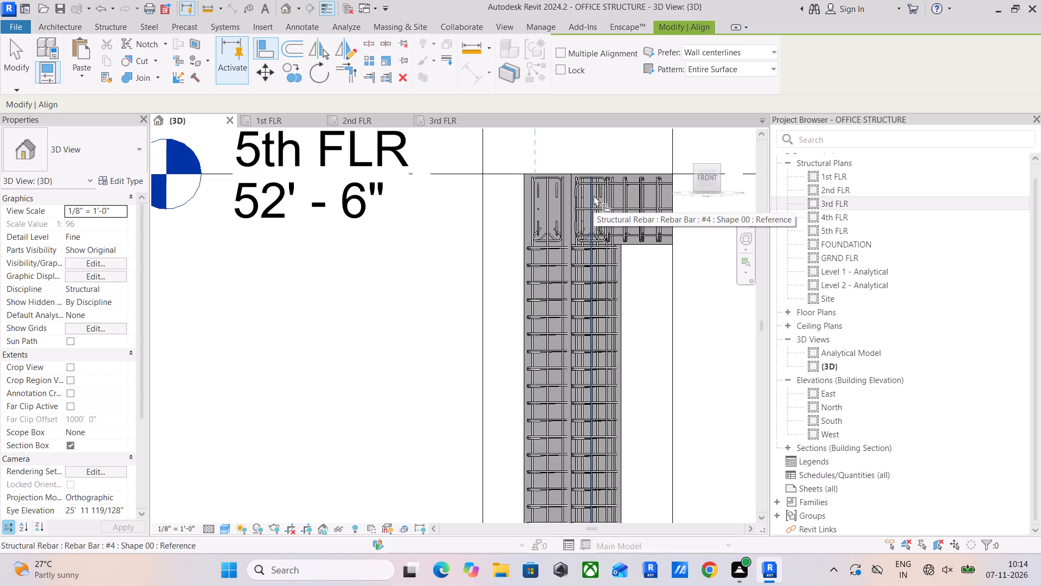
pyautogui.scroll(13, 575, 179)
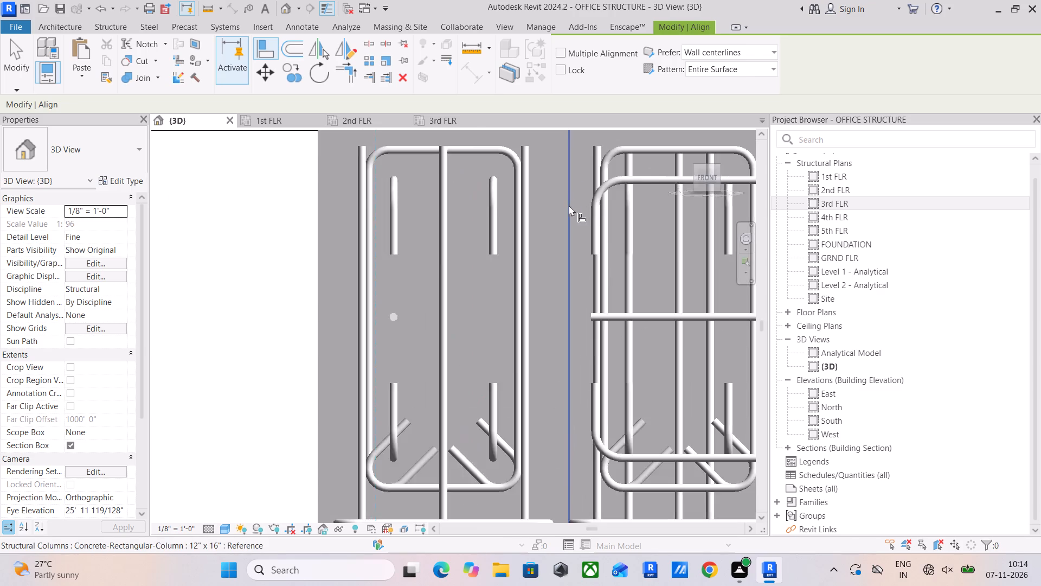
pyautogui.scroll(4, 569, 205)
pyautogui.click(605, 228)
pyautogui.scroll(-2, 414, 268)
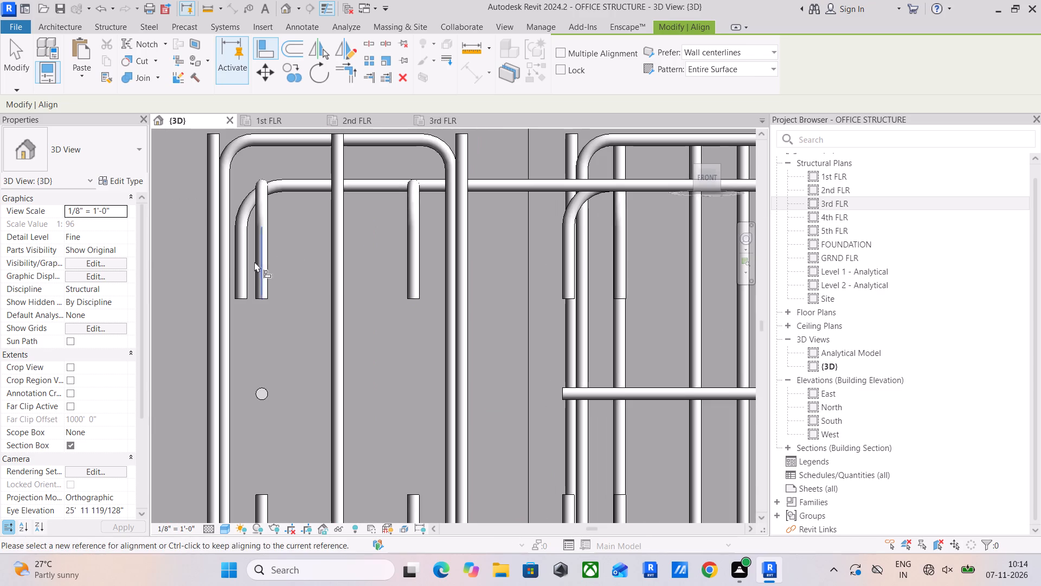
pyautogui.click(240, 263)
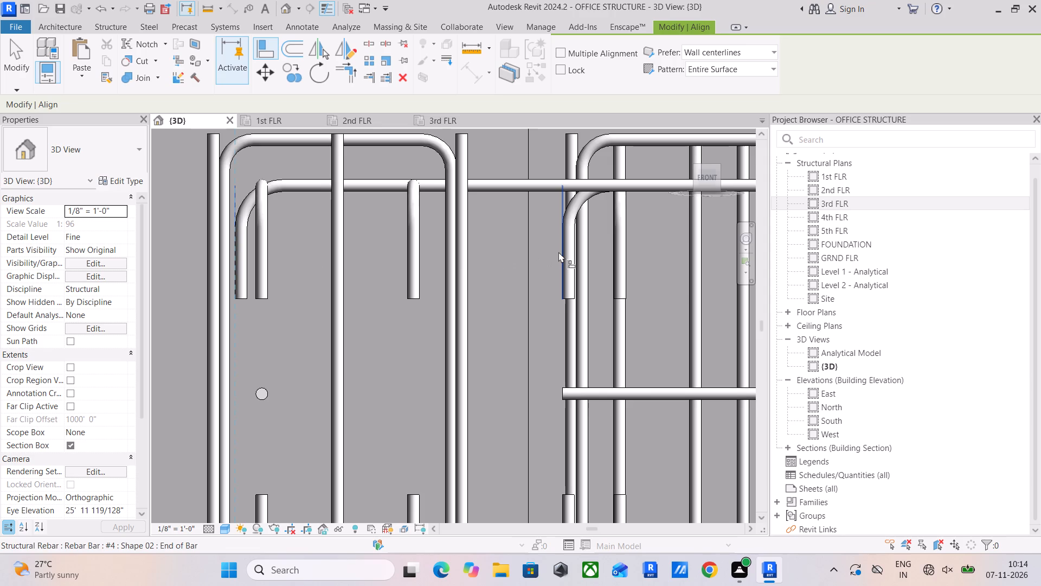
pyautogui.click(558, 252)
# Align the hooked ends of the 5th FLR crossing beam's bottom #4 bars with the extended top bar's hook.
pyautogui.moveTo(353, 302); pyautogui.dragTo(390, 182, button='middle')
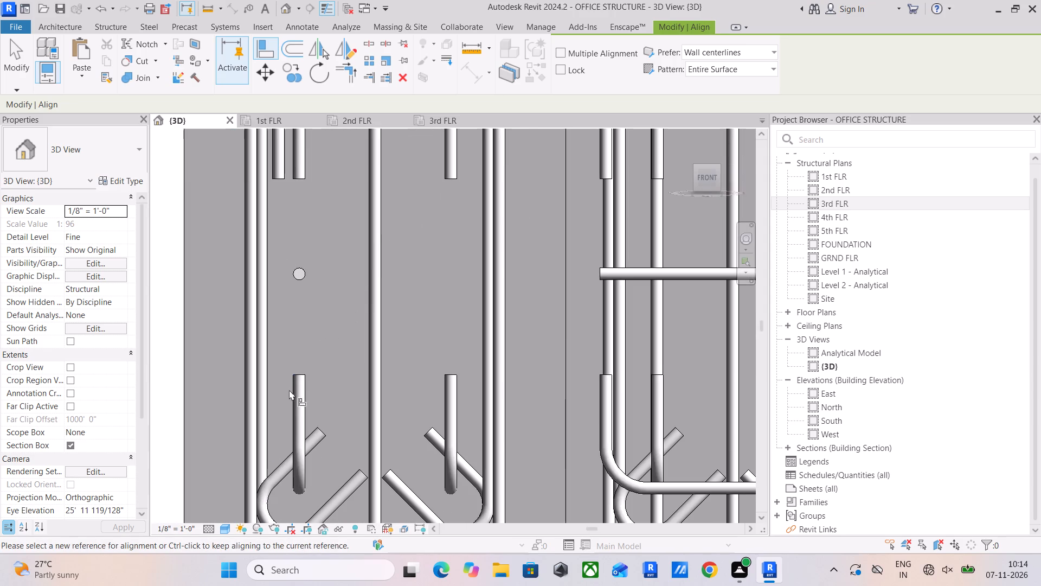
pyautogui.click(275, 156)
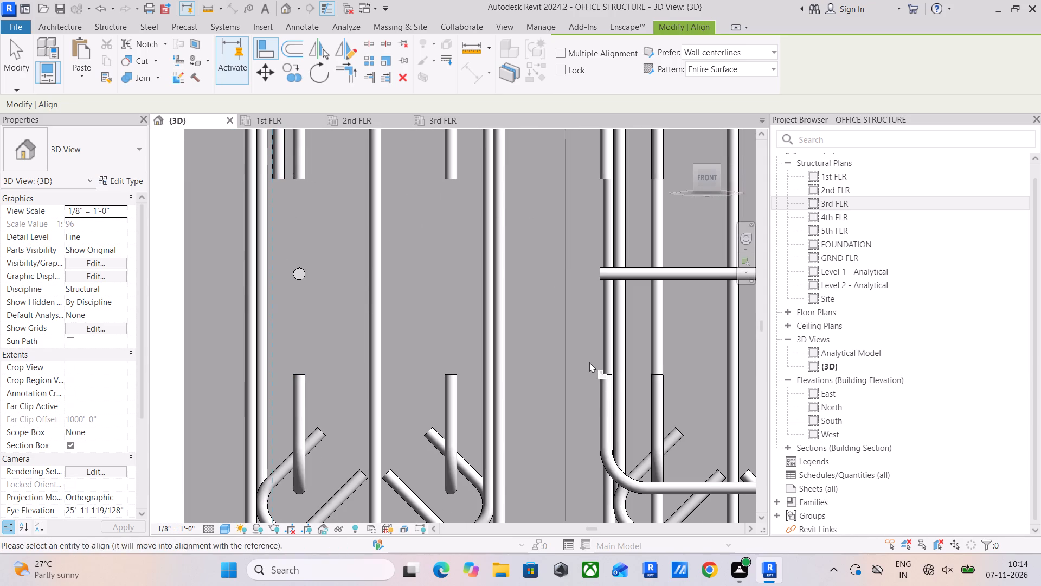
pyautogui.click(602, 397)
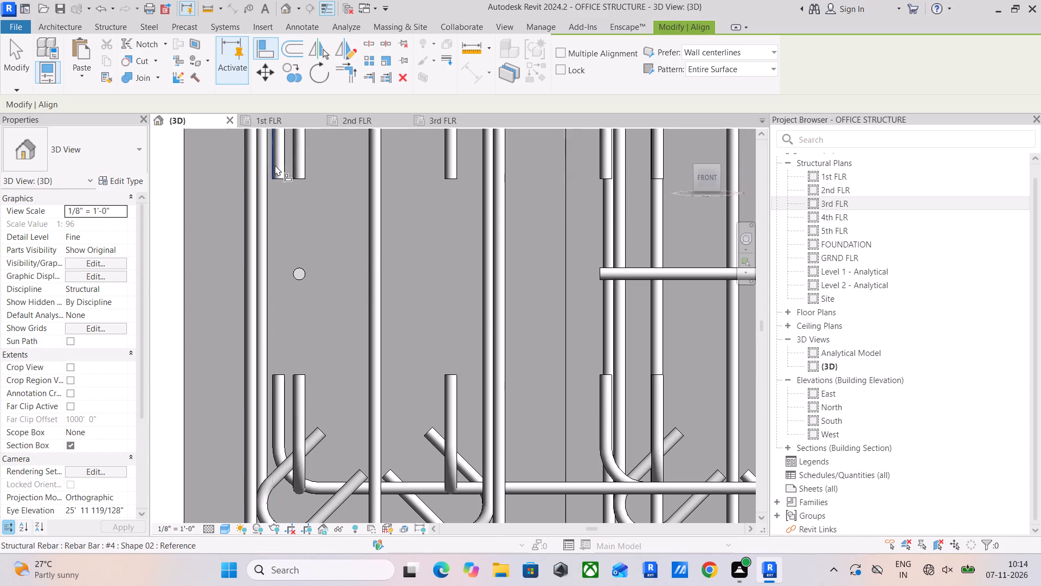
pyautogui.click(275, 165)
pyautogui.click(601, 400)
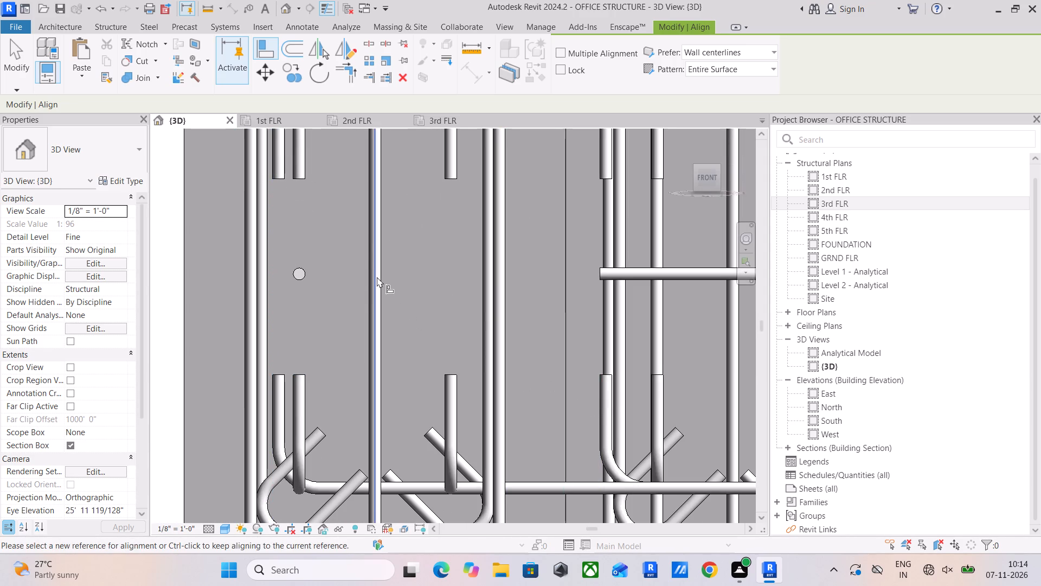
pyautogui.press('Escape')
pyautogui.press('Escape')
pyautogui.press('Escape')
pyautogui.press('Escape')
pyautogui.press('Escape')
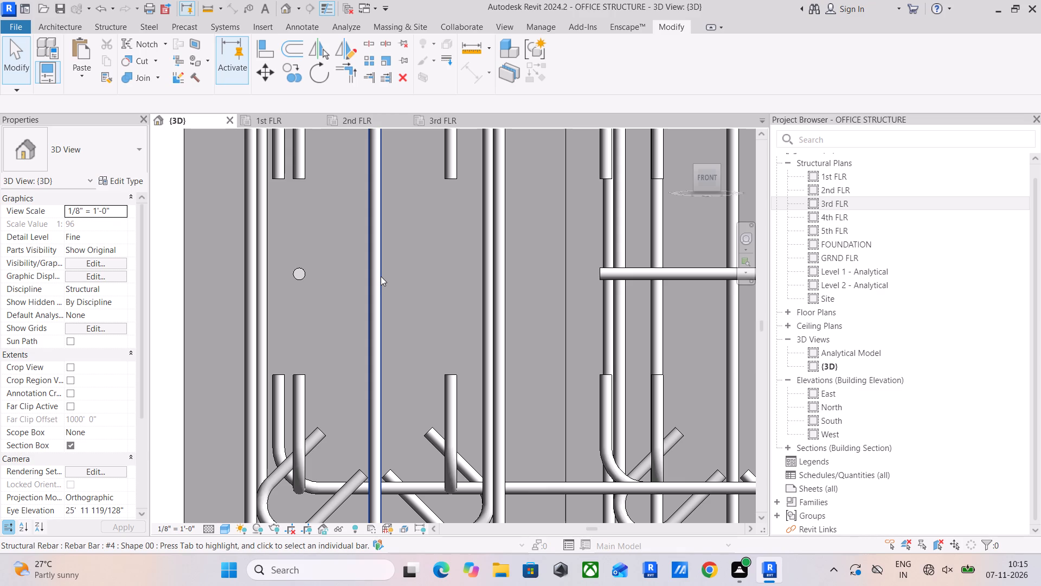
# Examine the top bars and stirrups of the 5th FLR side beam where they meet the columns.
pyautogui.scroll(-6, 521, 280)
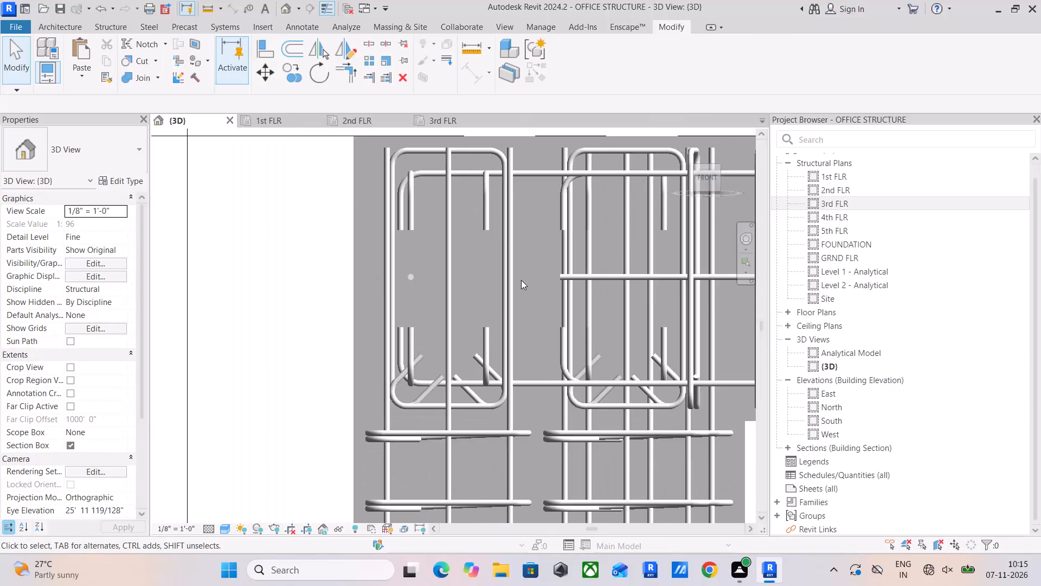
pyautogui.scroll(-4, 521, 283)
pyautogui.keyDown('shift'); pyautogui.moveTo(502, 252); pyautogui.dragTo(568, 307, button='middle'); pyautogui.keyUp('shift')
pyautogui.moveTo(568, 307); pyautogui.dragTo(552, 290, button='middle')
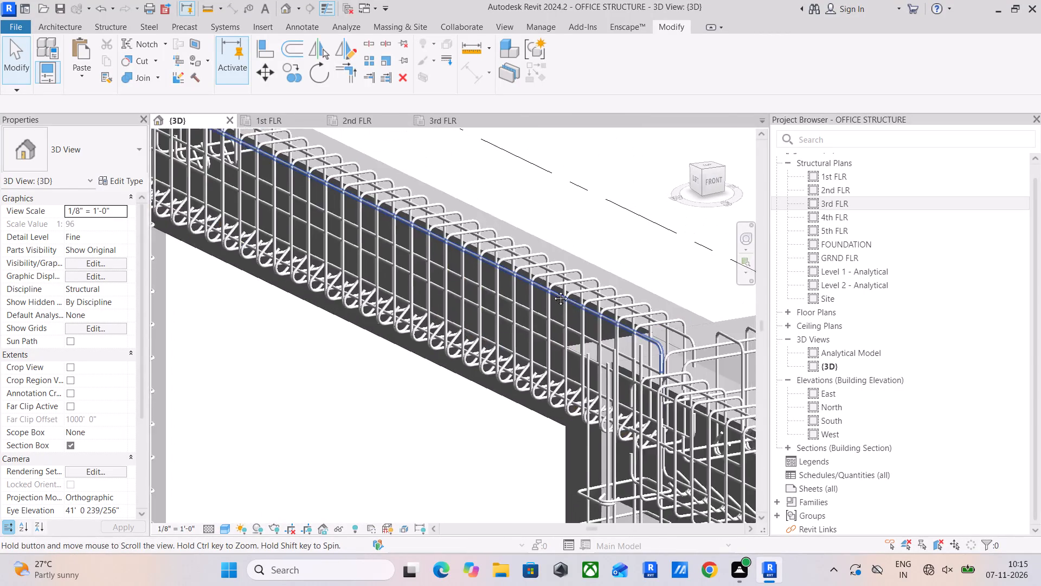
pyautogui.moveTo(552, 290); pyautogui.dragTo(520, 265, button='middle')
pyautogui.scroll(-4, 504, 233)
pyautogui.moveTo(515, 252); pyautogui.dragTo(663, 417, button='middle')
pyautogui.scroll(-3, 302, 276)
pyautogui.moveTo(306, 281); pyautogui.dragTo(338, 307, button='middle')
pyautogui.scroll(4, 393, 286)
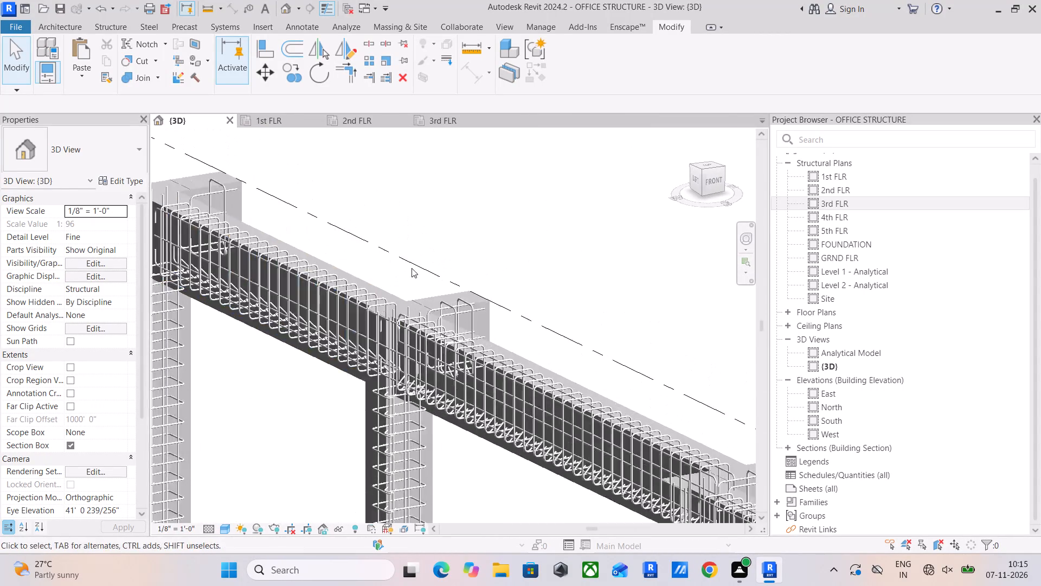
pyautogui.scroll(3, 412, 268)
pyautogui.moveTo(430, 339); pyautogui.dragTo(435, 300, button='middle')
pyautogui.scroll(7, 409, 318)
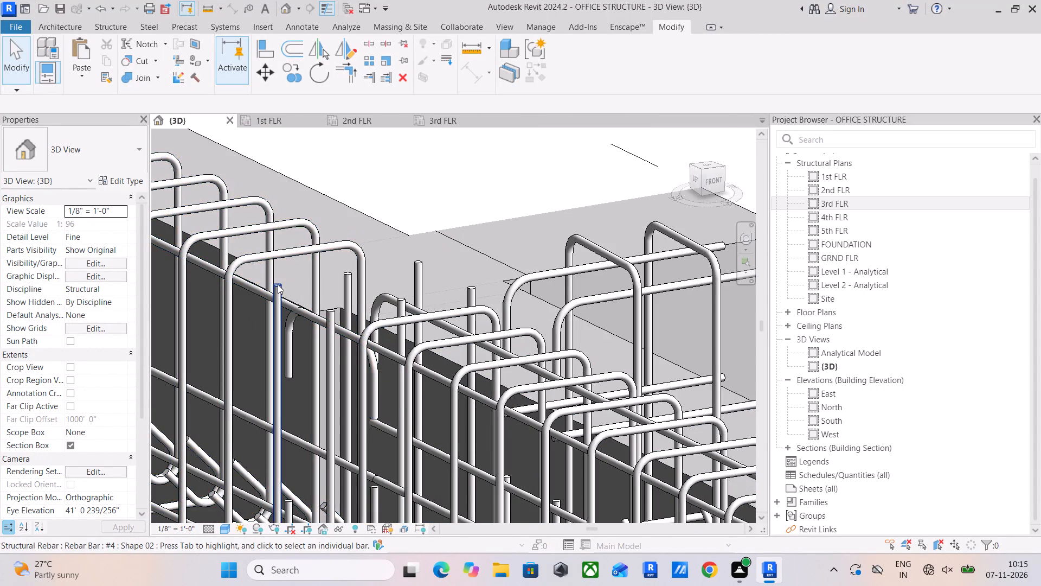
pyautogui.moveTo(278, 284); pyautogui.dragTo(371, 348, button='middle')
pyautogui.scroll(-3, 376, 340)
# Copy the hooked top #4 bar of the 5th FLR side beam along the beam so its hook sits inside the end column.
pyautogui.click(445, 352)
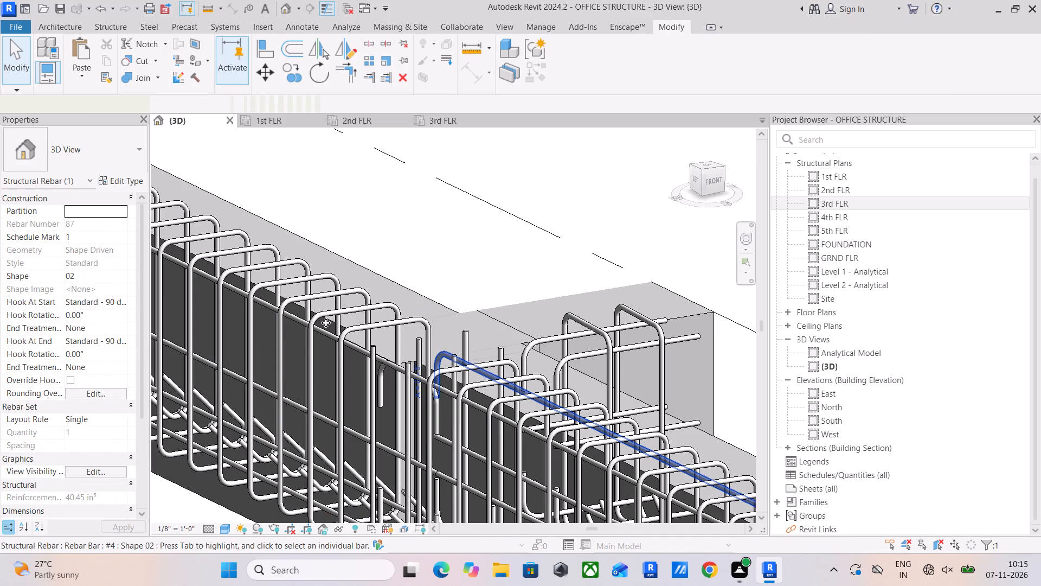
pyautogui.scroll(-5, 326, 323)
pyautogui.moveTo(335, 333); pyautogui.dragTo(362, 371, button='middle')
pyautogui.moveTo(269, 319); pyautogui.dragTo(407, 361, button='middle')
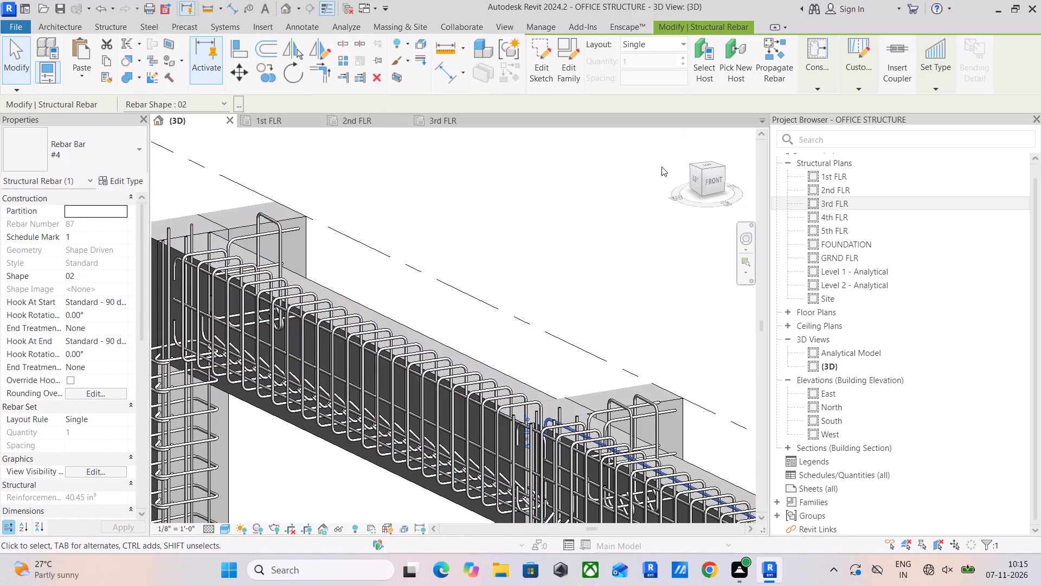
pyautogui.click(696, 176)
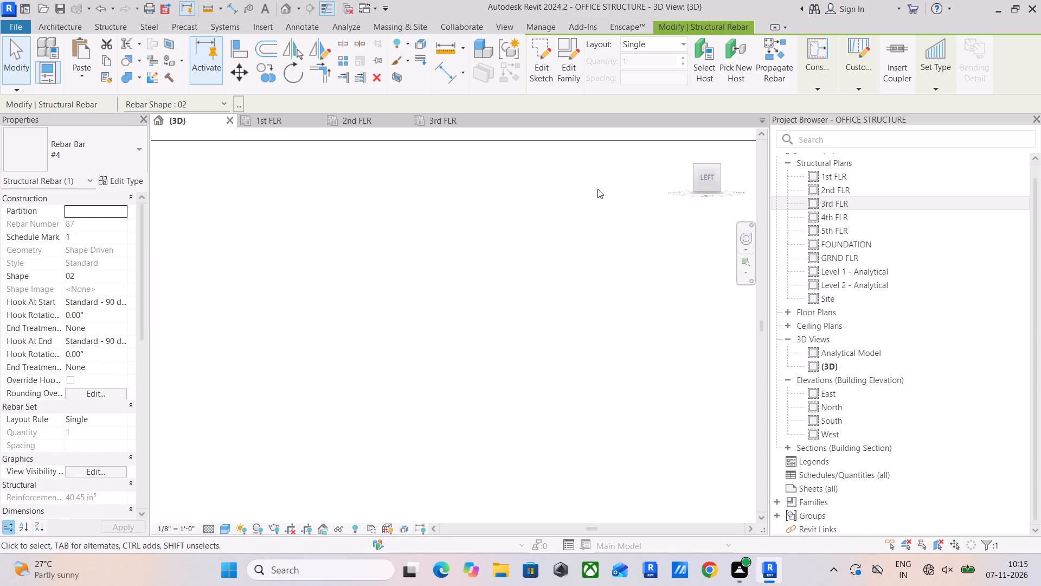
pyautogui.click(263, 73)
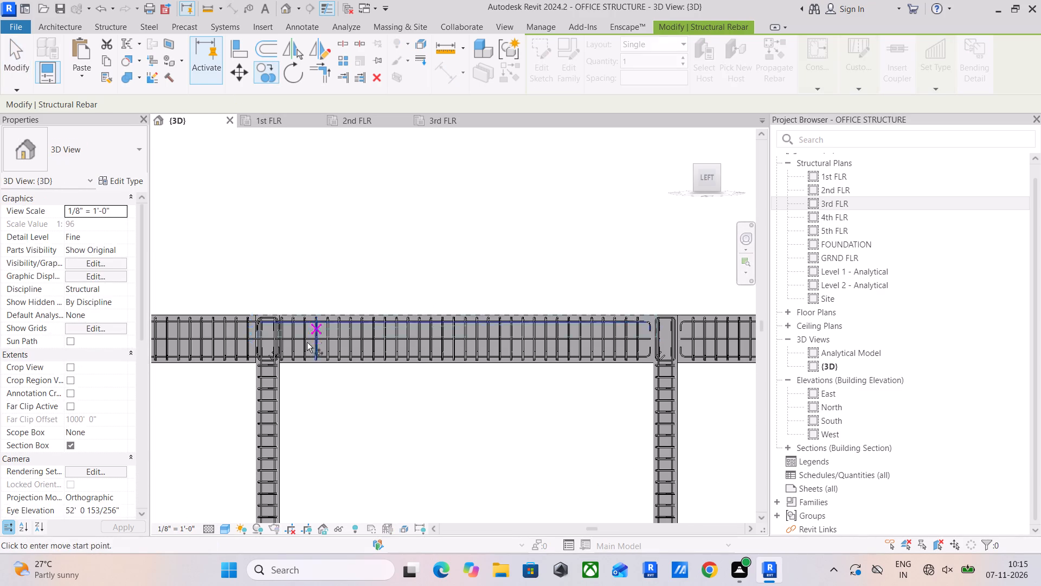
pyautogui.scroll(6, 295, 344)
pyautogui.scroll(11, 247, 324)
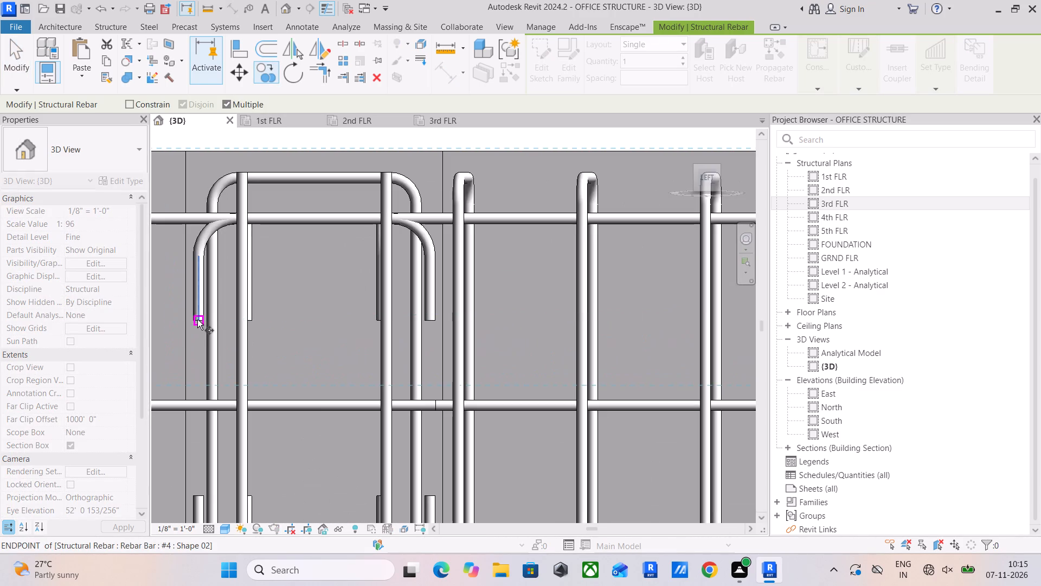
pyautogui.click(197, 320)
pyautogui.scroll(-6, 193, 315)
pyautogui.moveTo(193, 315); pyautogui.dragTo(723, 288, button='middle')
pyautogui.scroll(-5, 493, 274)
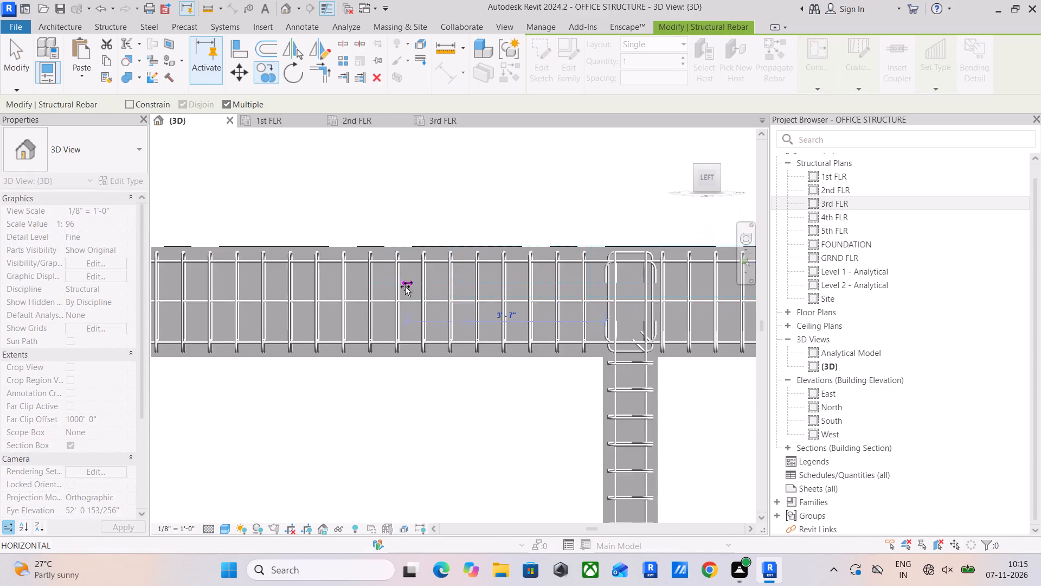
pyautogui.moveTo(405, 286); pyautogui.dragTo(762, 272, button='middle')
pyautogui.scroll(10, 396, 275)
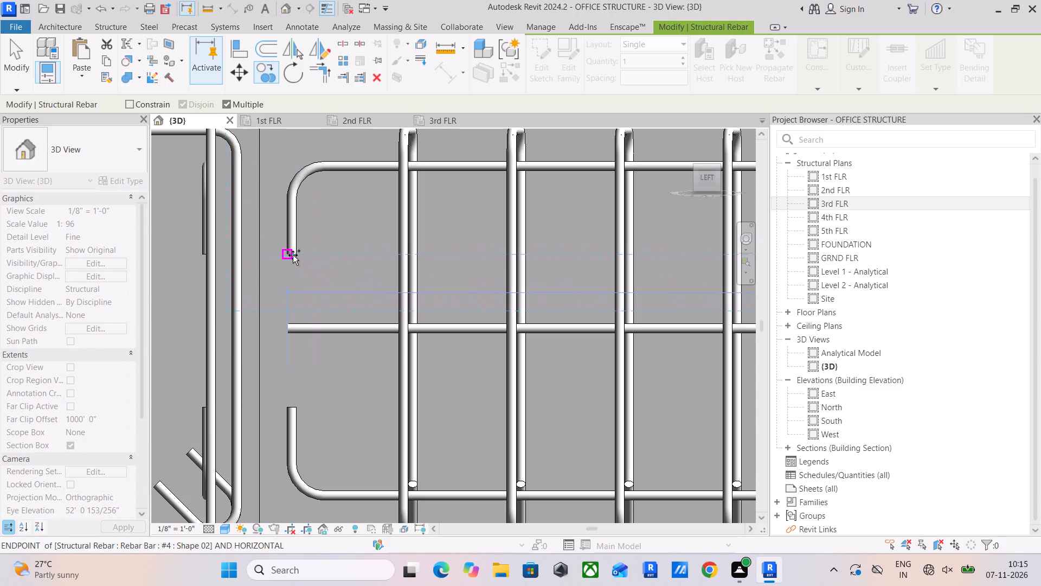
pyautogui.moveTo(242, 258); pyautogui.dragTo(503, 253, button='middle')
pyautogui.scroll(1, 499, 253)
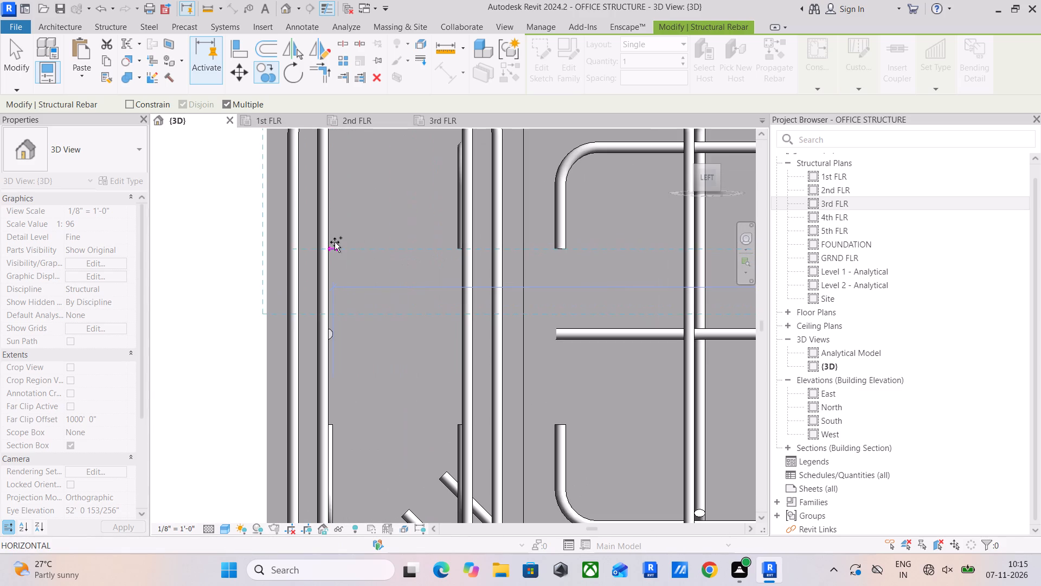
pyautogui.scroll(-4, 334, 243)
pyautogui.moveTo(336, 246); pyautogui.dragTo(344, 170, button='middle')
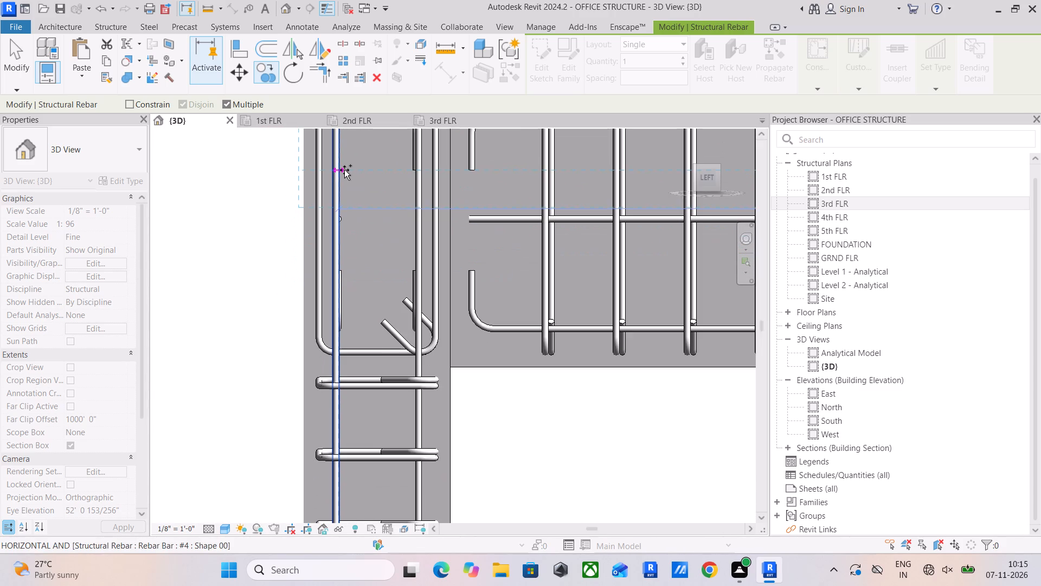
pyautogui.scroll(-2, 344, 170)
pyautogui.moveTo(344, 170); pyautogui.dragTo(349, 246, button='middle')
pyautogui.scroll(5, 348, 240)
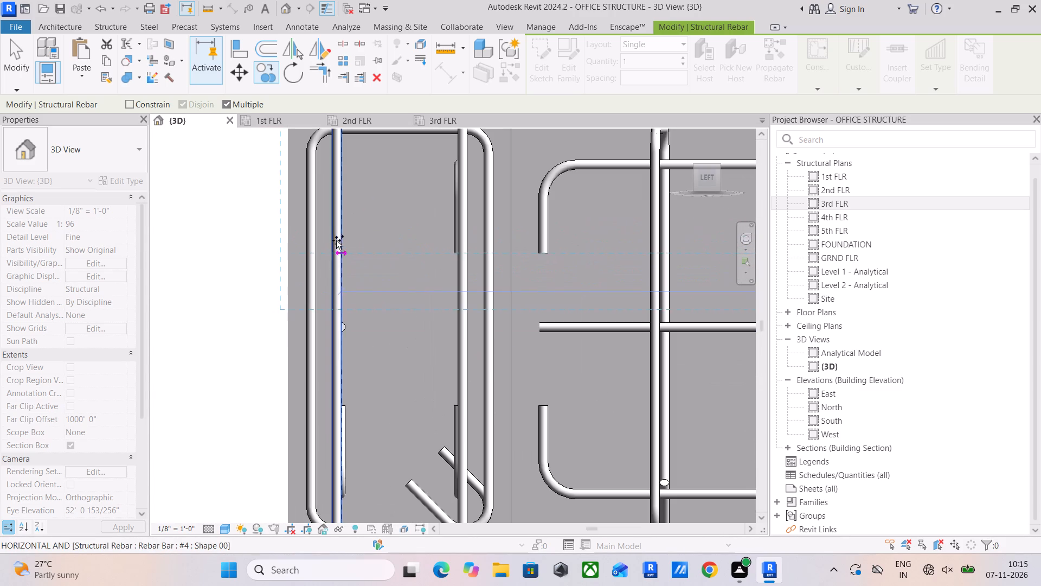
pyautogui.click(327, 241)
pyautogui.scroll(-5, 327, 241)
pyautogui.scroll(-3, 535, 265)
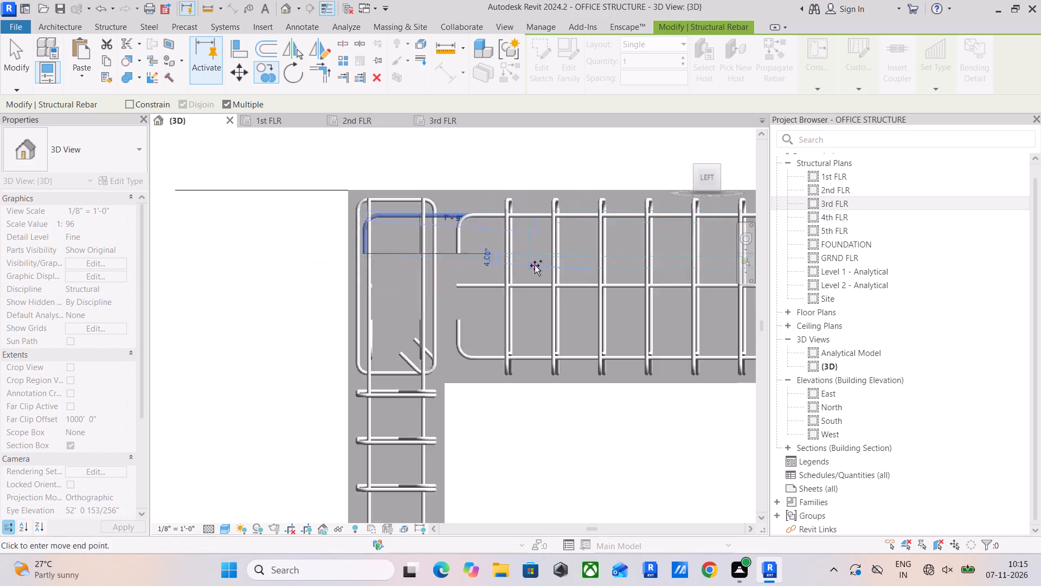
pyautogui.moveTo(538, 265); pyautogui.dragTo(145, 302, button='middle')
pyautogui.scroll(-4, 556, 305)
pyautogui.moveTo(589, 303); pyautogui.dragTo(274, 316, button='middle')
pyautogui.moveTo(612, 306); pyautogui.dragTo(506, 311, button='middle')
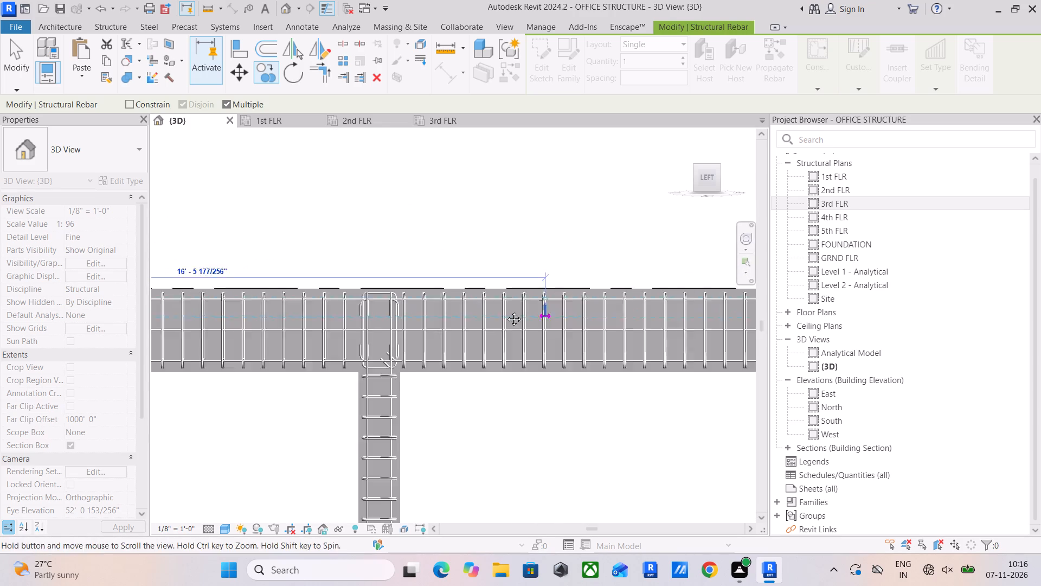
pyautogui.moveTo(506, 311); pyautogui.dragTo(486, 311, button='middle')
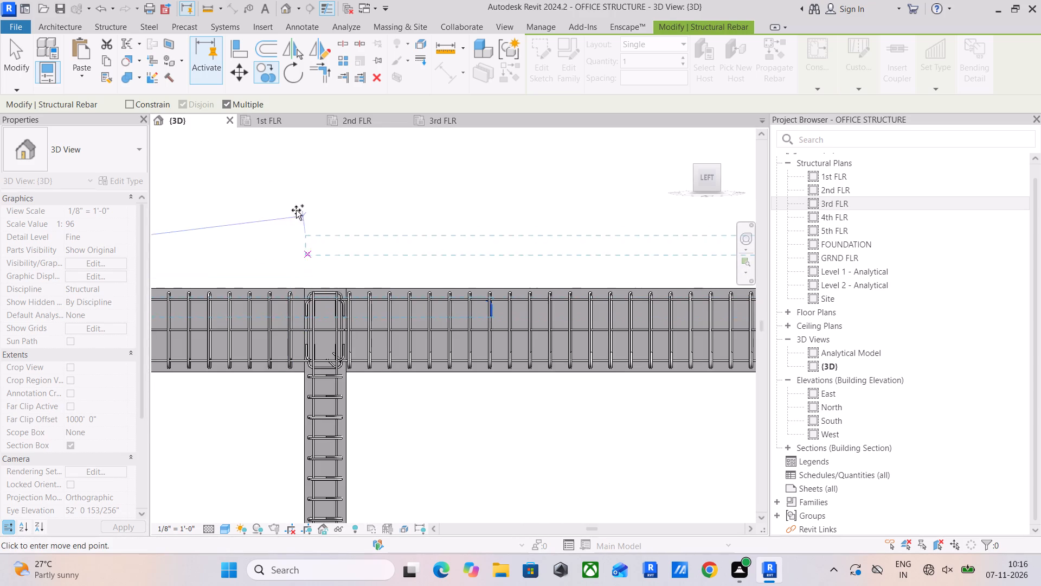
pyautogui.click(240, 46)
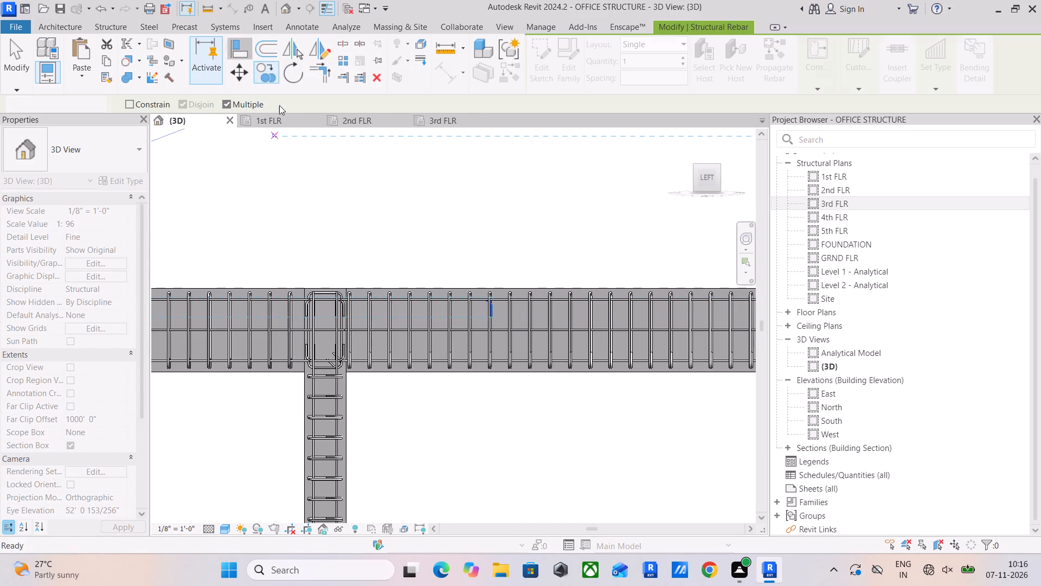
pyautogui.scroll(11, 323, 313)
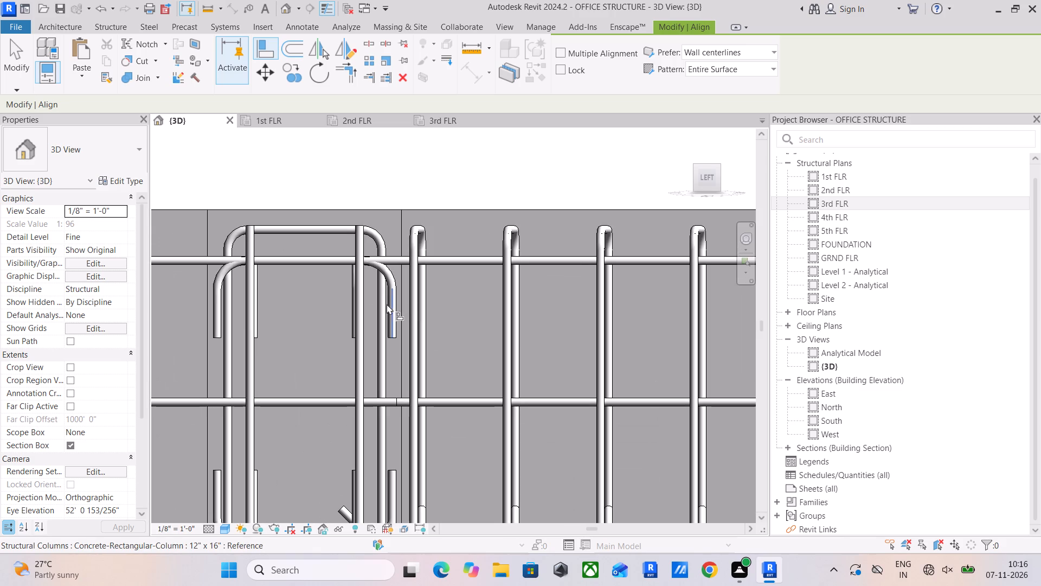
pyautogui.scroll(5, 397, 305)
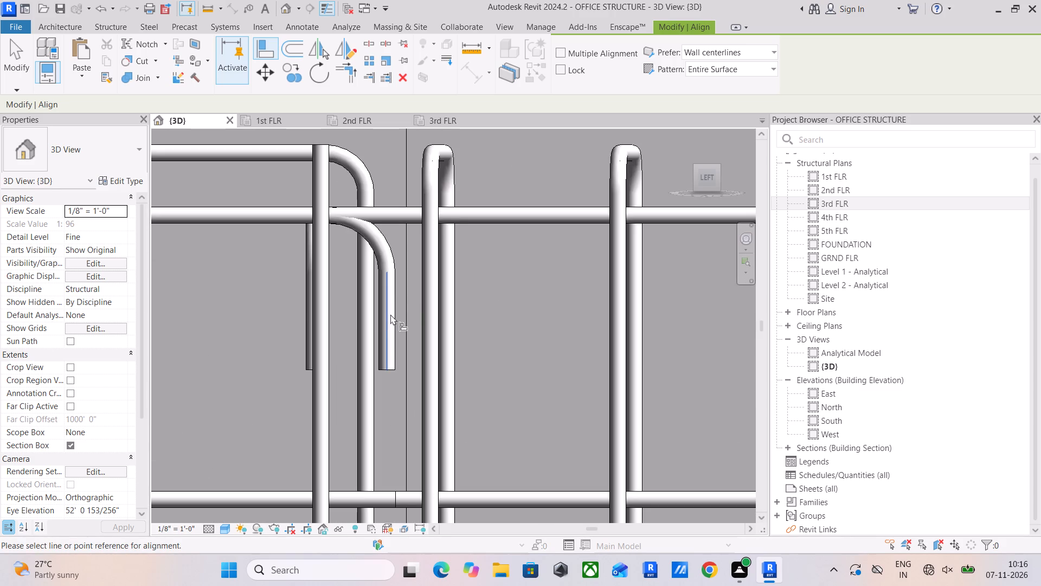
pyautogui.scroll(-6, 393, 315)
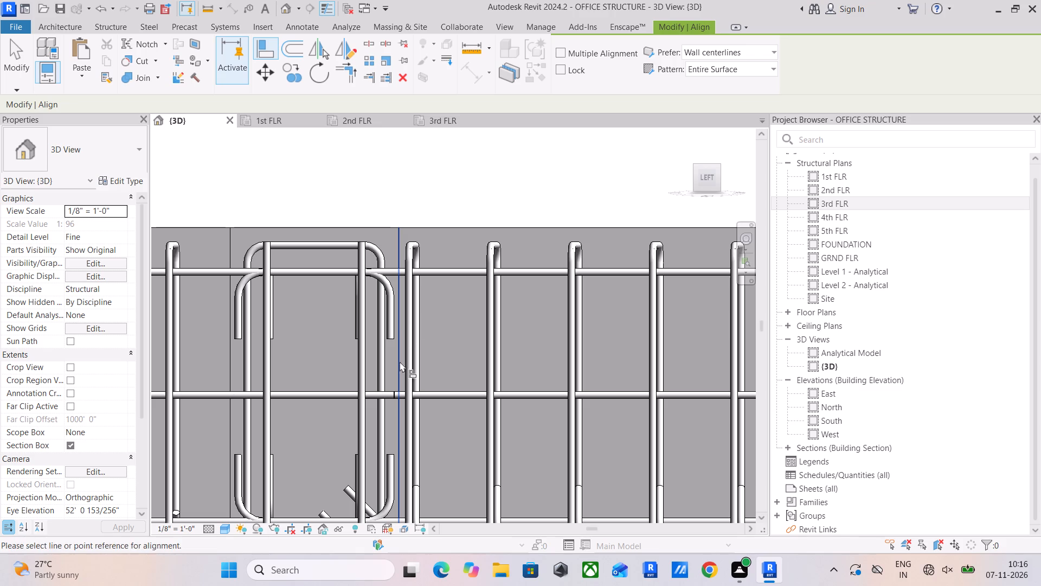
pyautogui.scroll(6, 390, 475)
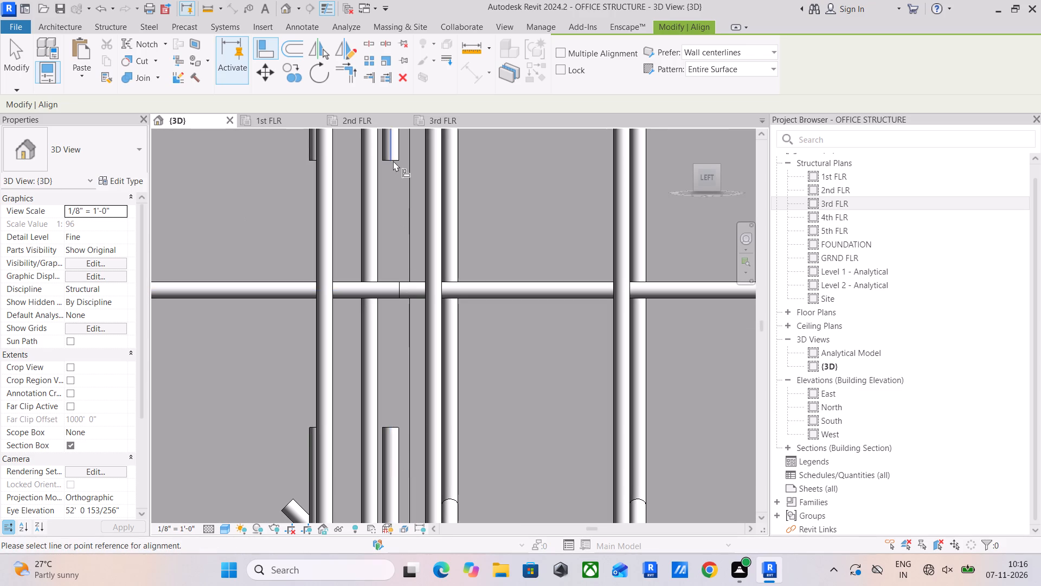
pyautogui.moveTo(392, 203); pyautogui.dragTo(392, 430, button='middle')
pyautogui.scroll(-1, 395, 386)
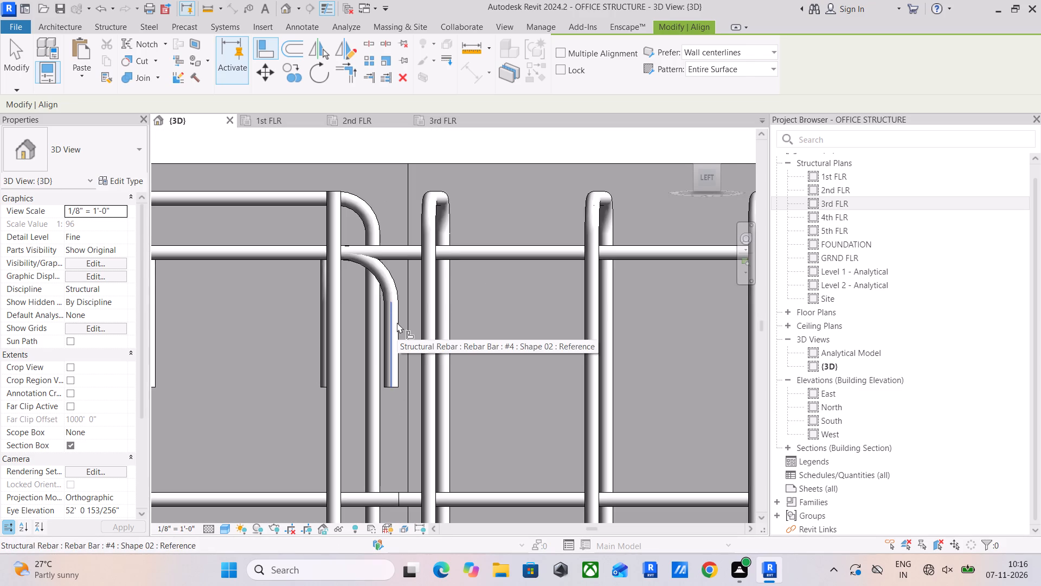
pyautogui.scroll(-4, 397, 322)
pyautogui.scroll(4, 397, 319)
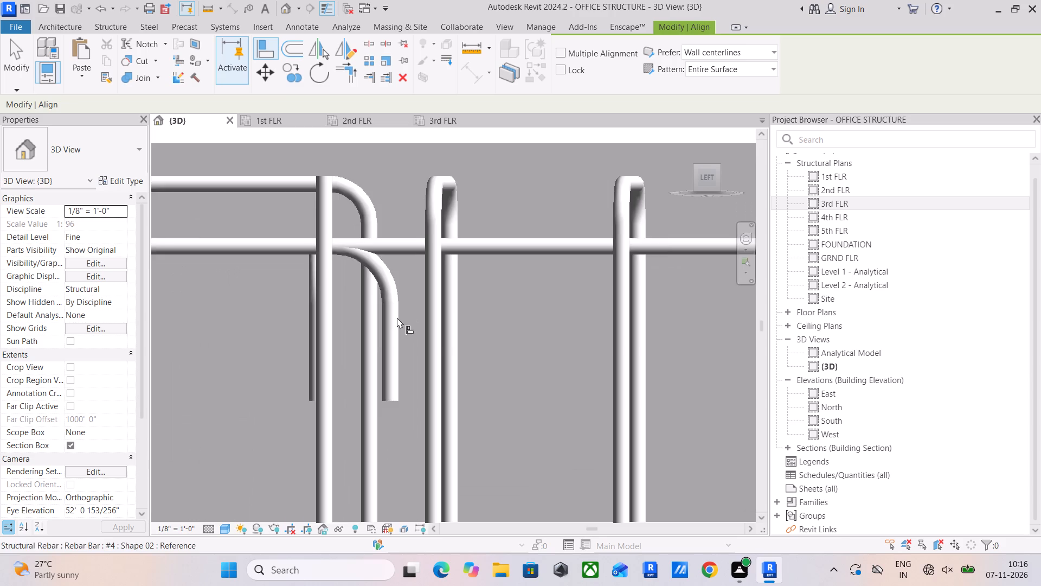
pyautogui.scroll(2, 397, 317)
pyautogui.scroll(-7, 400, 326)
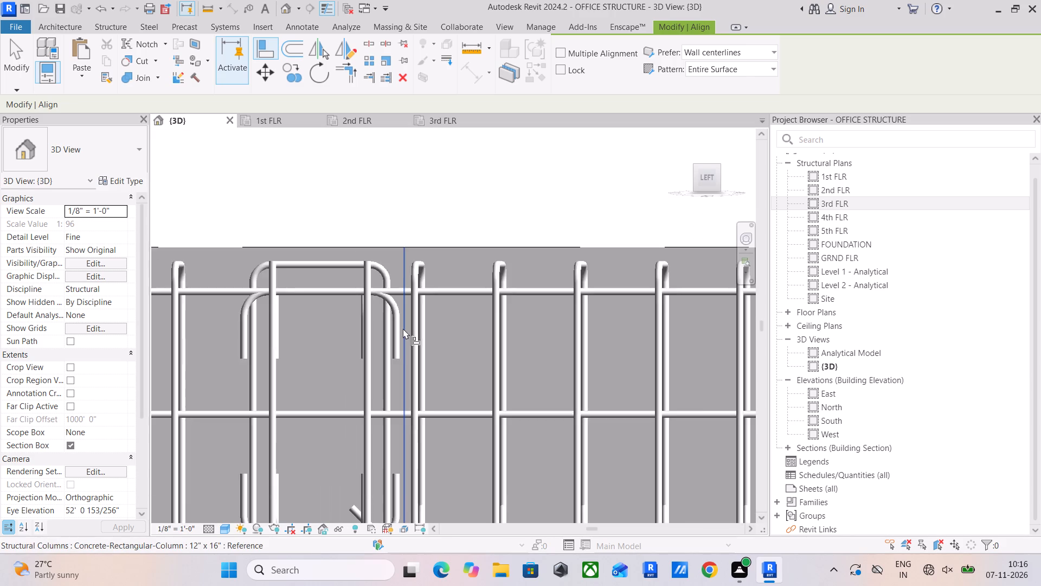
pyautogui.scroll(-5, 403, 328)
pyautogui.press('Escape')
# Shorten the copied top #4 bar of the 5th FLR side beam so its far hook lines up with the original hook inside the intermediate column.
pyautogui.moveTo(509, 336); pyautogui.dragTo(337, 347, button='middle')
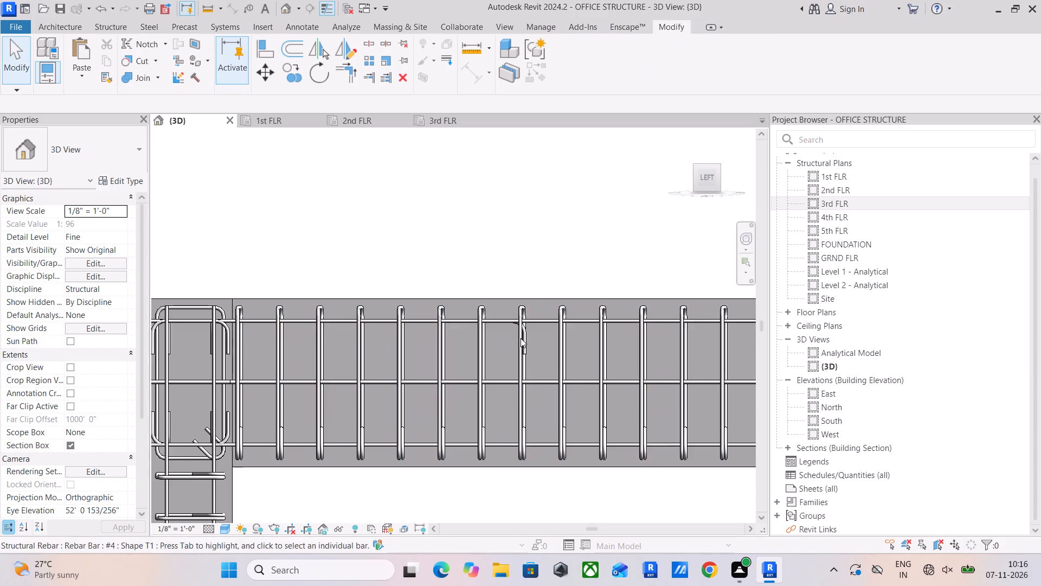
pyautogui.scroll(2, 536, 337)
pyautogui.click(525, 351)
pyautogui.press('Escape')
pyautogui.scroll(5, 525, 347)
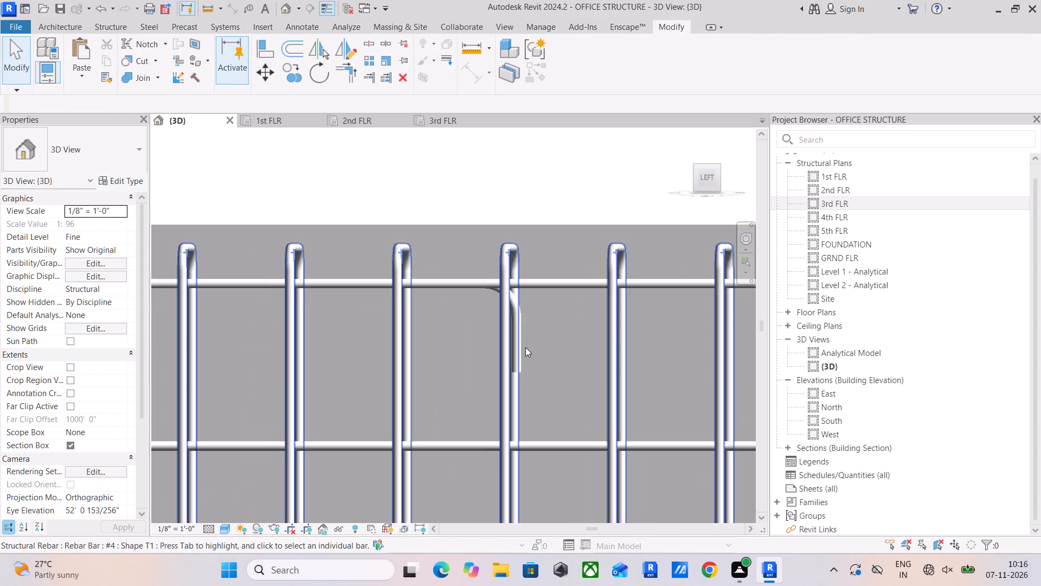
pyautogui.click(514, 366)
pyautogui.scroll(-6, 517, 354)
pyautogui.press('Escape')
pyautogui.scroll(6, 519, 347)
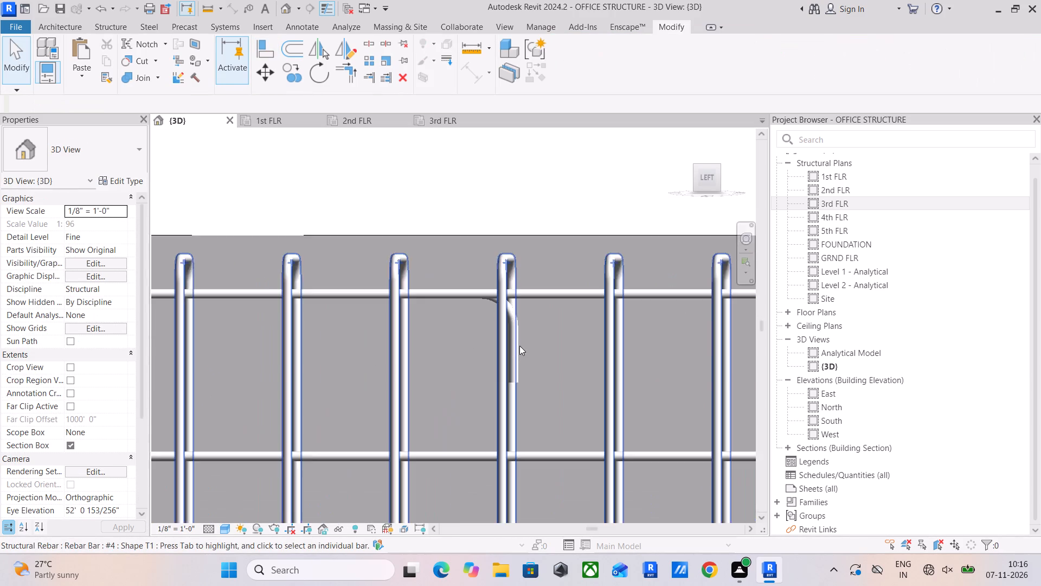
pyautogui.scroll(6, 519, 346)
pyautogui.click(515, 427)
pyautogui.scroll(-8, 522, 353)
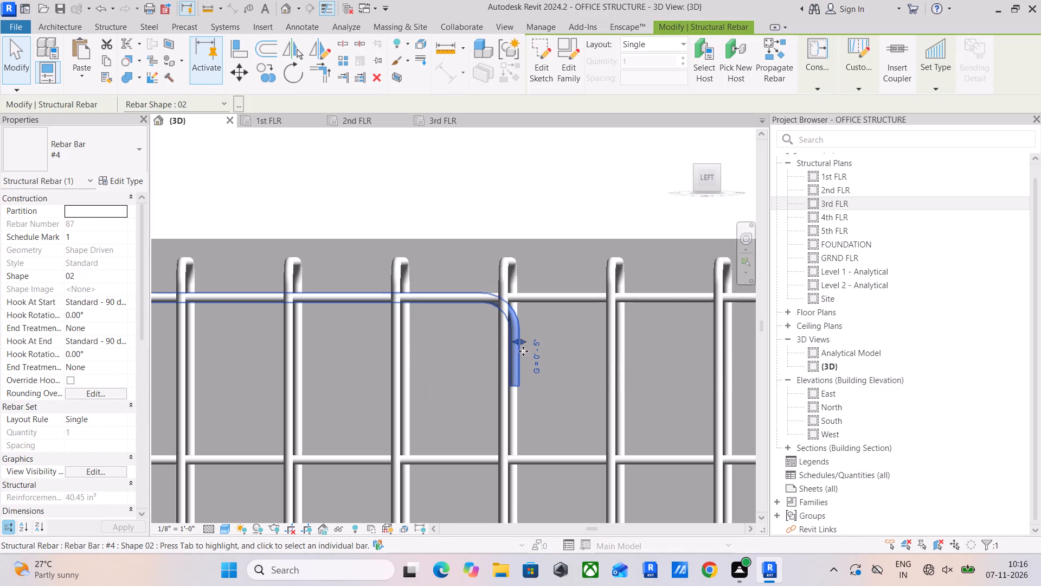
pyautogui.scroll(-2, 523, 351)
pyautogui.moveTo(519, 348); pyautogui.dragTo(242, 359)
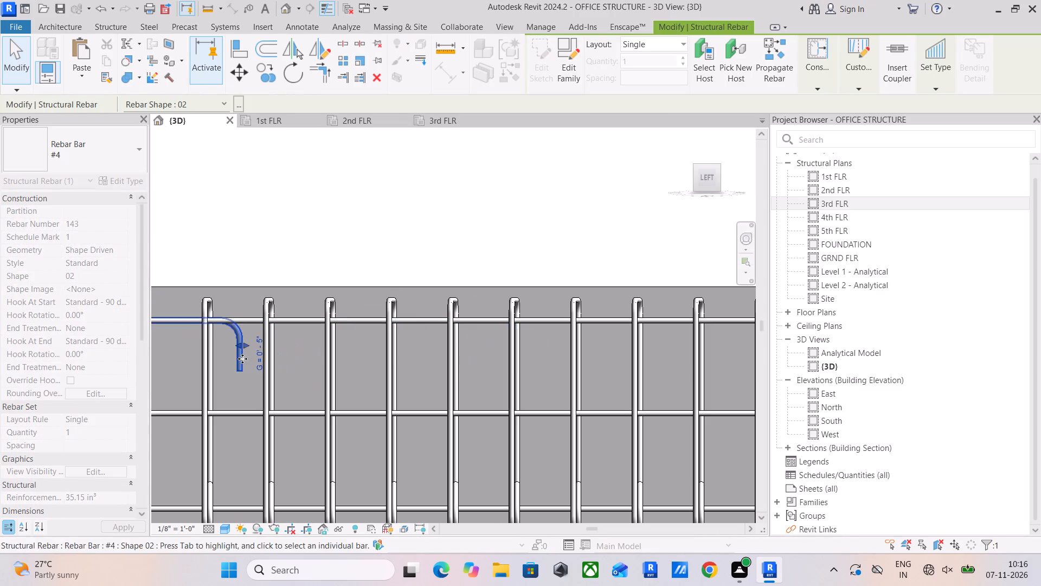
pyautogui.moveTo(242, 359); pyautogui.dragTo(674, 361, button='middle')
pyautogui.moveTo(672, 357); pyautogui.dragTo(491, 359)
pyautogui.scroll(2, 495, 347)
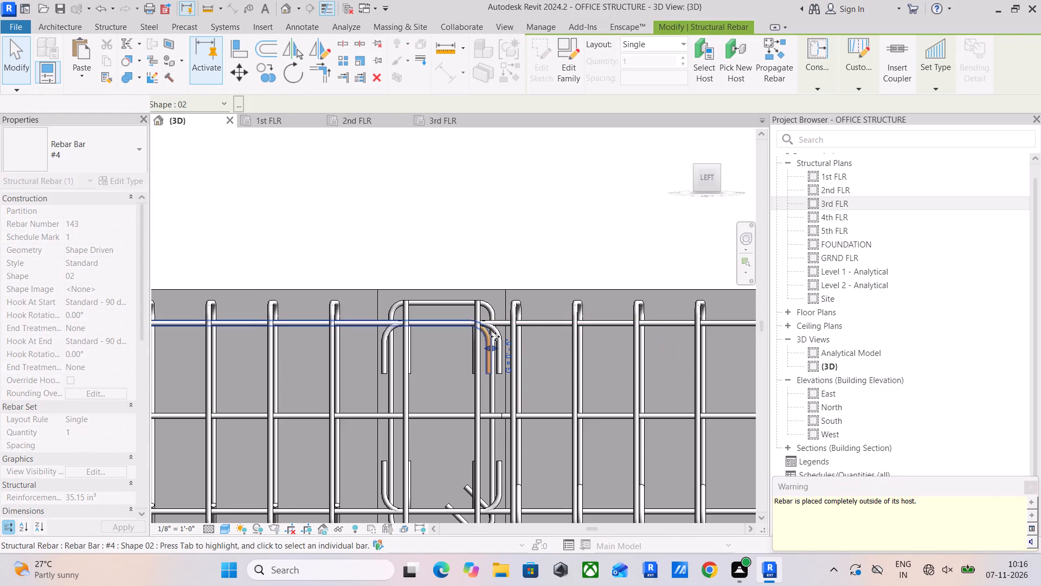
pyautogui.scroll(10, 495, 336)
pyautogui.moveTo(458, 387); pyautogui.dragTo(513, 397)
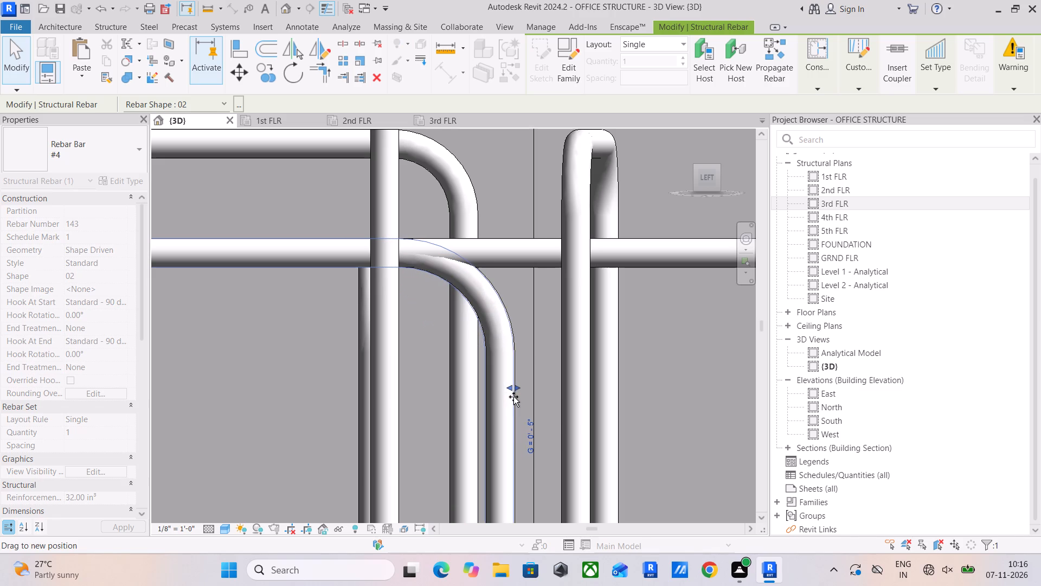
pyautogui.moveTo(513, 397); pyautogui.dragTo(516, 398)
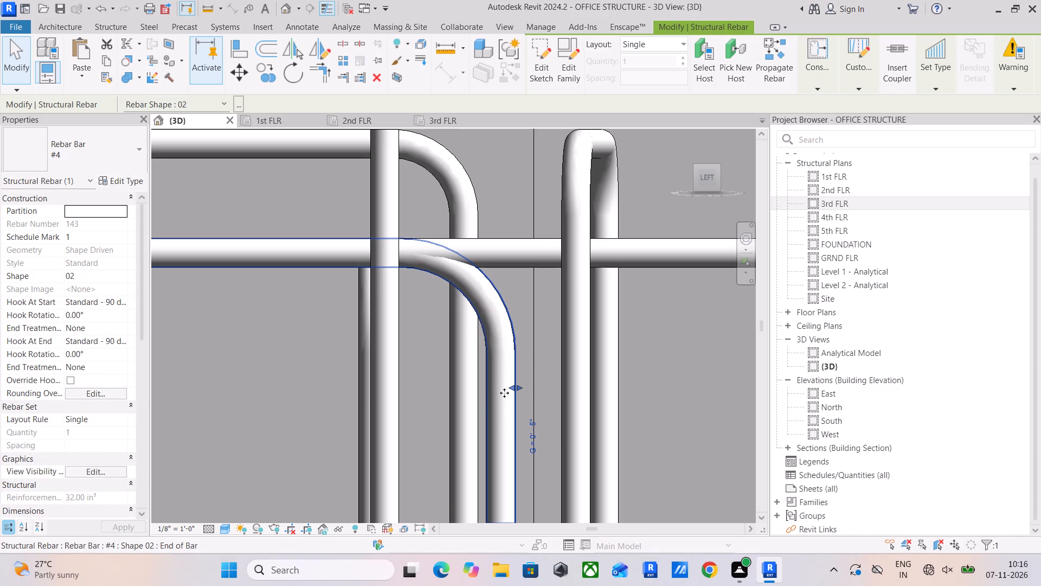
# Delete the copied hooked top #4 bar from the 5th FLR side beam.
pyautogui.press('Delete')
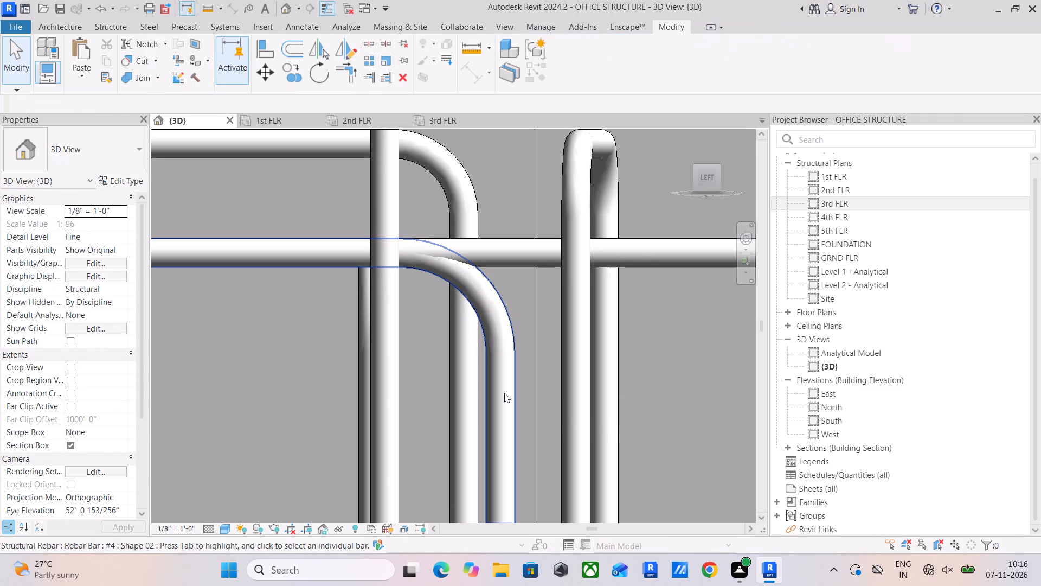
# Mirror a copy of the outer hooked top #4 bar across the 5th FLR side beam's lengthwise centreline.
pyautogui.click(504, 393)
pyautogui.scroll(-5, 506, 393)
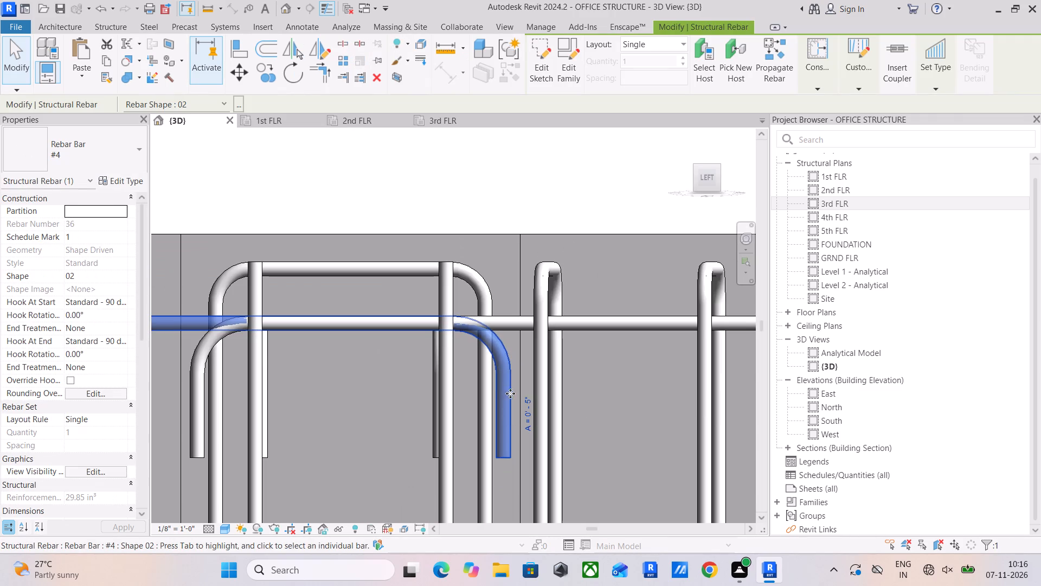
pyautogui.moveTo(703, 186); pyautogui.dragTo(707, 205)
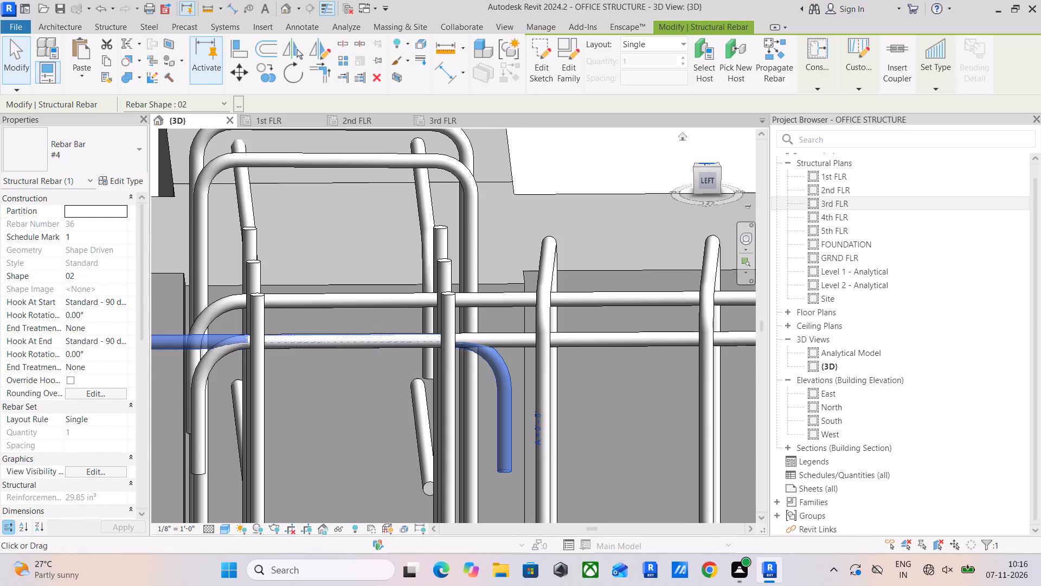
pyautogui.click(709, 164)
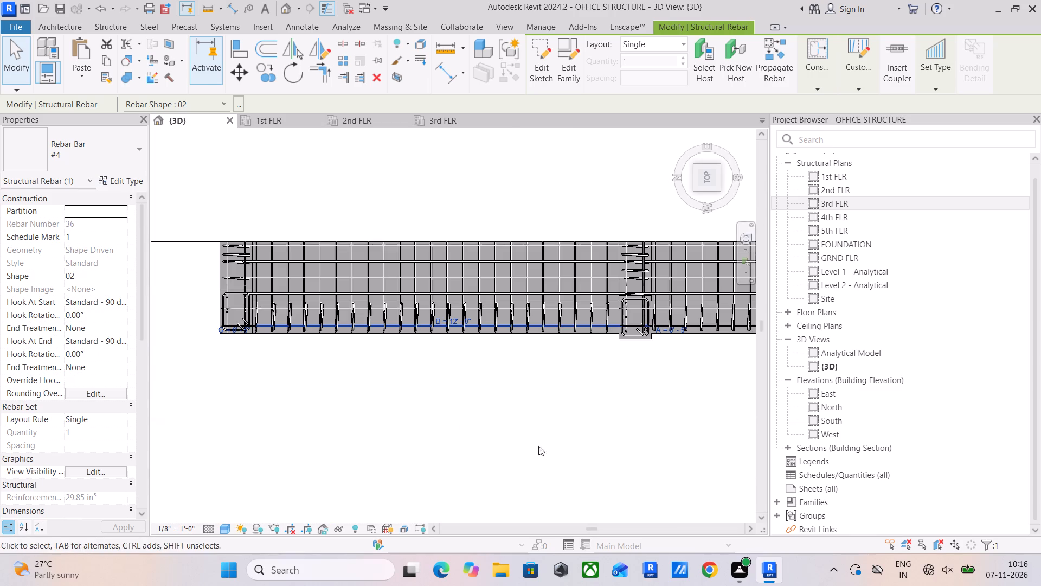
pyautogui.scroll(6, 267, 336)
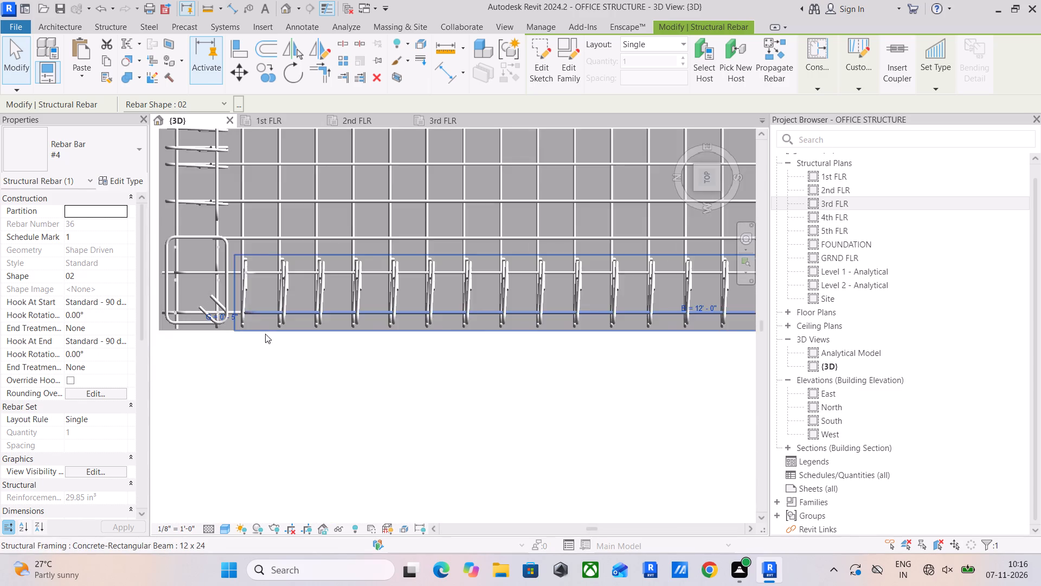
pyautogui.moveTo(261, 337); pyautogui.dragTo(307, 340, button='middle')
pyautogui.scroll(1, 305, 340)
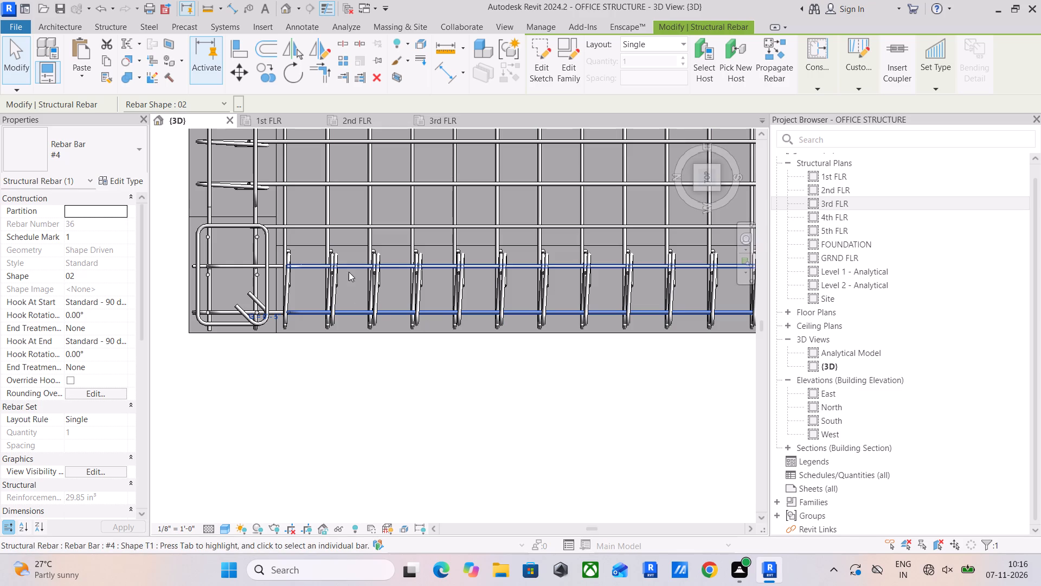
pyautogui.click(318, 54)
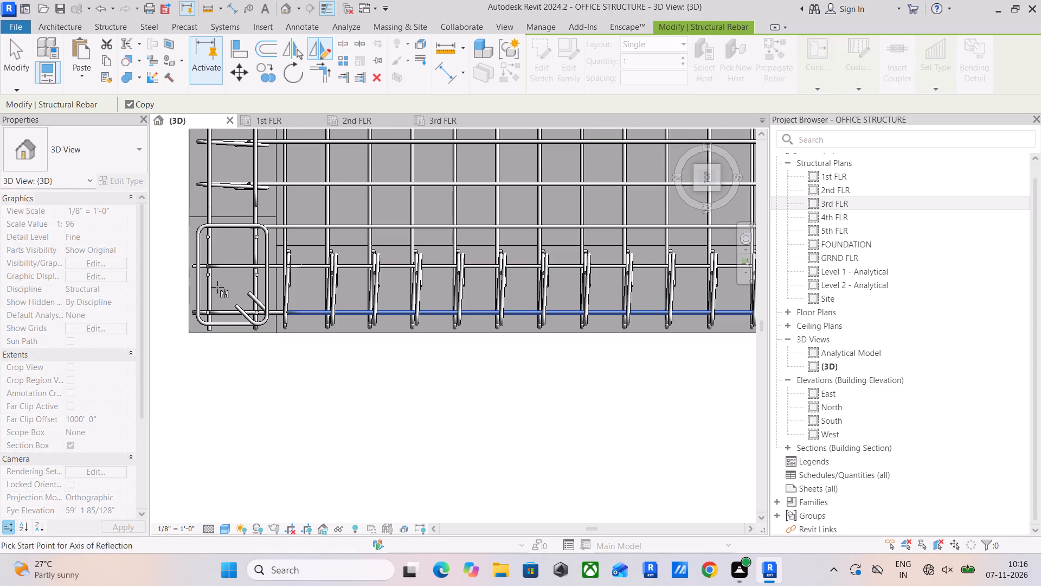
pyautogui.moveTo(345, 290); pyautogui.dragTo(351, 291)
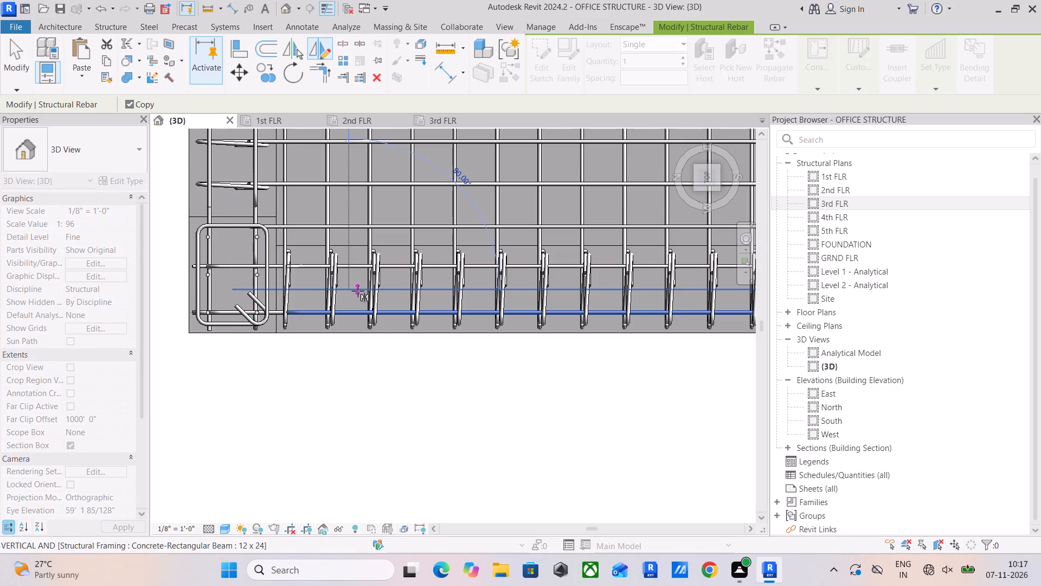
pyautogui.click(359, 291)
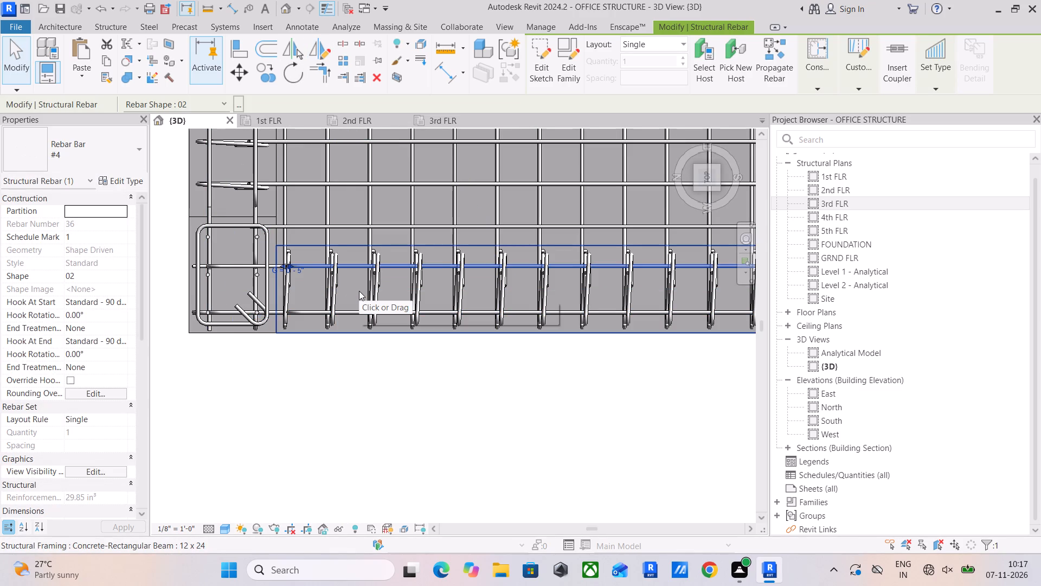
pyautogui.press('Escape')
pyautogui.press('Escape')
pyautogui.press('Escape')
# Examine the hooked top #4 bars of the 5th FLR side beam beside the end column in the left view.
pyautogui.click(356, 311)
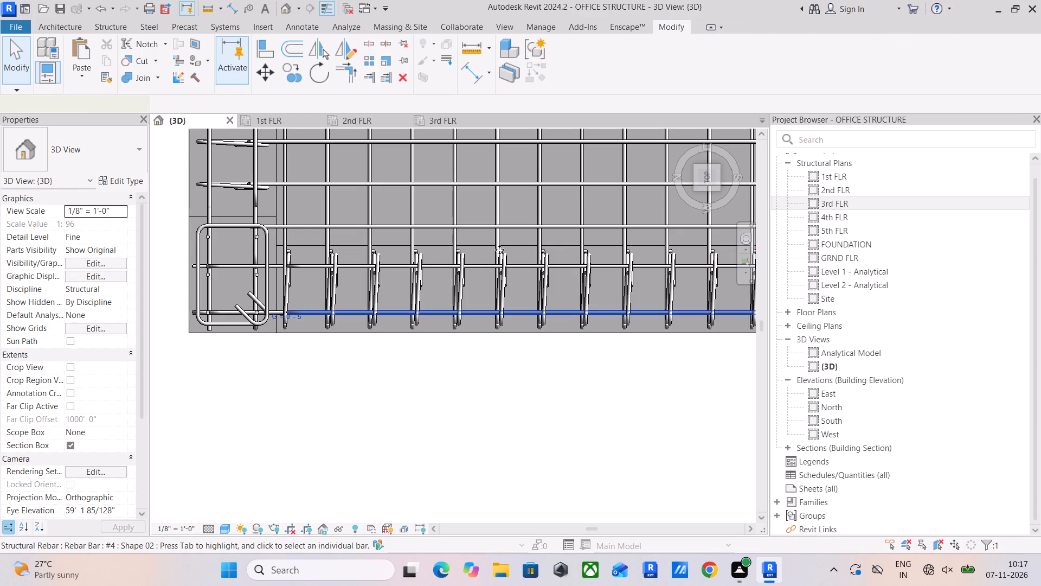
pyautogui.moveTo(706, 180); pyautogui.dragTo(706, 160)
pyautogui.click(708, 189)
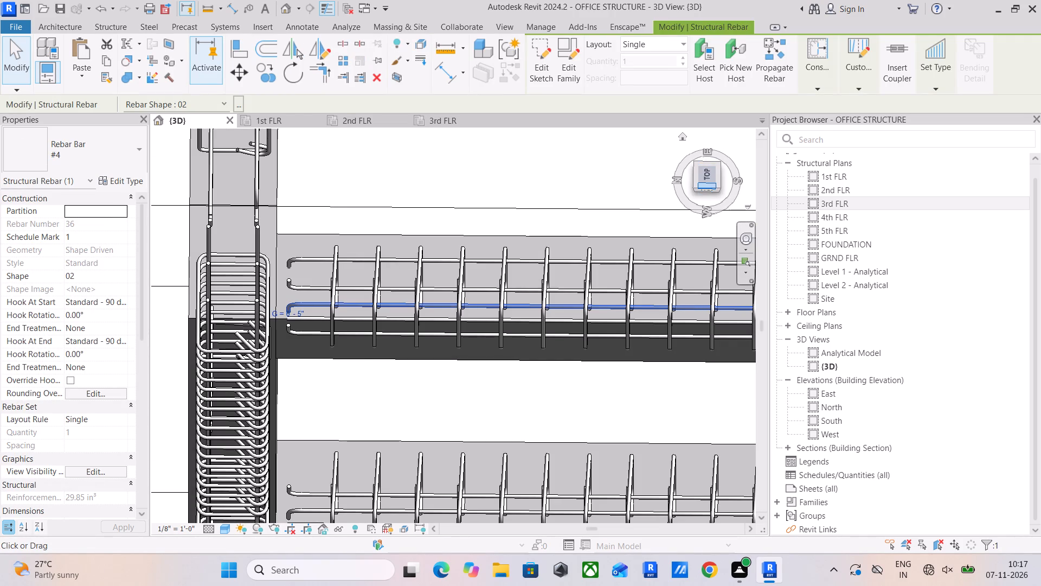
pyautogui.click(706, 184)
pyautogui.scroll(5, 183, 346)
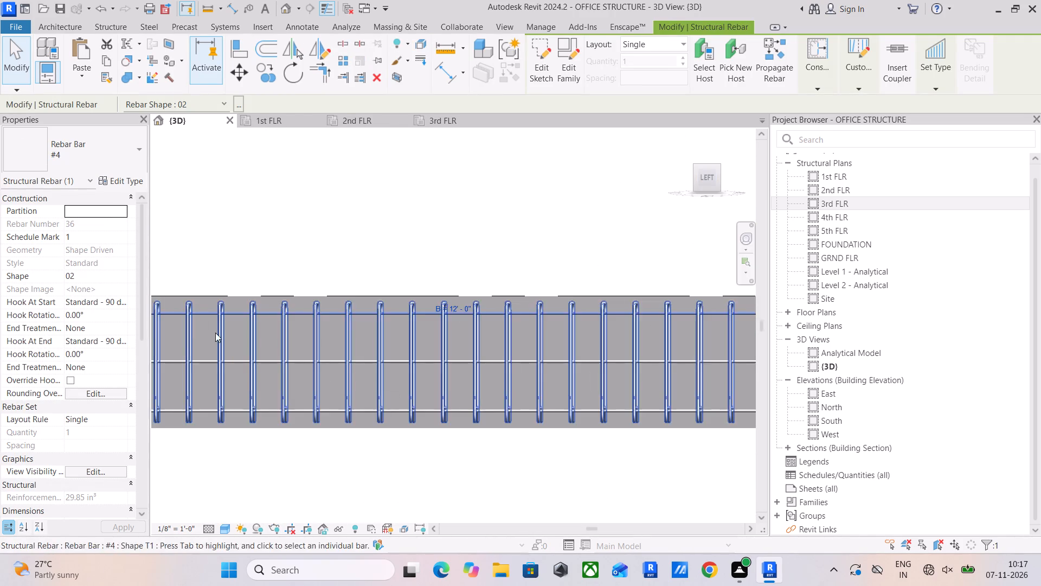
pyautogui.moveTo(243, 333); pyautogui.dragTo(480, 339, button='middle')
pyautogui.scroll(3, 343, 327)
pyautogui.moveTo(348, 327); pyautogui.dragTo(437, 322, button='middle')
pyautogui.click(364, 356)
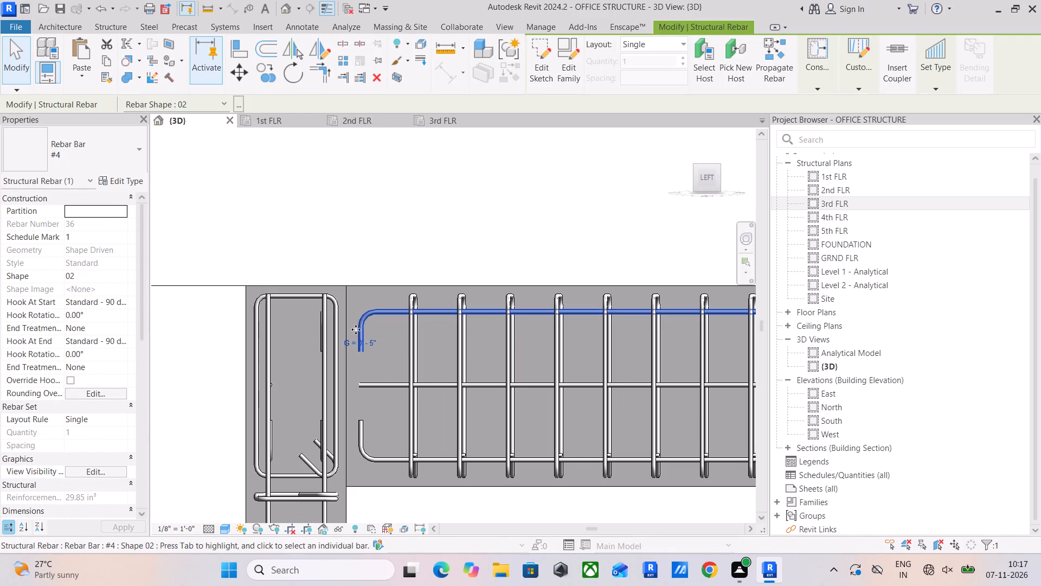
pyautogui.click(403, 346)
# Delete the front hooked bottom #4 bar of the 5th FLR side beam.
pyautogui.click(356, 431)
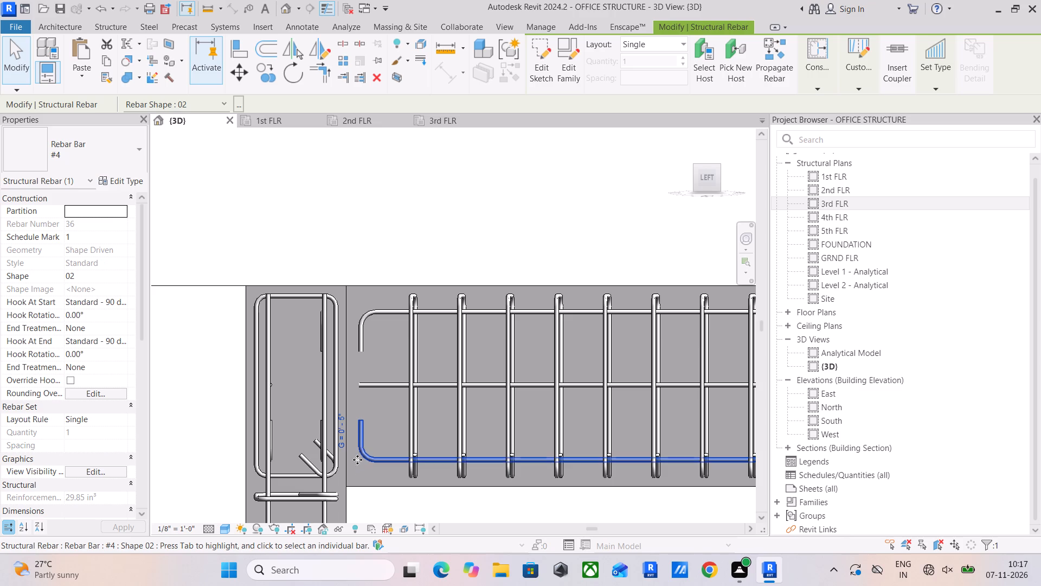
pyautogui.scroll(-5, 368, 422)
pyautogui.moveTo(399, 429); pyautogui.dragTo(290, 396, button='middle')
pyautogui.scroll(1, 307, 412)
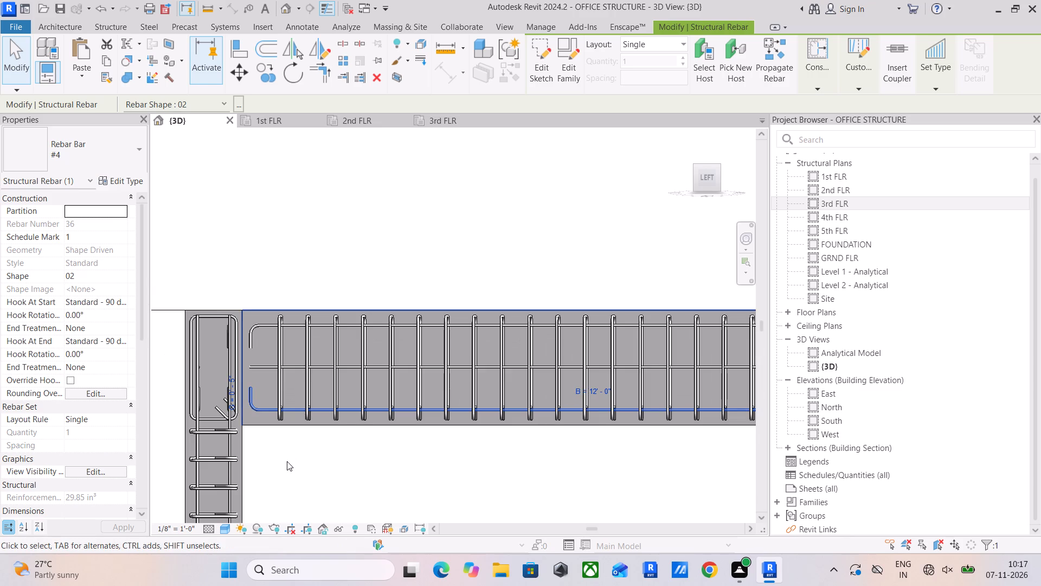
pyautogui.doubleClick(287, 461)
pyautogui.click(260, 406)
pyautogui.press('Delete')
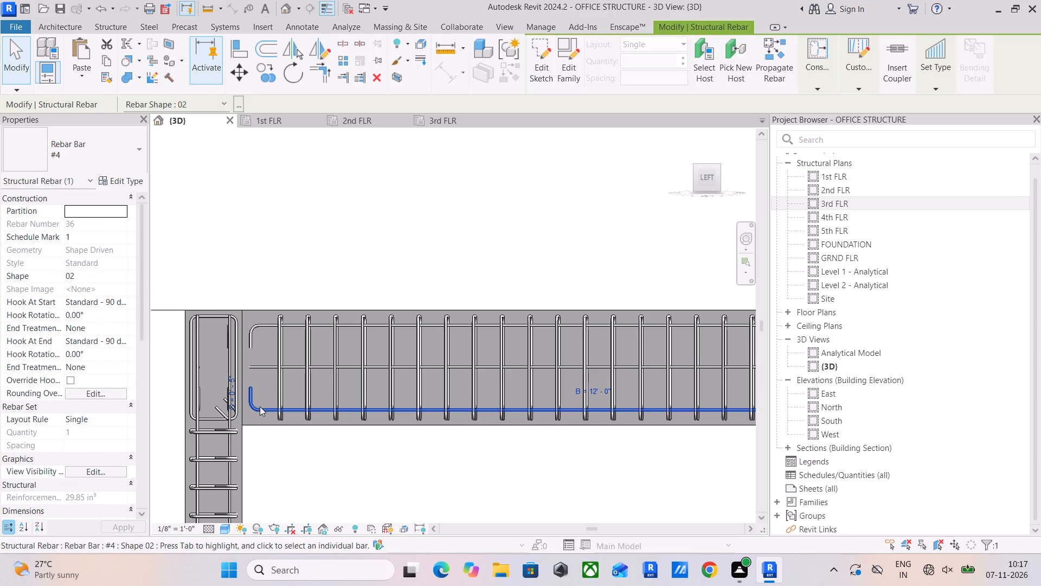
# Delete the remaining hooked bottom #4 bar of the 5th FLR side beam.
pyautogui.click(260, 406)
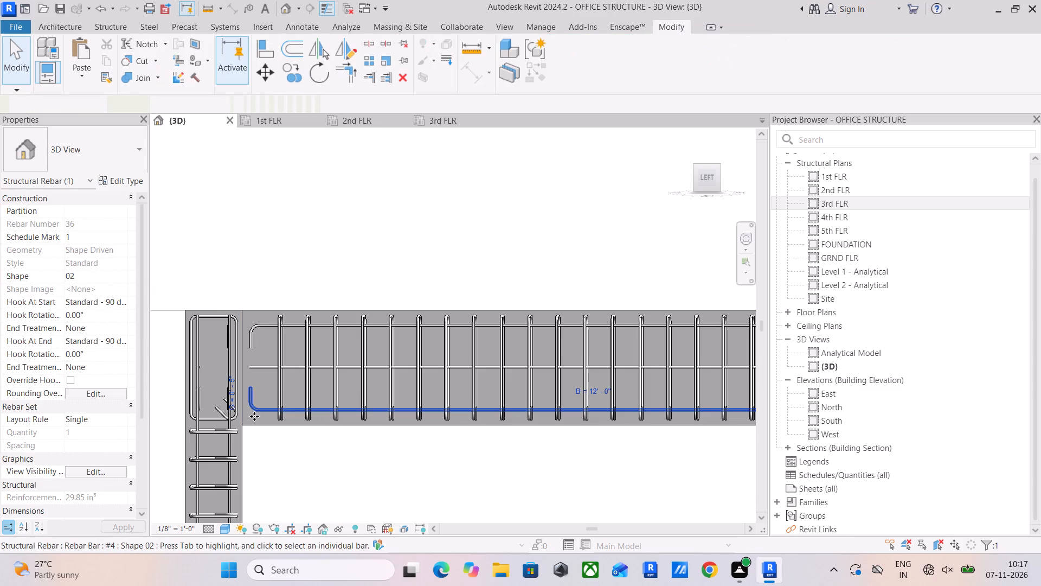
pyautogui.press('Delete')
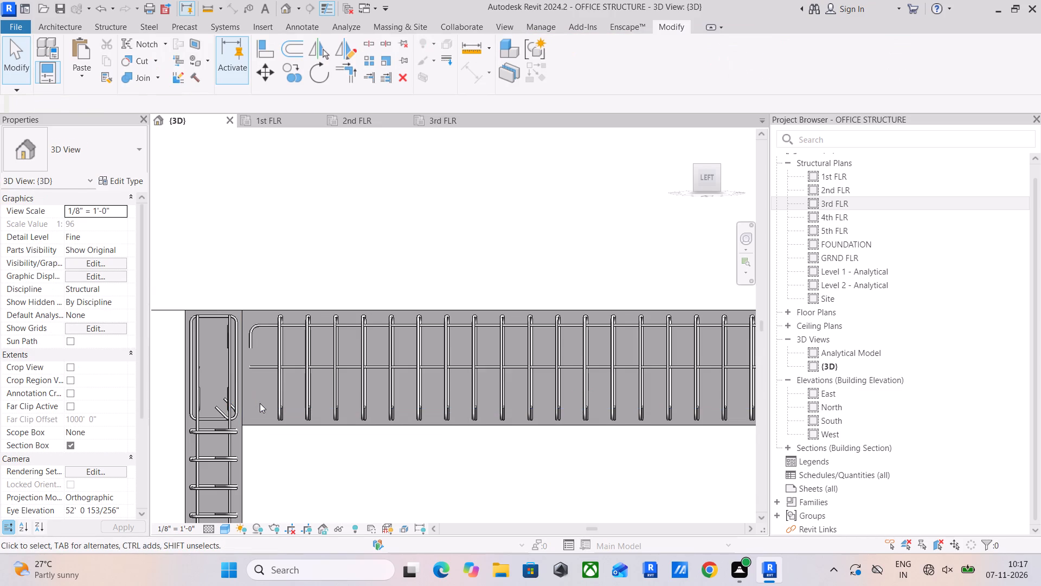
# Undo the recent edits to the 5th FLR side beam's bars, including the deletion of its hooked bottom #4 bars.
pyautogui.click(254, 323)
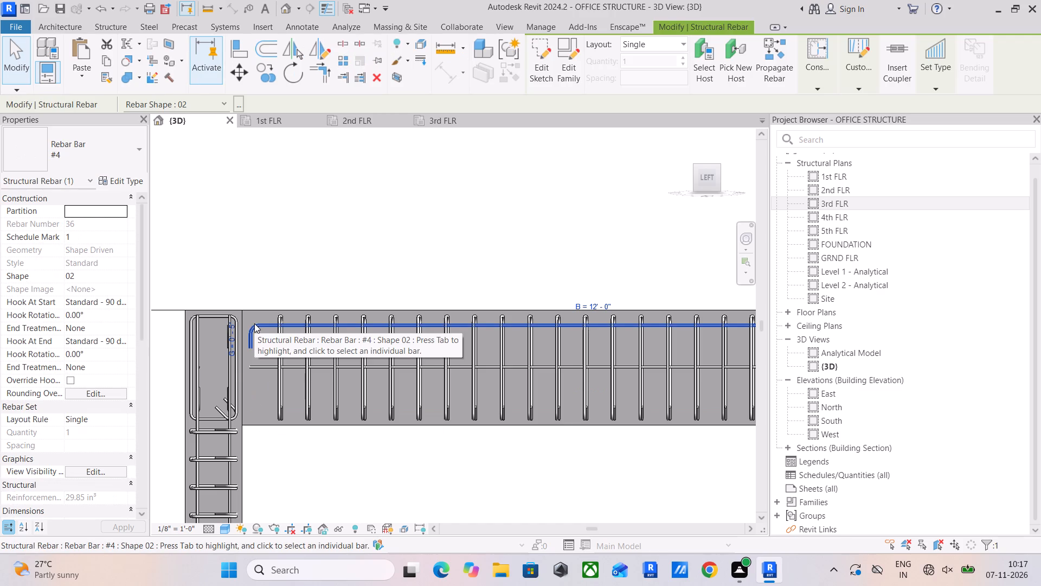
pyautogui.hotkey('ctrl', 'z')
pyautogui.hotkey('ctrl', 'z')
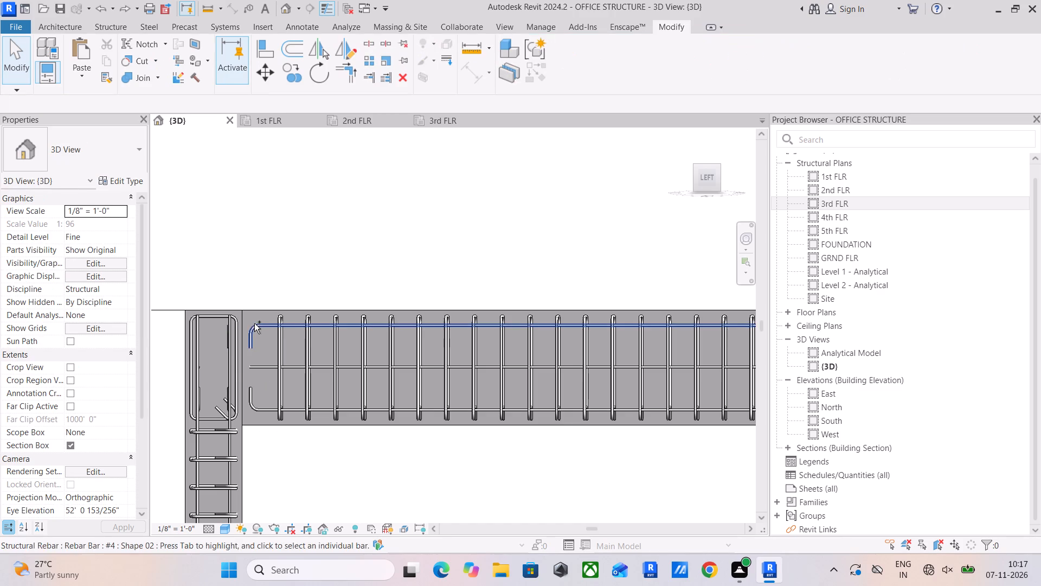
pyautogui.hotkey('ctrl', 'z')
# Examine the hooked and mid-depth #4 bars along the 5th FLR side beam between its two columns.
pyautogui.click(290, 309)
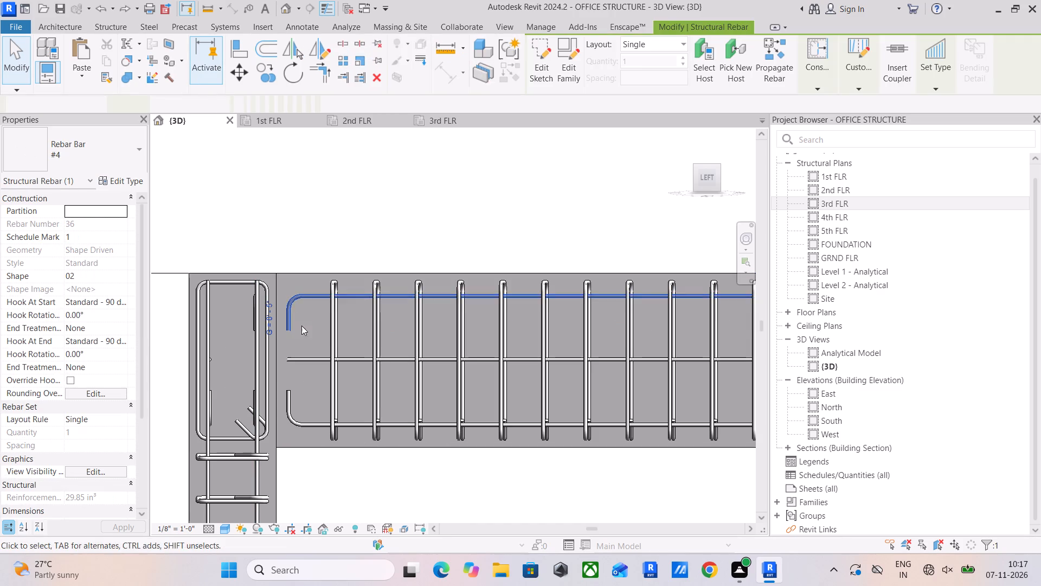
pyautogui.scroll(-3, 306, 337)
pyautogui.keyDown('shift'); pyautogui.moveTo(309, 342); pyautogui.dragTo(320, 427, button='middle'); pyautogui.keyUp('shift')
pyautogui.scroll(3, 288, 338)
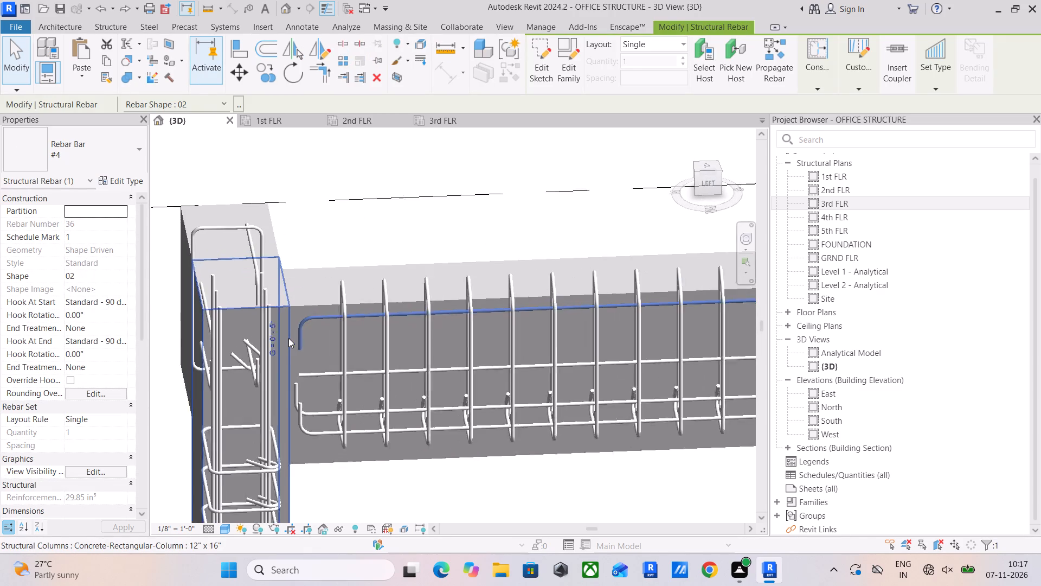
pyautogui.scroll(1, 288, 338)
pyautogui.scroll(-4, 311, 324)
pyautogui.moveTo(320, 346); pyautogui.dragTo(125, 374, button='middle')
pyautogui.scroll(-2, 222, 360)
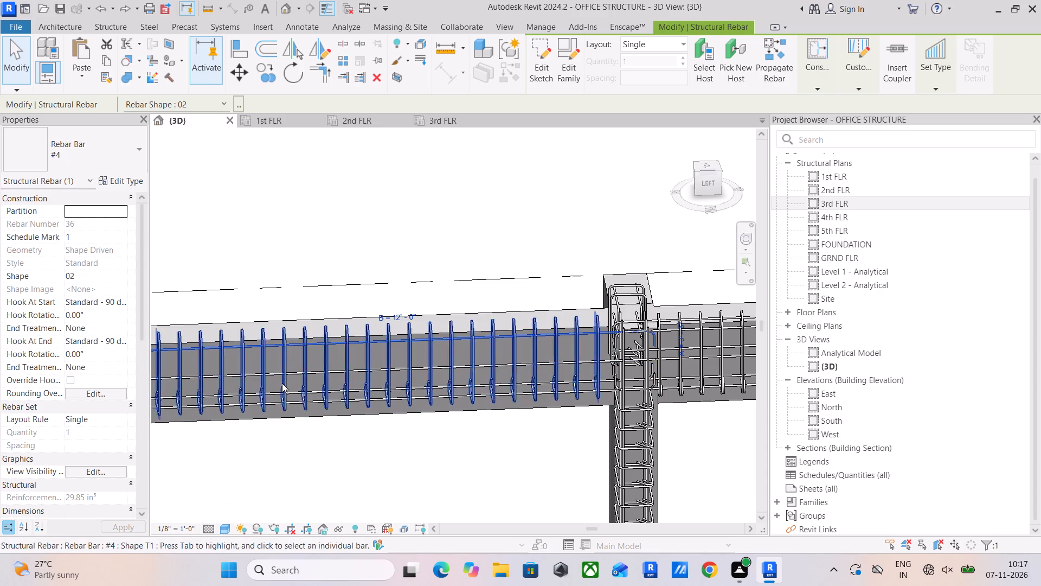
pyautogui.click(271, 375)
pyautogui.moveTo(279, 376); pyautogui.dragTo(492, 380, button='middle')
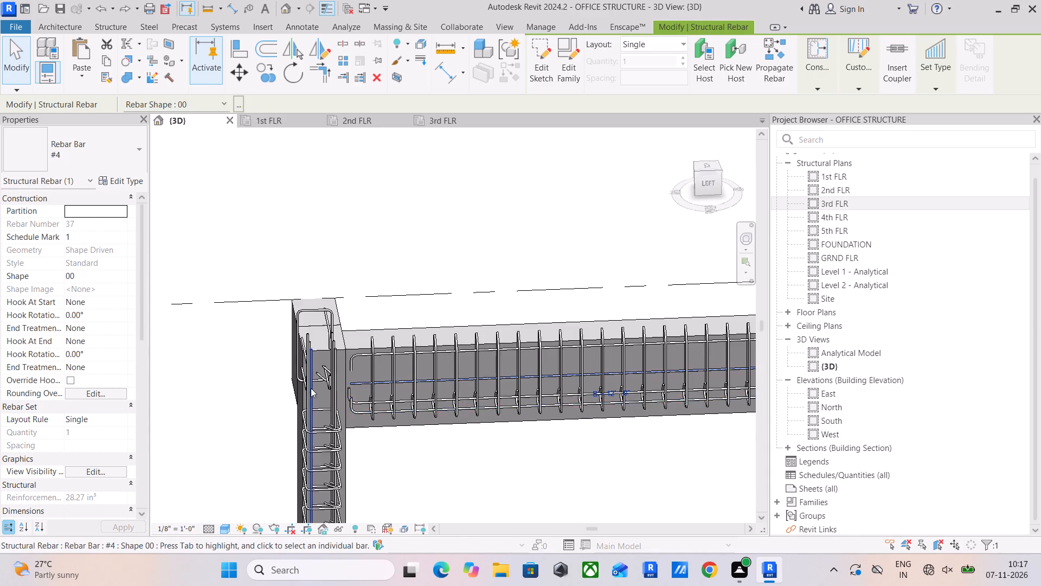
pyautogui.scroll(4, 312, 377)
pyautogui.press('Escape')
pyautogui.press('Escape')
pyautogui.press('Escape')
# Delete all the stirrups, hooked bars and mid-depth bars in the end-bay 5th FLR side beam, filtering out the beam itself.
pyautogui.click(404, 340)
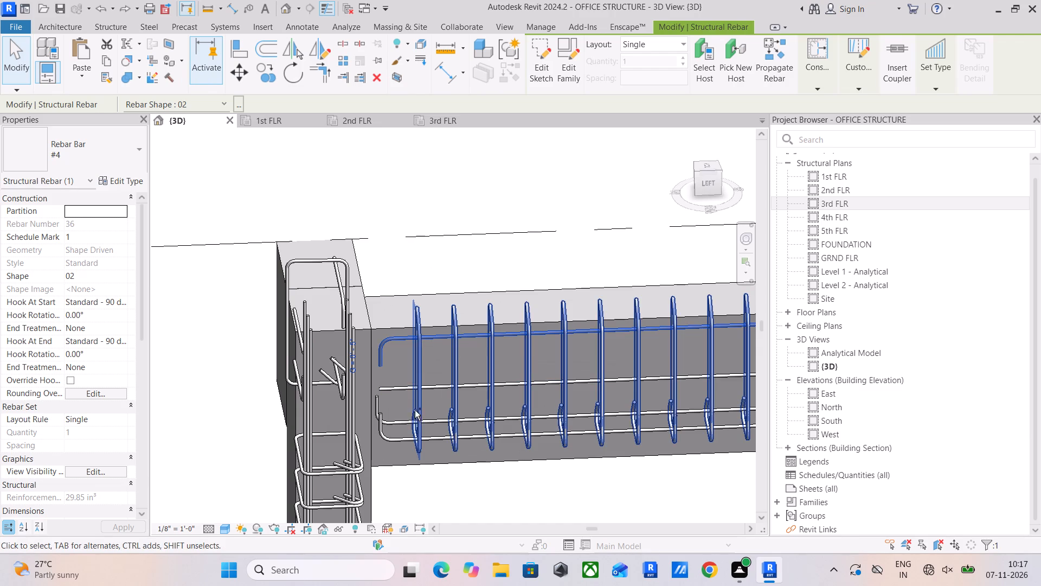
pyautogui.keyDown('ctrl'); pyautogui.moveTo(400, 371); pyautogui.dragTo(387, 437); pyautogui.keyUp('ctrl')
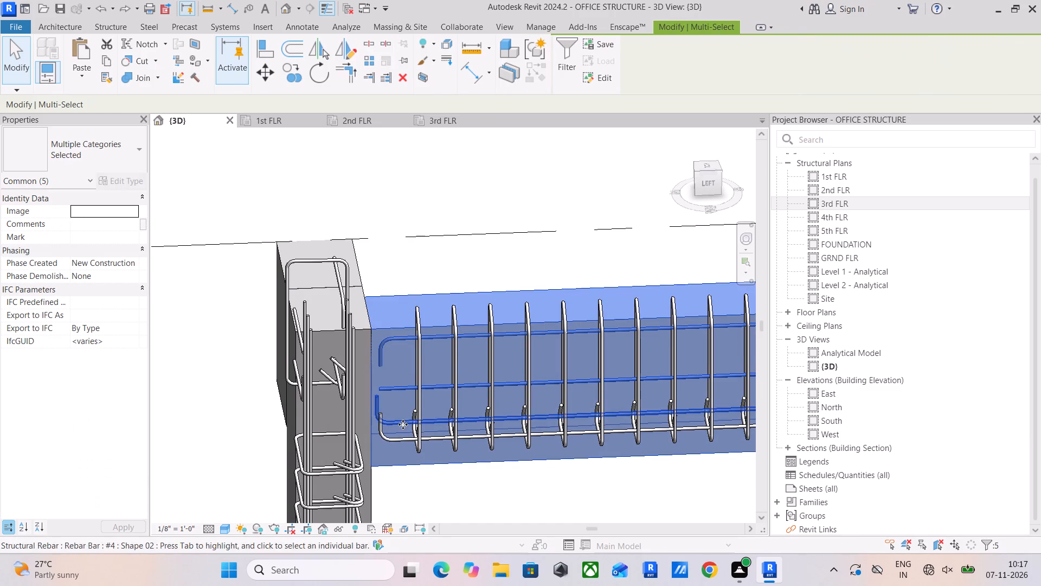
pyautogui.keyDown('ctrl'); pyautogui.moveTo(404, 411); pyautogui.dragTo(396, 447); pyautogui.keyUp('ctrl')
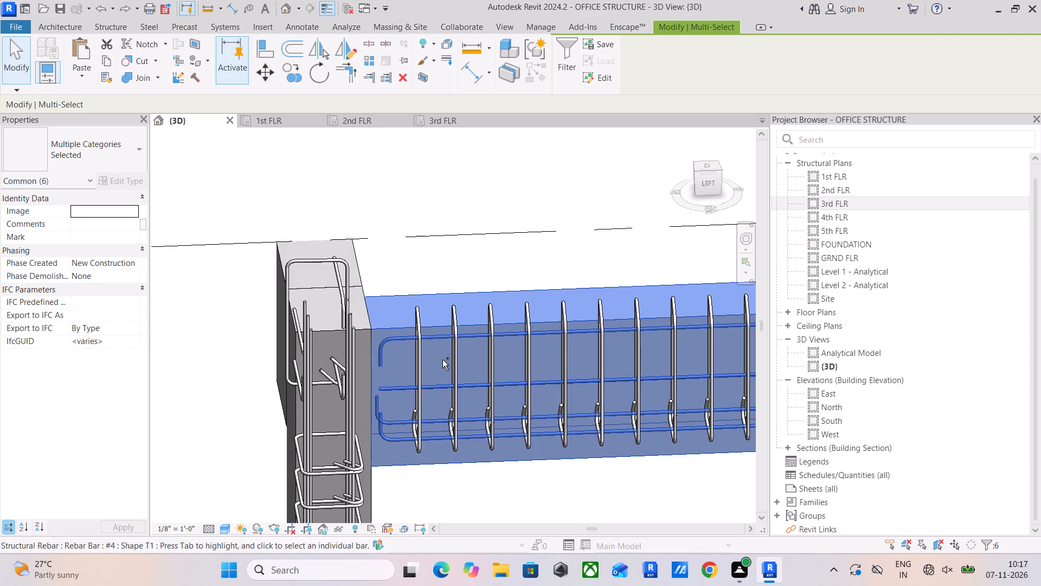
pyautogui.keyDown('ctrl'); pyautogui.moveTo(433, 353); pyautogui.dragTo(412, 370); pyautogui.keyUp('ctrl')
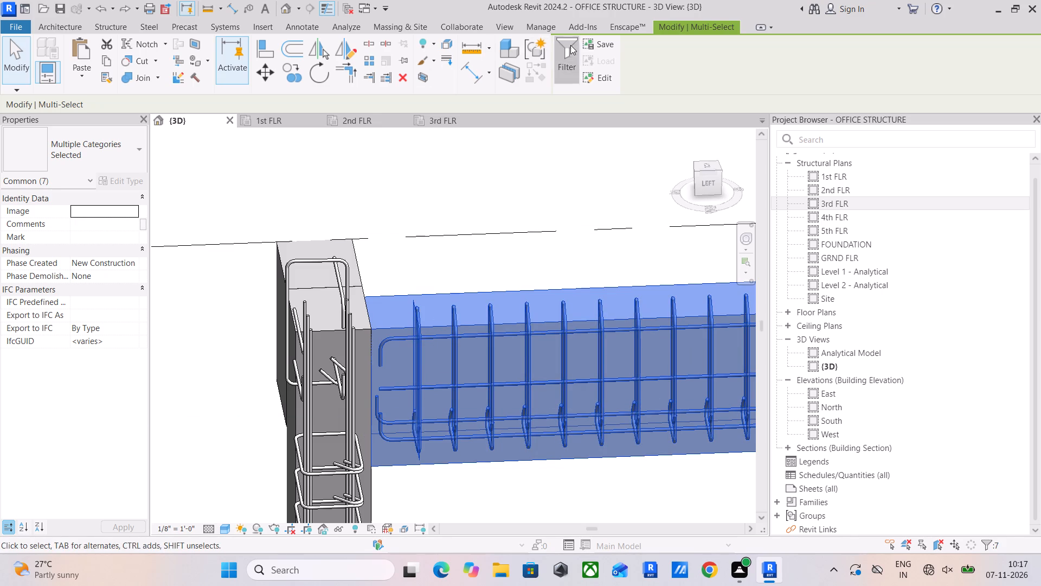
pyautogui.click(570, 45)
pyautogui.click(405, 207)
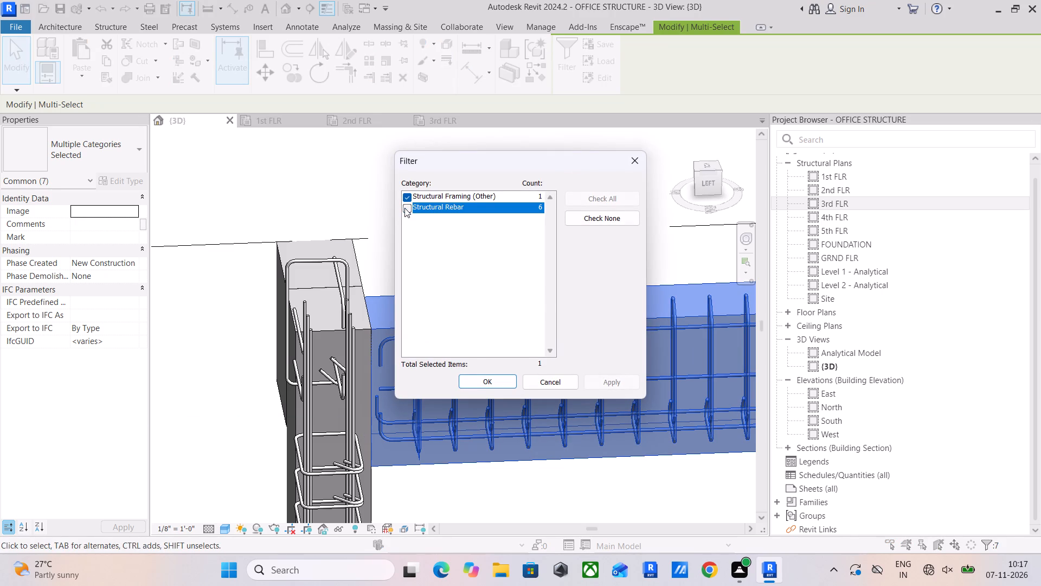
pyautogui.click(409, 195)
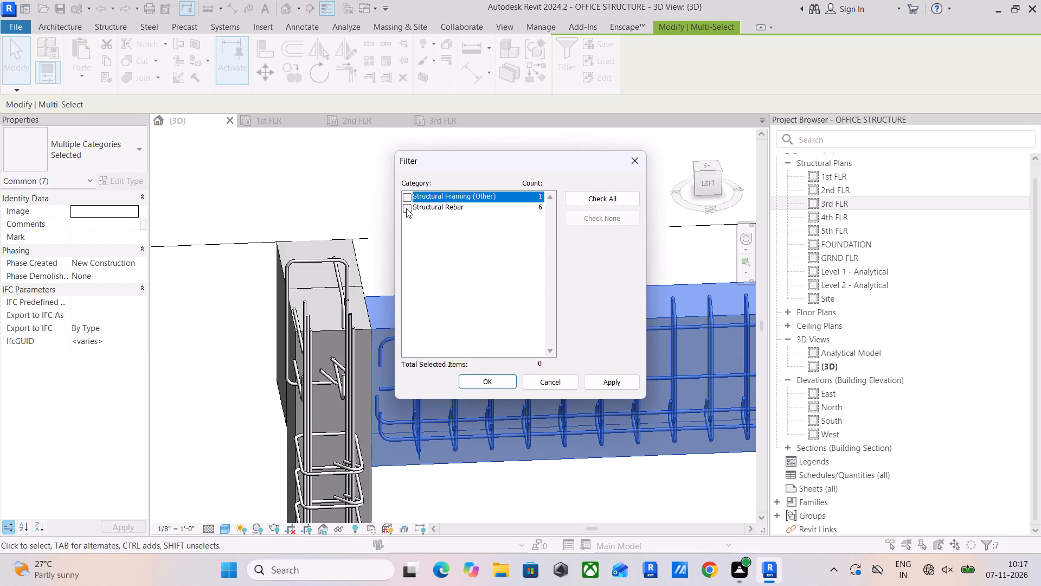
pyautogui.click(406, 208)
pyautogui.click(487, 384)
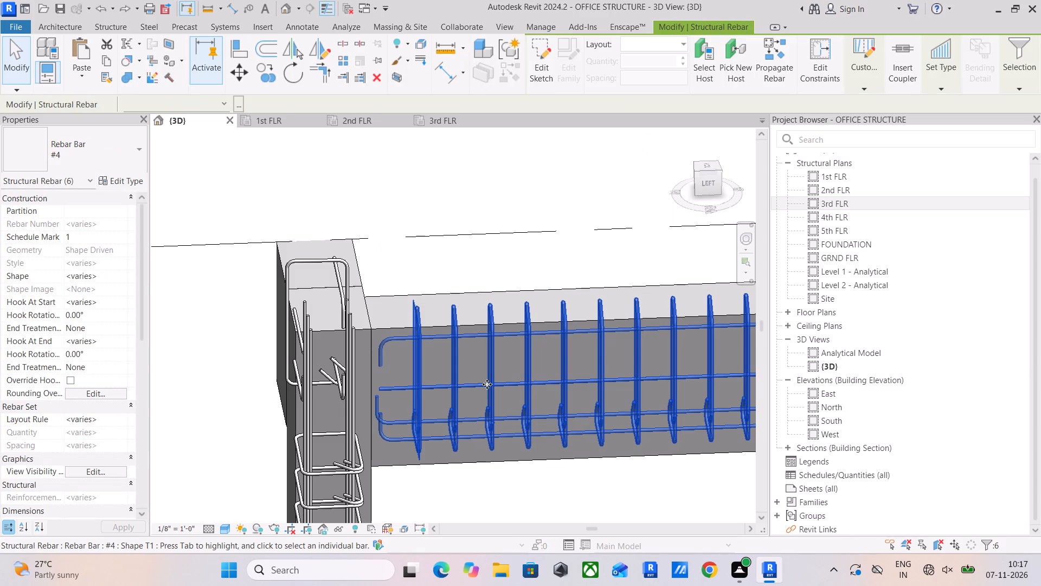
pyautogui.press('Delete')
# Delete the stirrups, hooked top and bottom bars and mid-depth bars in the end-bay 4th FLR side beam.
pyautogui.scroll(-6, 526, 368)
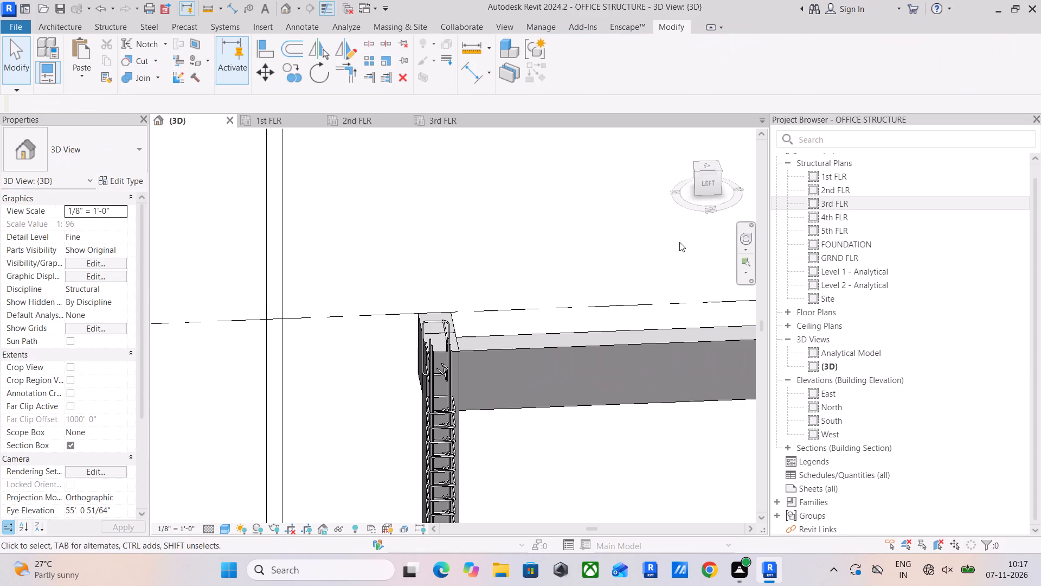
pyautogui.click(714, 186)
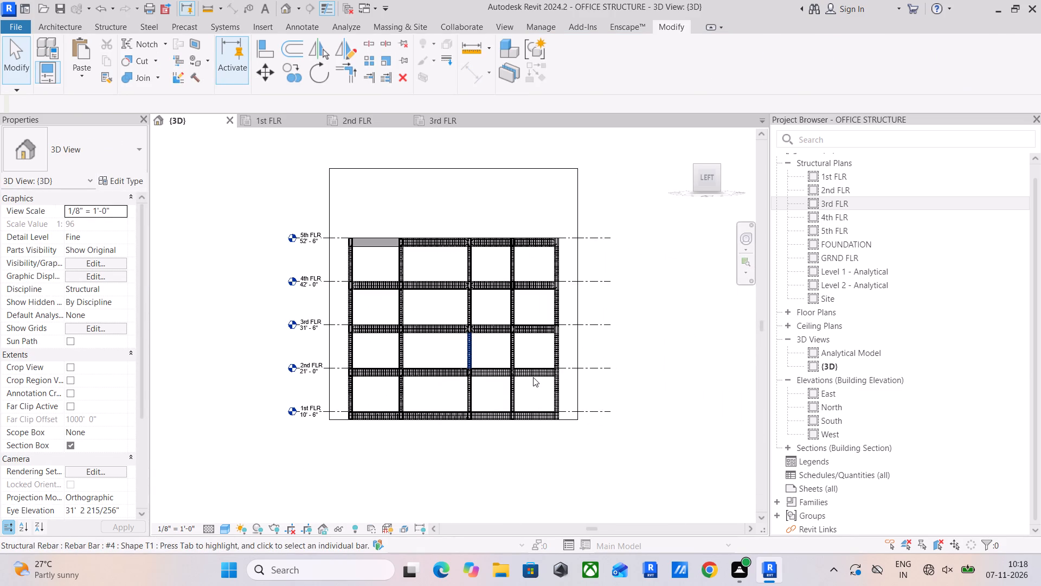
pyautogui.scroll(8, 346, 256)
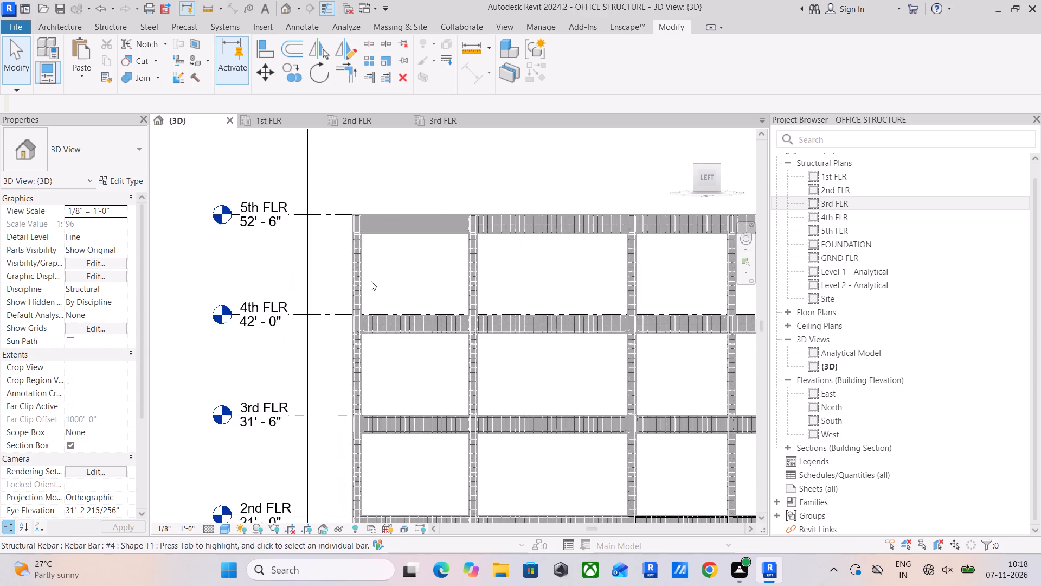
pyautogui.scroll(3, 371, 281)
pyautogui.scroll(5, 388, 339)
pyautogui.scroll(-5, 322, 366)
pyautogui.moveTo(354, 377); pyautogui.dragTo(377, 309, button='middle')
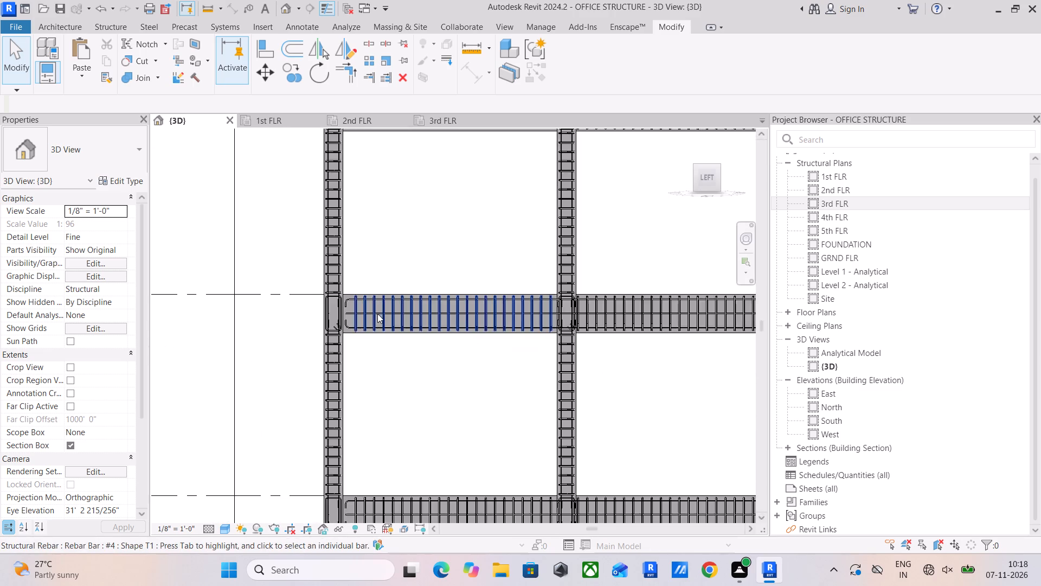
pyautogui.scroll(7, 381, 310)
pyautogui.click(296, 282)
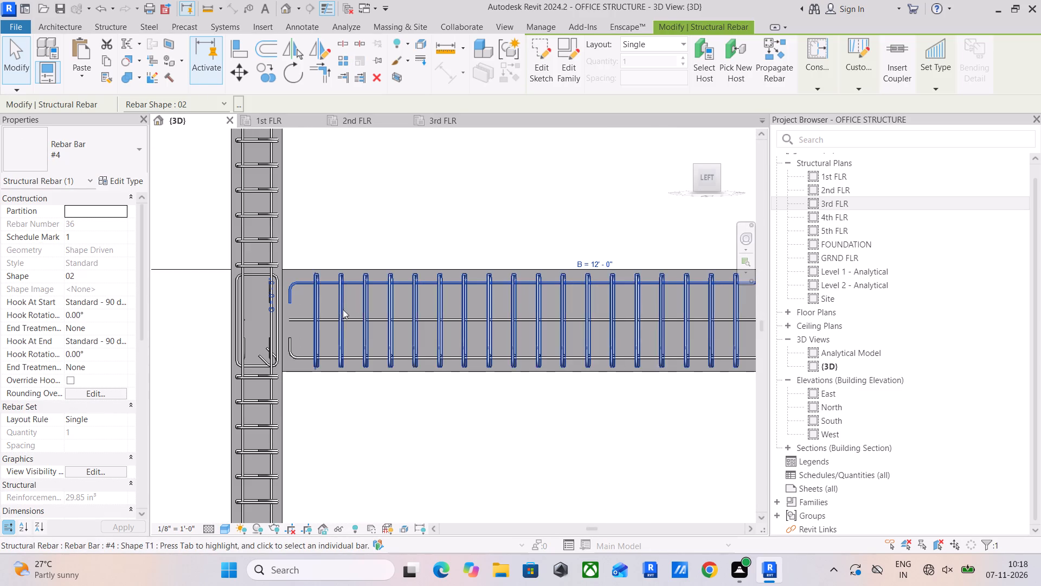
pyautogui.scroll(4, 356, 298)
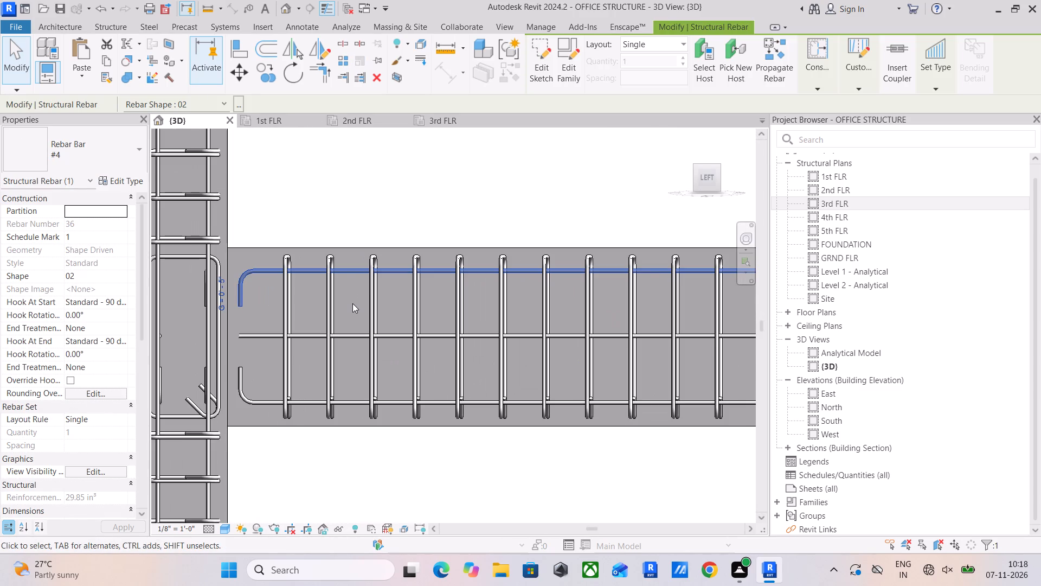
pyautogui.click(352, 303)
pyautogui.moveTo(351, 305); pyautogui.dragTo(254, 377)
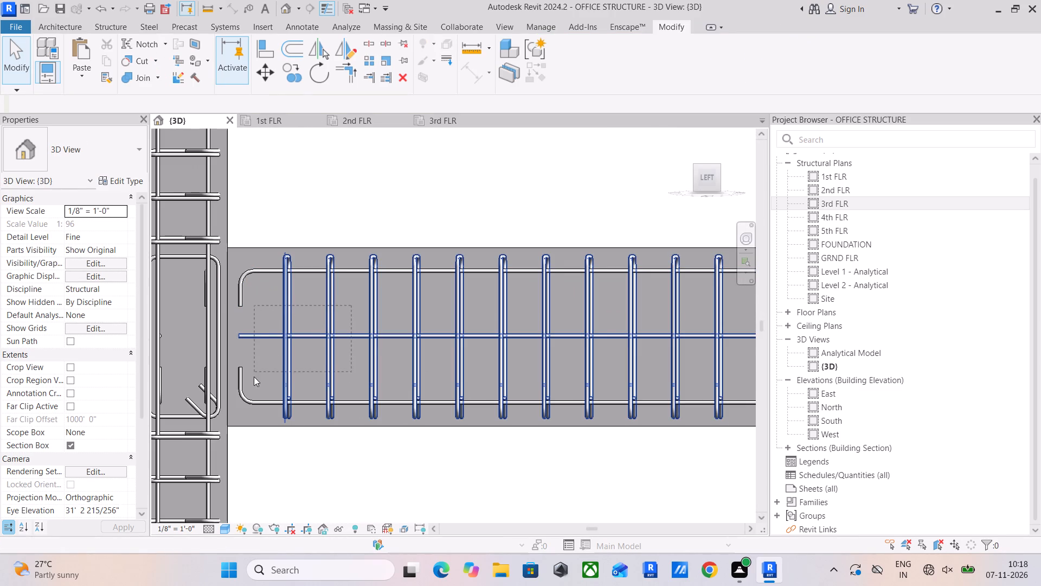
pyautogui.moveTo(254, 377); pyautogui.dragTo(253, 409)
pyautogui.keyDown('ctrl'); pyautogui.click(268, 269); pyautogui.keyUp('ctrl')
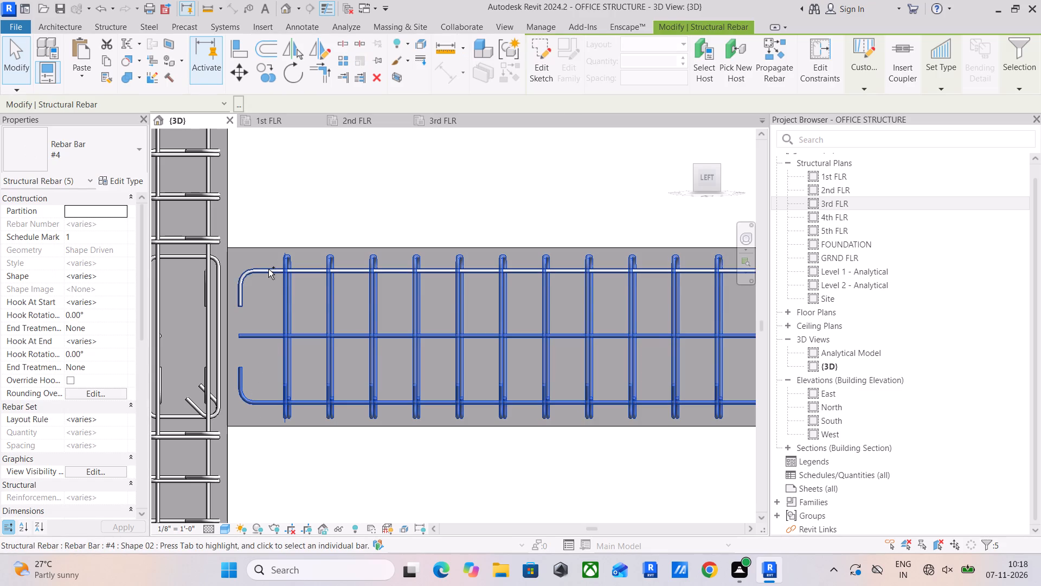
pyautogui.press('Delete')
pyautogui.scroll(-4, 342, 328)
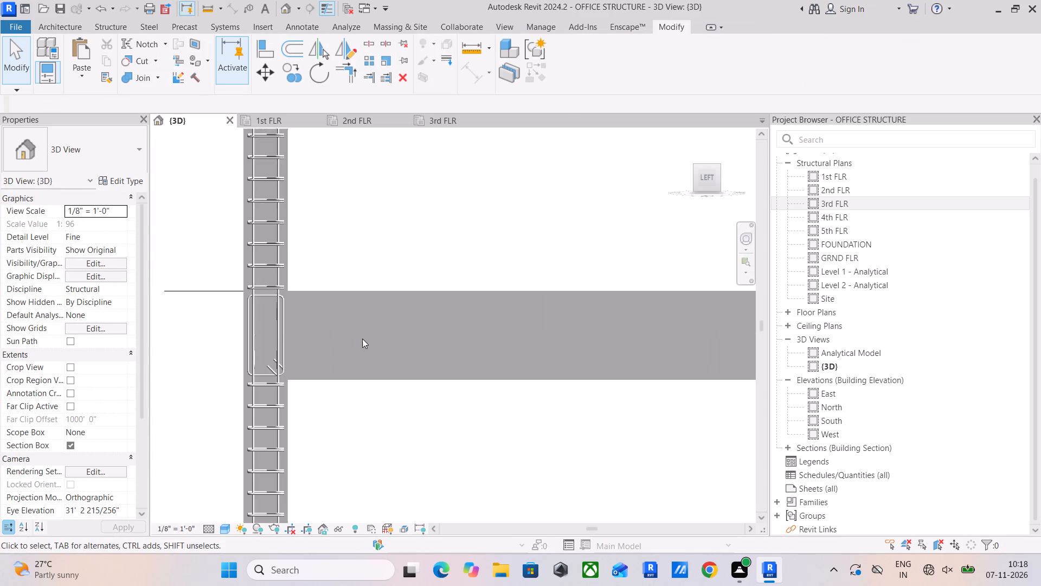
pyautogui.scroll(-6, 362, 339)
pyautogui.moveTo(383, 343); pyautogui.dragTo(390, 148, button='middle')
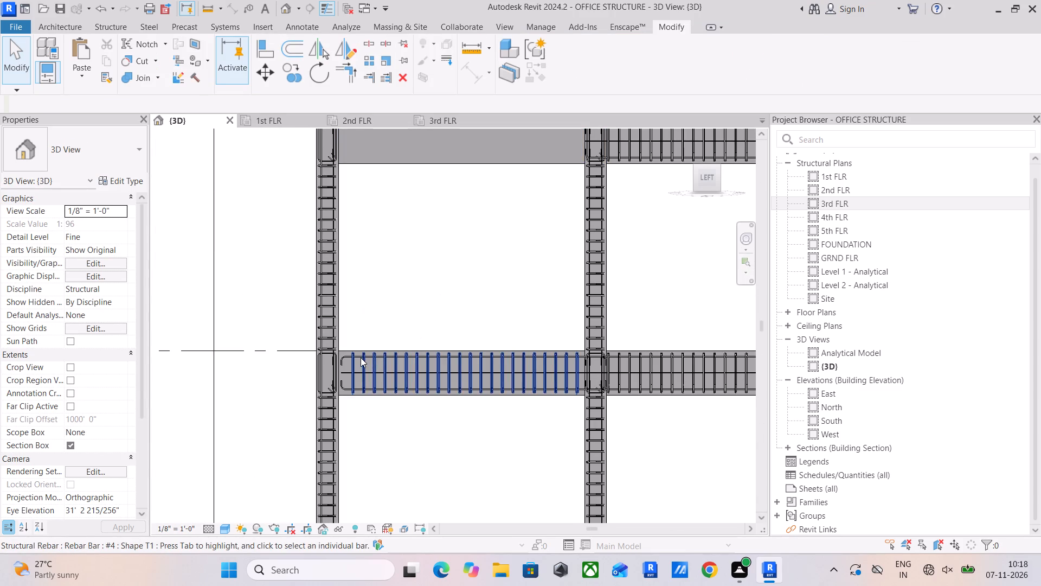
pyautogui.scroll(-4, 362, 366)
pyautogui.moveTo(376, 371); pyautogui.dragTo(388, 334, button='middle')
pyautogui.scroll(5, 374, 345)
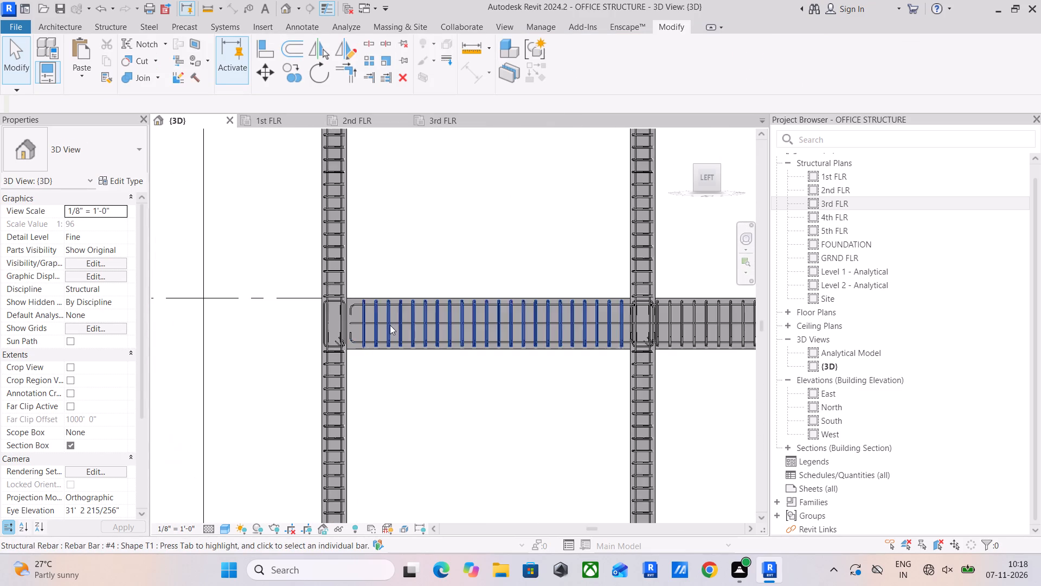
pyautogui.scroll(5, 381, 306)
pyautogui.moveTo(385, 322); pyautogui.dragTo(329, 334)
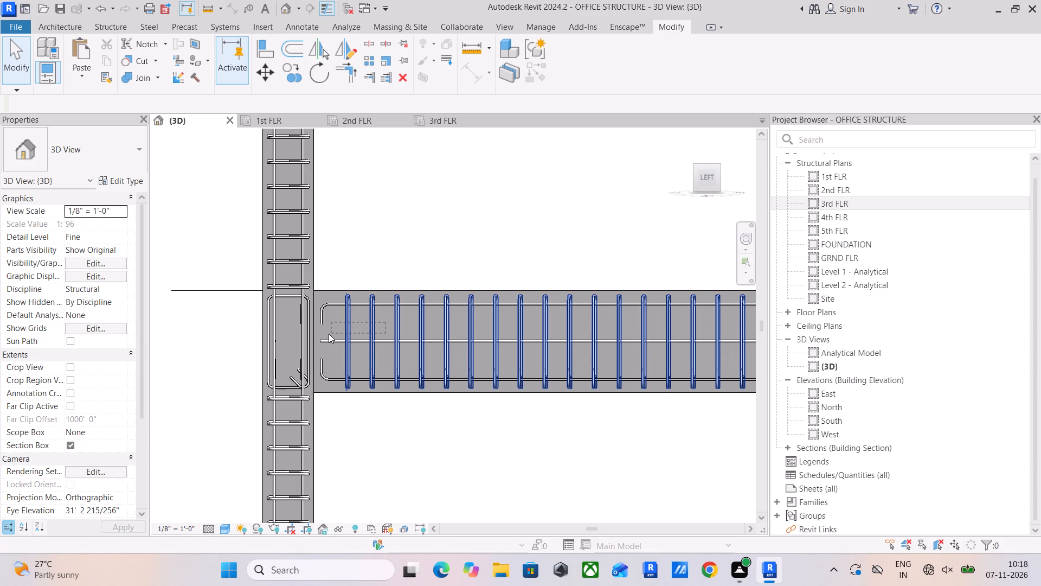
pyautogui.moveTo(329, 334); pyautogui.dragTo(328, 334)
# Delete all the beams and their reinforcement at the 3rd, 4th and 5th FLR levels, keeping the columns.
pyautogui.scroll(-10, 328, 334)
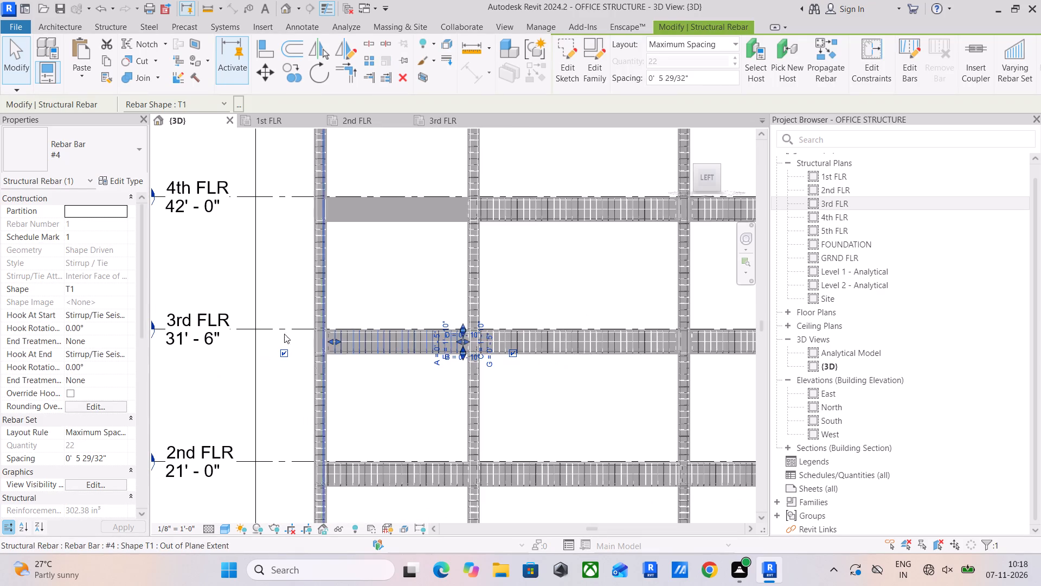
pyautogui.moveTo(284, 308); pyautogui.dragTo(715, 367)
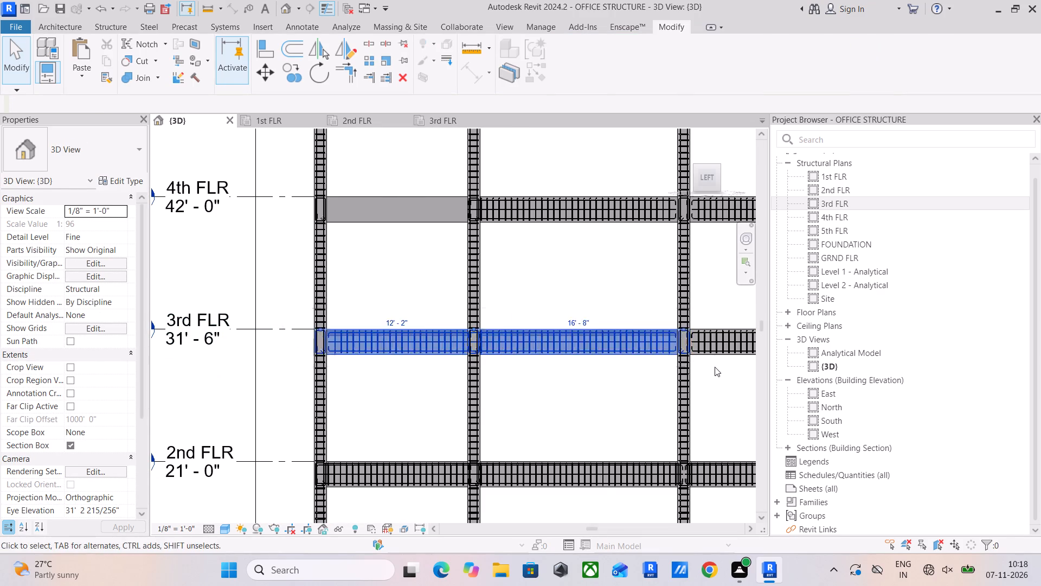
pyautogui.scroll(-4, 715, 367)
pyautogui.moveTo(696, 370); pyautogui.dragTo(517, 359, button='middle')
pyautogui.moveTo(286, 316); pyautogui.dragTo(655, 369)
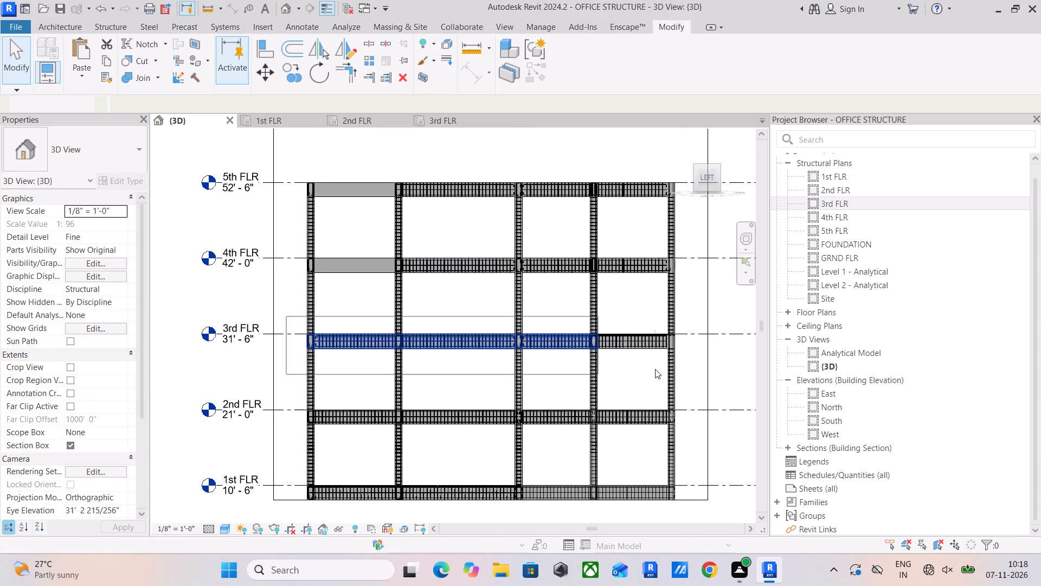
pyautogui.moveTo(655, 369); pyautogui.dragTo(741, 360)
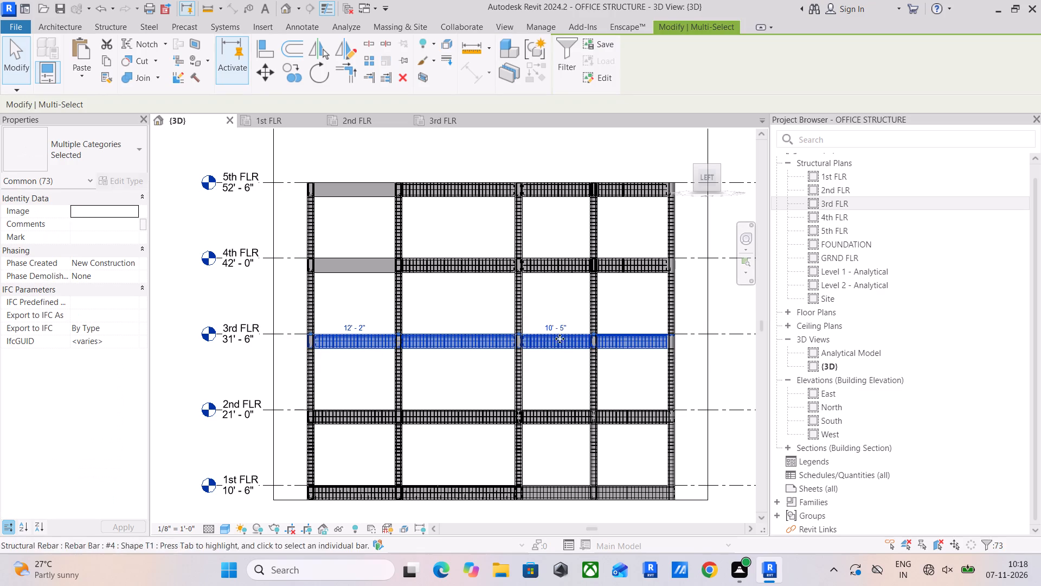
pyautogui.keyDown('ctrl'); pyautogui.moveTo(282, 239); pyautogui.dragTo(705, 289); pyautogui.keyUp('ctrl')
pyautogui.keyDown('ctrl'); pyautogui.moveTo(300, 186); pyautogui.dragTo(654, 207); pyautogui.keyUp('ctrl')
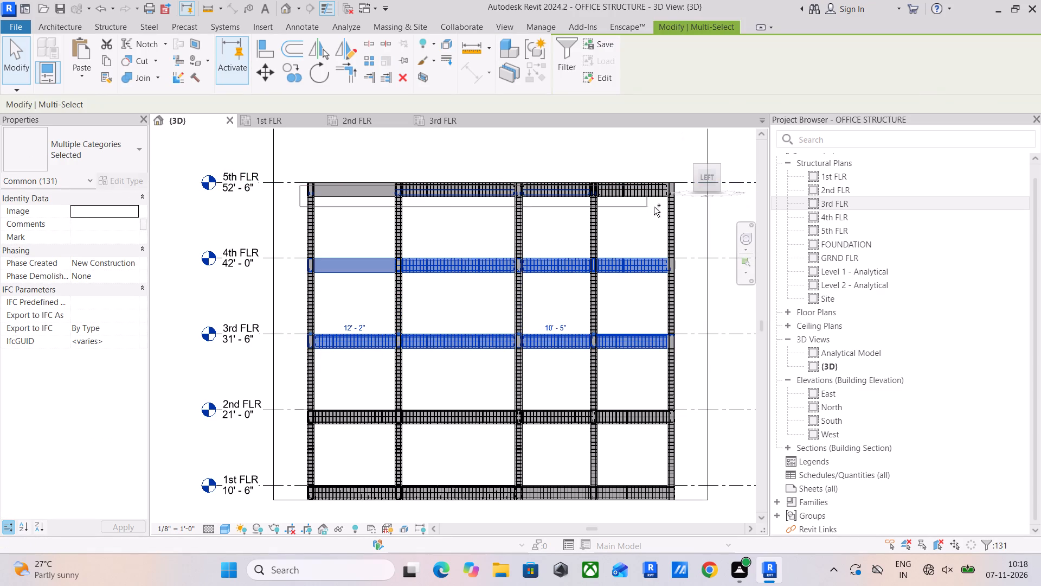
pyautogui.keyDown('ctrl'); pyautogui.moveTo(654, 207); pyautogui.dragTo(656, 207); pyautogui.keyUp('ctrl')
pyautogui.keyDown('ctrl'); pyautogui.moveTo(295, 161); pyautogui.dragTo(666, 217); pyautogui.keyUp('ctrl')
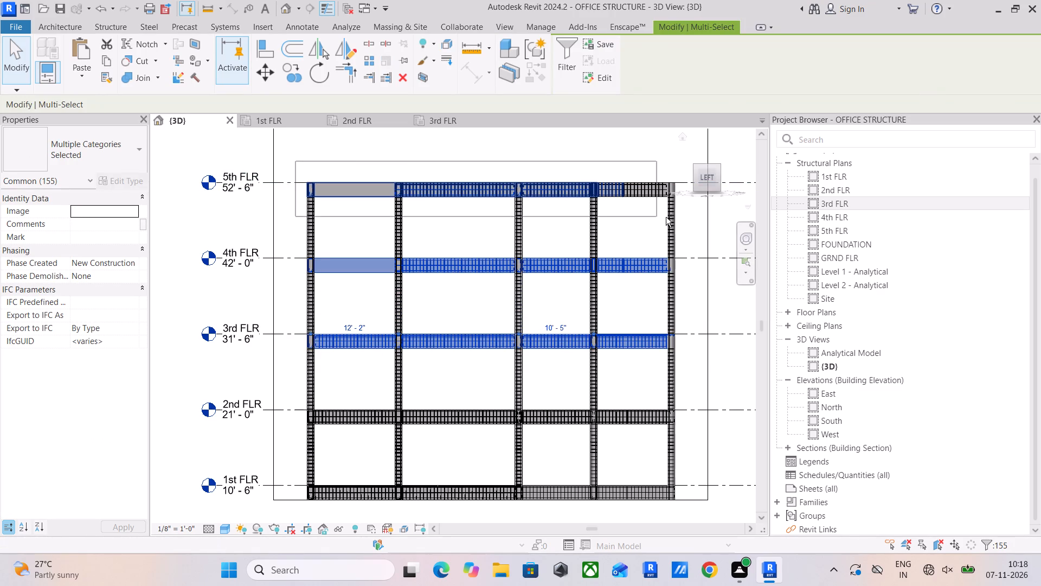
pyautogui.keyDown('ctrl'); pyautogui.moveTo(666, 217); pyautogui.dragTo(684, 214); pyautogui.keyUp('ctrl')
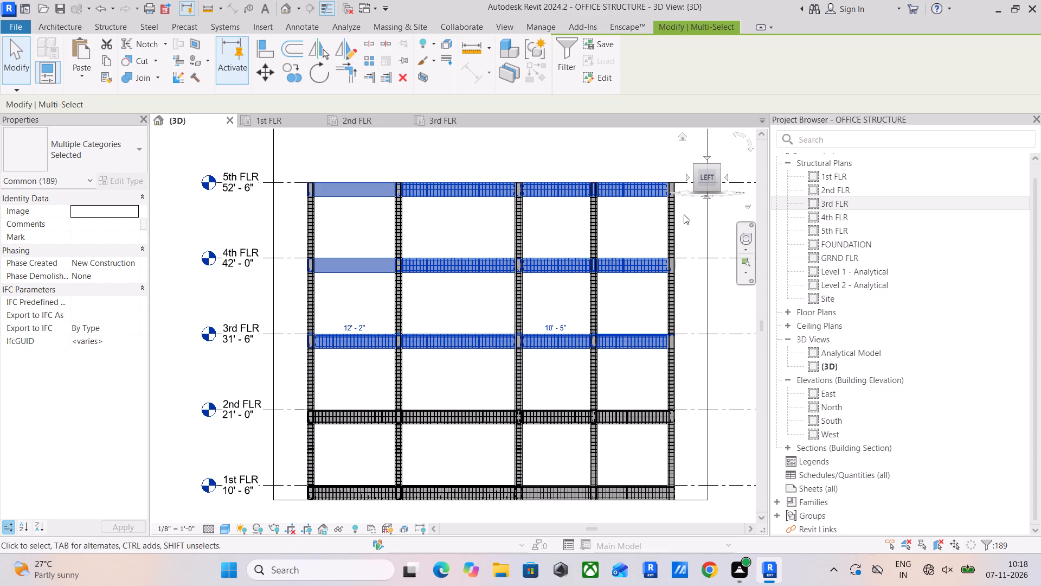
pyautogui.press('Delete')
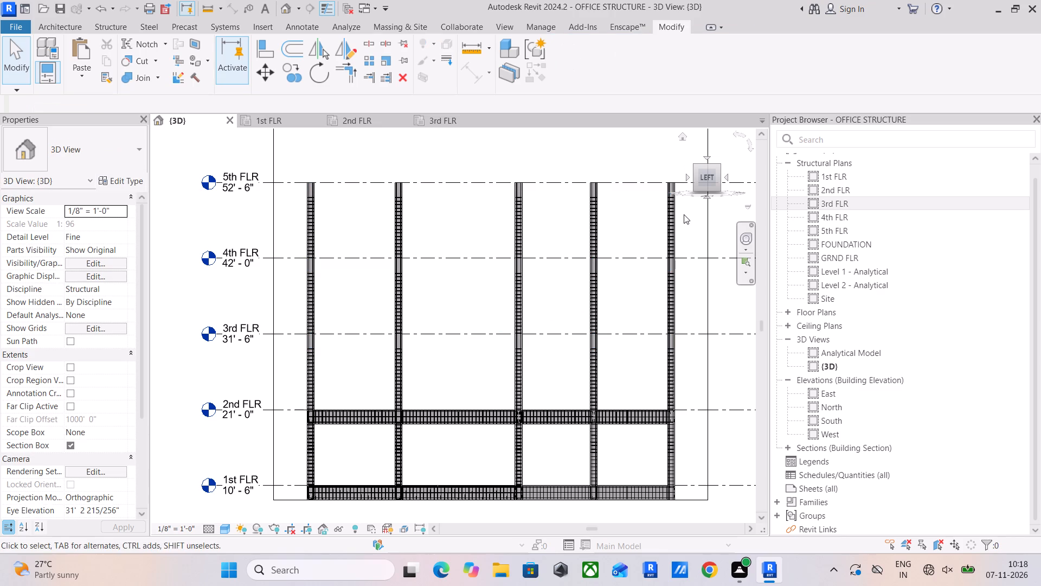
# Undo the deletion of the beams and their reinforcement at the 3rd, 4th and 5th FLR levels.
pyautogui.hotkey('ctrl', 'z')
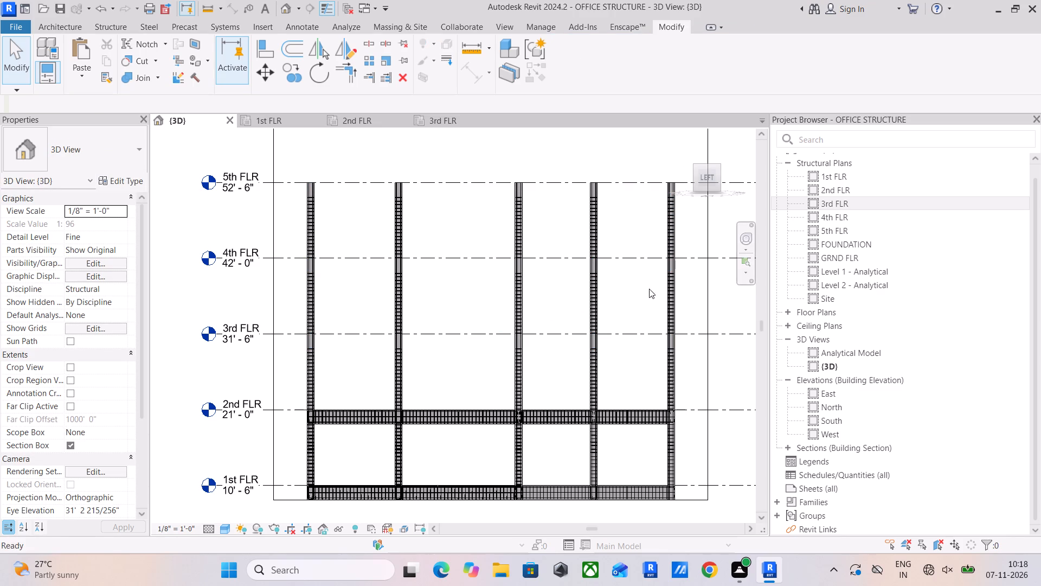
# Delete only the rebar in the 3rd, 4th and 5th FLR beams, filtering out the structural foundations and framing.
pyautogui.moveTo(293, 311); pyautogui.dragTo(783, 377)
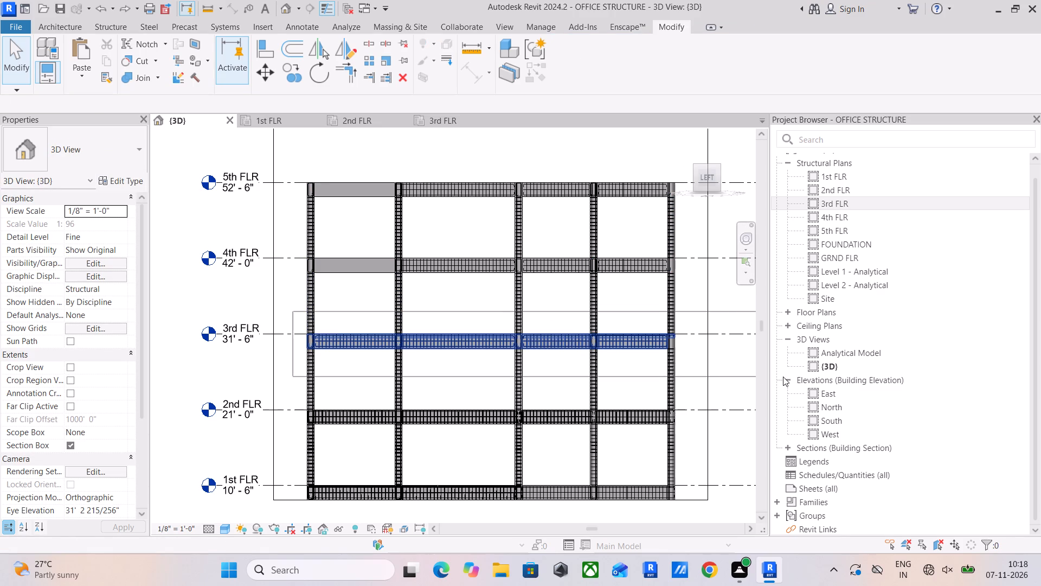
pyautogui.moveTo(783, 377); pyautogui.dragTo(705, 367)
pyautogui.keyDown('ctrl'); pyautogui.moveTo(285, 236); pyautogui.dragTo(715, 298); pyautogui.keyUp('ctrl')
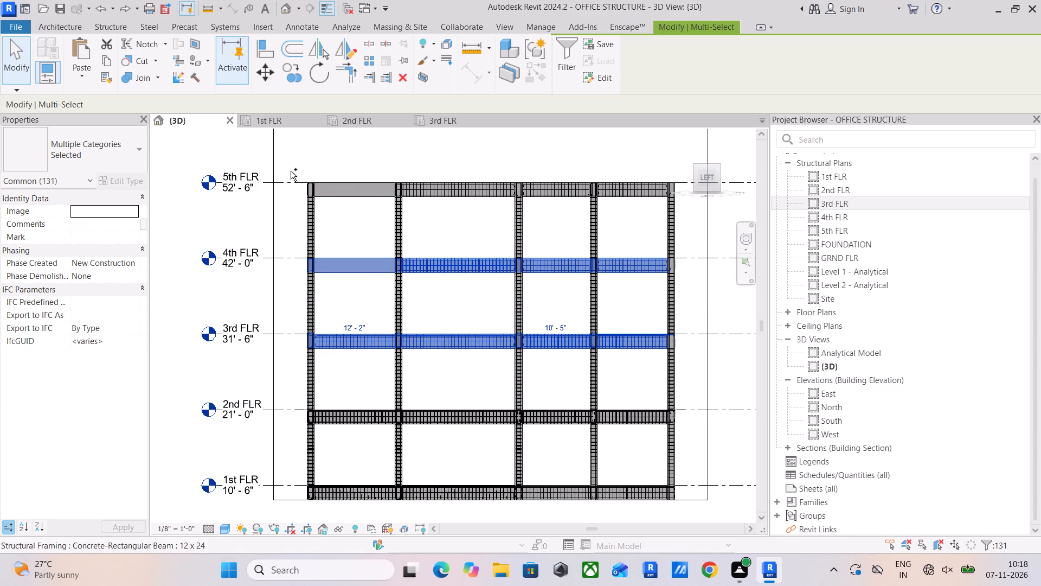
pyautogui.keyDown('ctrl'); pyautogui.moveTo(291, 171); pyautogui.dragTo(681, 218); pyautogui.keyUp('ctrl')
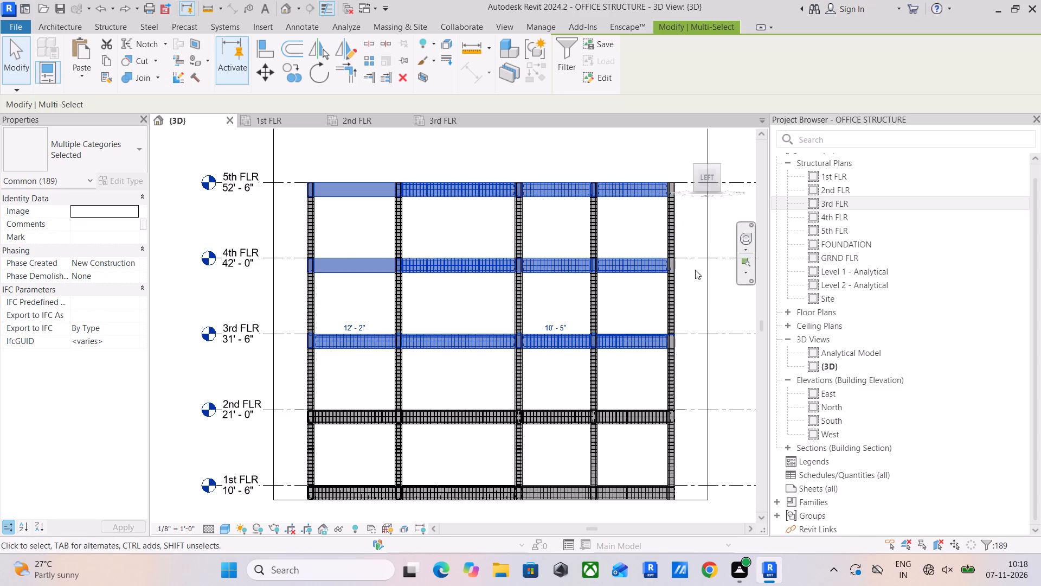
pyautogui.moveTo(700, 270); pyautogui.dragTo(644, 282, button='middle')
pyautogui.click(575, 60)
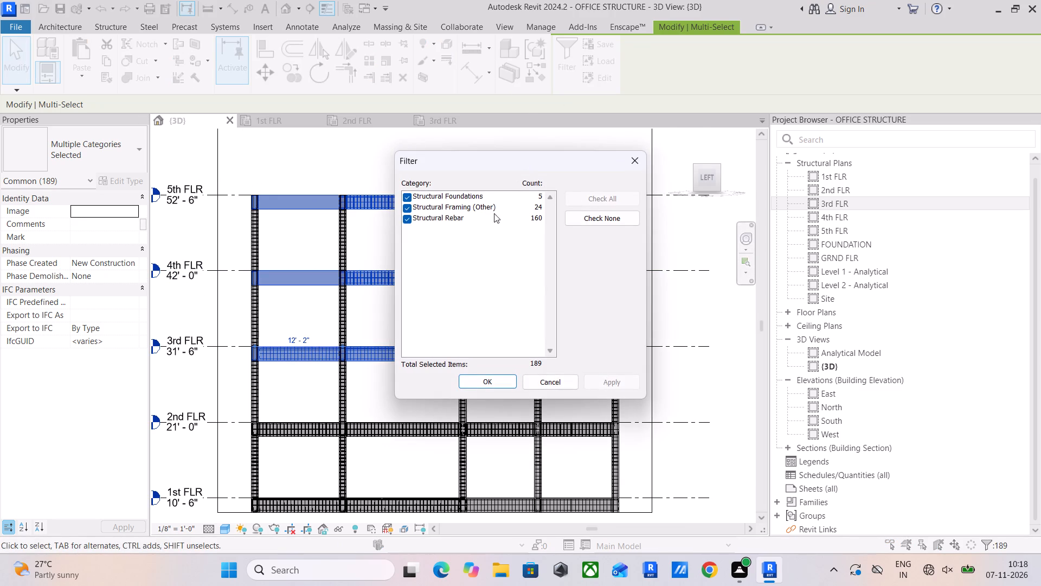
pyautogui.click(409, 206)
pyautogui.click(409, 195)
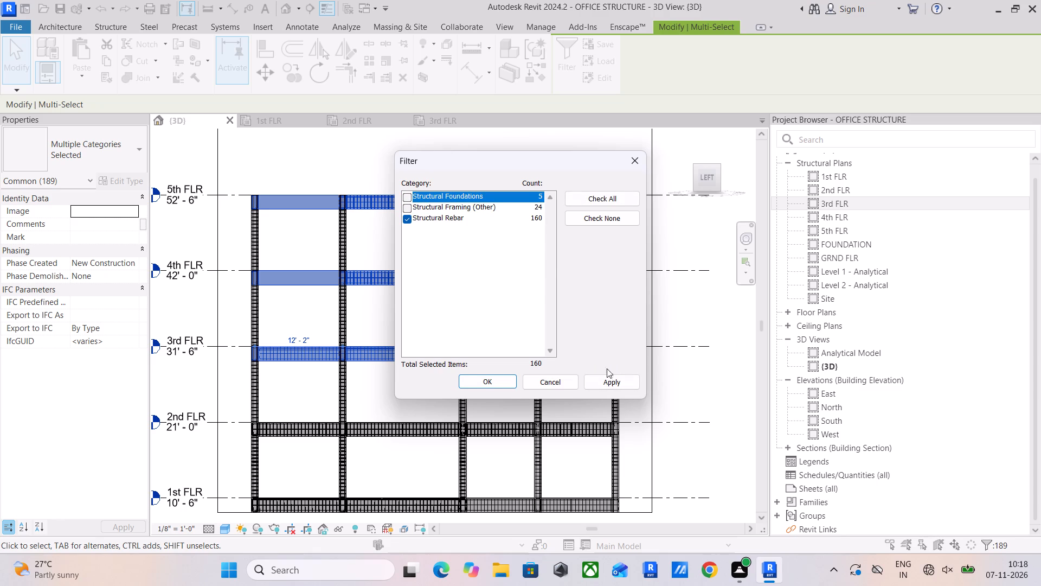
pyautogui.click(494, 381)
pyautogui.press('Delete')
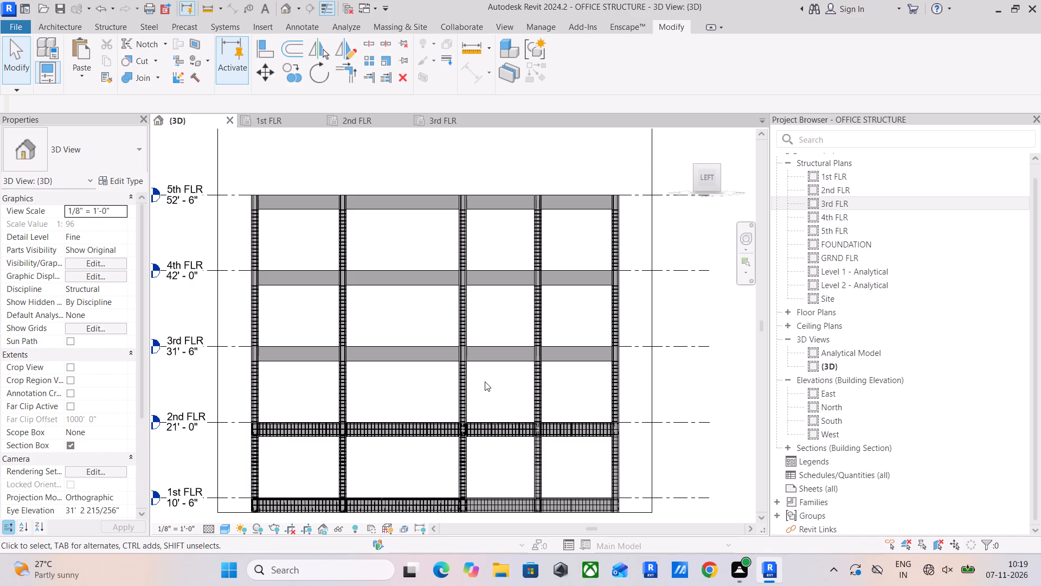
# In the 2nd FLR plan, pull the start of the stirrup set in the edge beam below the Conference room back to the column face.
pyautogui.scroll(5, 235, 429)
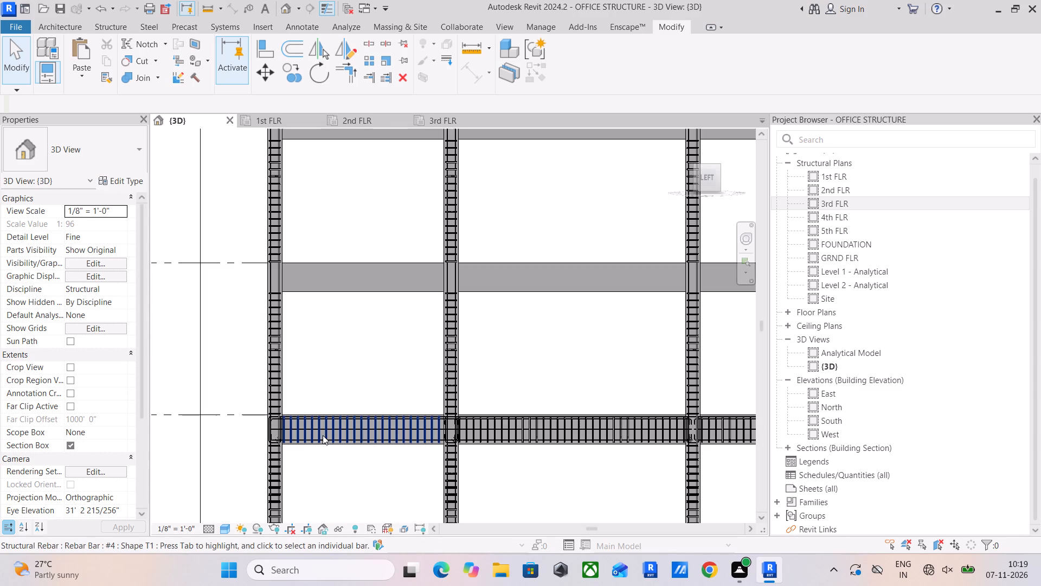
pyautogui.scroll(5, 334, 430)
pyautogui.scroll(-2, 214, 395)
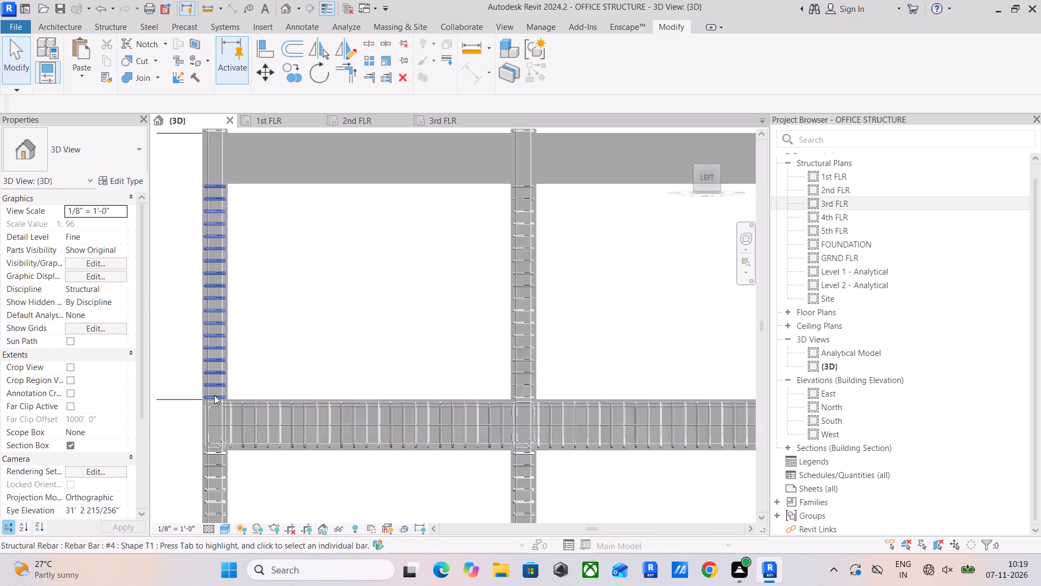
pyautogui.scroll(-3, 214, 395)
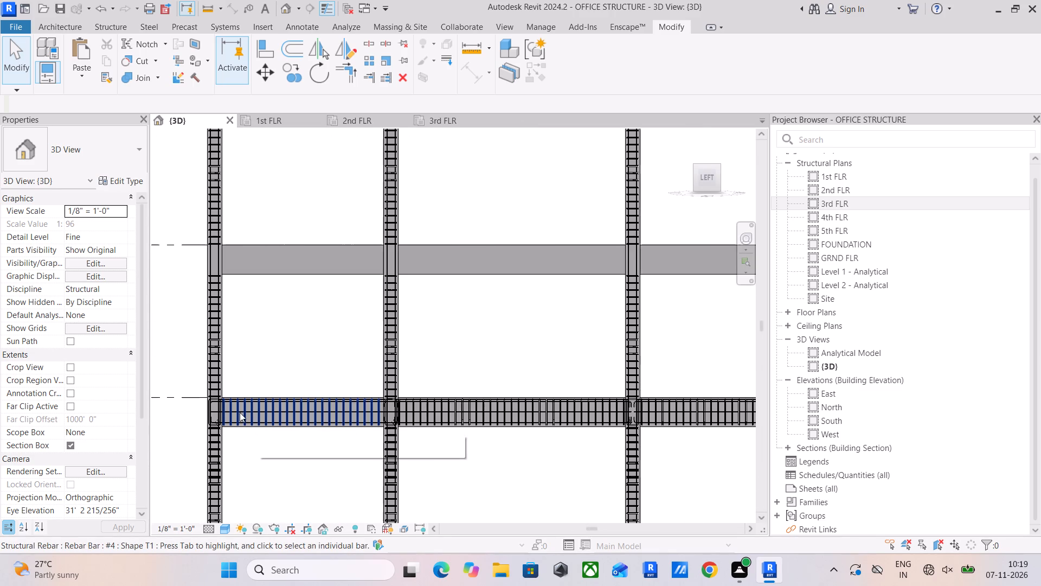
pyautogui.scroll(5, 240, 411)
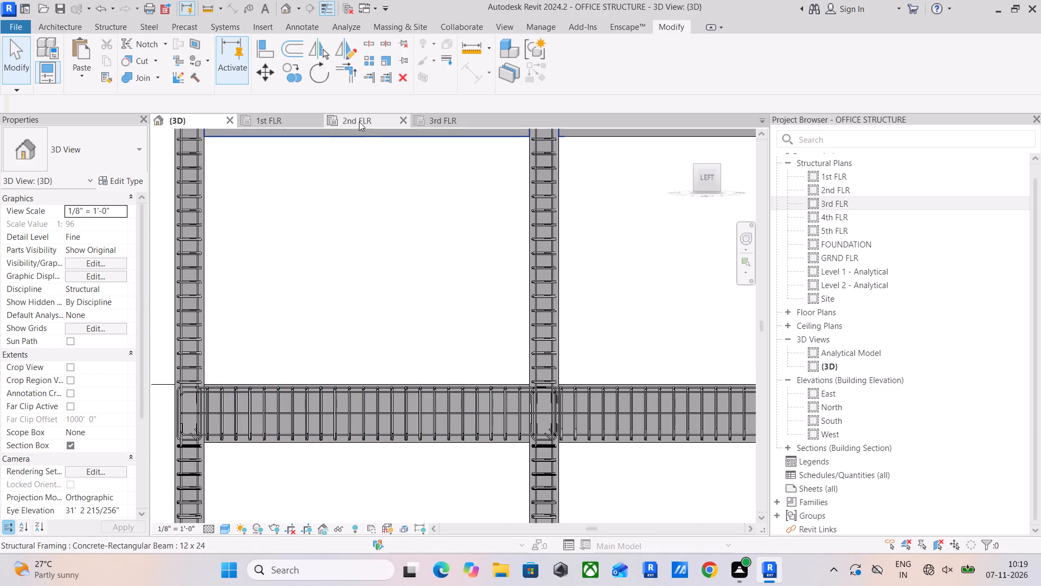
pyautogui.click(340, 121)
pyautogui.scroll(-5, 315, 313)
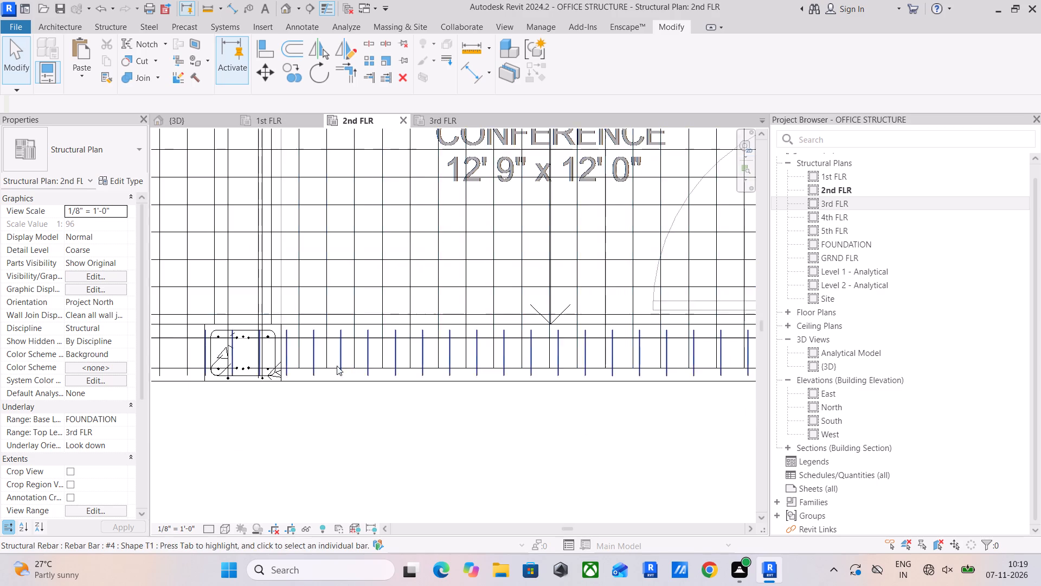
pyautogui.scroll(5, 331, 352)
pyautogui.scroll(5, 287, 330)
pyautogui.moveTo(322, 291); pyautogui.dragTo(295, 335)
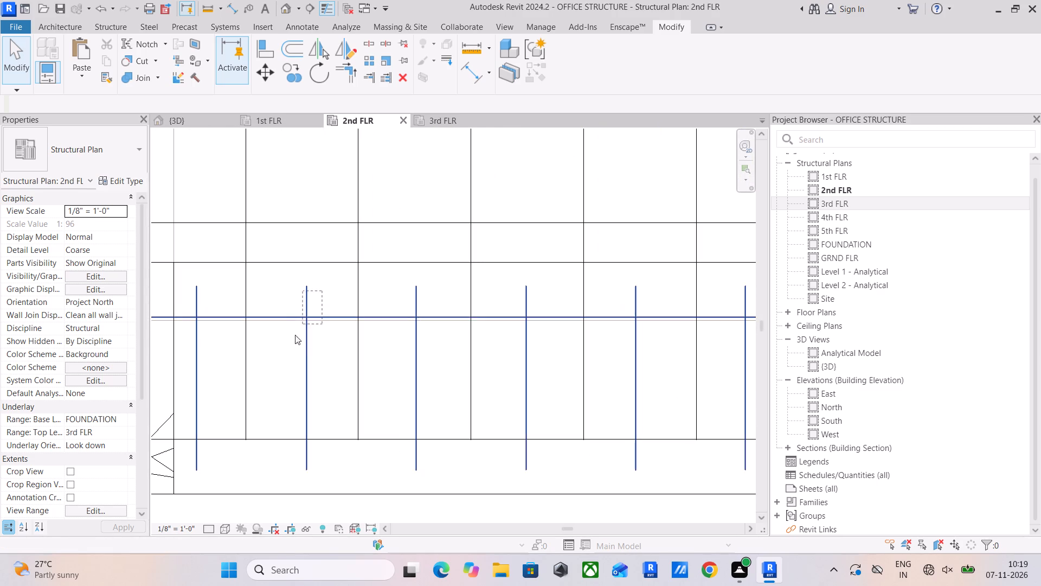
pyautogui.moveTo(295, 335); pyautogui.dragTo(281, 352)
pyautogui.scroll(-4, 288, 387)
pyautogui.moveTo(288, 388); pyautogui.dragTo(397, 377, button='middle')
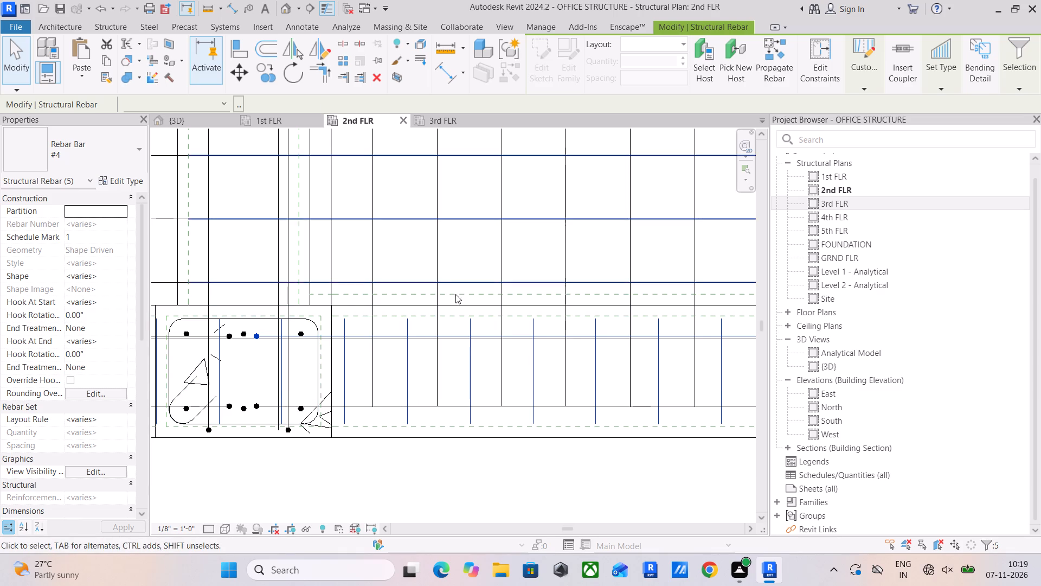
pyautogui.click(369, 475)
pyautogui.click(349, 370)
pyautogui.scroll(-5, 245, 355)
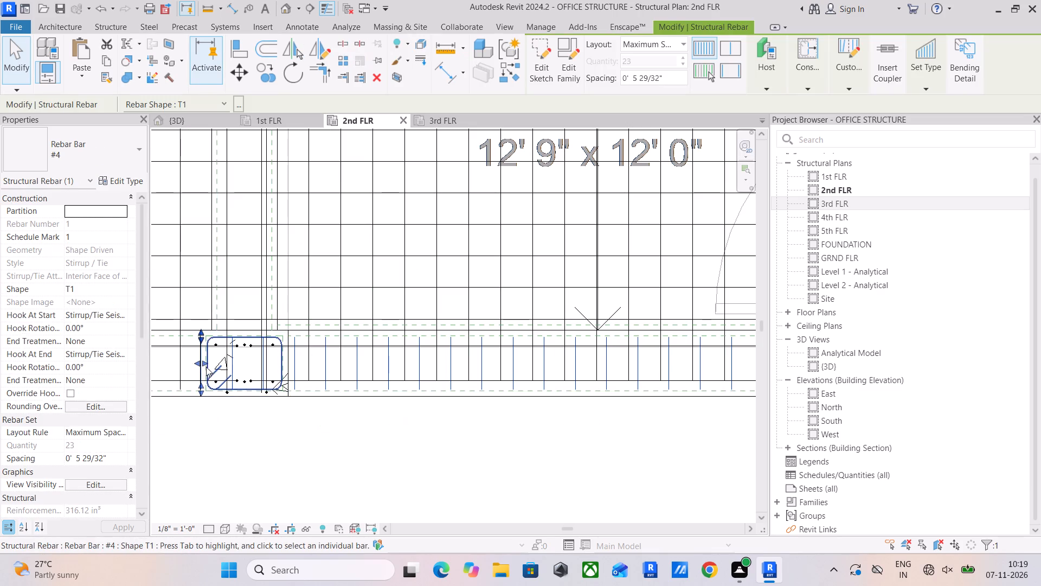
pyautogui.moveTo(203, 364); pyautogui.dragTo(291, 373)
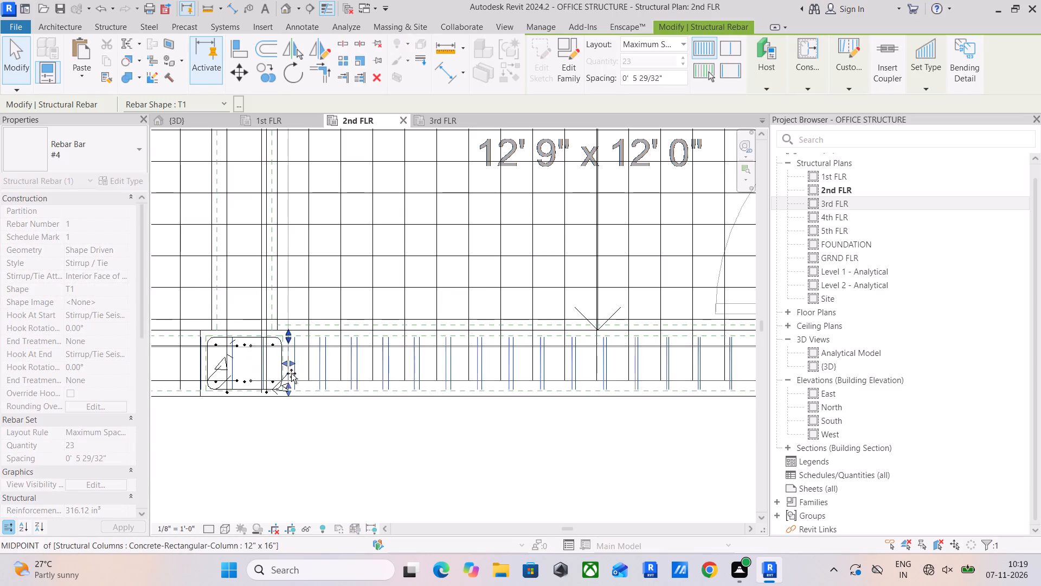
pyautogui.moveTo(291, 373); pyautogui.dragTo(306, 376)
# Check where the Conference edge beam's stirrup set ends at the opposite corner column.
pyautogui.scroll(-4, 594, 380)
pyautogui.moveTo(602, 381); pyautogui.dragTo(287, 385, button='middle')
pyautogui.scroll(3, 460, 368)
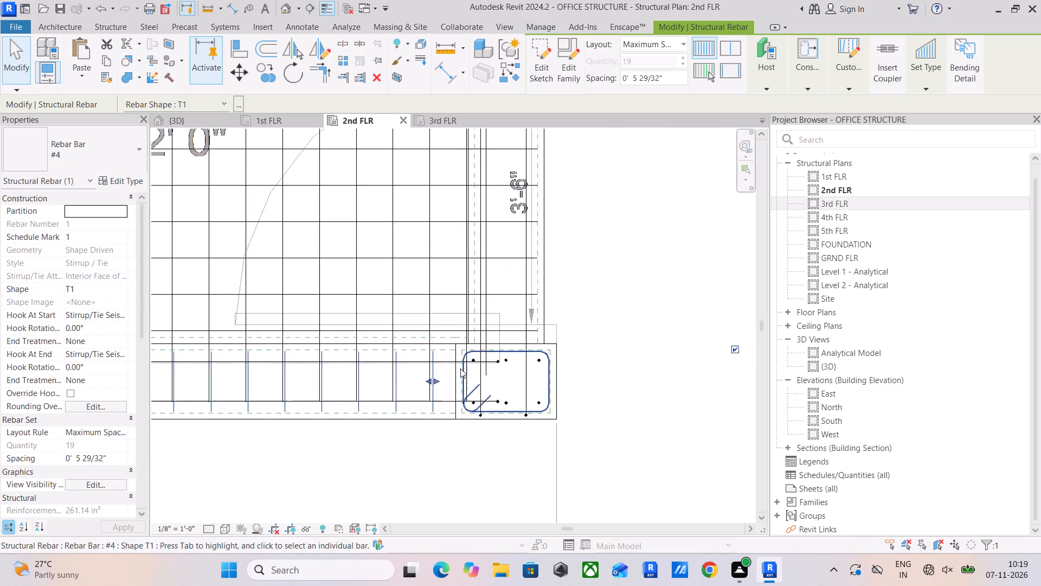
pyautogui.scroll(8, 460, 368)
pyautogui.click(408, 393)
pyautogui.click(364, 391)
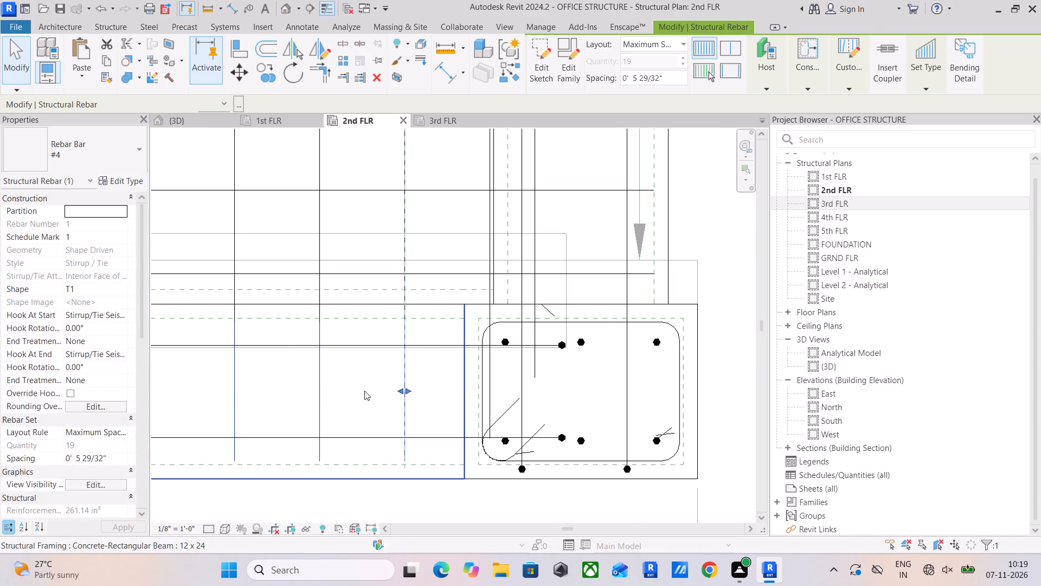
pyautogui.scroll(-8, 365, 389)
pyautogui.scroll(5, 440, 340)
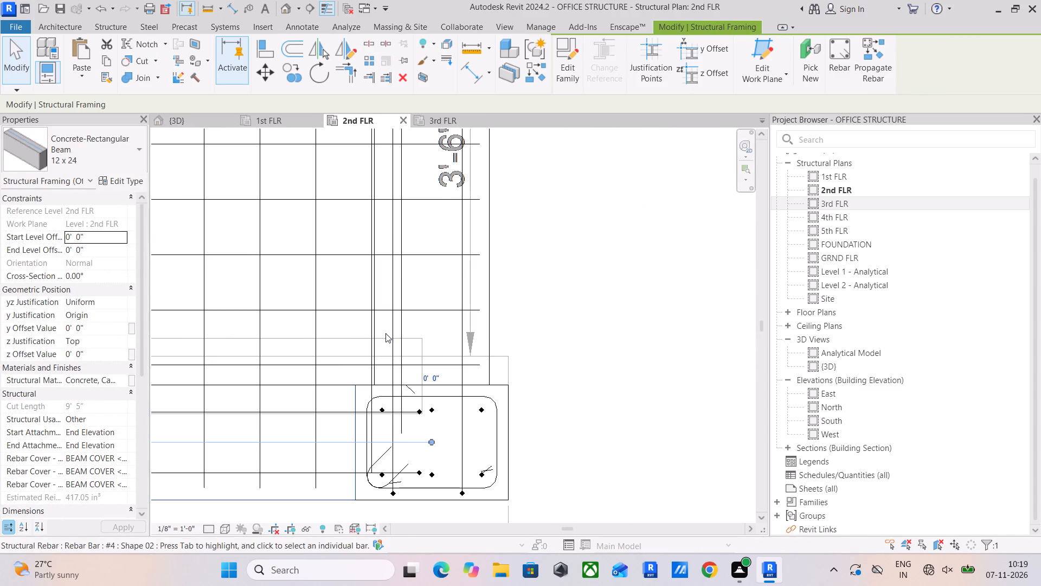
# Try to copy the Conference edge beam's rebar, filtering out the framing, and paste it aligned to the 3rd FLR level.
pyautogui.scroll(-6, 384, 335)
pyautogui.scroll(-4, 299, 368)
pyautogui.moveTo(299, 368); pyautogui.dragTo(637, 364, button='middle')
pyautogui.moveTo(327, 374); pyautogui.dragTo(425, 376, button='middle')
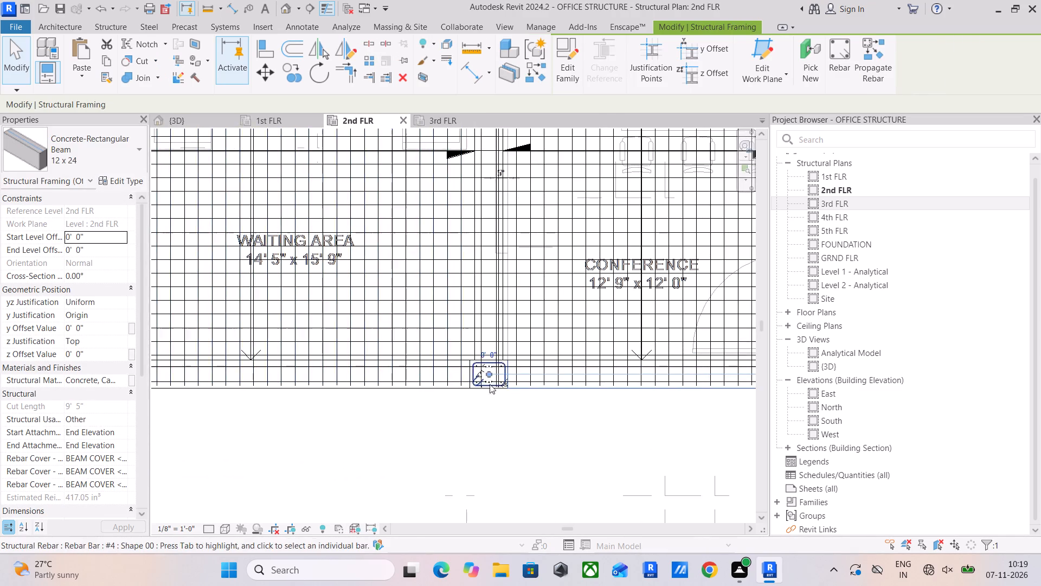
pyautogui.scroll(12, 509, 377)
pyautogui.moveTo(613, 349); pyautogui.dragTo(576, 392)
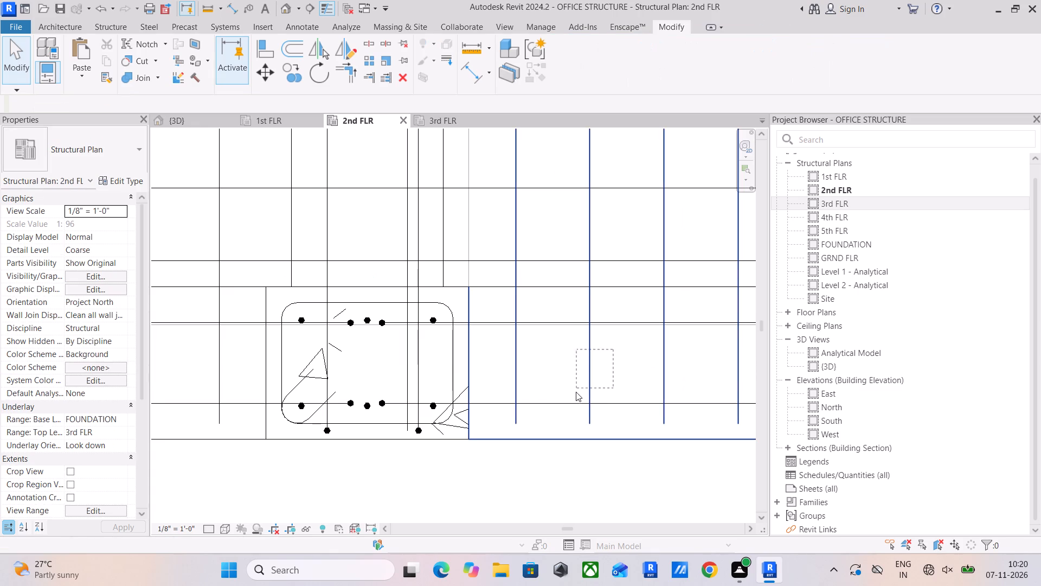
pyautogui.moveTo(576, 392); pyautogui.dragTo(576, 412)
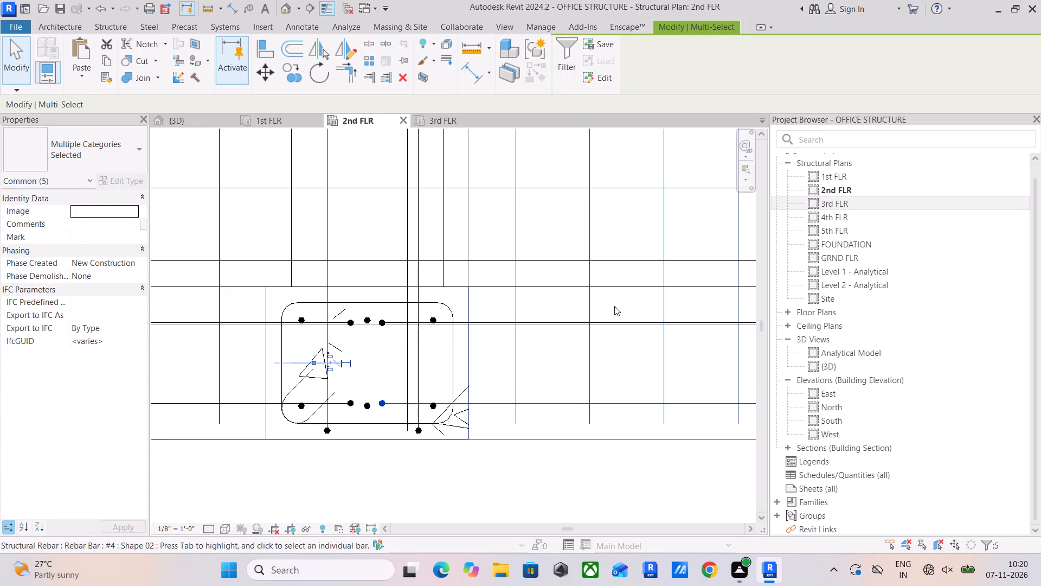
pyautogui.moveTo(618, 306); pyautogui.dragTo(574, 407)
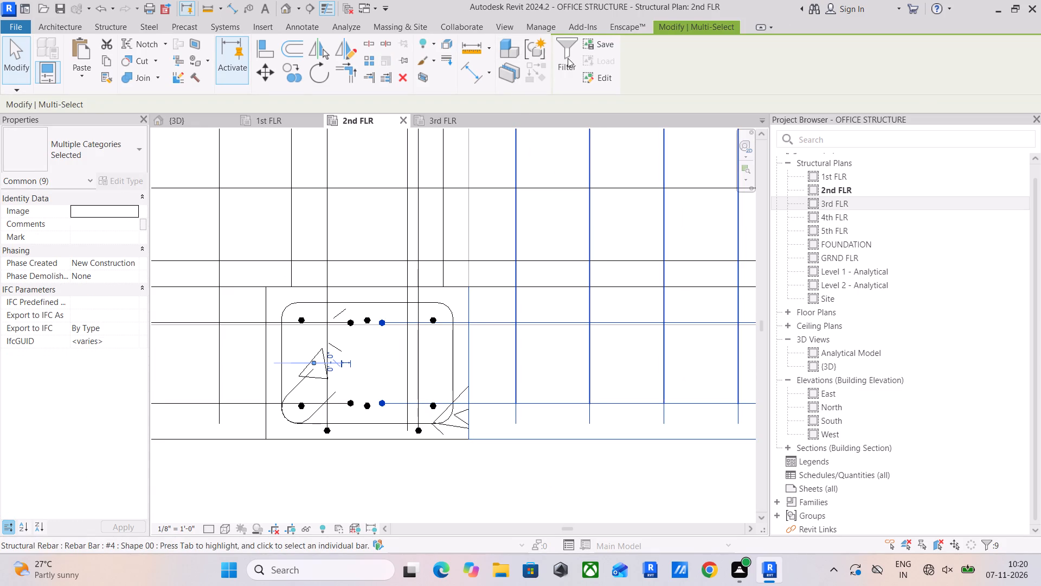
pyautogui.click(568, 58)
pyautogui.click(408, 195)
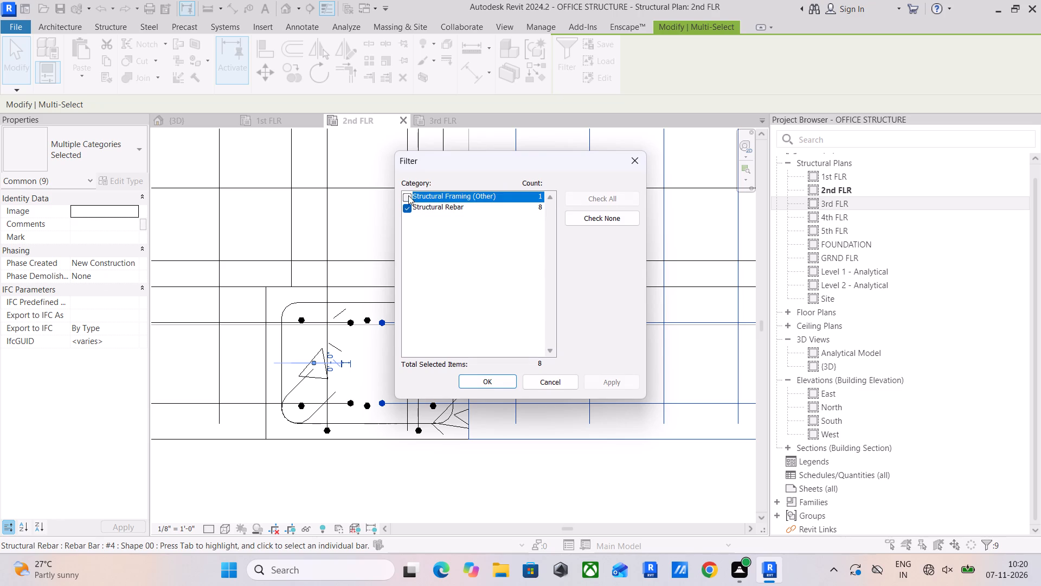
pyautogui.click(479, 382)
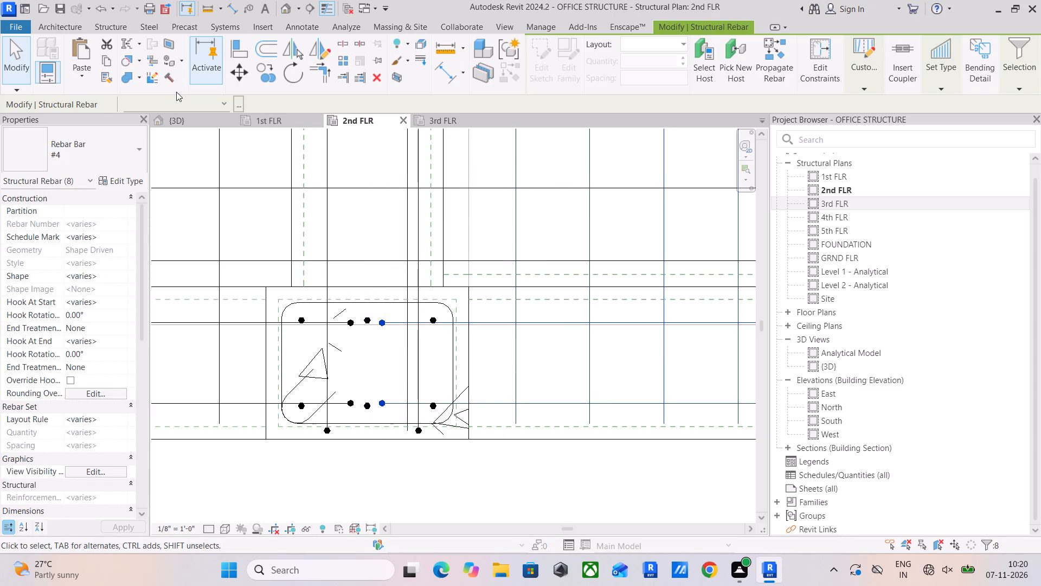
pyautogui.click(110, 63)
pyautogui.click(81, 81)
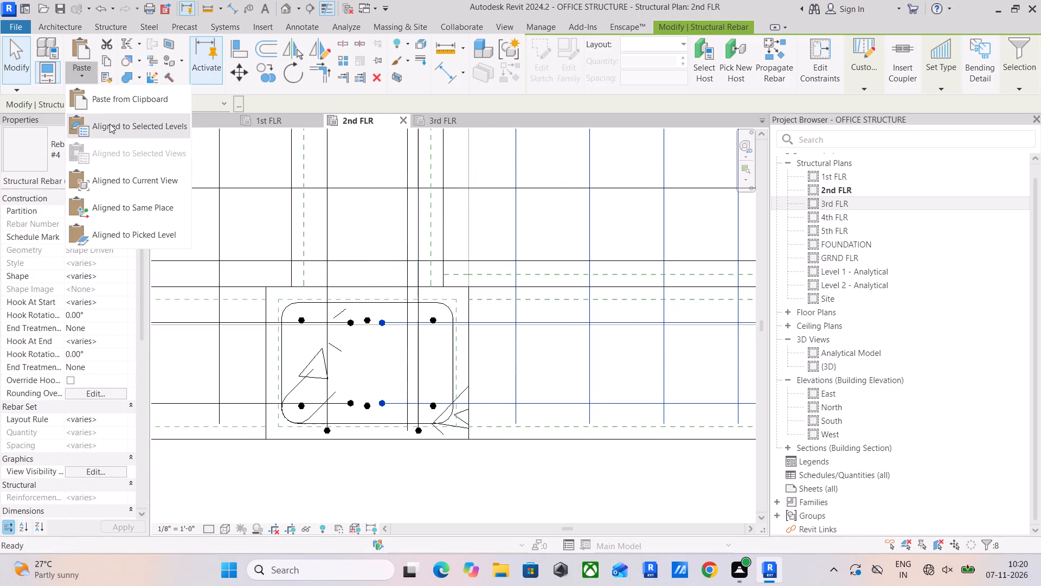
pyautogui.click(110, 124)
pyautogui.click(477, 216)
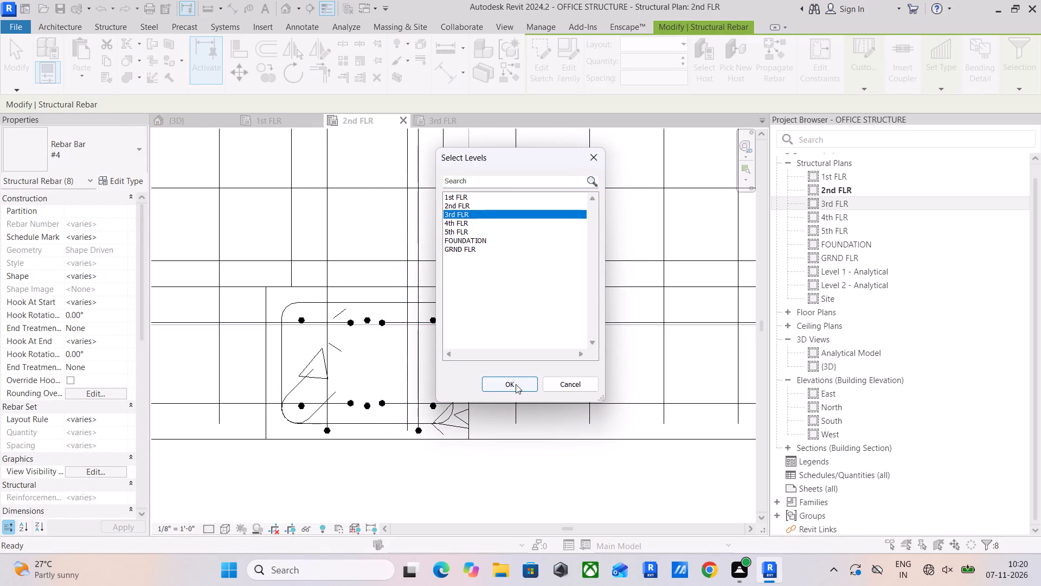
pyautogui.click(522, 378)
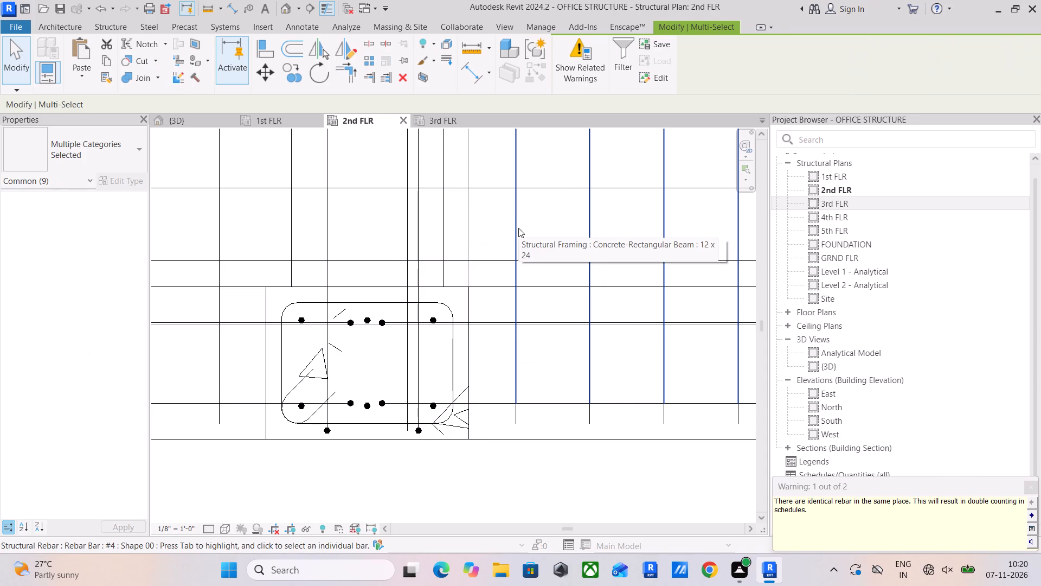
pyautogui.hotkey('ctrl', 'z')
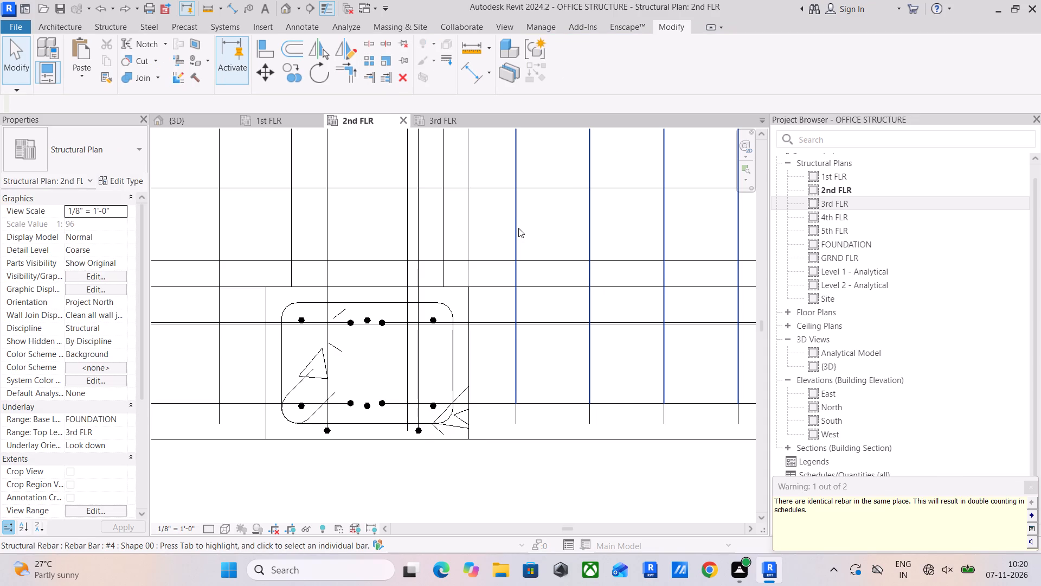
# In the 3D view, turn off the section box to show the whole building.
pyautogui.click(188, 123)
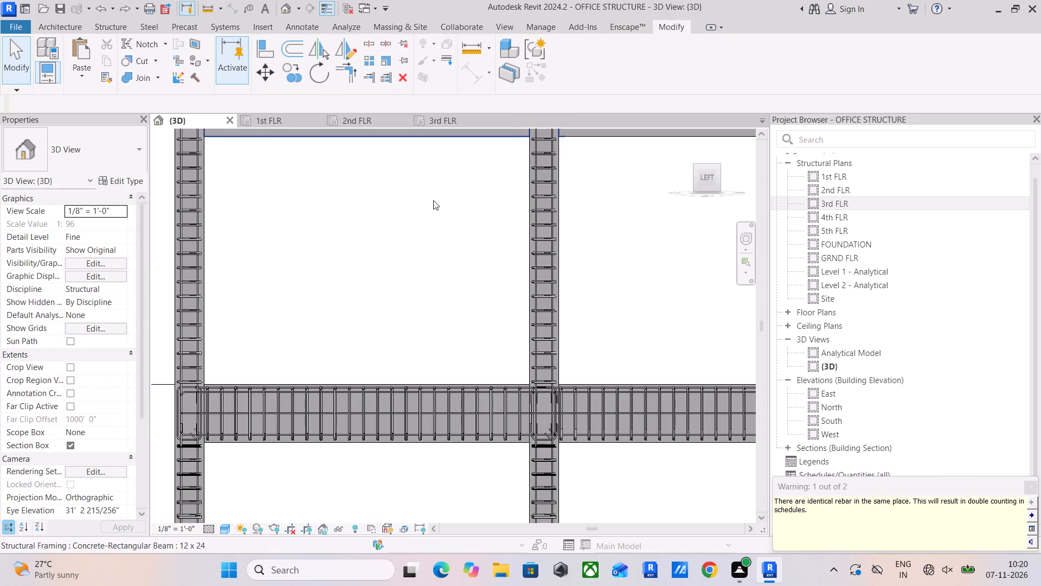
pyautogui.scroll(-10, 460, 201)
pyautogui.moveTo(571, 243); pyautogui.dragTo(325, 312, button='middle')
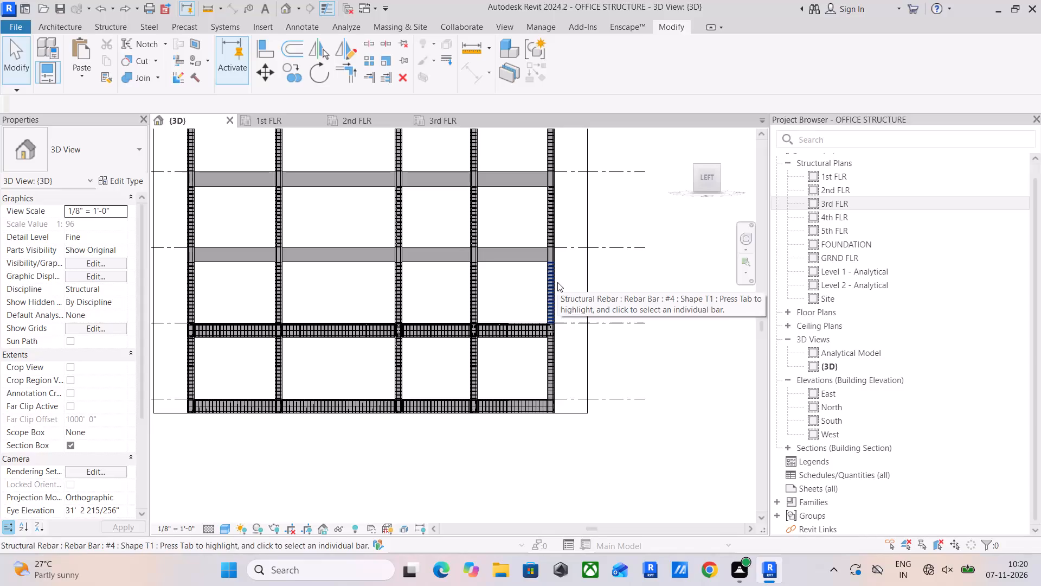
pyautogui.keyDown('shift'); pyautogui.moveTo(513, 303); pyautogui.dragTo(317, 397, button='middle'); pyautogui.keyUp('shift')
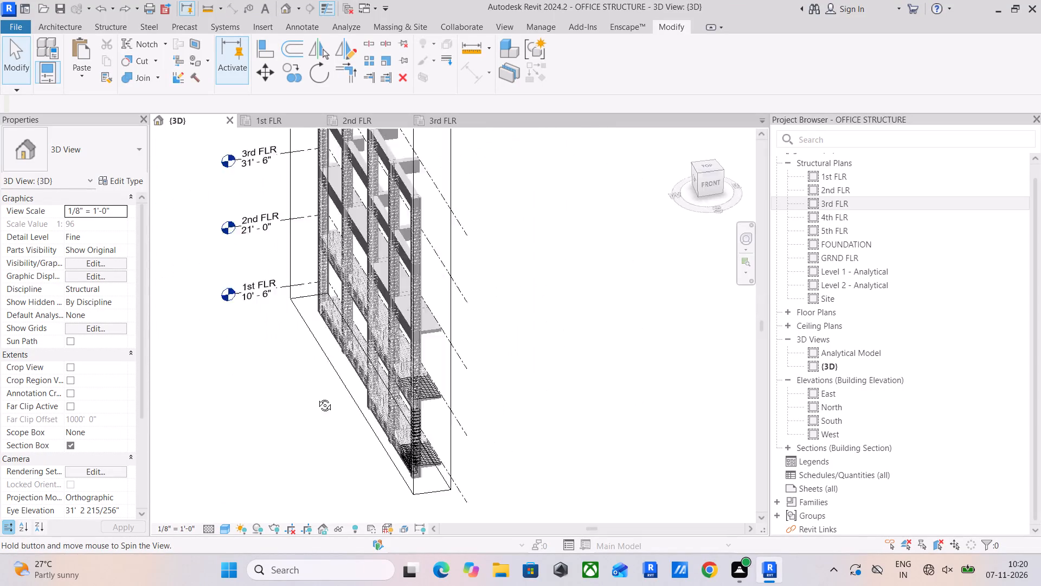
pyautogui.keyDown('shift'); pyautogui.moveTo(317, 397); pyautogui.dragTo(311, 397, button='middle'); pyautogui.keyUp('shift')
pyautogui.scroll(-3, 444, 309)
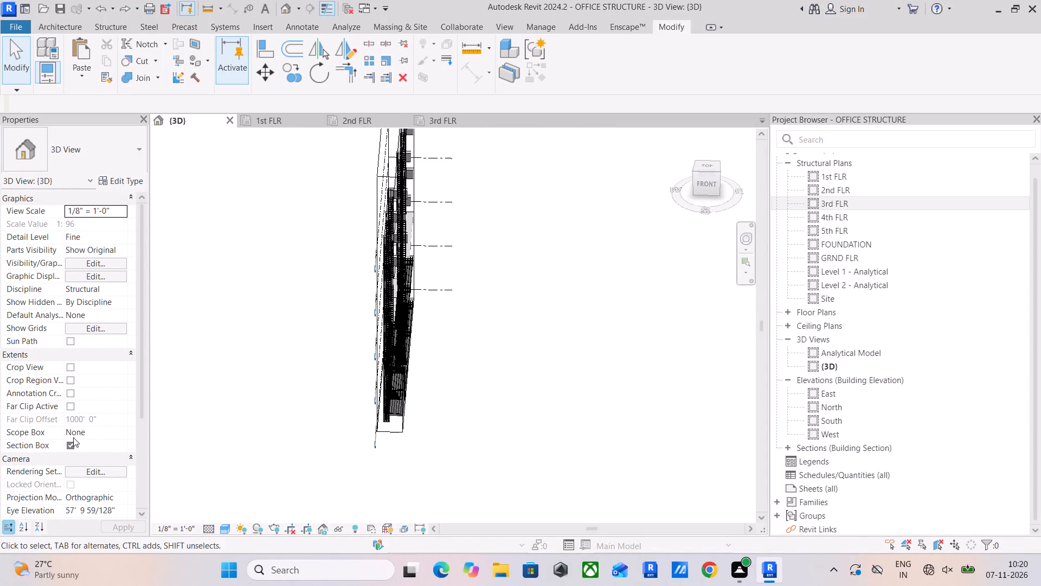
pyautogui.click(72, 444)
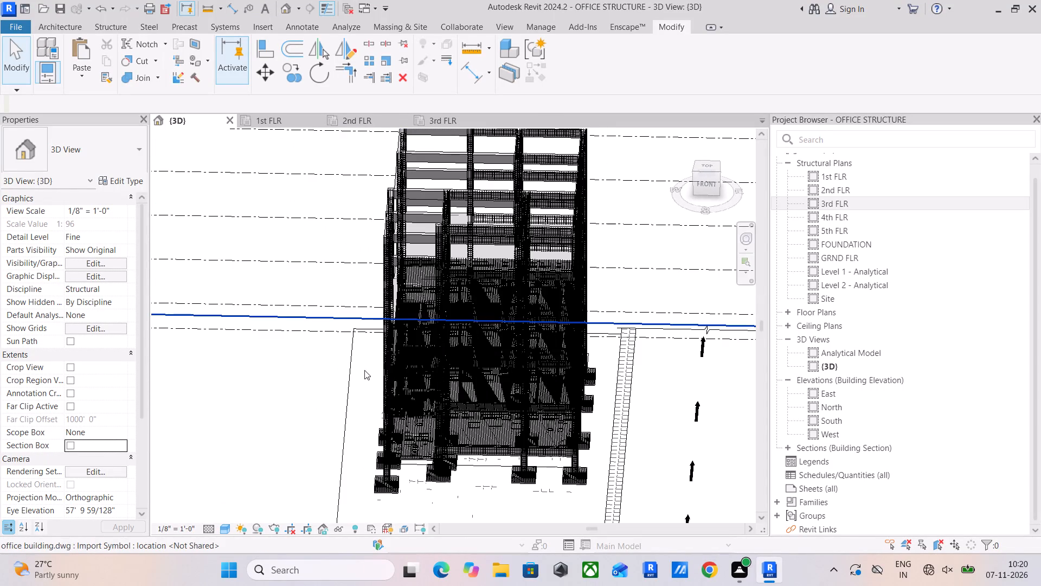
pyautogui.keyDown('shift'); pyautogui.moveTo(364, 370); pyautogui.dragTo(593, 327, button='middle'); pyautogui.keyUp('shift')
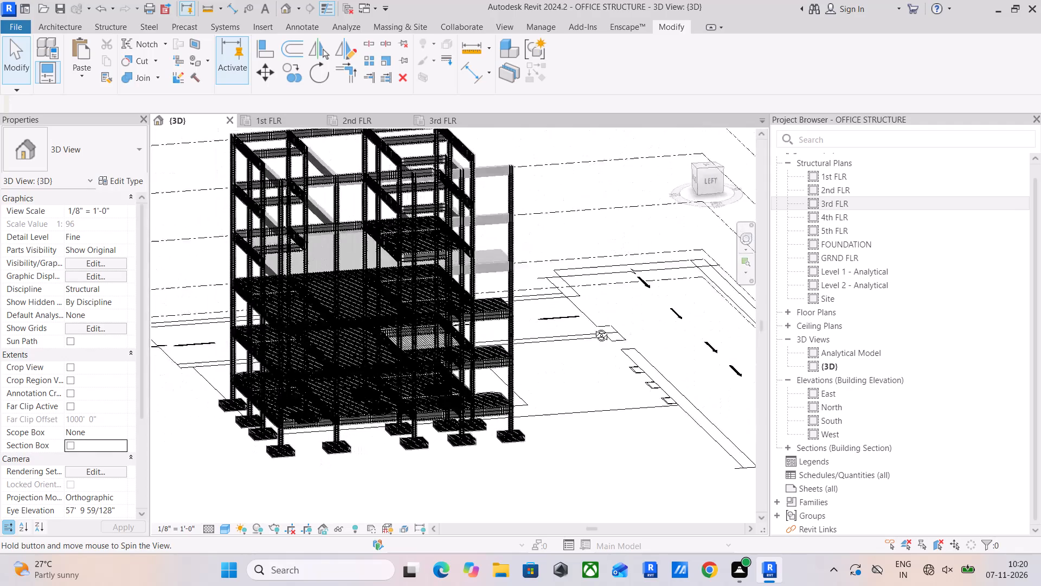
# Examine the rebar placed on the 3rd FLR and the floors above, in the 3D view and the 3rd FLR plan.
pyautogui.keyDown('shift'); pyautogui.moveTo(593, 327); pyautogui.dragTo(426, 299, button='middle'); pyautogui.keyUp('shift')
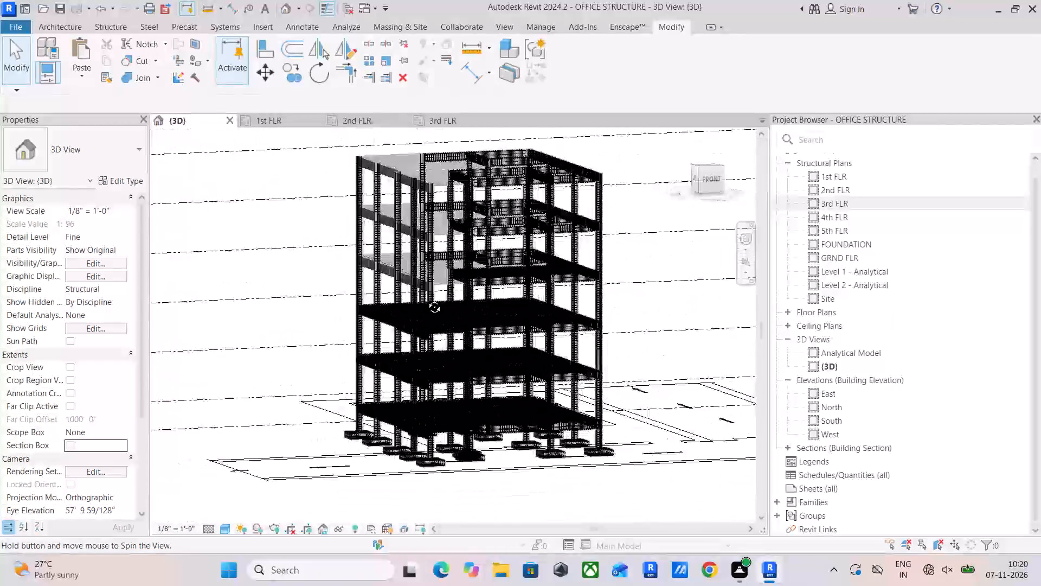
pyautogui.keyDown('shift'); pyautogui.moveTo(426, 299); pyautogui.dragTo(505, 318, button='middle'); pyautogui.keyUp('shift')
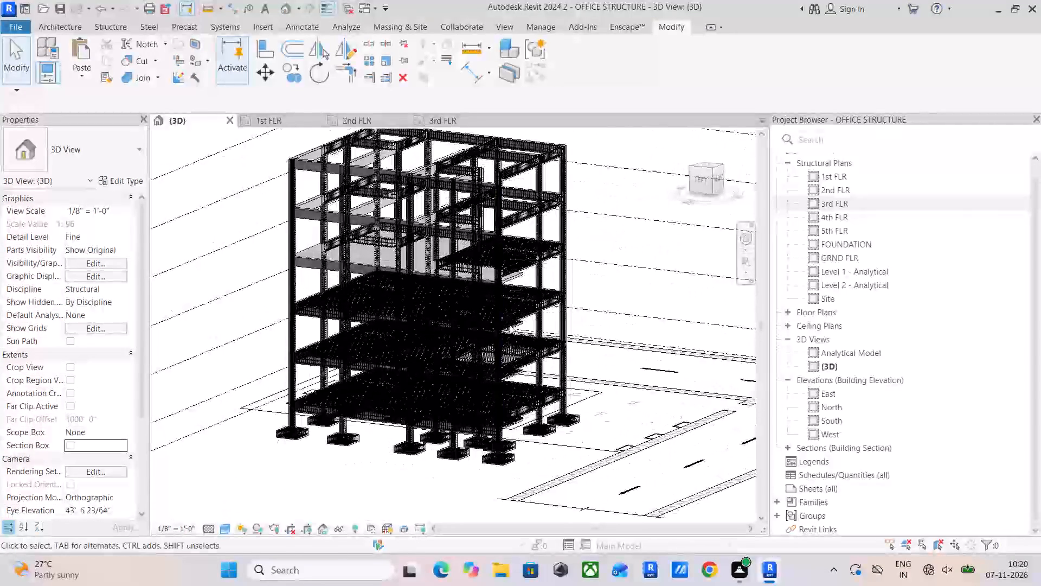
pyautogui.scroll(6, 510, 325)
pyautogui.scroll(5, 407, 314)
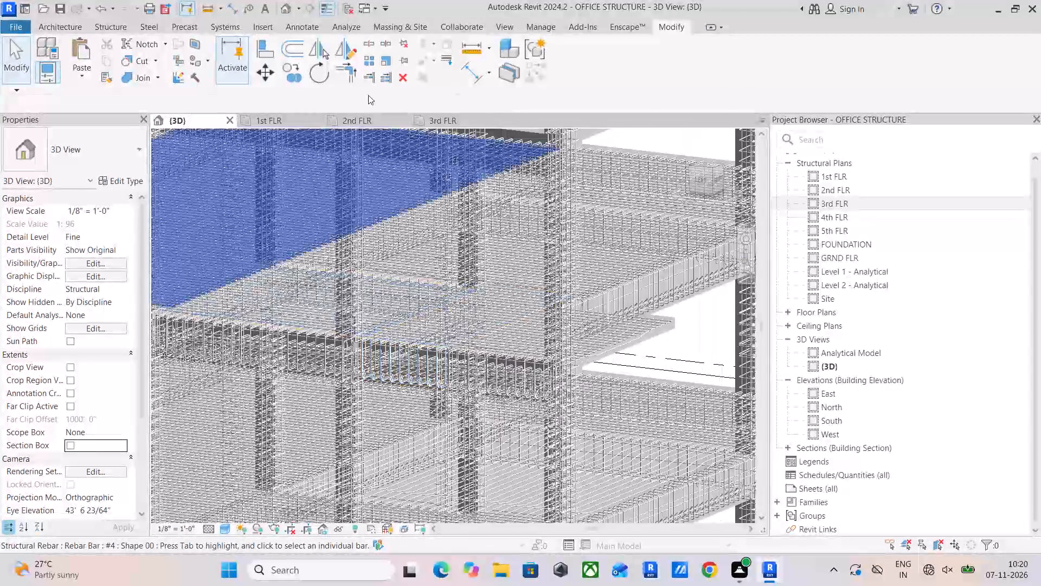
pyautogui.click(431, 118)
pyautogui.scroll(-2, 457, 230)
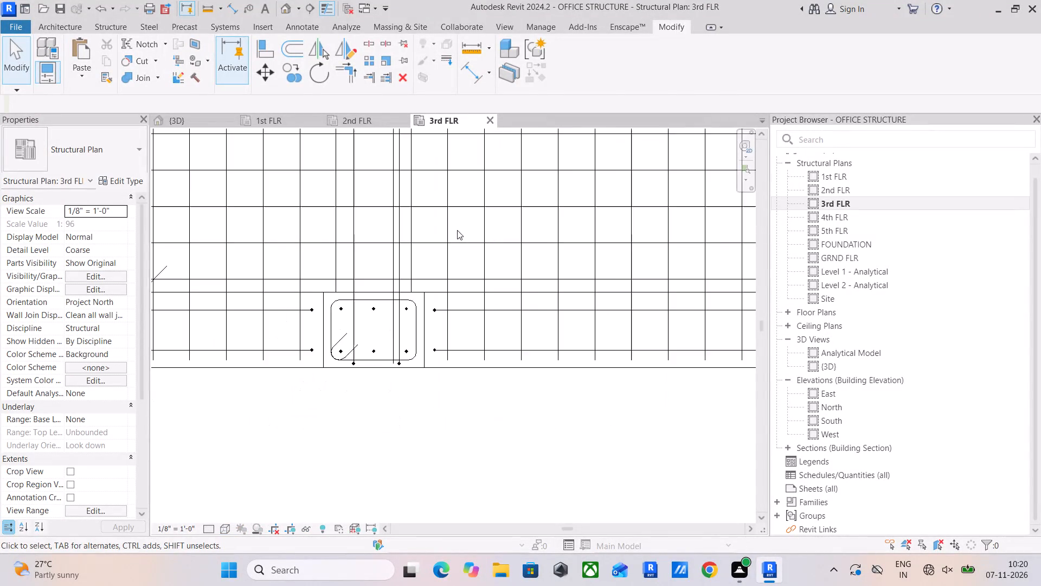
pyautogui.scroll(-14, 457, 230)
pyautogui.moveTo(479, 268); pyautogui.dragTo(463, 367, button='middle')
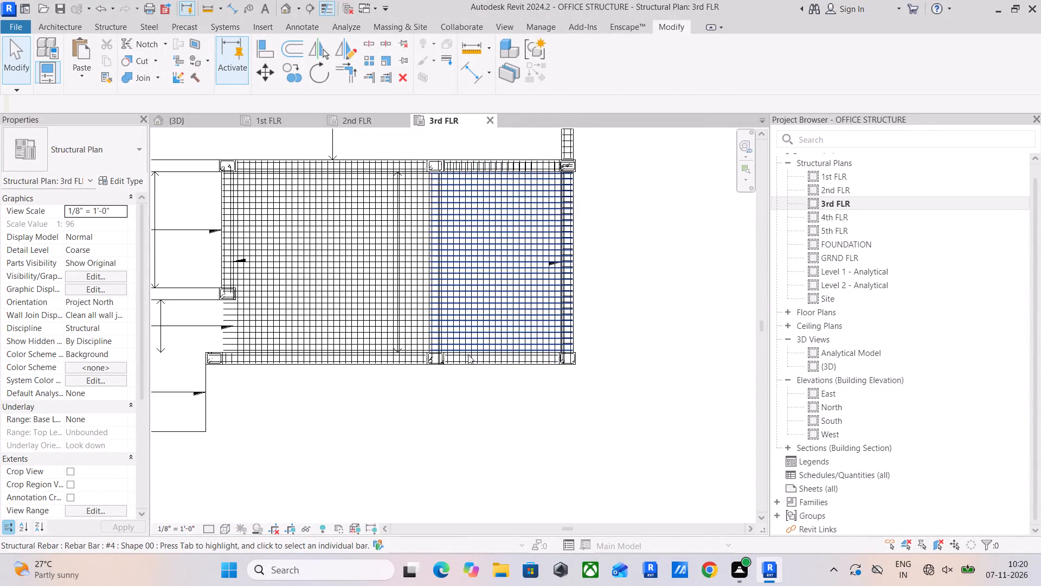
pyautogui.scroll(-5, 468, 360)
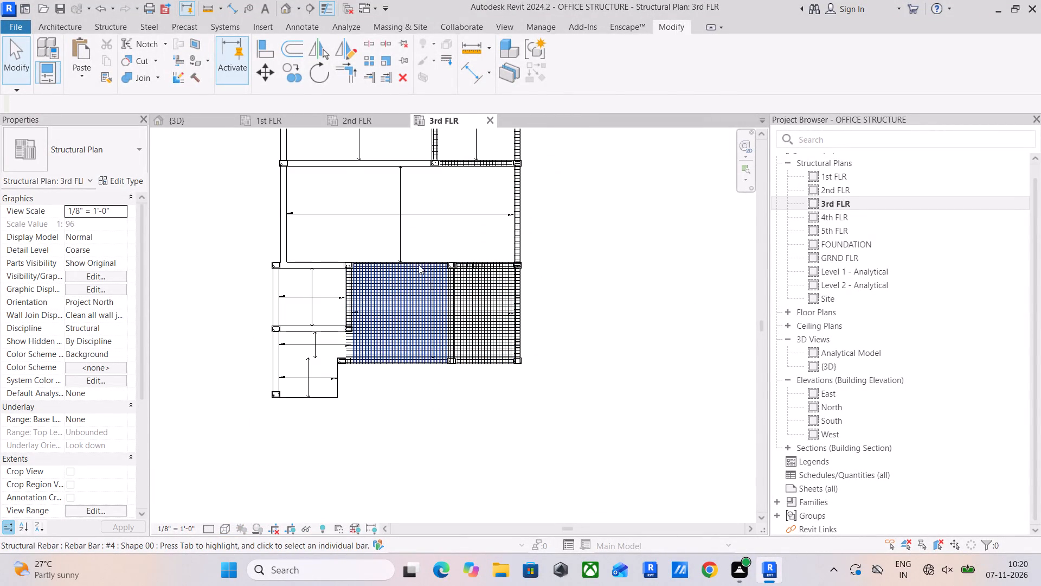
pyautogui.click(202, 120)
pyautogui.scroll(-5, 472, 256)
pyautogui.keyDown('shift'); pyautogui.moveTo(522, 264); pyautogui.dragTo(522, 265, button='middle'); pyautogui.keyUp('shift')
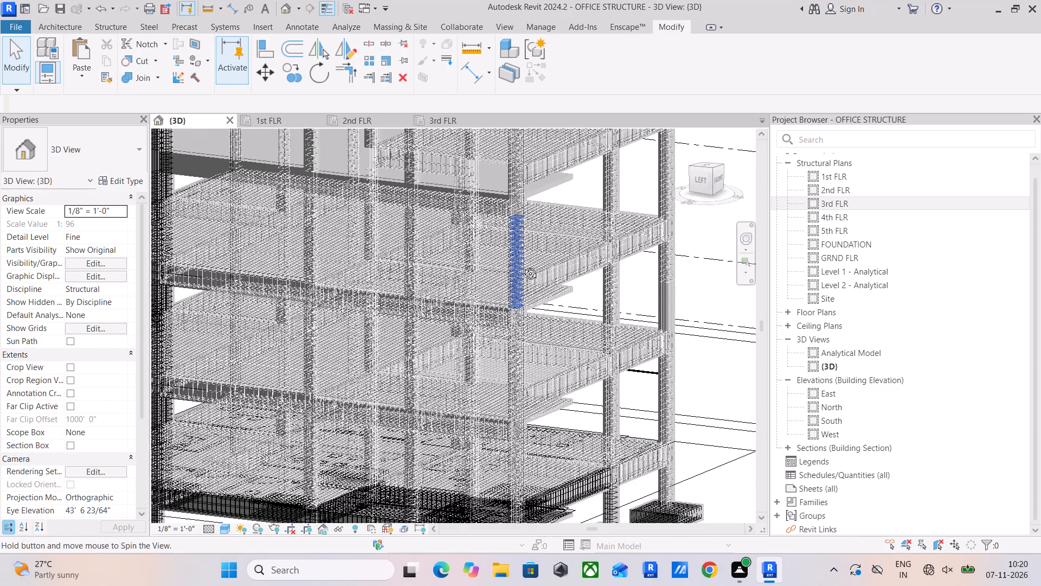
pyautogui.keyDown('shift'); pyautogui.moveTo(522, 265); pyautogui.dragTo(453, 331, button='middle'); pyautogui.keyUp('shift')
pyautogui.moveTo(556, 288); pyautogui.dragTo(554, 295, button='middle')
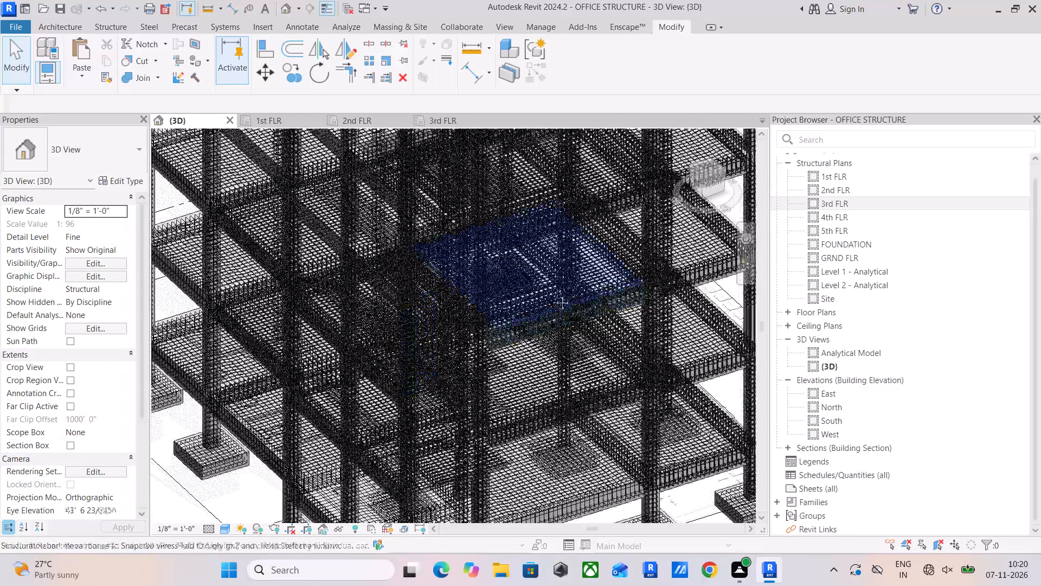
pyautogui.moveTo(554, 295); pyautogui.dragTo(561, 398, button='middle')
pyautogui.scroll(-4, 422, 233)
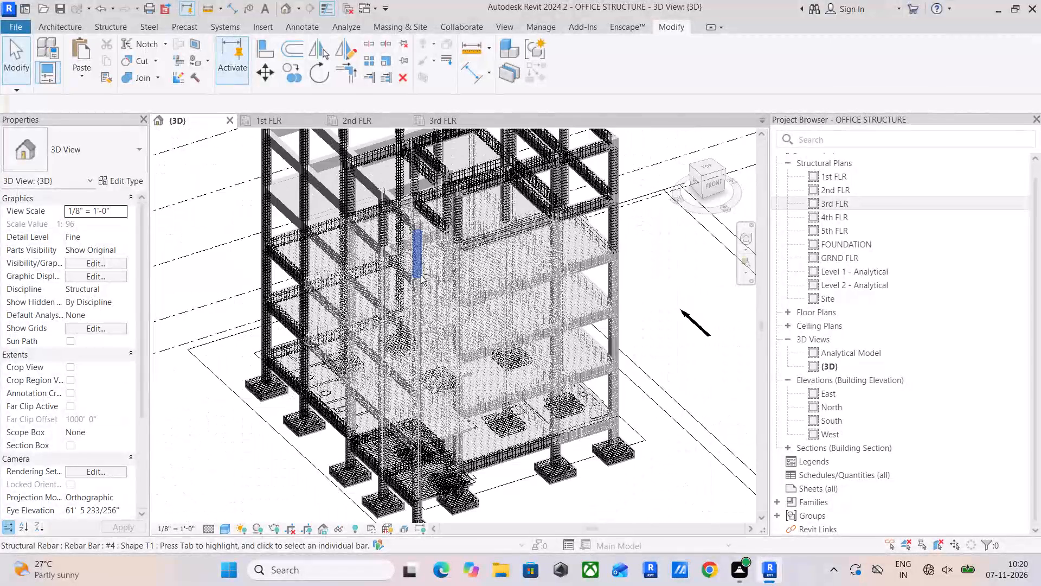
pyautogui.keyDown('shift'); pyautogui.moveTo(421, 276); pyautogui.dragTo(545, 218, button='middle'); pyautogui.keyUp('shift')
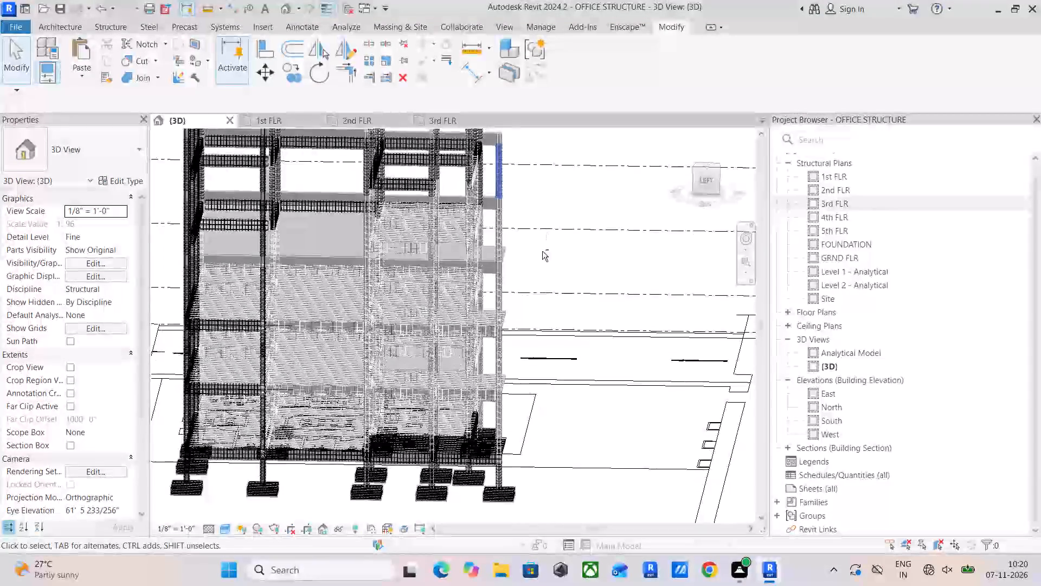
pyautogui.keyDown('shift'); pyautogui.moveTo(454, 430); pyautogui.dragTo(542, 417, button='middle'); pyautogui.keyUp('shift')
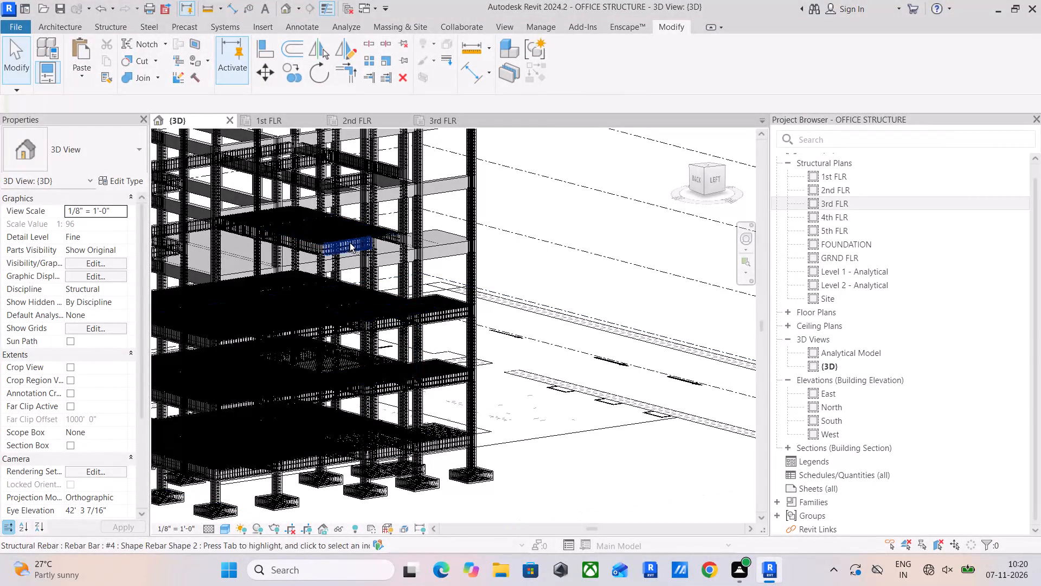
pyautogui.keyDown('shift'); pyautogui.moveTo(350, 243); pyautogui.dragTo(380, 233, button='middle'); pyautogui.keyUp('shift')
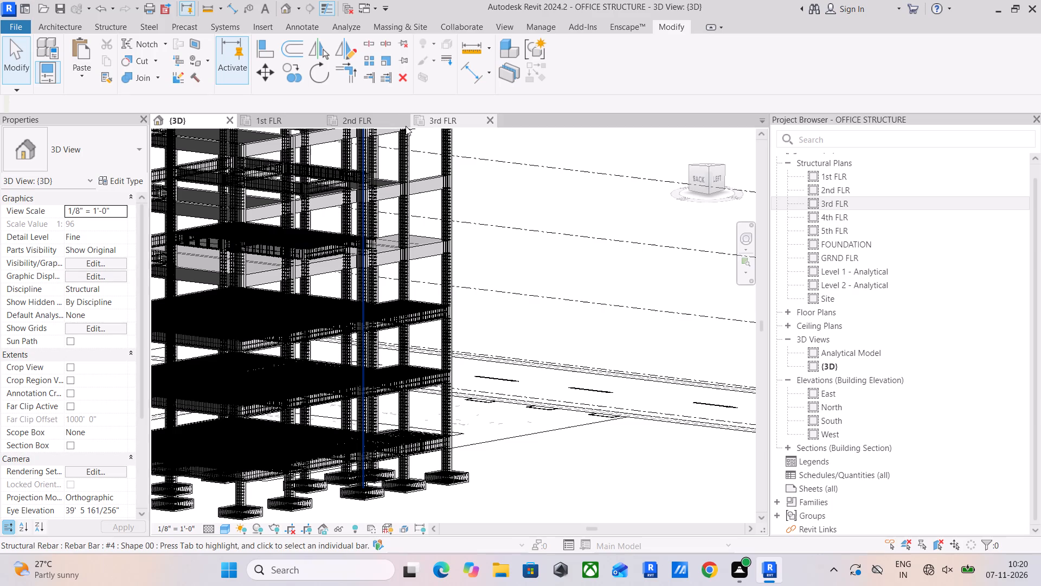
# In the left-facing 3D view, select the 3rd, 4th and 5th FLR beams, filter to Structural Rebar only, and delete that rebar.
pyautogui.click(717, 181)
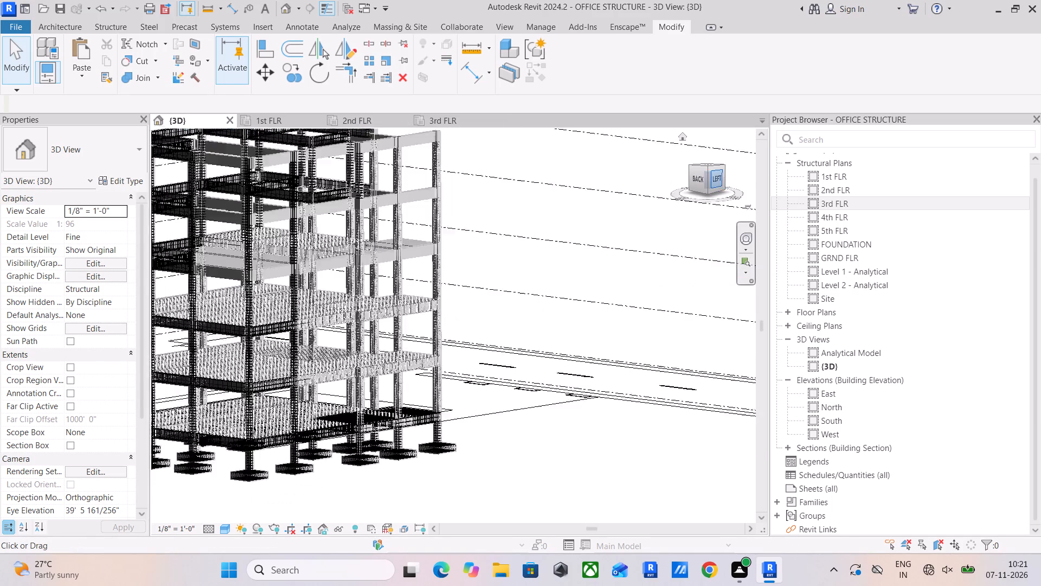
pyautogui.scroll(4, 305, 227)
pyautogui.scroll(5, 346, 281)
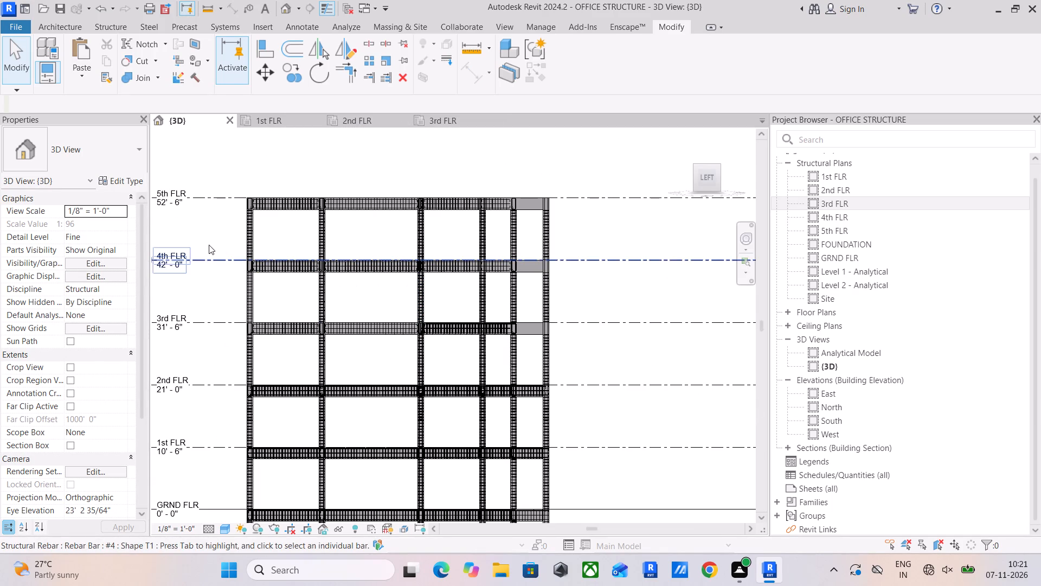
pyautogui.moveTo(209, 245); pyautogui.dragTo(621, 307)
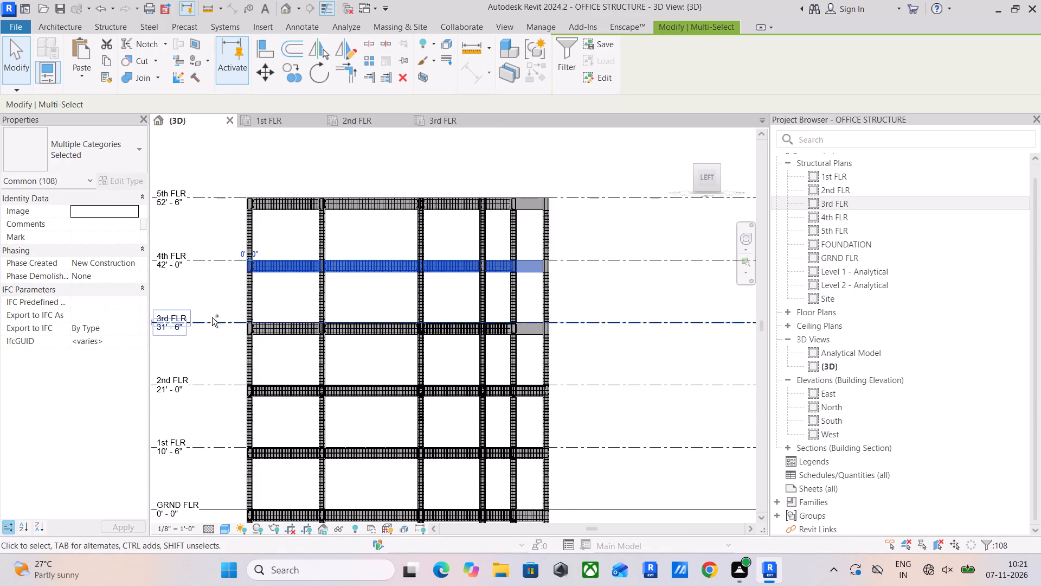
pyautogui.keyDown('ctrl'); pyautogui.moveTo(215, 303); pyautogui.dragTo(640, 354); pyautogui.keyUp('ctrl')
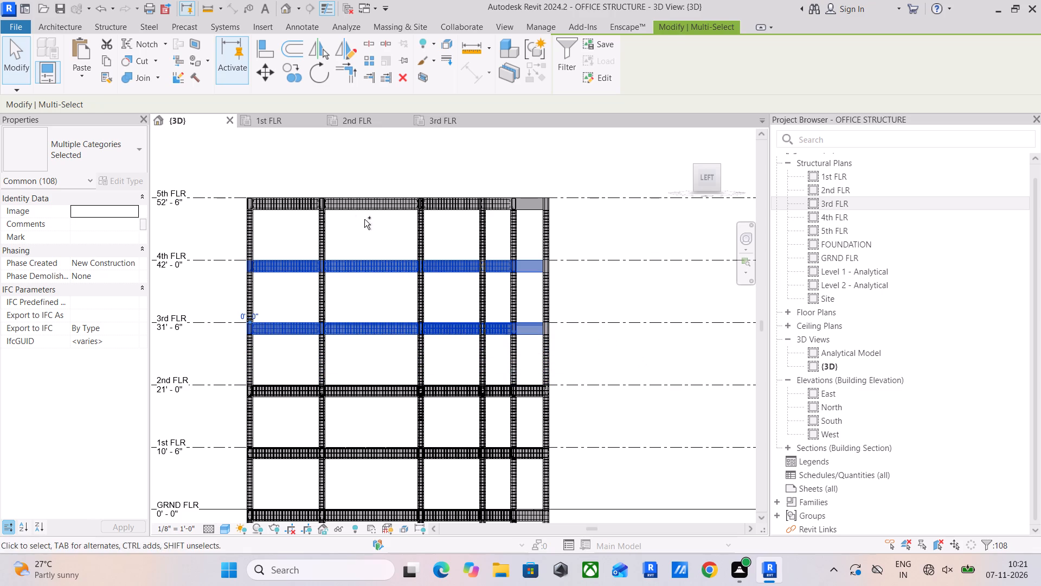
pyautogui.keyDown('ctrl'); pyautogui.moveTo(220, 178); pyautogui.dragTo(627, 235); pyautogui.keyUp('ctrl')
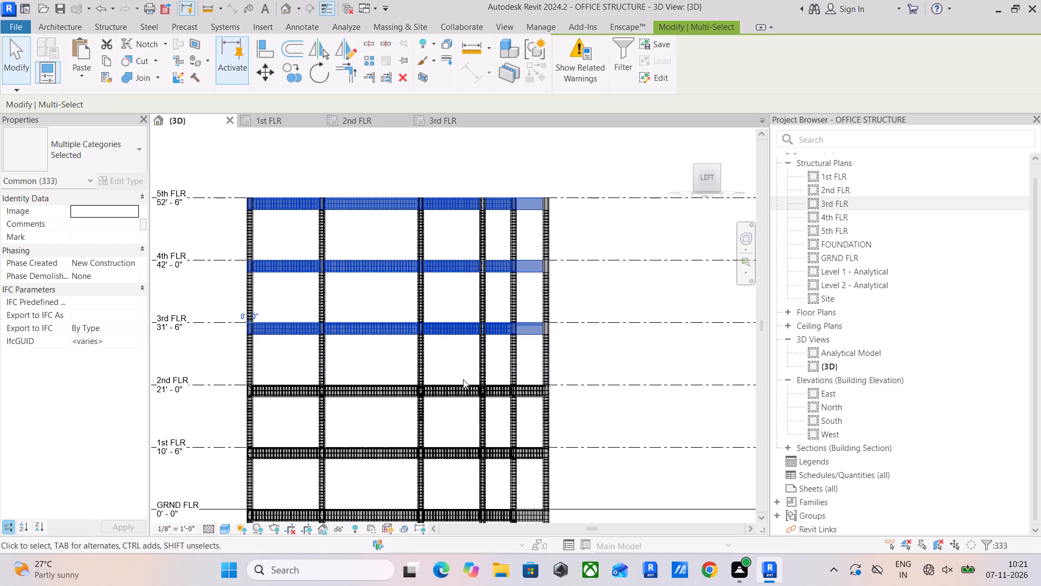
pyautogui.moveTo(454, 390); pyautogui.dragTo(481, 287, button='middle')
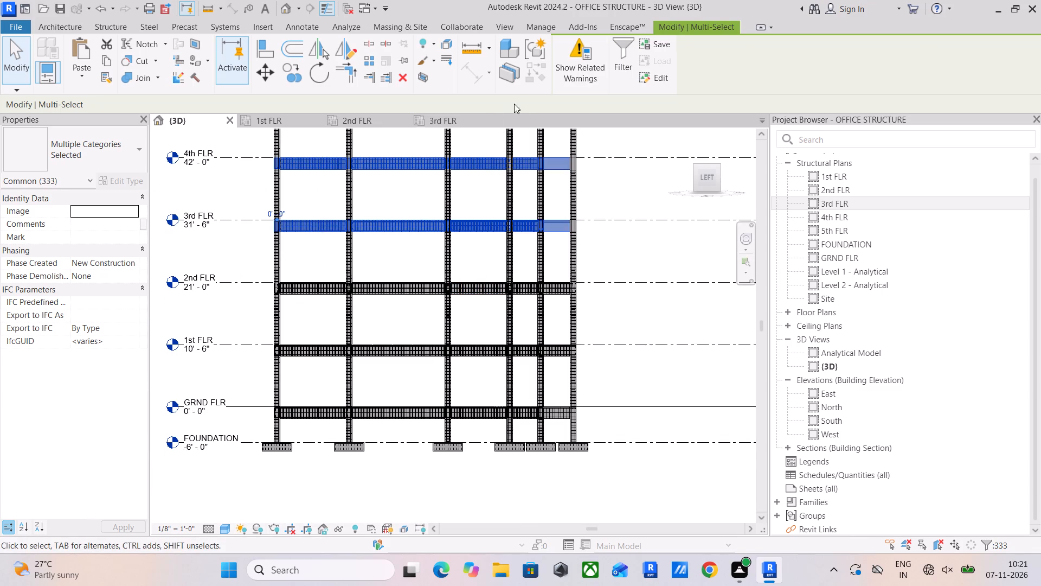
pyautogui.click(621, 62)
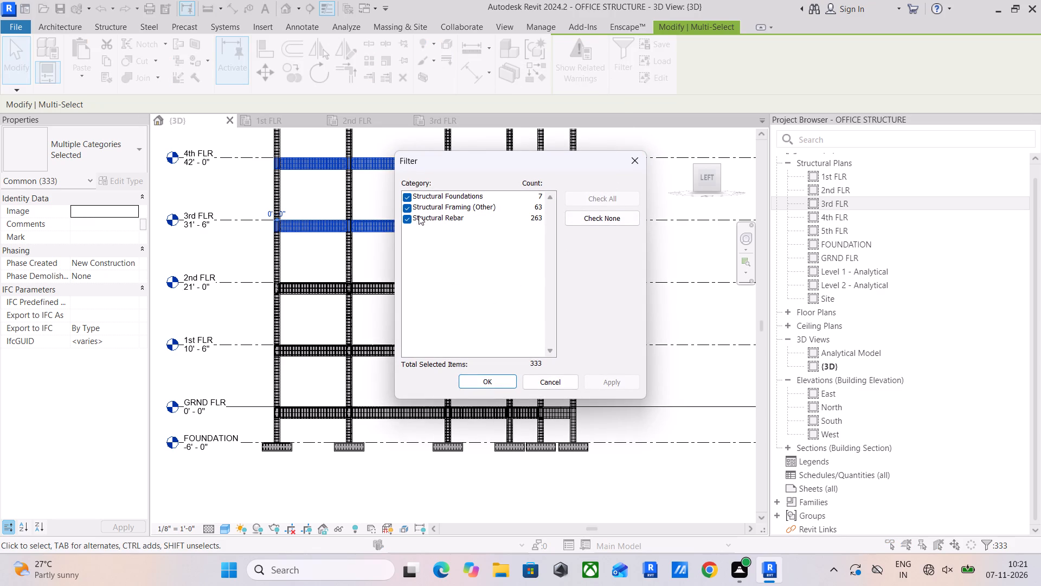
pyautogui.click(408, 207)
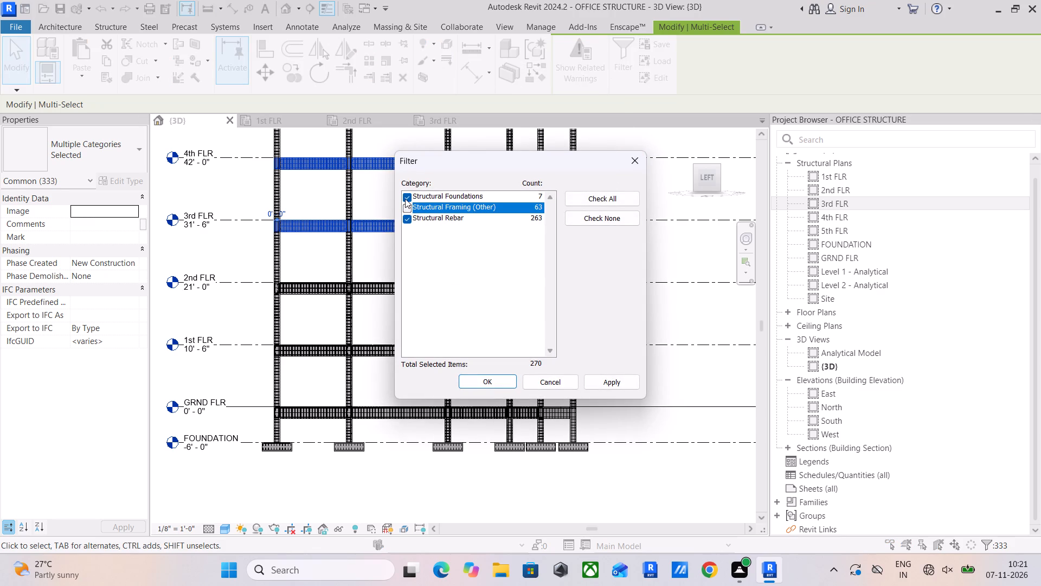
pyautogui.click(405, 199)
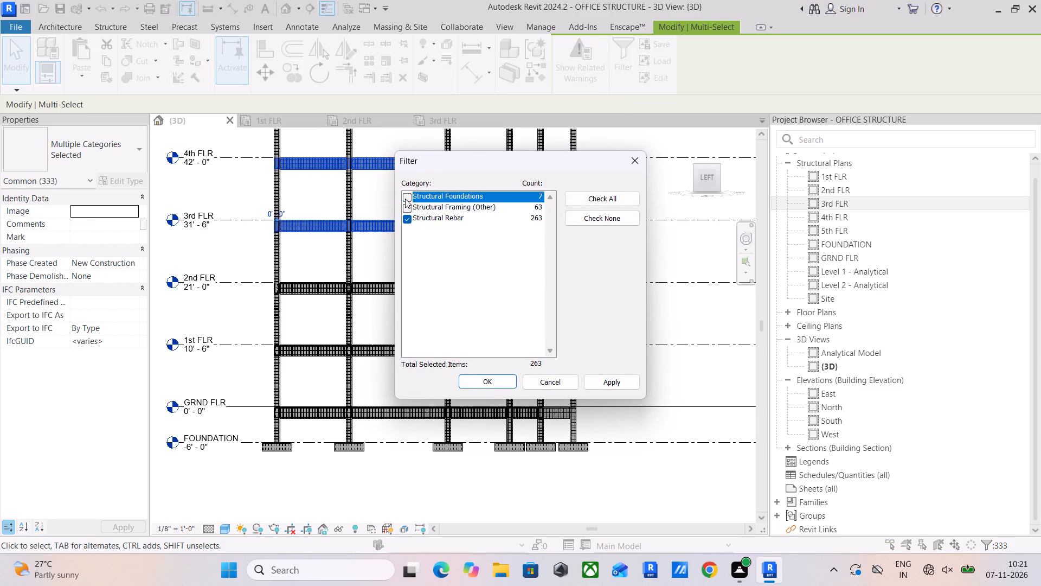
pyautogui.click(498, 384)
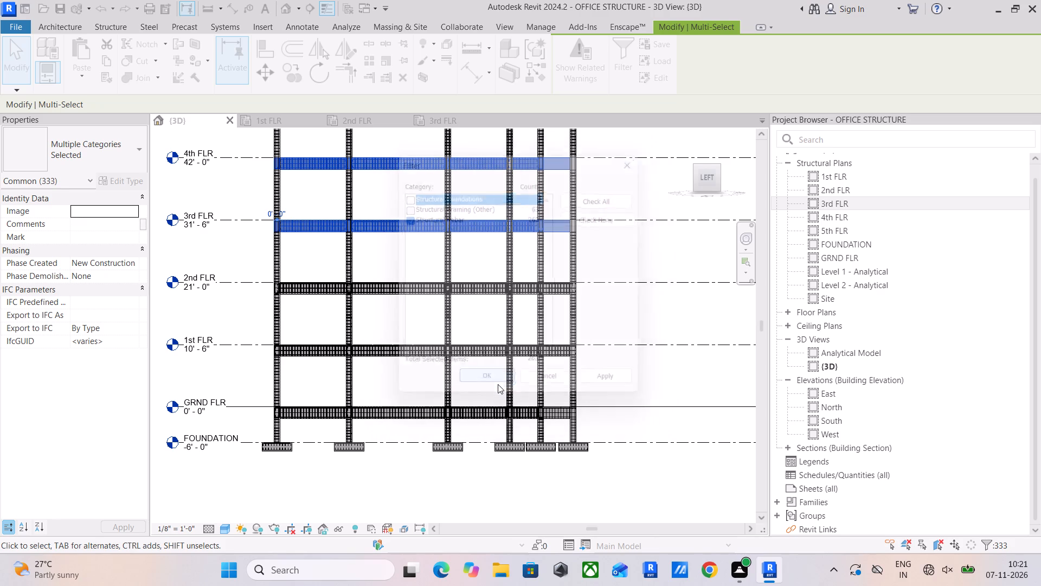
pyautogui.press('Delete')
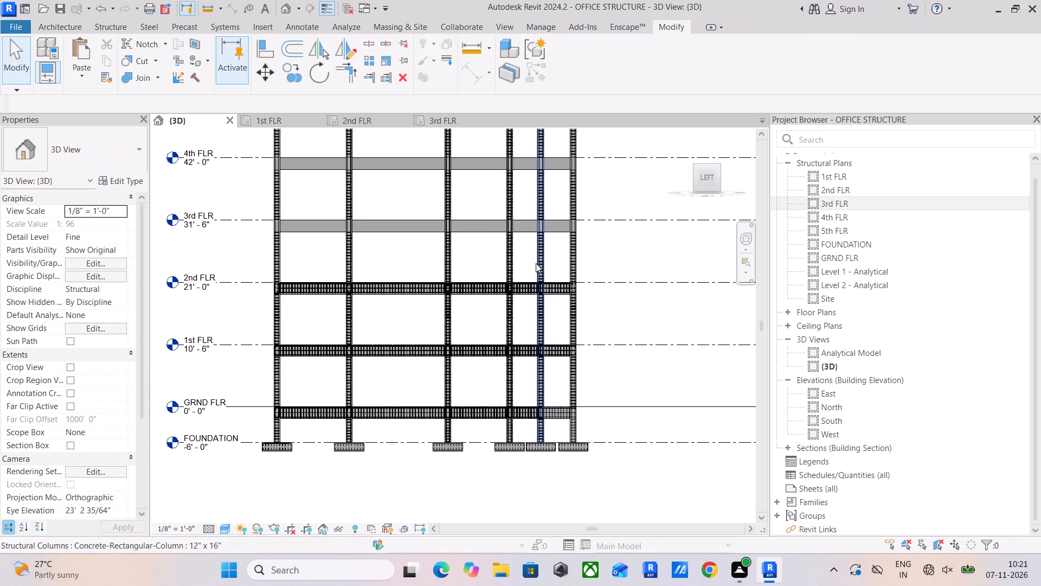
# Compare the column and edge beam reinforcement in the 1st FLR and 2nd FLR plans, including the column beside the Conference room.
pyautogui.keyDown('shift'); pyautogui.moveTo(603, 287); pyautogui.dragTo(436, 337, button='middle'); pyautogui.keyUp('shift')
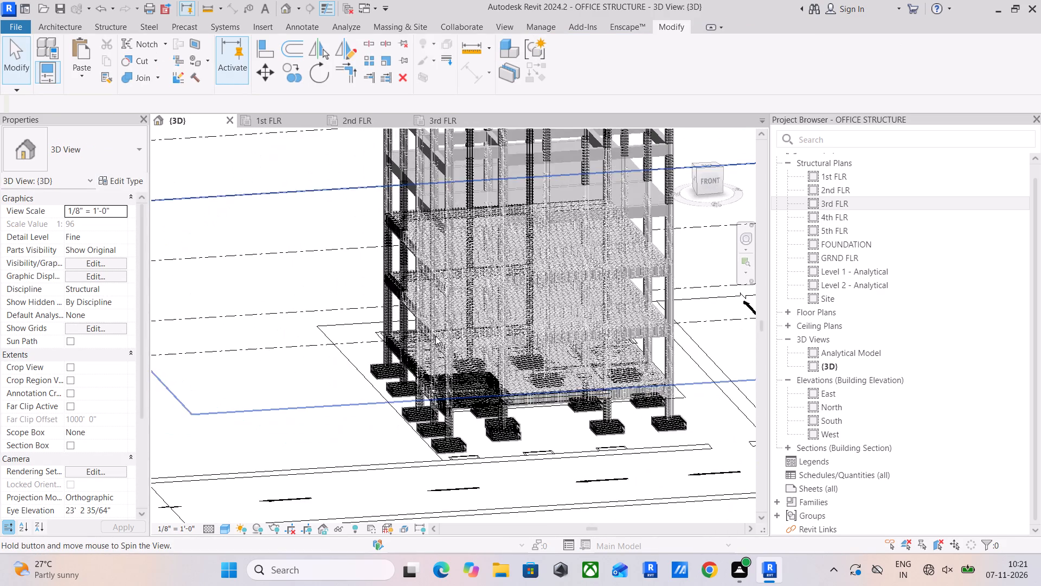
pyautogui.click(269, 118)
pyautogui.scroll(6, 253, 391)
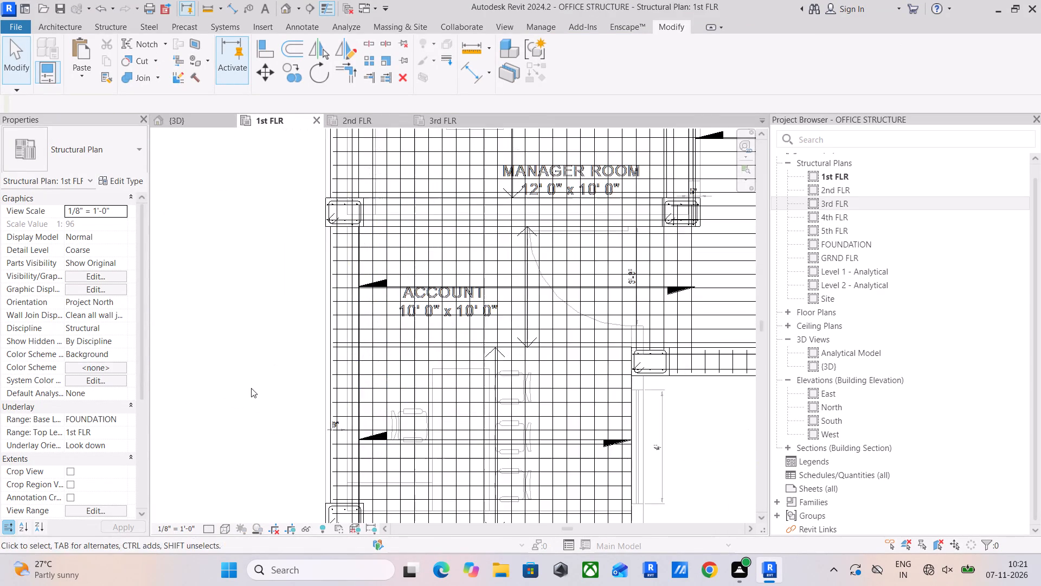
pyautogui.moveTo(330, 404); pyautogui.dragTo(342, 202, button='middle')
pyautogui.scroll(5, 392, 307)
pyautogui.scroll(5, 299, 308)
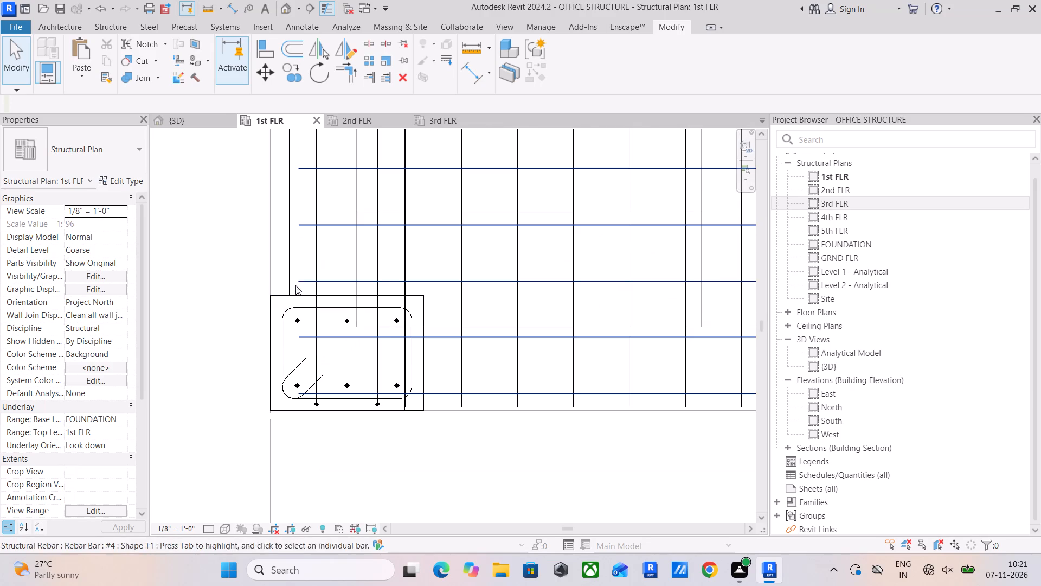
pyautogui.click(364, 123)
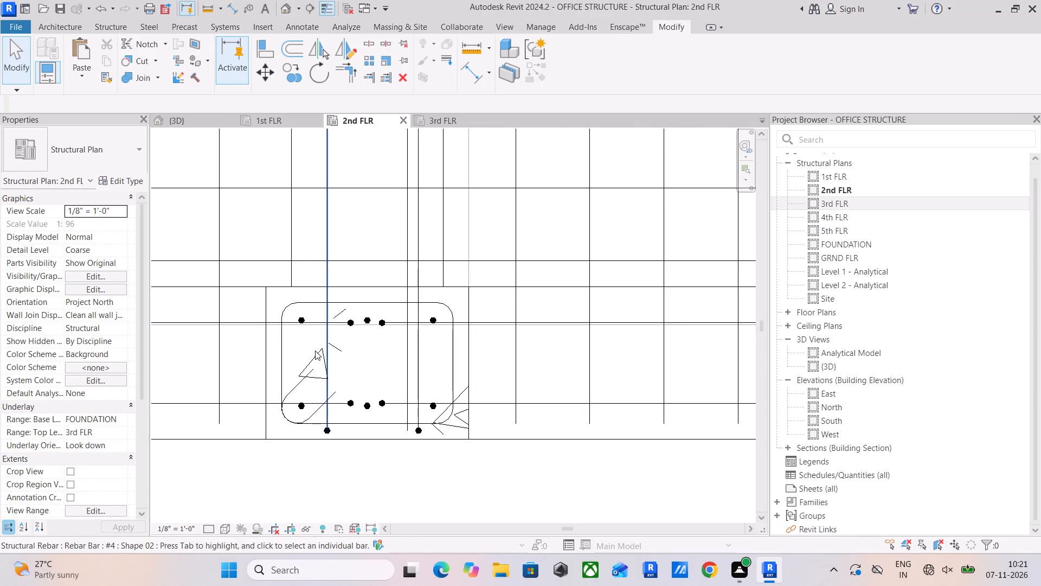
pyautogui.scroll(-11, 315, 351)
pyautogui.moveTo(315, 352); pyautogui.dragTo(378, 366, button='middle')
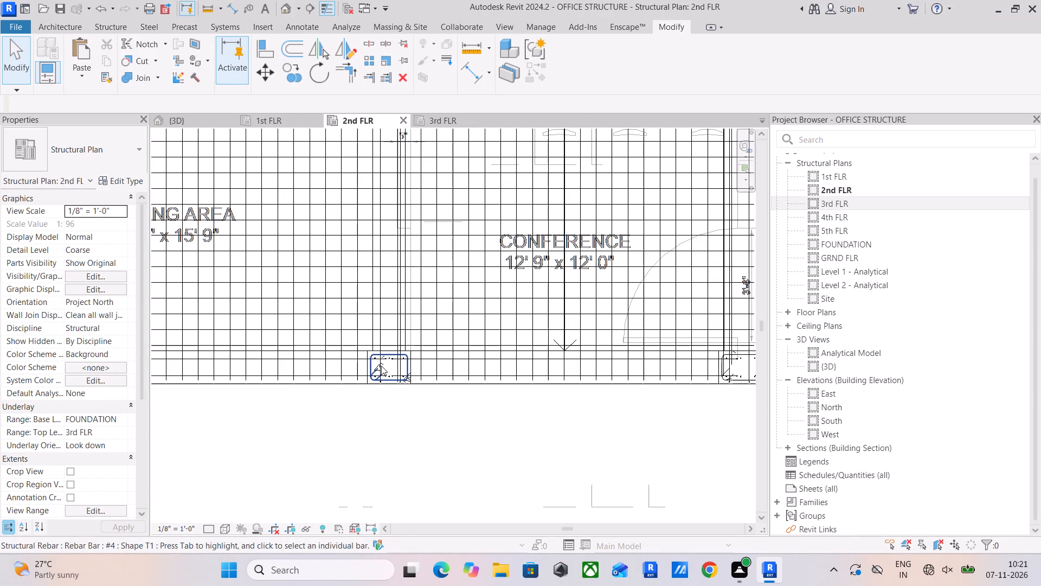
pyautogui.moveTo(483, 316); pyautogui.dragTo(544, 233, button='middle')
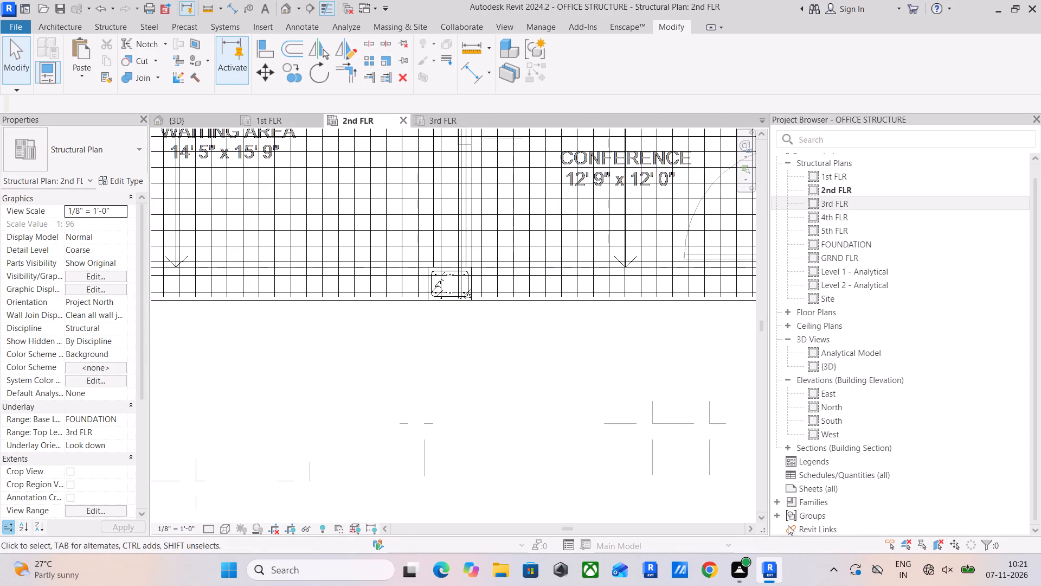
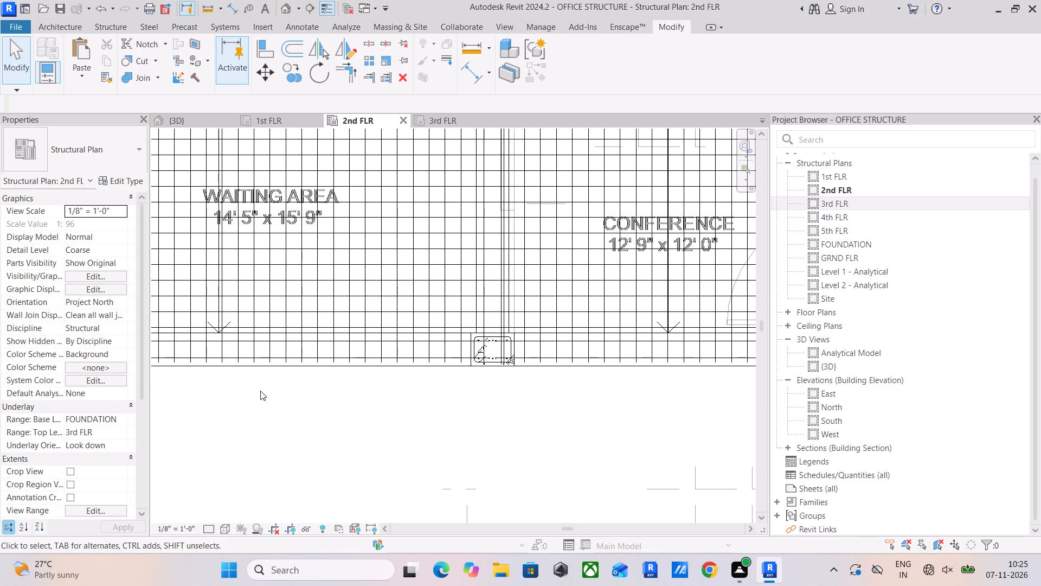
# Examine the slab and beam reinforcement around the CONFERENCE room on the 2nd FLR plan and at the south-west corner column on 1st FLR.
pyautogui.moveTo(500, 381); pyautogui.dragTo(511, 416, button='middle')
pyautogui.scroll(-5, 364, 381)
pyautogui.moveTo(364, 381); pyautogui.dragTo(419, 439, button='middle')
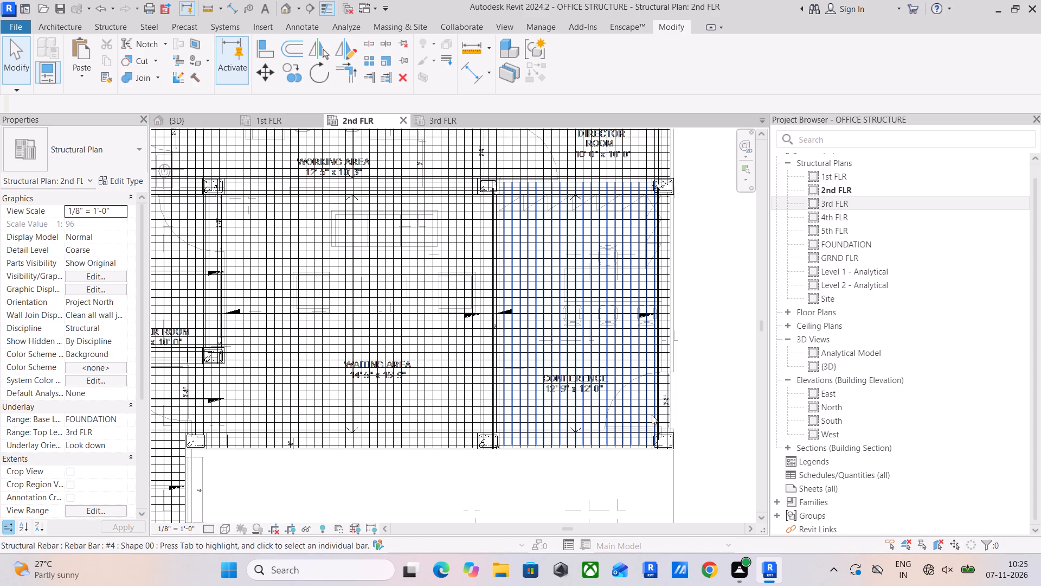
pyautogui.scroll(5, 674, 585)
pyautogui.scroll(6, 609, 456)
pyautogui.scroll(2, 446, 405)
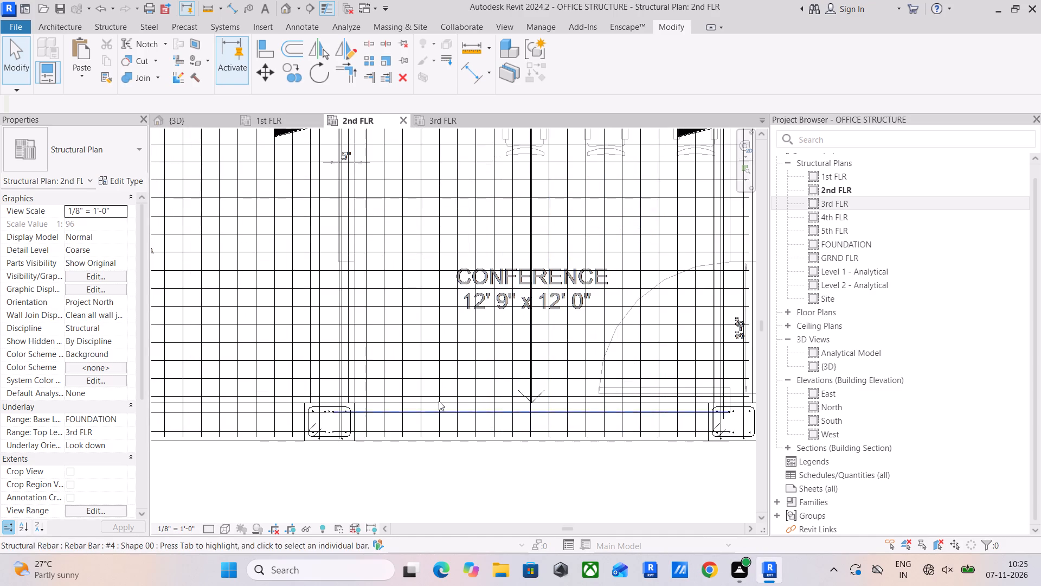
pyautogui.scroll(2, 439, 401)
pyautogui.scroll(-1, 353, 435)
pyautogui.scroll(5, 269, 422)
pyautogui.scroll(-4, 269, 422)
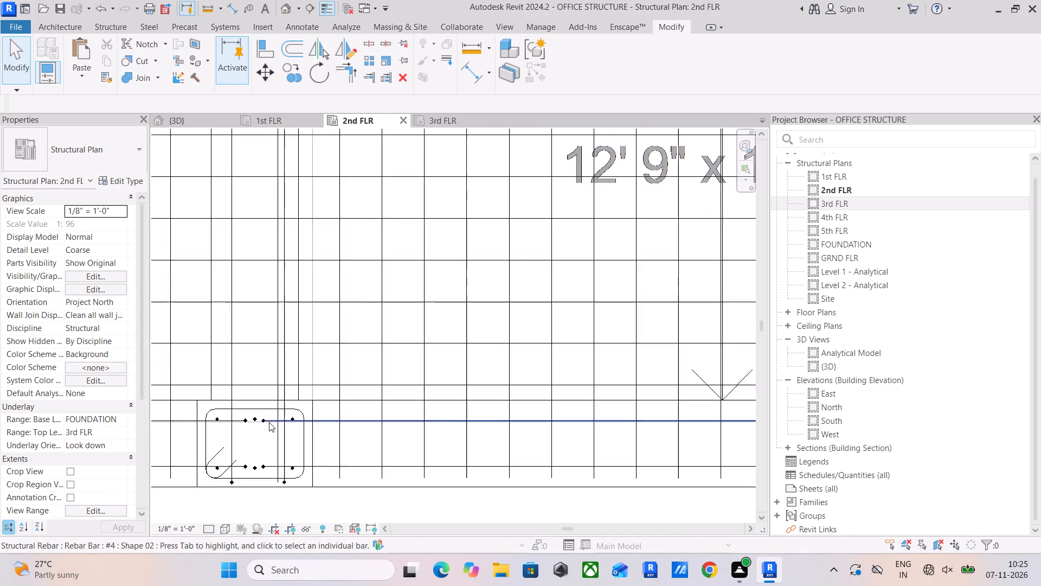
pyautogui.scroll(-12, 269, 422)
pyautogui.moveTo(299, 429); pyautogui.dragTo(586, 364, button='middle')
pyautogui.scroll(-2, 592, 362)
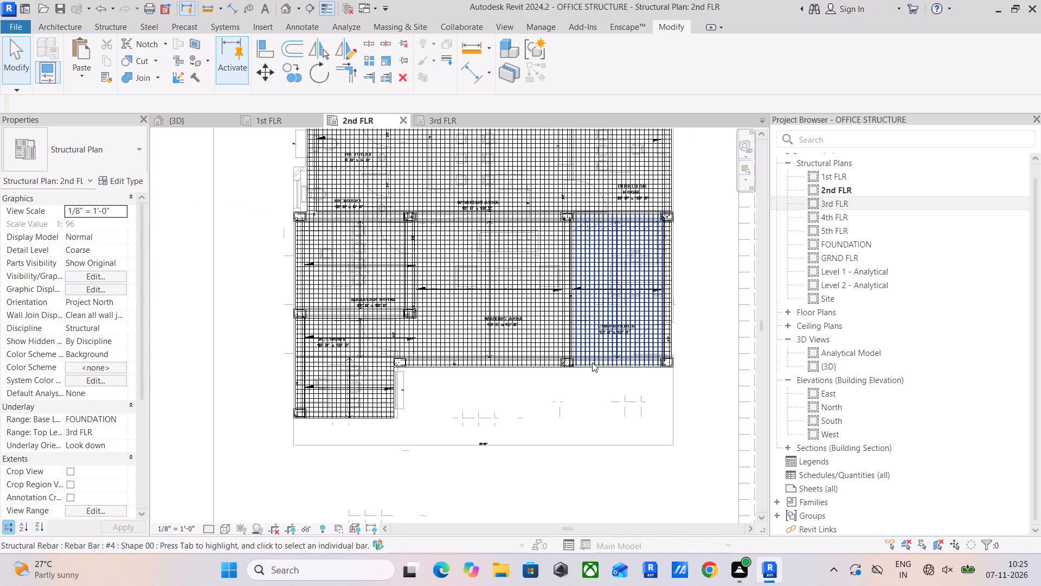
pyautogui.click(276, 117)
pyautogui.scroll(-3, 406, 377)
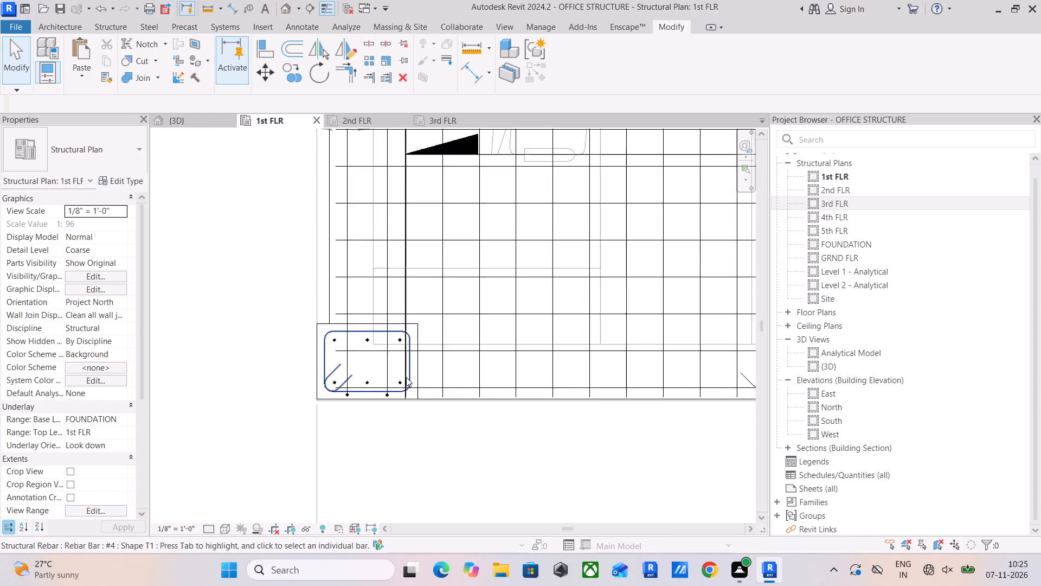
pyautogui.scroll(-4, 406, 377)
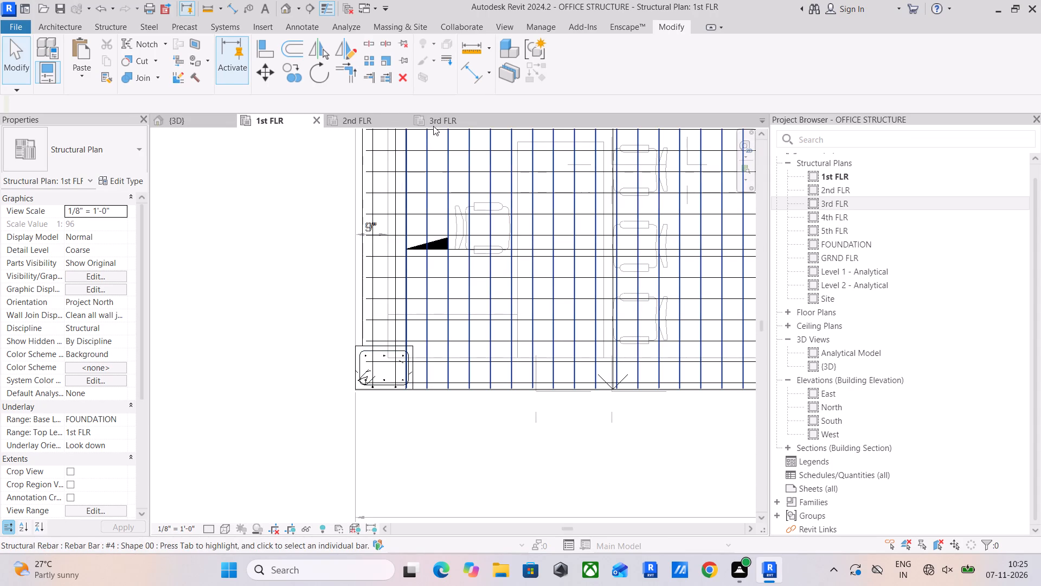
pyautogui.scroll(-2, 493, 321)
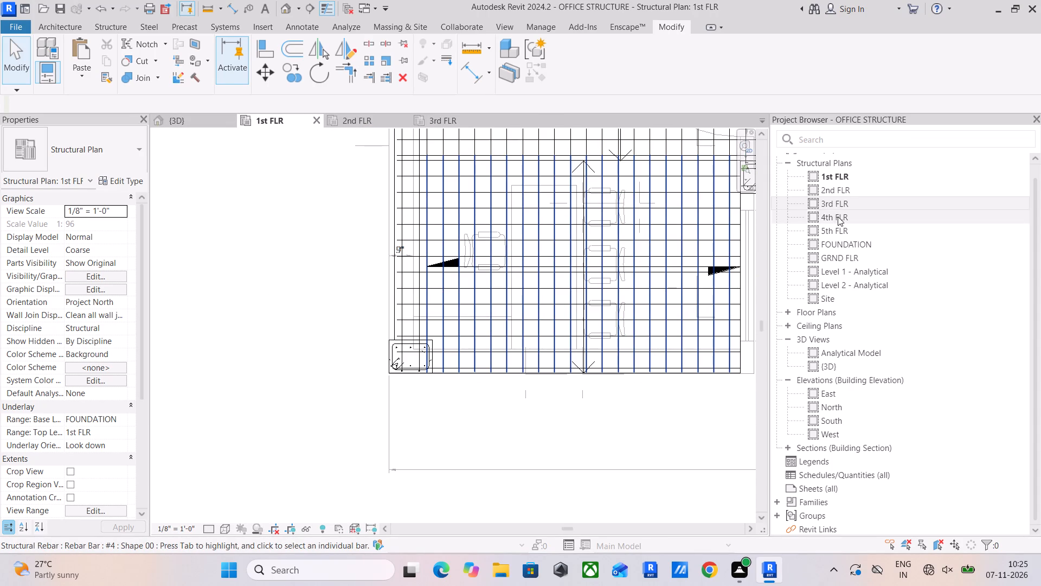
# Open the GRND FLR structural plan and save the project.
pyautogui.doubleClick(841, 254)
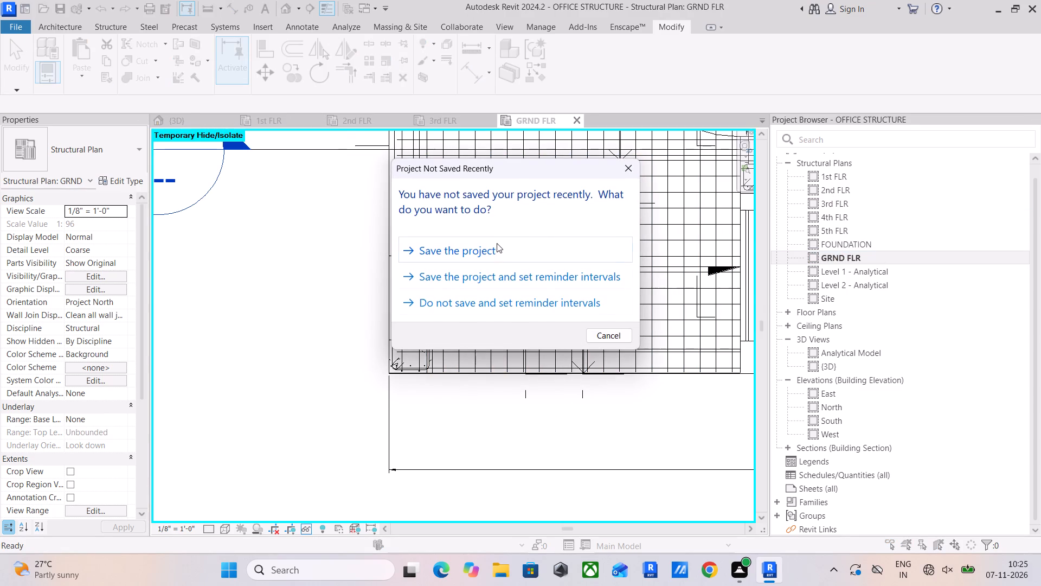
pyautogui.click(495, 244)
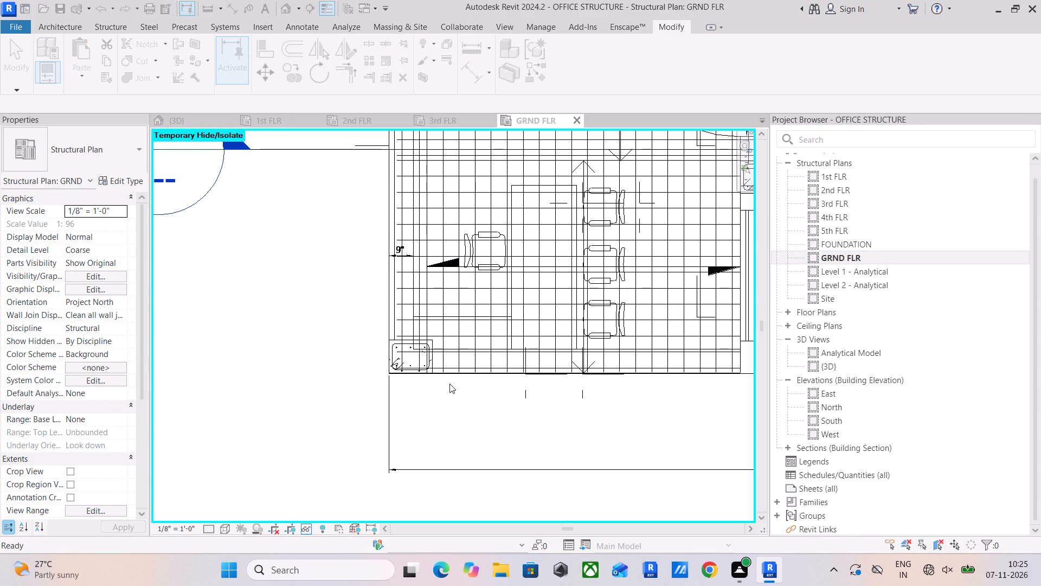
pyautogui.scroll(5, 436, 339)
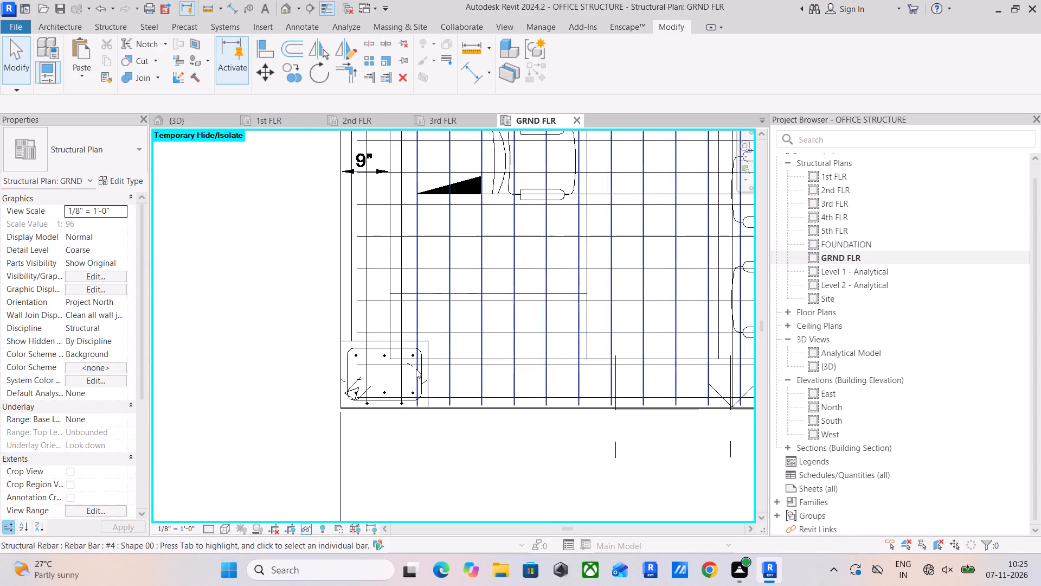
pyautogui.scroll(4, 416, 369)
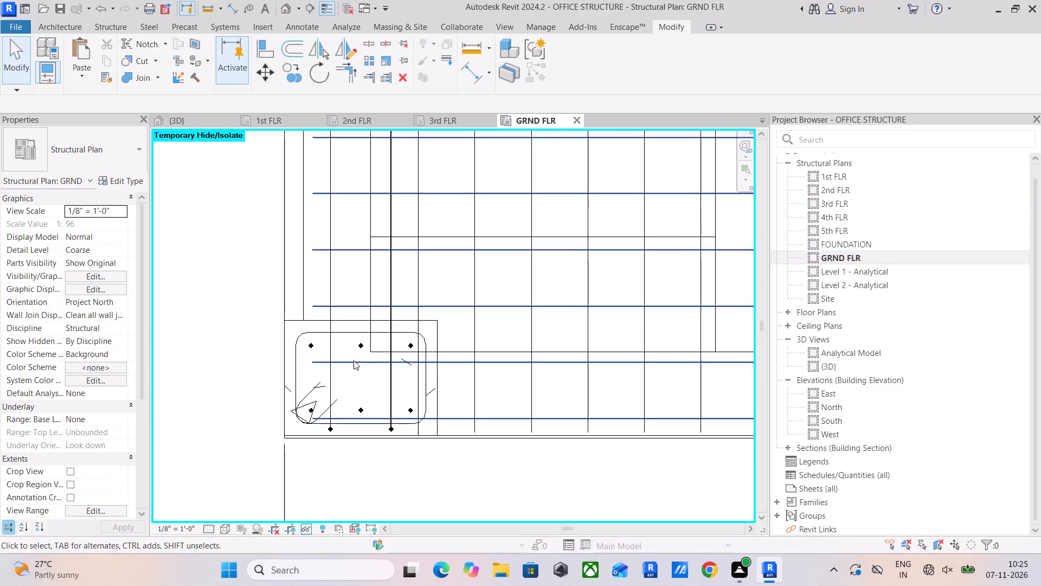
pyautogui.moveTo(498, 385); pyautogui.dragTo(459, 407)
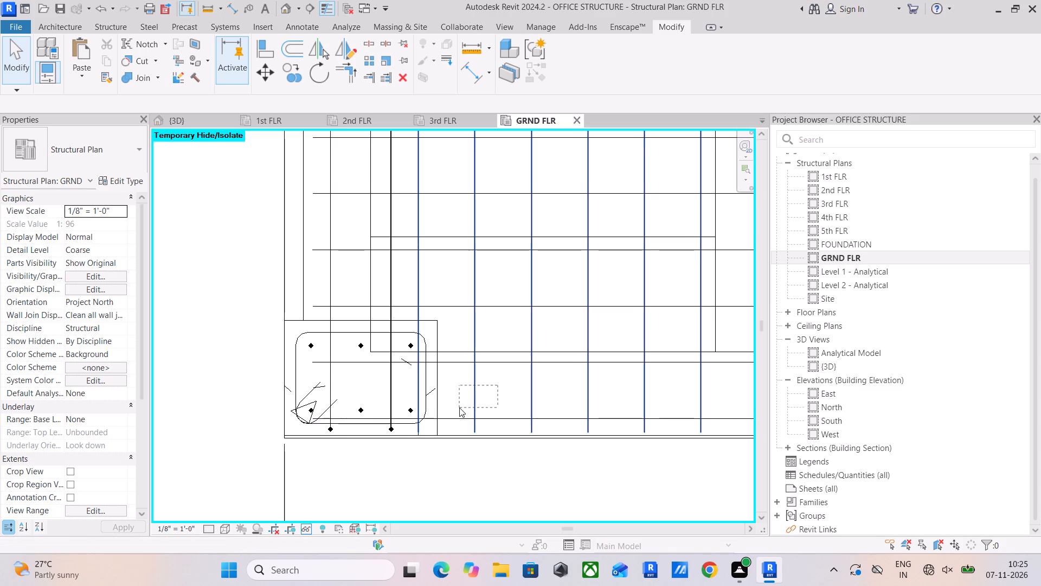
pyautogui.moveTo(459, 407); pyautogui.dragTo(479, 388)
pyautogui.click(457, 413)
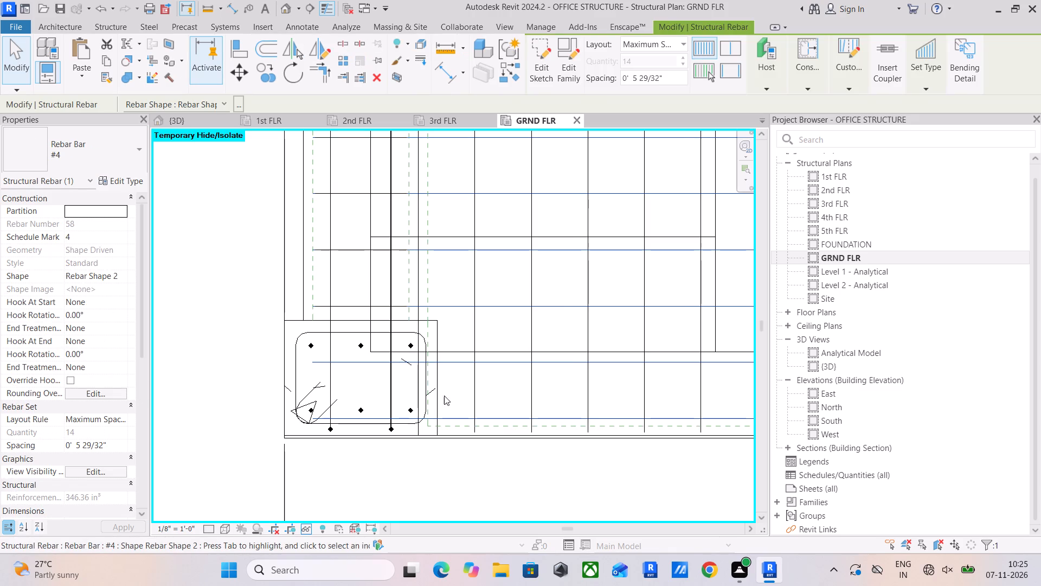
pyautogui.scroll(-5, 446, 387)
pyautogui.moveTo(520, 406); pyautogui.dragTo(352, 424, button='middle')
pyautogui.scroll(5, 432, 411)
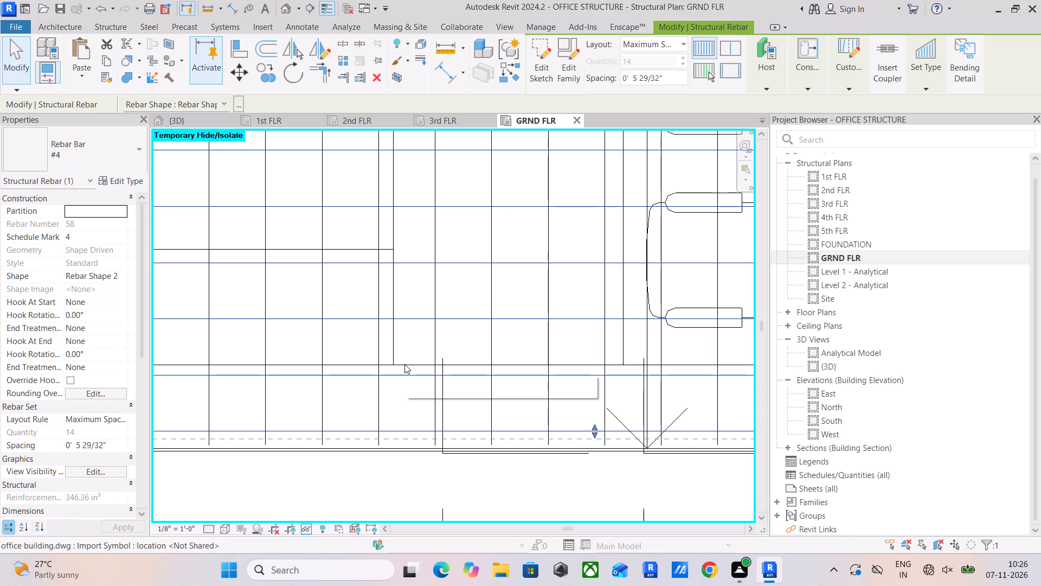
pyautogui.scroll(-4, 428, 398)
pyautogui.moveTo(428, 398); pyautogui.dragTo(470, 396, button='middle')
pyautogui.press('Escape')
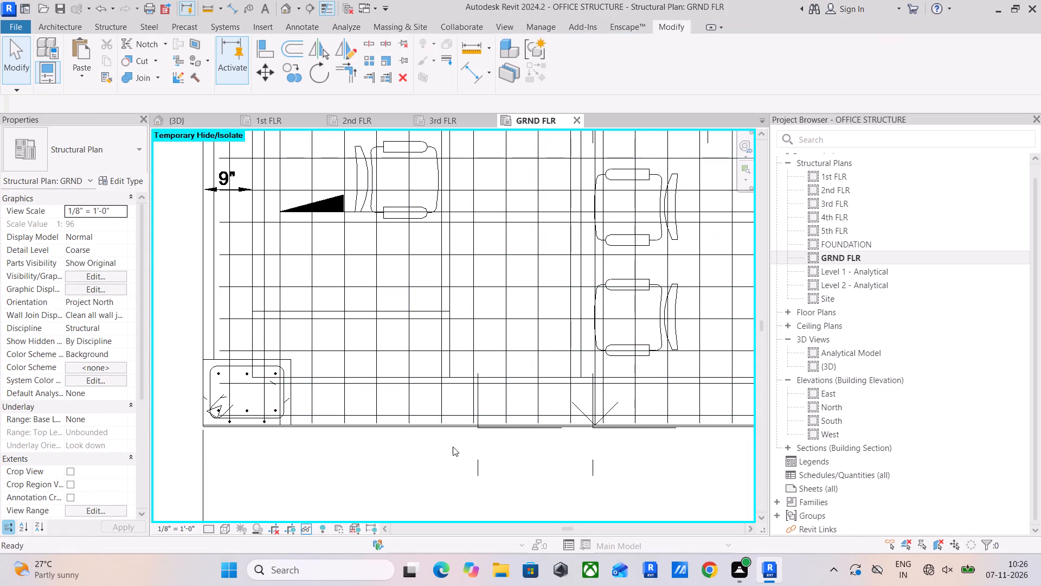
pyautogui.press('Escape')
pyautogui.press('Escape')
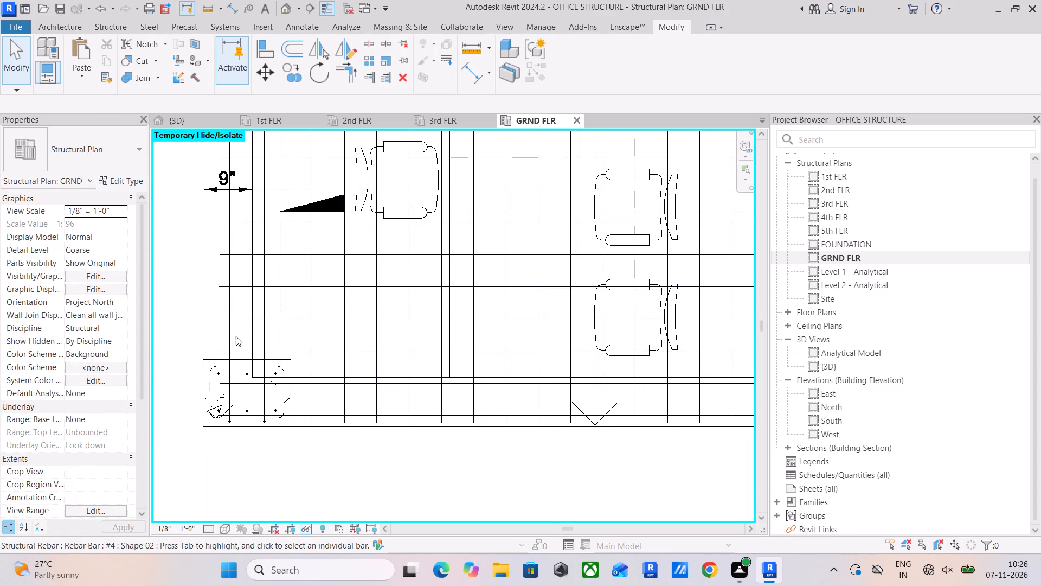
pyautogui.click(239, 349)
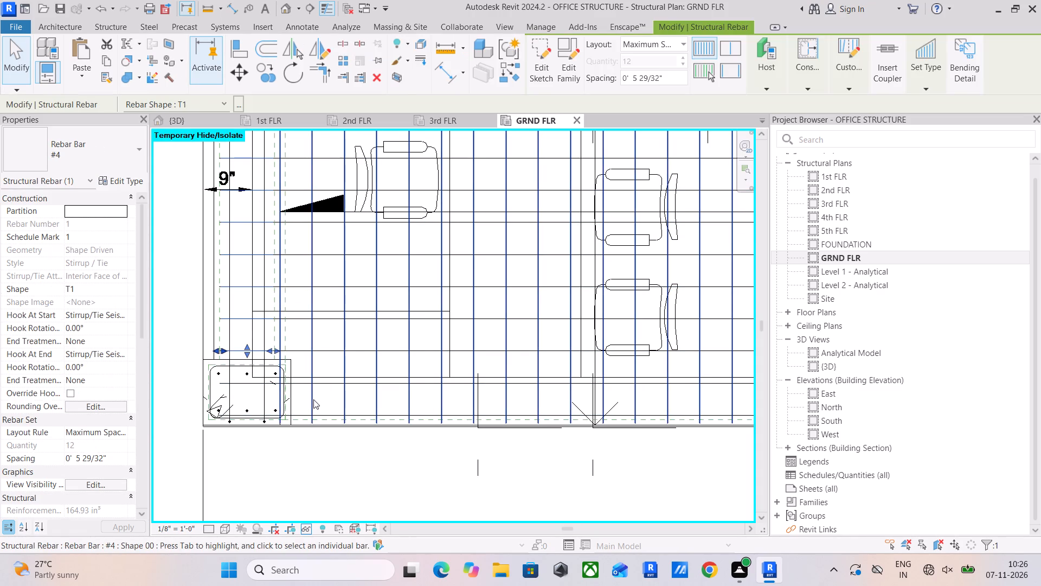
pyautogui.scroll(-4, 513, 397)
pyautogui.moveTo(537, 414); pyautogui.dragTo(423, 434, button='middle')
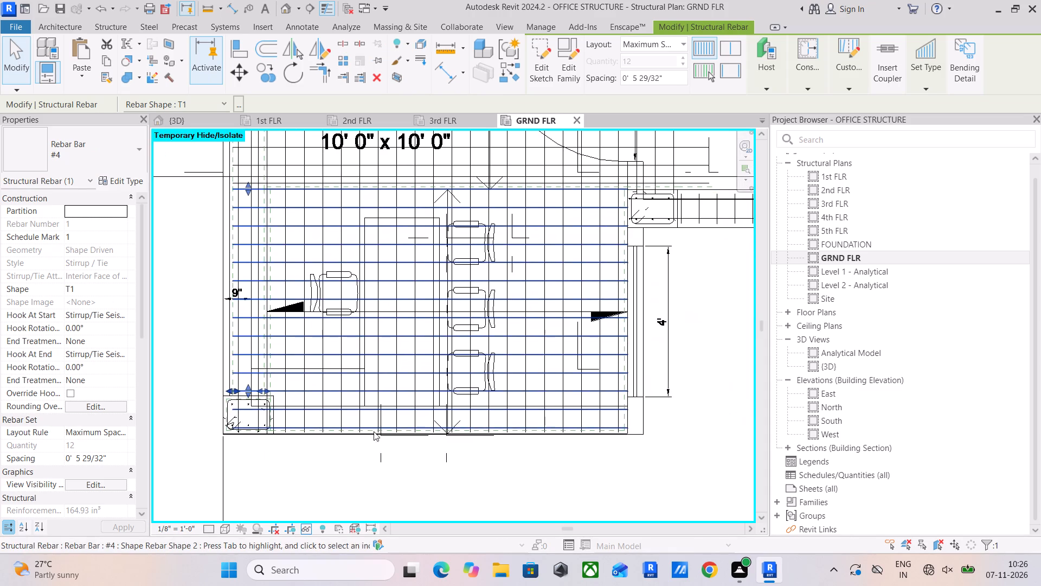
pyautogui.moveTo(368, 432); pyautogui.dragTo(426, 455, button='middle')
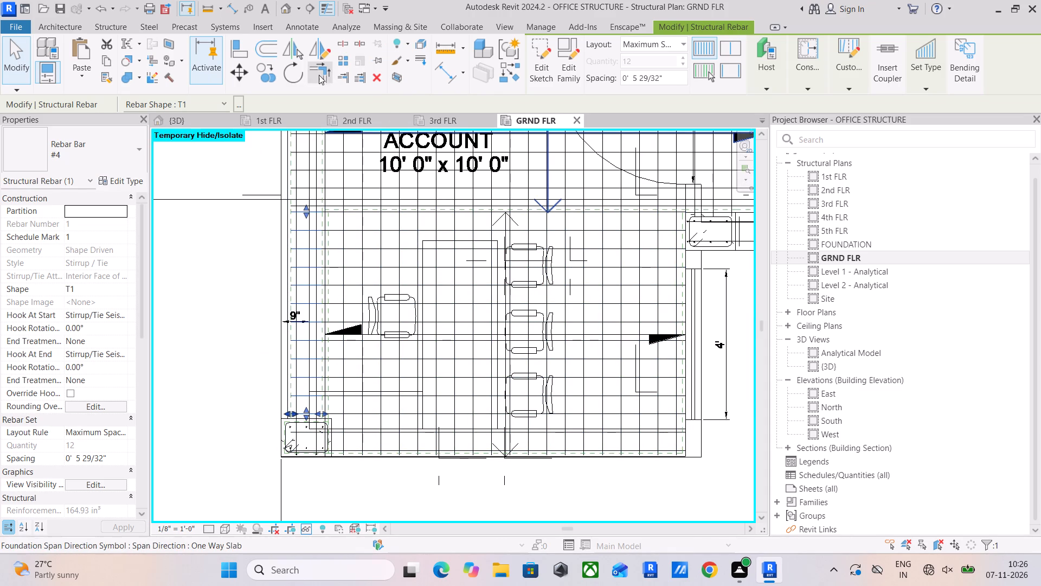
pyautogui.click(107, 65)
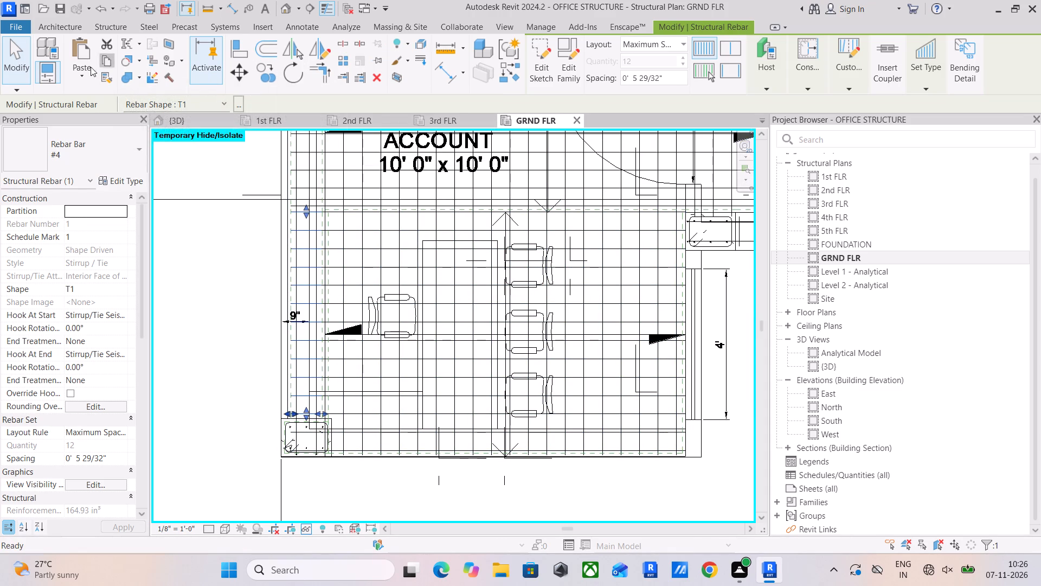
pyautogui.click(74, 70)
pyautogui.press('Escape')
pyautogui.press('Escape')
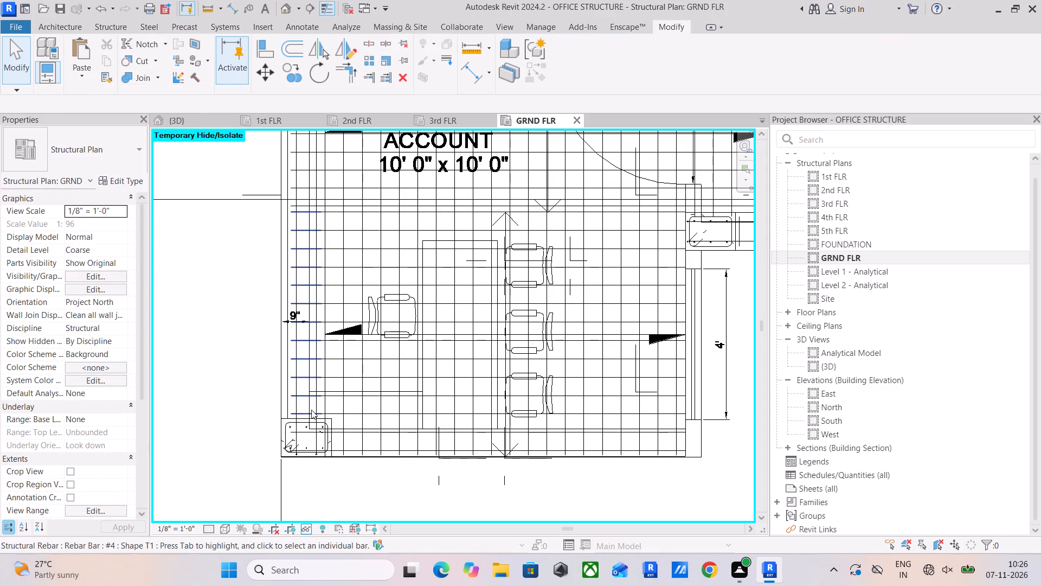
# Copy only the structural rebar of the west edge beam above the south-west corner column and paste it aligned to the 3rd FLR level.
pyautogui.scroll(10, 298, 383)
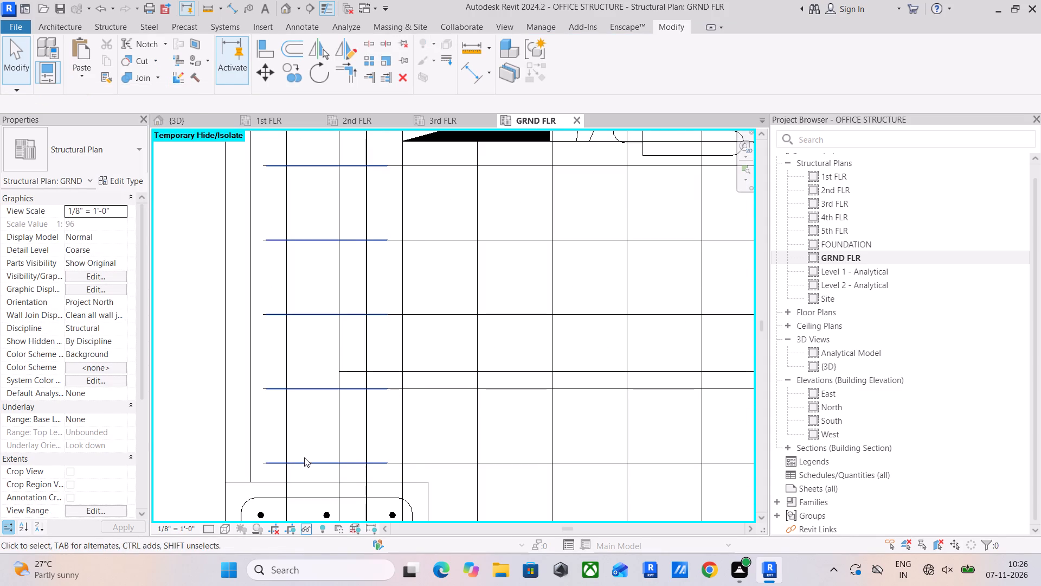
pyautogui.click(304, 457)
pyautogui.keyDown('ctrl'); pyautogui.click(286, 431); pyautogui.keyUp('ctrl')
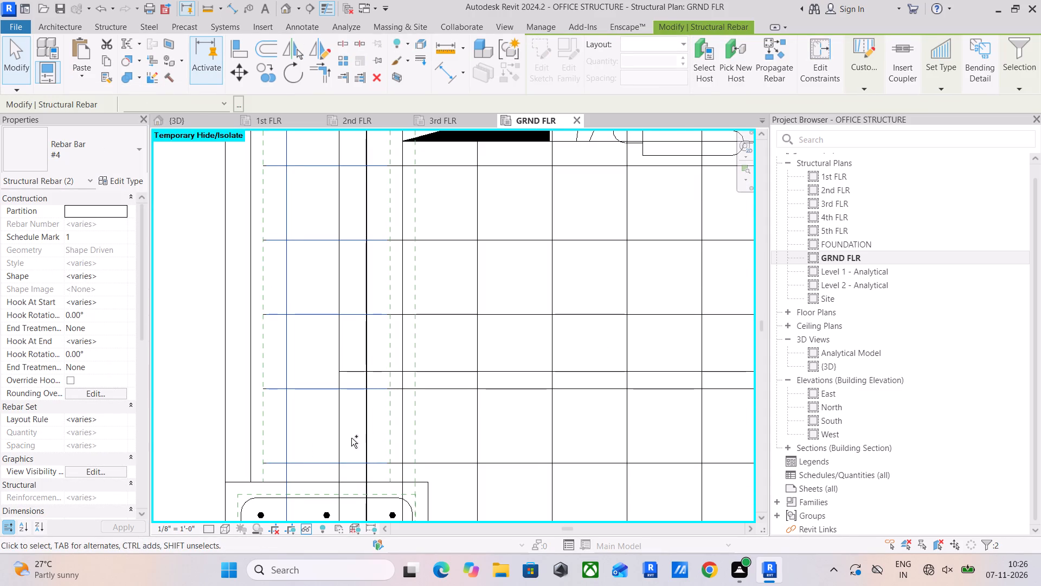
pyautogui.keyDown('ctrl'); pyautogui.moveTo(378, 418); pyautogui.dragTo(377, 418); pyautogui.keyUp('ctrl')
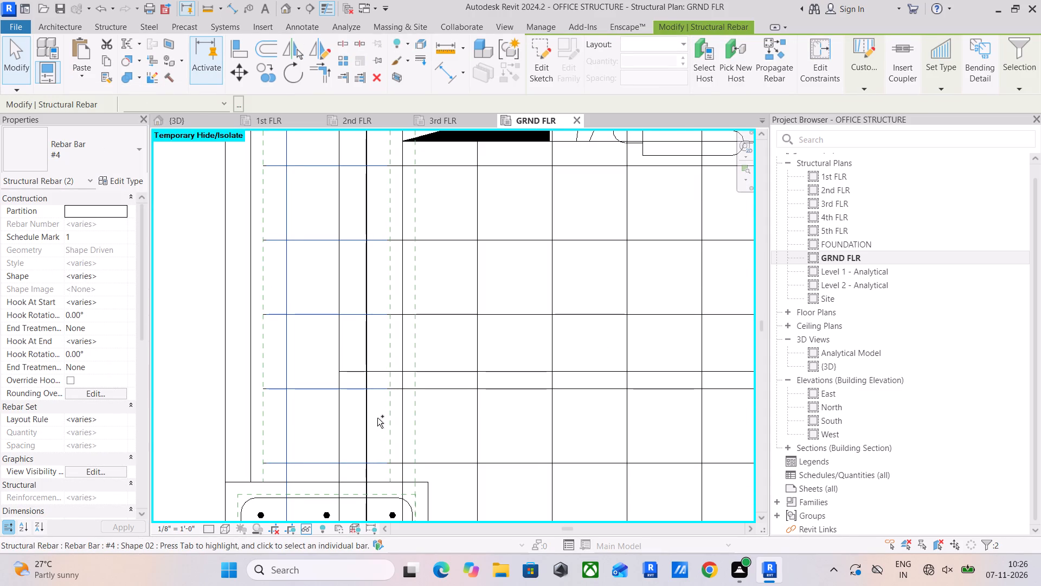
pyautogui.keyDown('ctrl'); pyautogui.moveTo(377, 418); pyautogui.dragTo(275, 430); pyautogui.keyUp('ctrl')
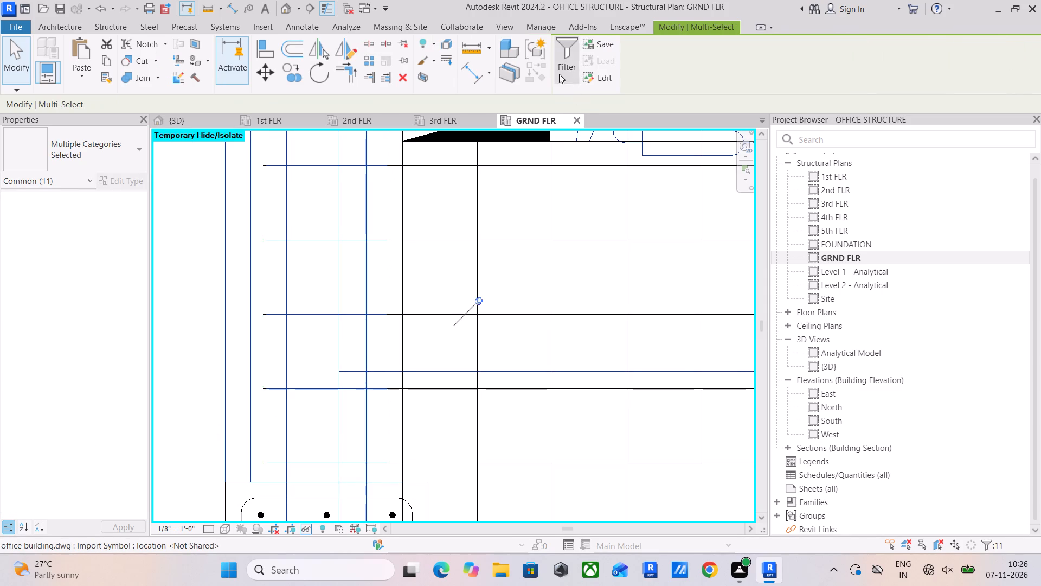
pyautogui.click(559, 74)
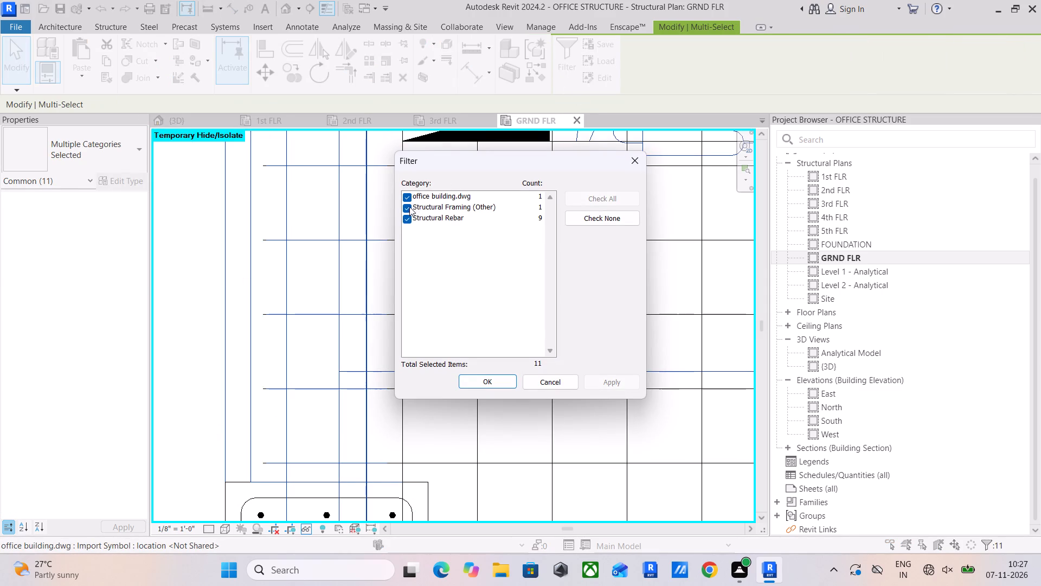
pyautogui.click(408, 207)
pyautogui.click(407, 197)
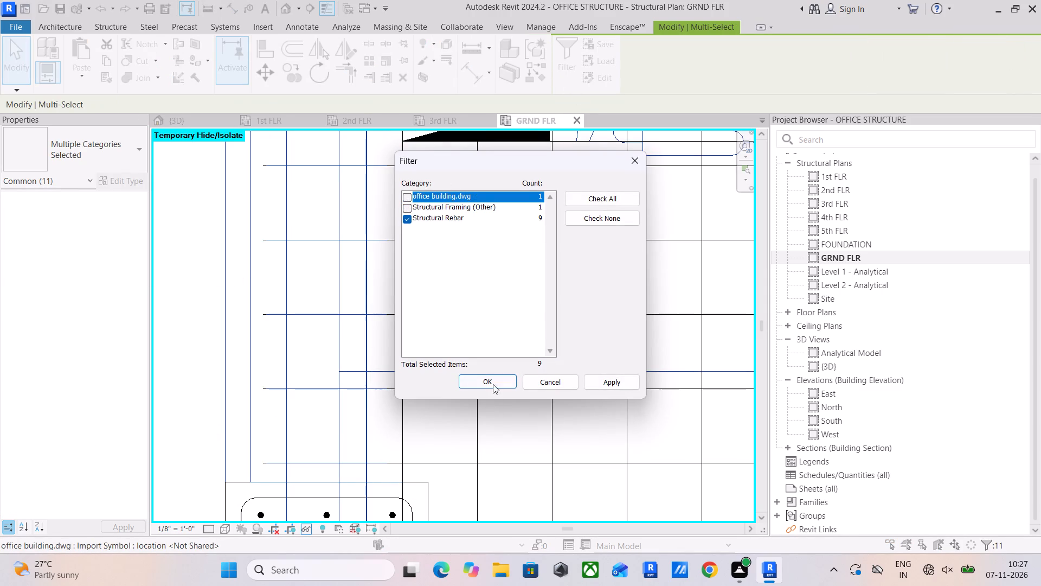
pyautogui.click(491, 386)
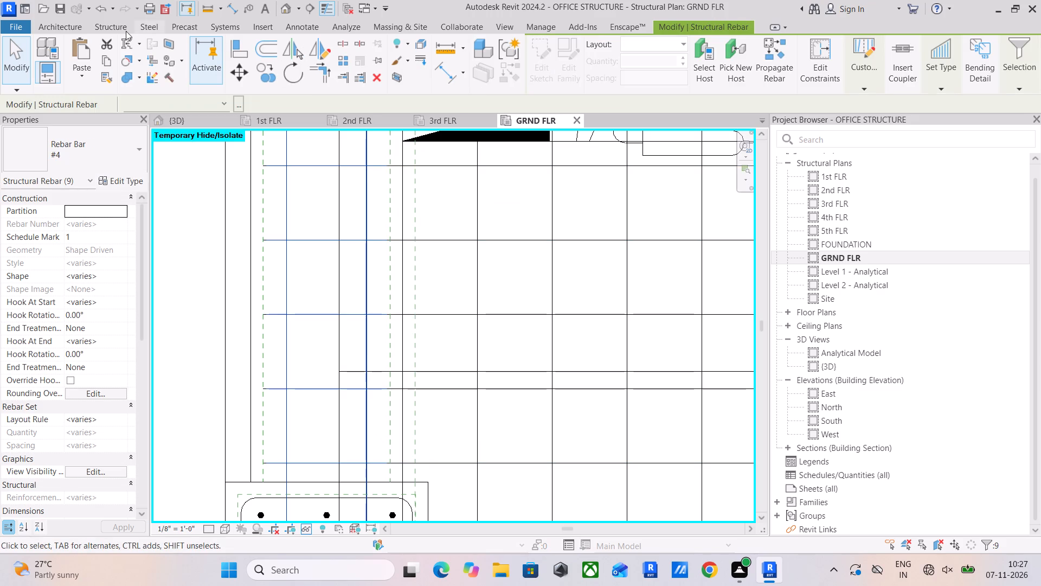
pyautogui.click(103, 58)
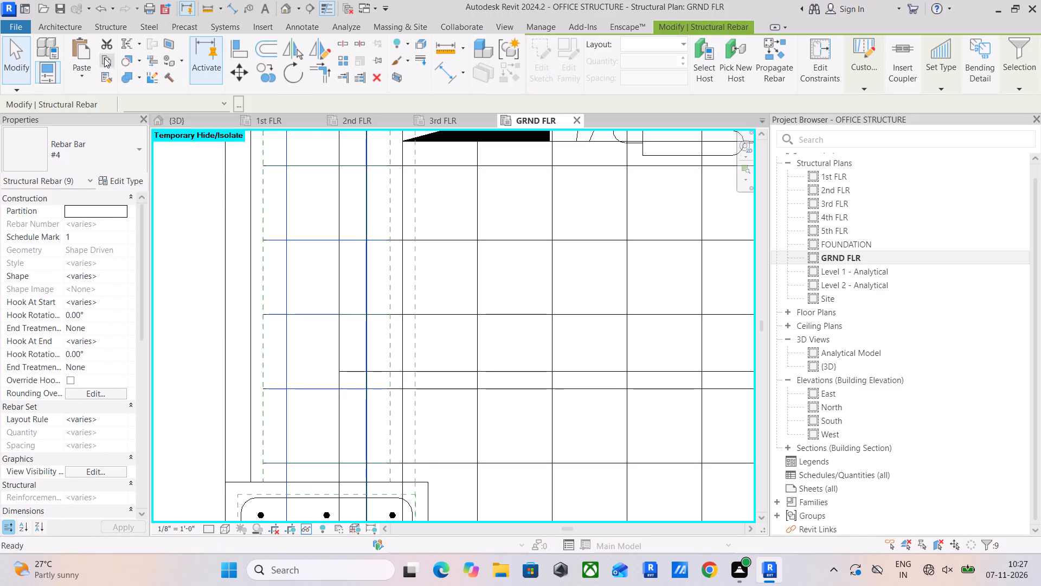
pyautogui.click(73, 76)
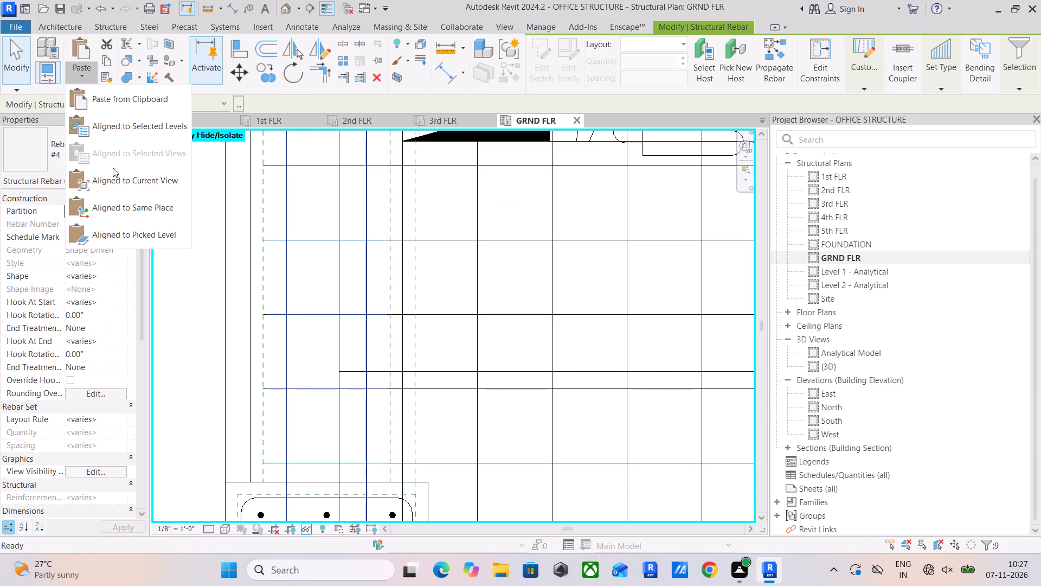
pyautogui.click(115, 123)
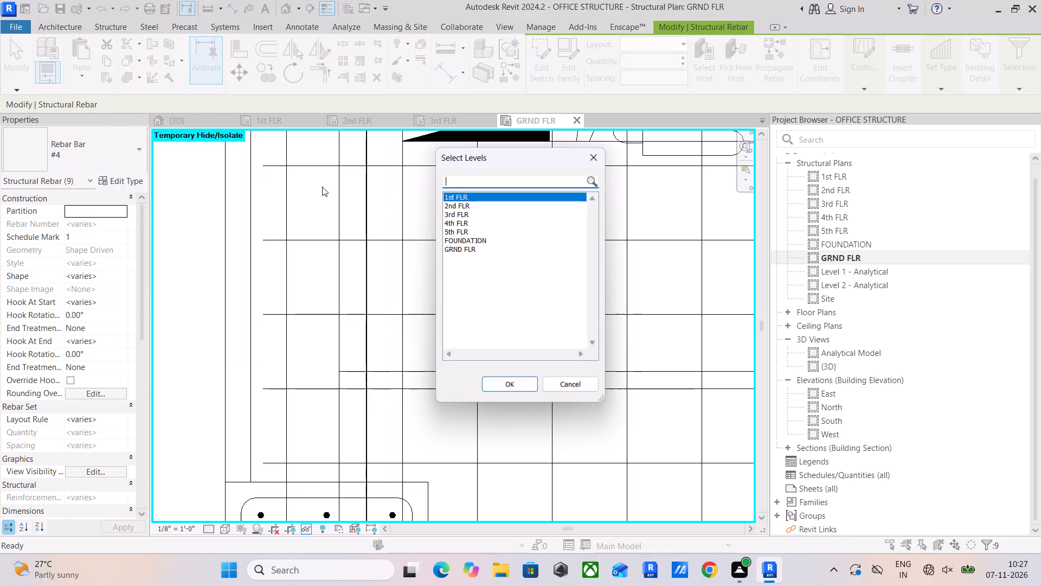
pyautogui.click(462, 211)
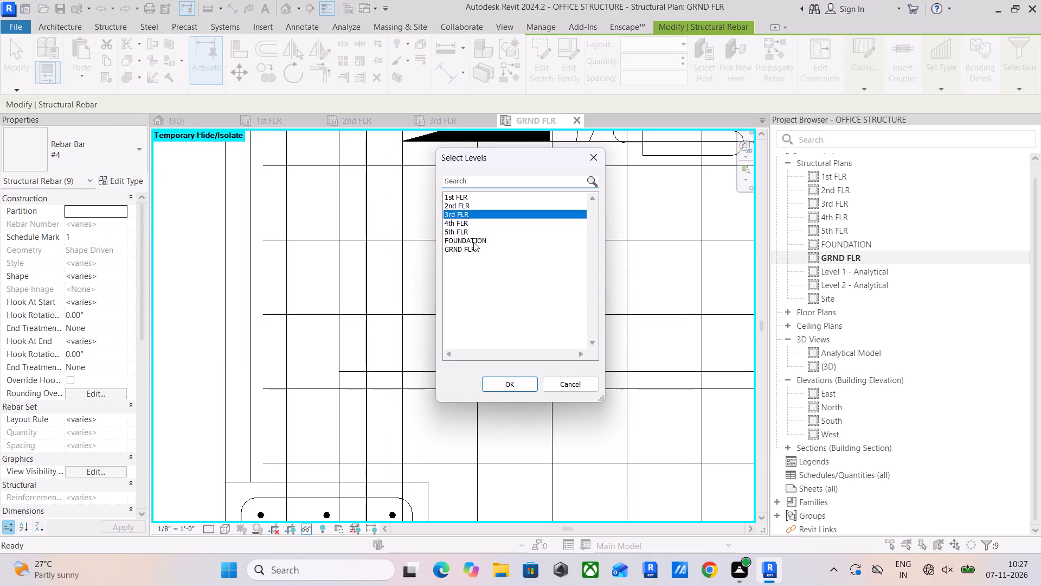
pyautogui.click(516, 384)
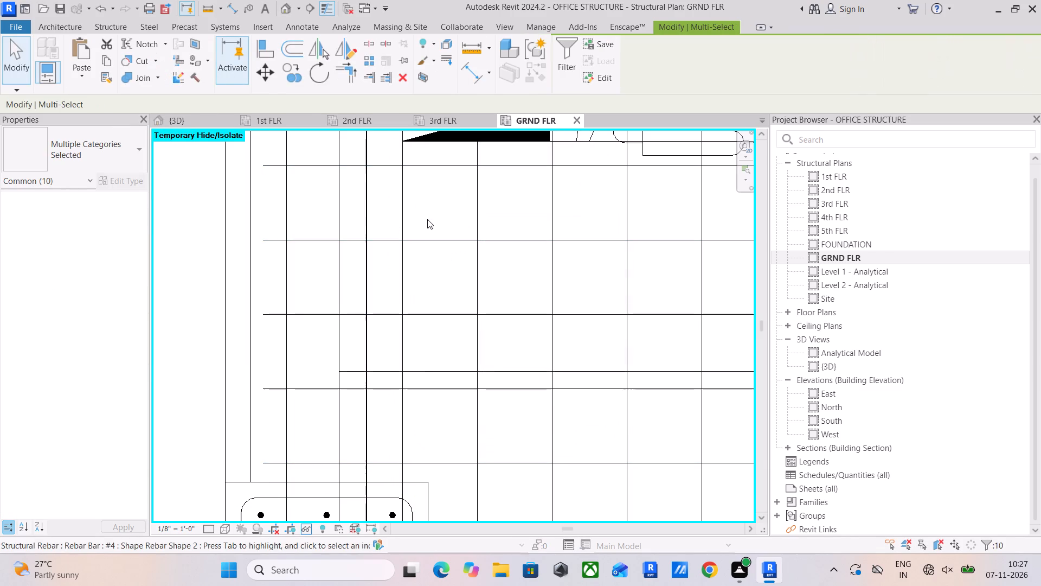
# Check the pasted beam rebar beside the south-west corner column on the 3rd FLR structural plan.
pyautogui.click(435, 123)
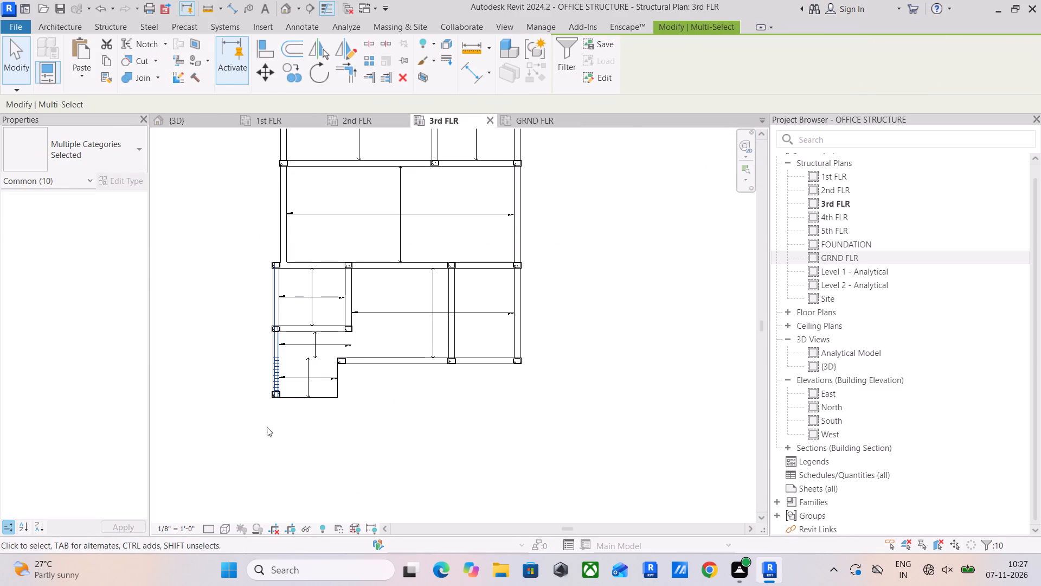
pyautogui.scroll(16, 267, 409)
pyautogui.scroll(5, 280, 376)
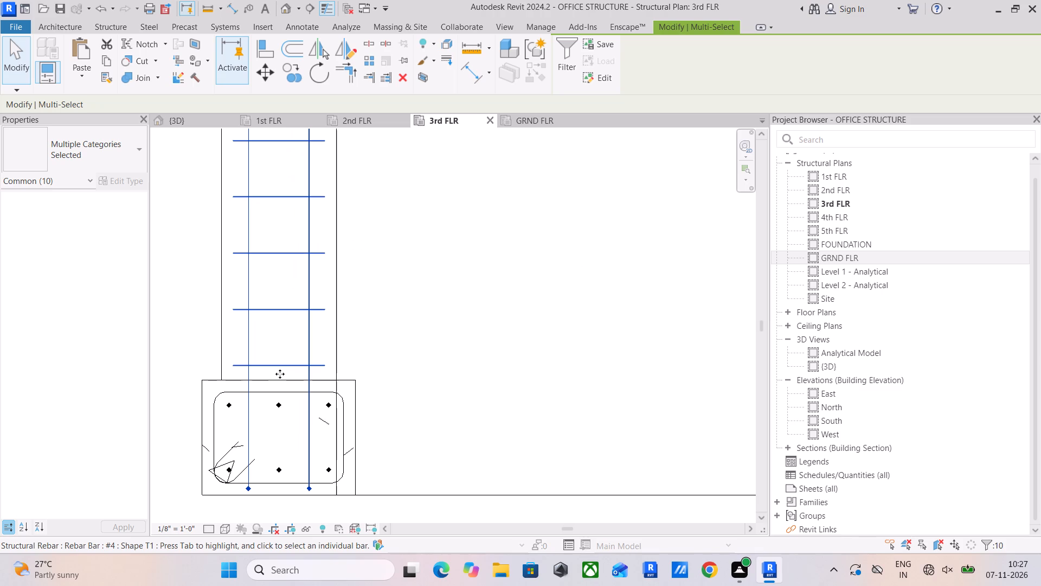
# Copy the upper #4 T1 stirrup set of the west edge beam beside the ACCOUNT room from GRND FLR and paste it aligned to 3rd FLR.
pyautogui.scroll(-10, 280, 374)
pyautogui.moveTo(290, 372); pyautogui.dragTo(290, 437, button='middle')
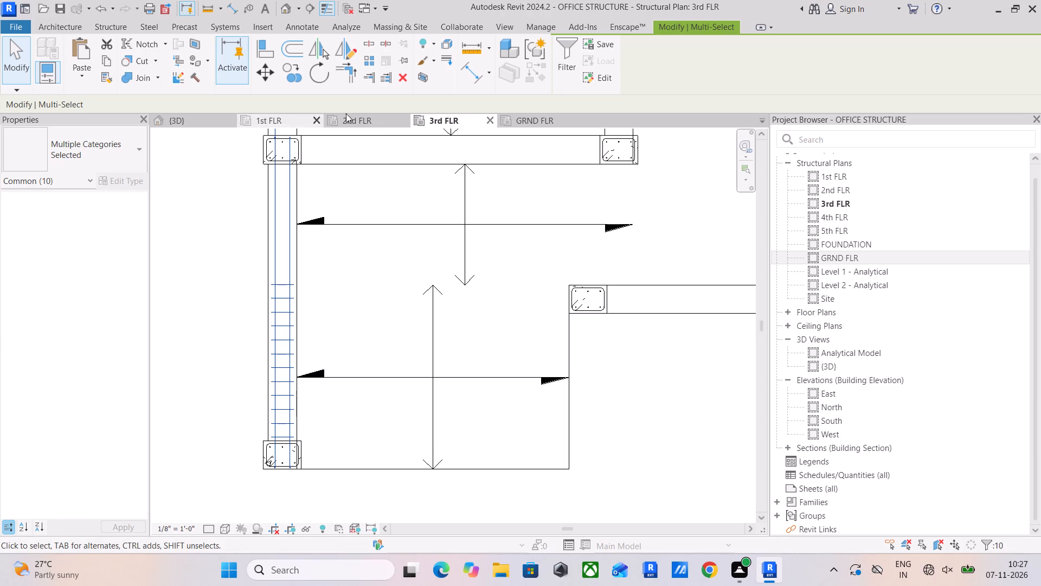
pyautogui.click(519, 121)
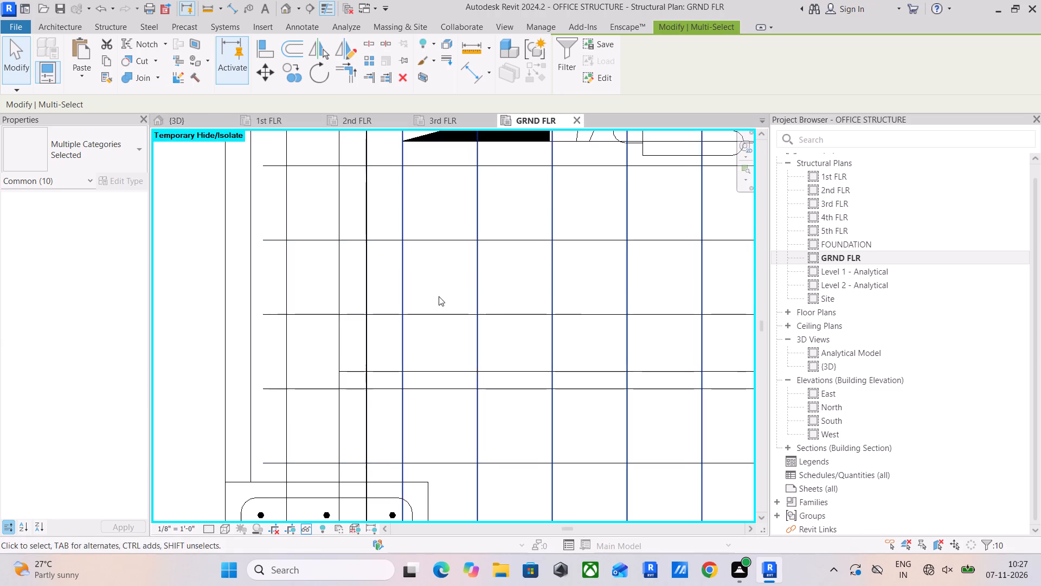
pyautogui.scroll(-6, 334, 285)
pyautogui.moveTo(331, 364); pyautogui.dragTo(361, 489, button='middle')
pyautogui.scroll(-3, 358, 366)
pyautogui.moveTo(359, 362); pyautogui.dragTo(346, 546, button='middle')
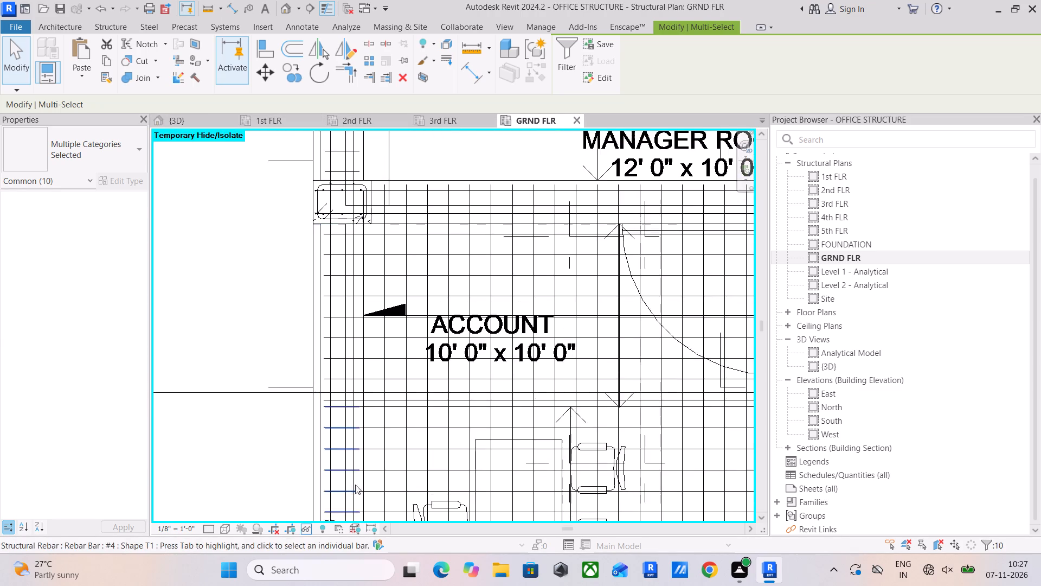
pyautogui.scroll(4, 336, 271)
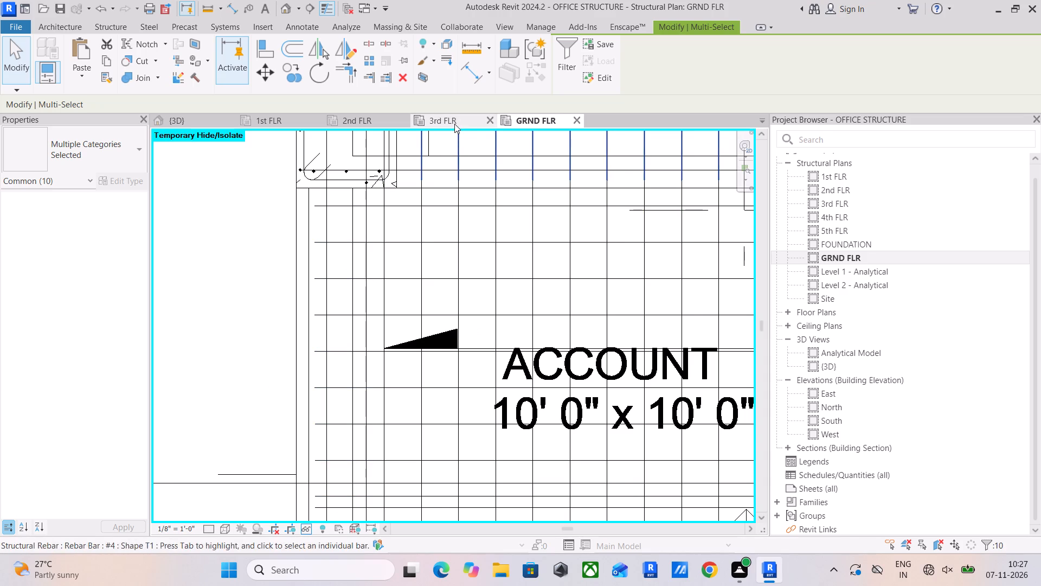
pyautogui.click(452, 117)
pyautogui.click(526, 117)
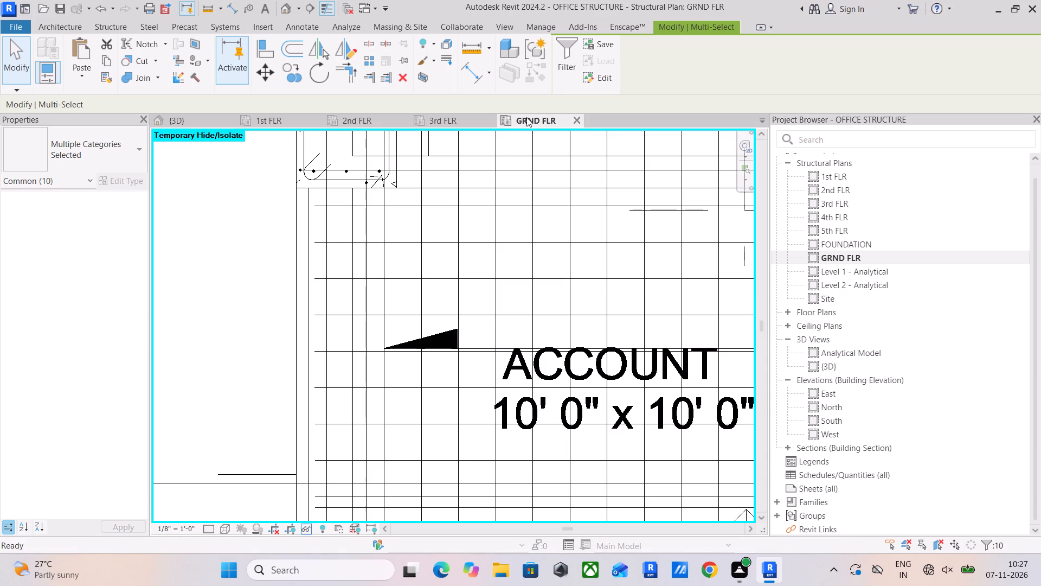
pyautogui.click(338, 238)
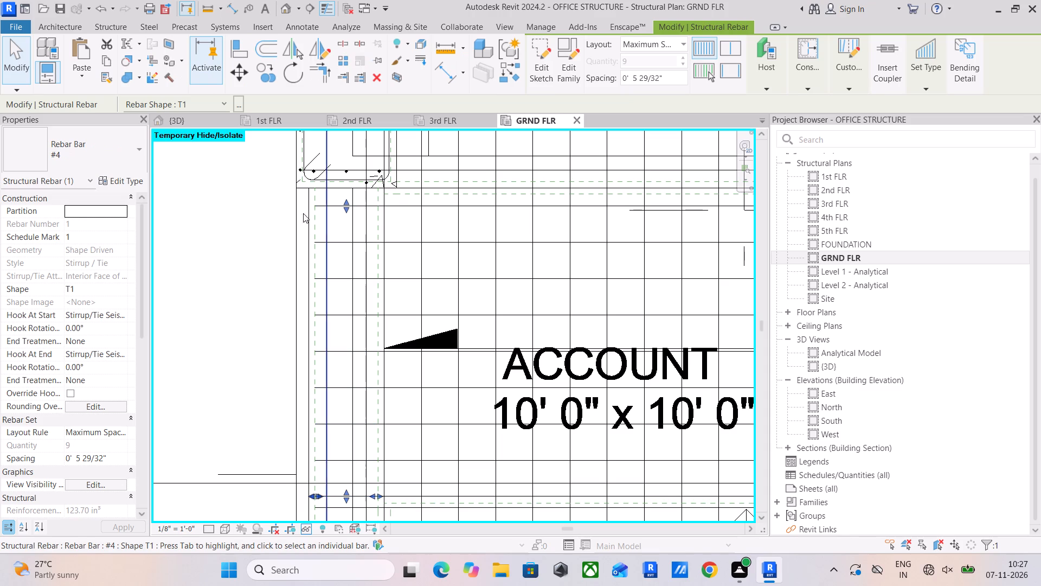
pyautogui.click(107, 60)
pyautogui.click(85, 77)
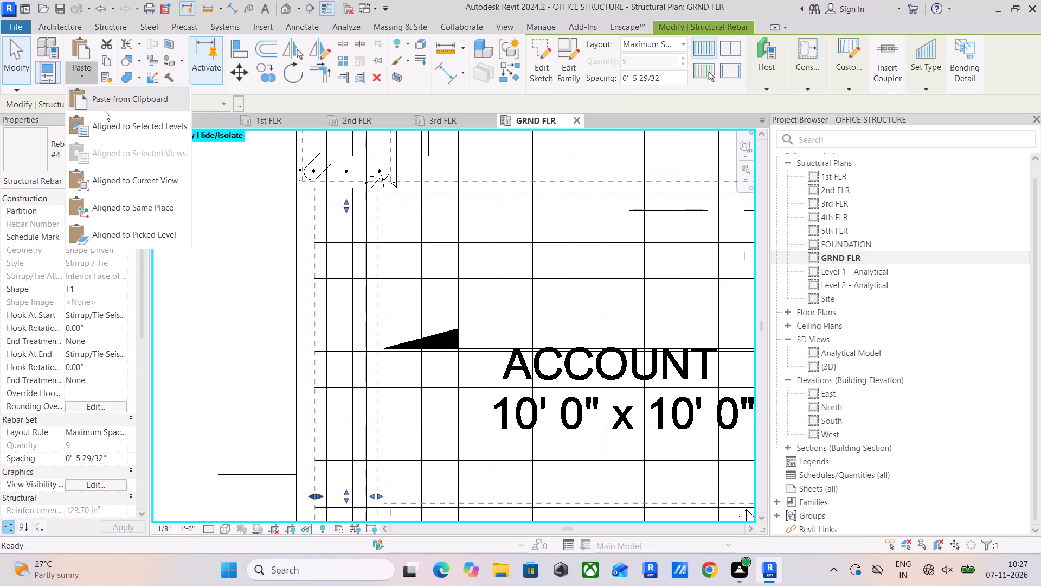
pyautogui.click(112, 121)
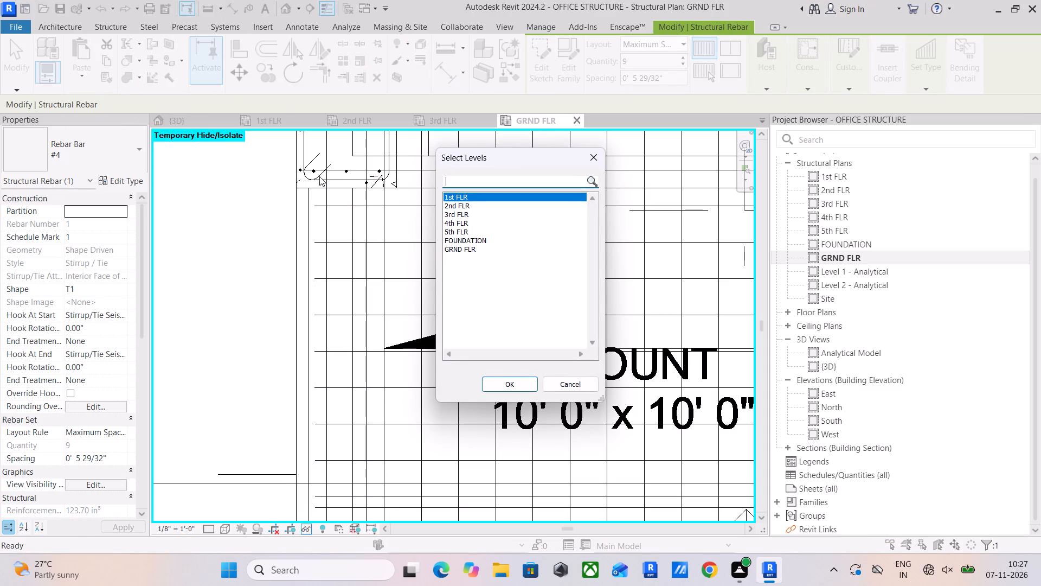
pyautogui.click(453, 215)
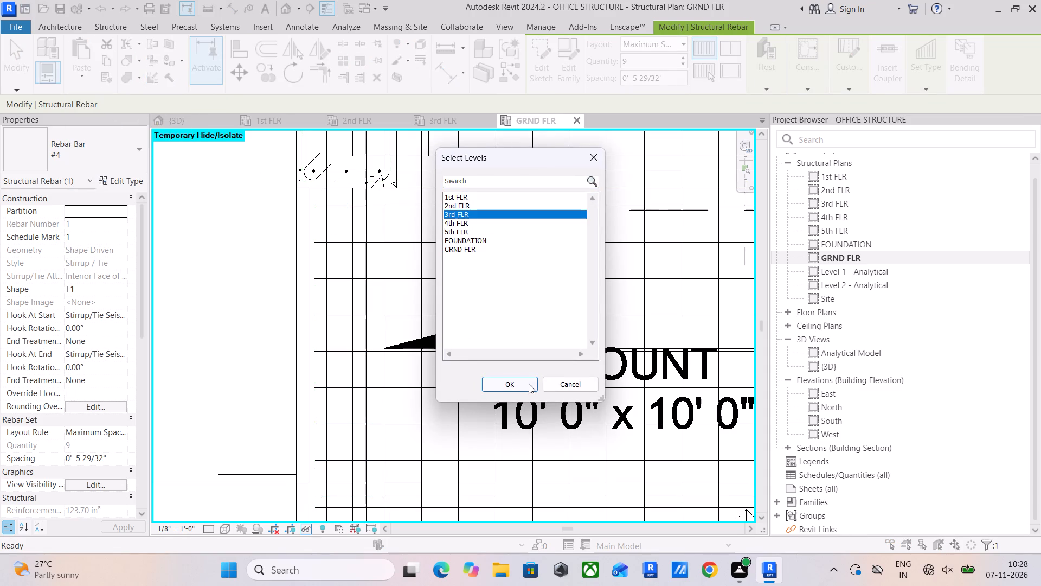
pyautogui.click(529, 384)
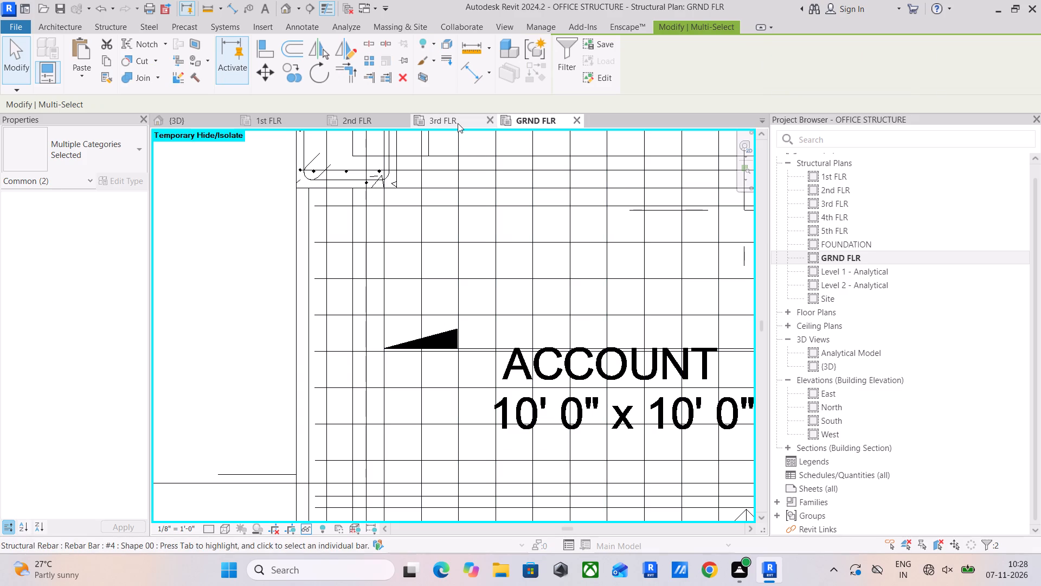
# Check the pasted stirrups along the west edge beam on the 3rd FLR structural plan.
pyautogui.click(458, 123)
pyautogui.scroll(4, 300, 218)
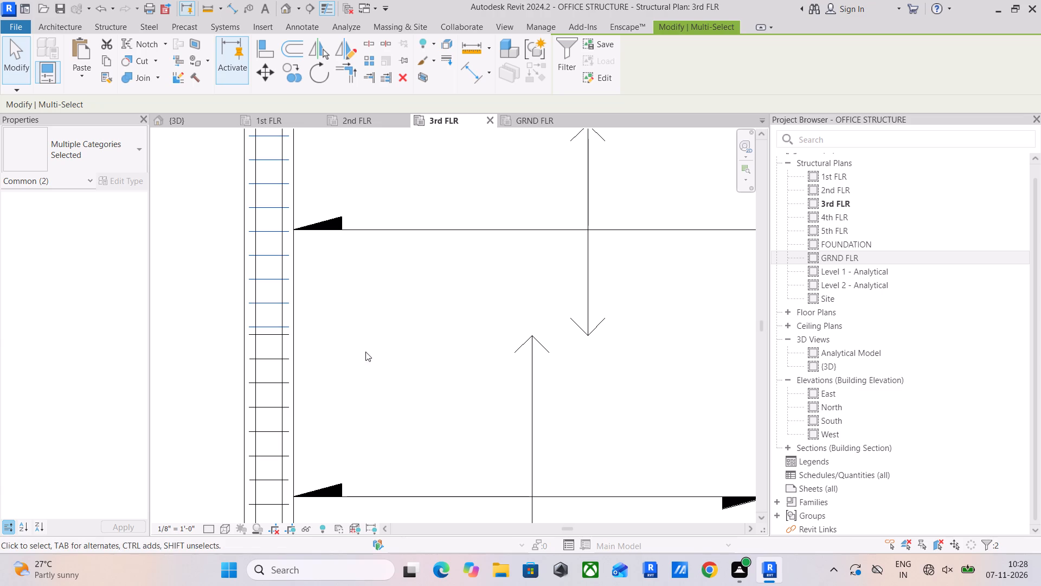
pyautogui.scroll(-4, 341, 327)
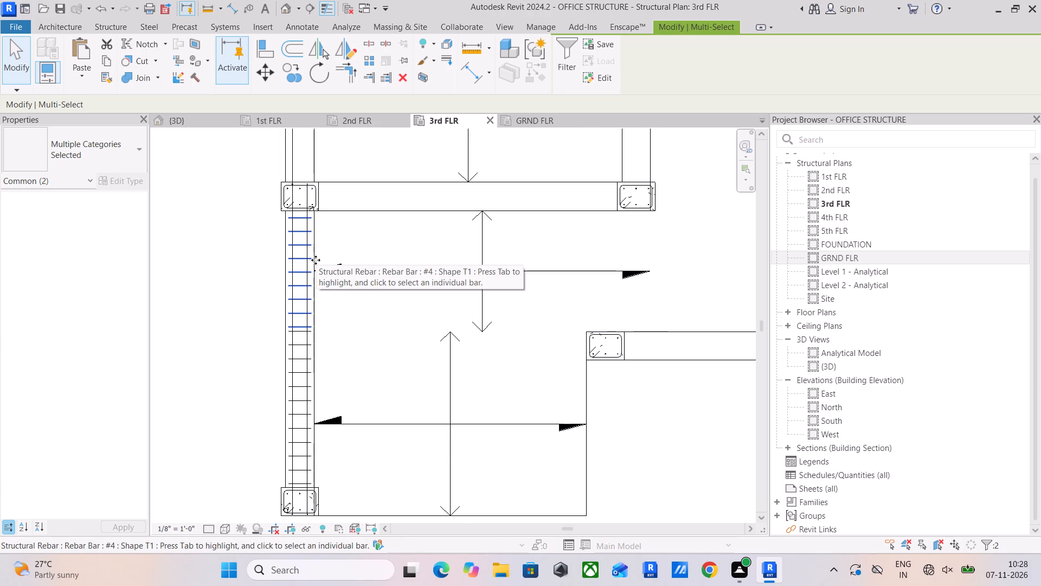
pyautogui.moveTo(371, 250); pyautogui.dragTo(372, 259, button='middle')
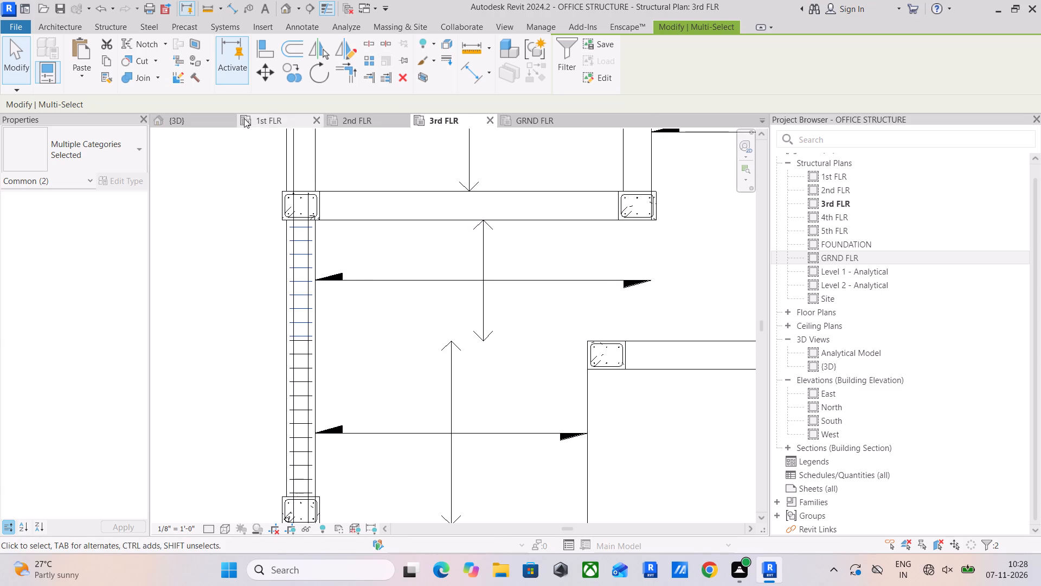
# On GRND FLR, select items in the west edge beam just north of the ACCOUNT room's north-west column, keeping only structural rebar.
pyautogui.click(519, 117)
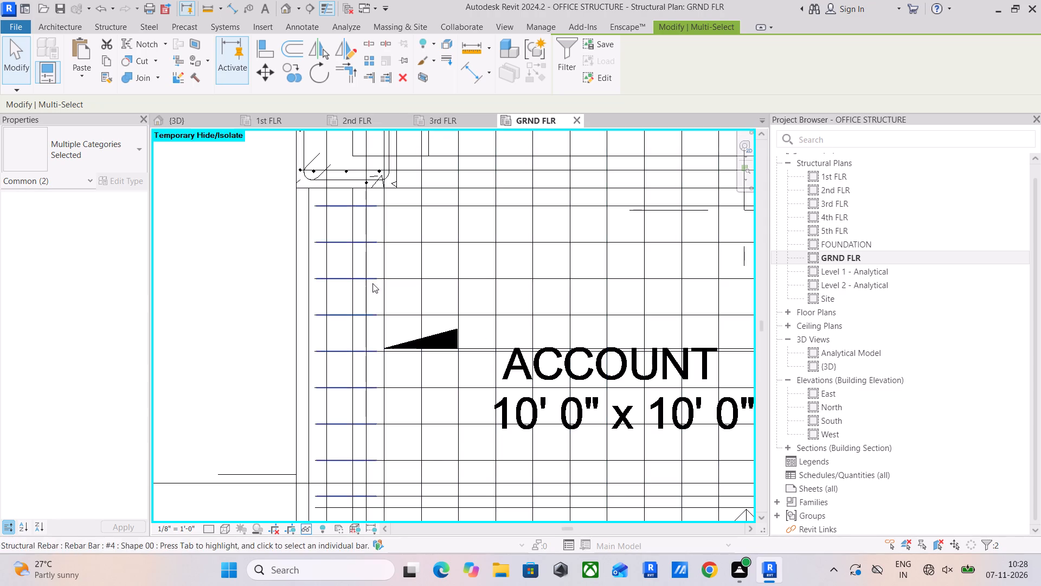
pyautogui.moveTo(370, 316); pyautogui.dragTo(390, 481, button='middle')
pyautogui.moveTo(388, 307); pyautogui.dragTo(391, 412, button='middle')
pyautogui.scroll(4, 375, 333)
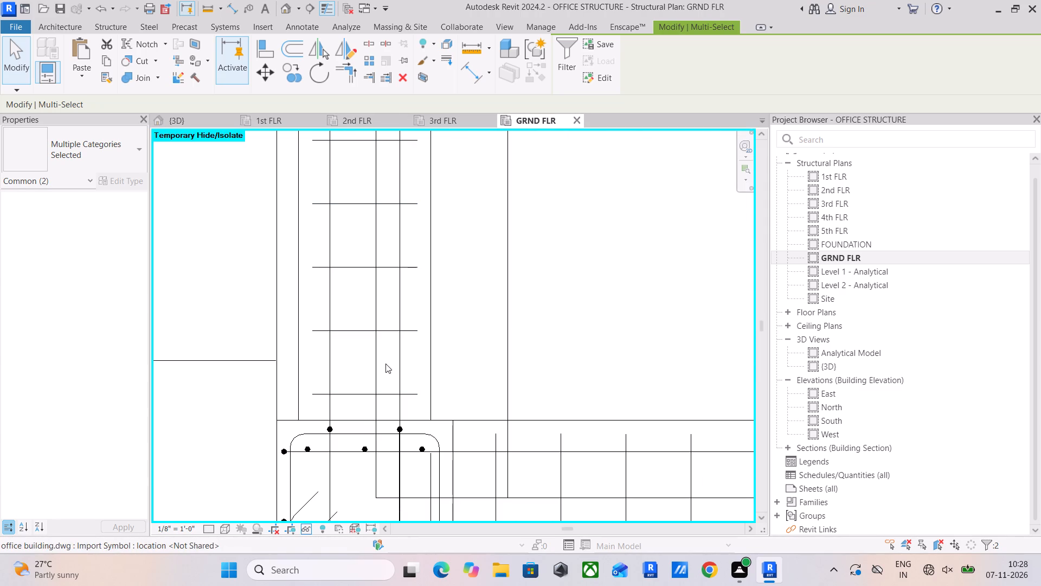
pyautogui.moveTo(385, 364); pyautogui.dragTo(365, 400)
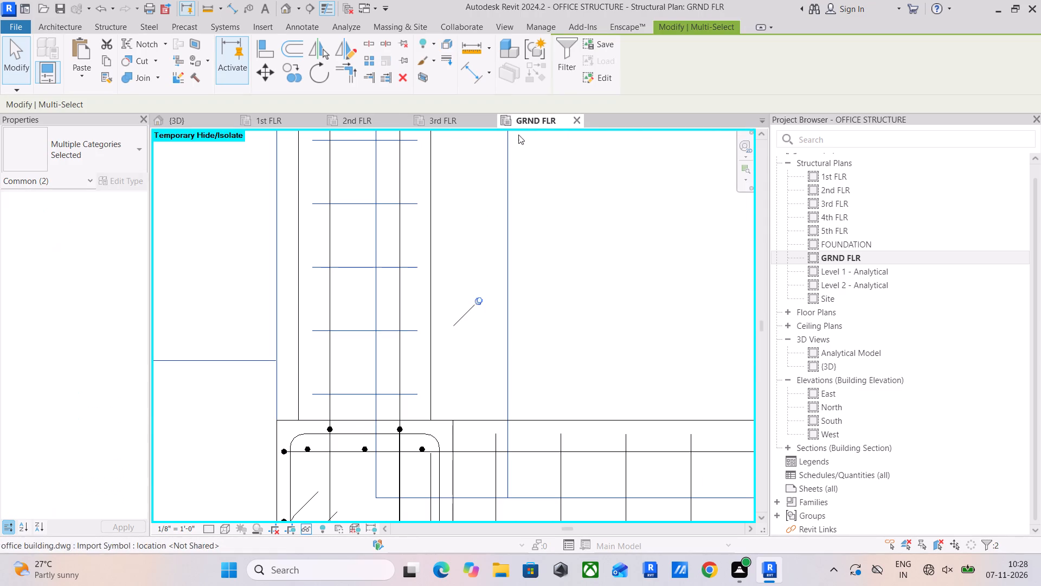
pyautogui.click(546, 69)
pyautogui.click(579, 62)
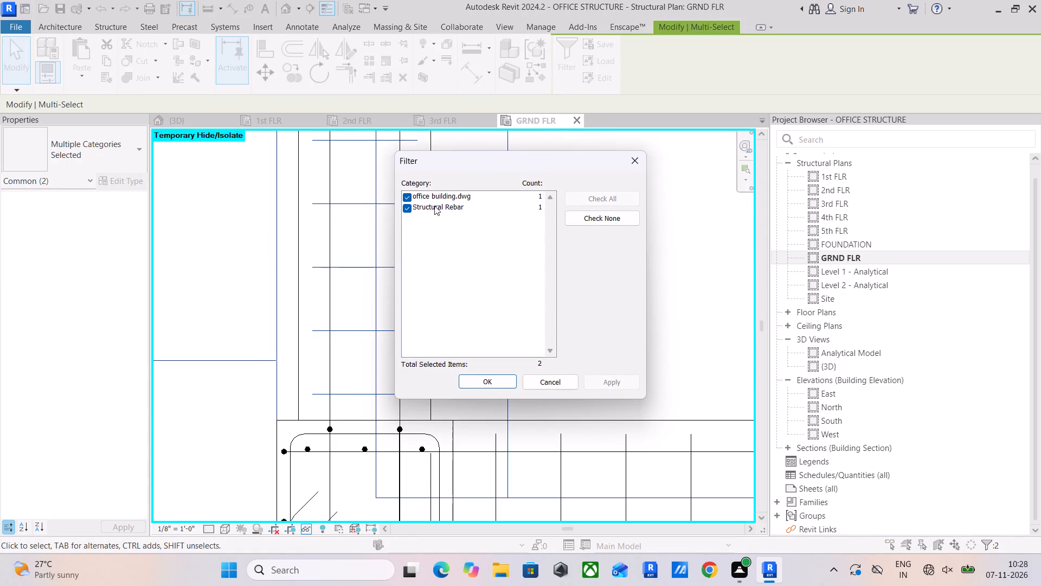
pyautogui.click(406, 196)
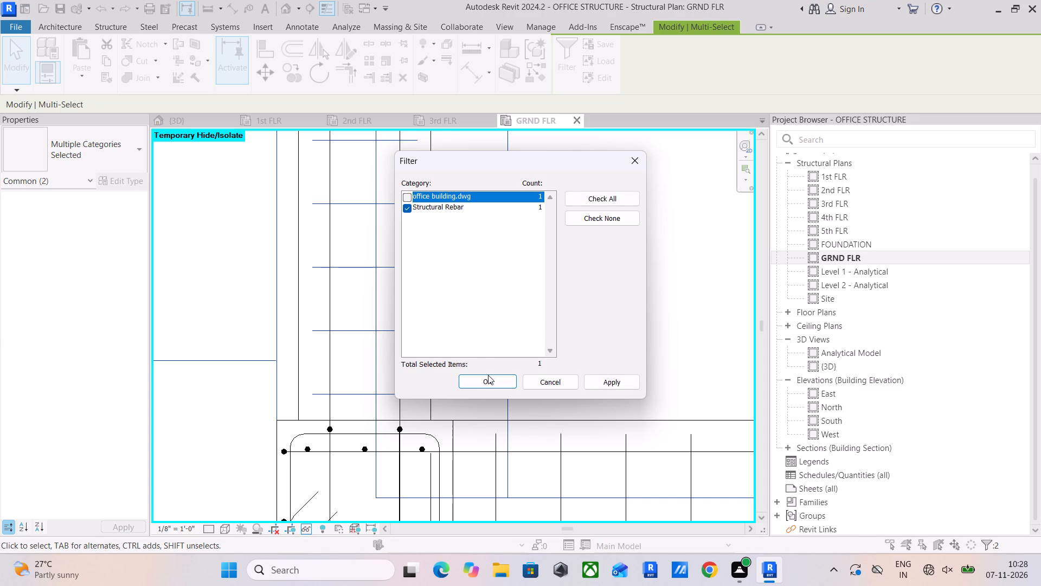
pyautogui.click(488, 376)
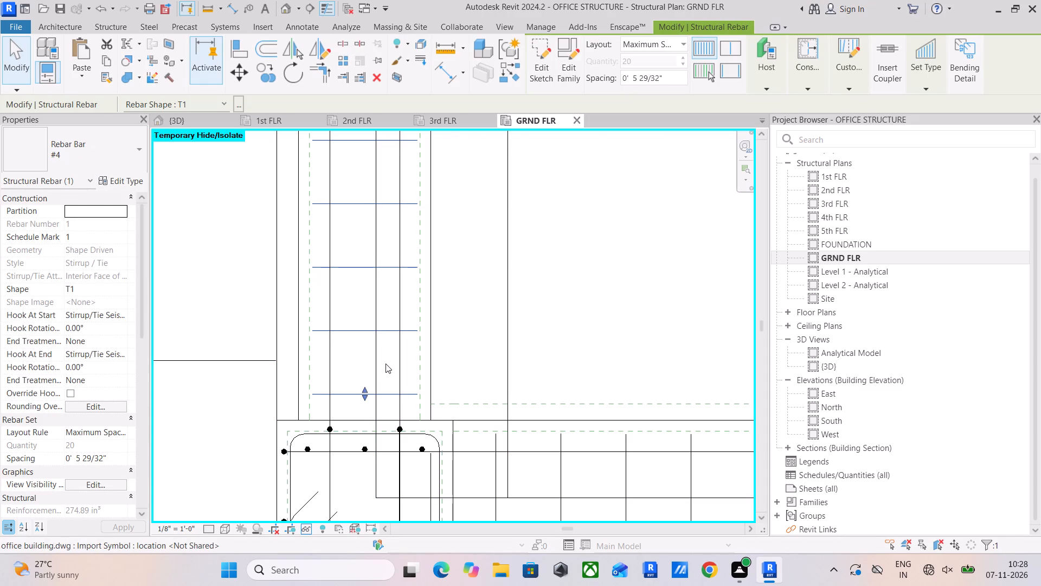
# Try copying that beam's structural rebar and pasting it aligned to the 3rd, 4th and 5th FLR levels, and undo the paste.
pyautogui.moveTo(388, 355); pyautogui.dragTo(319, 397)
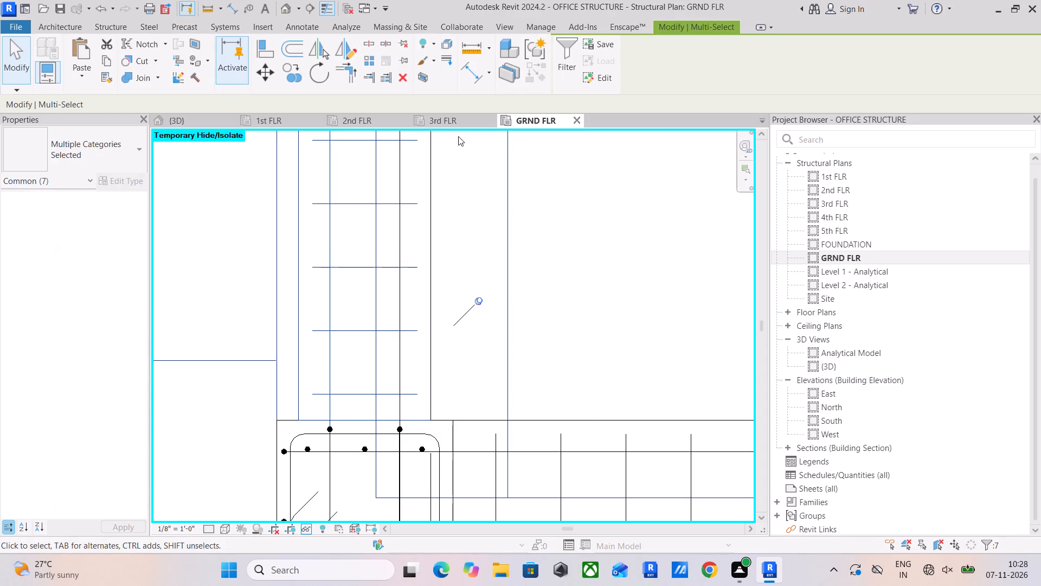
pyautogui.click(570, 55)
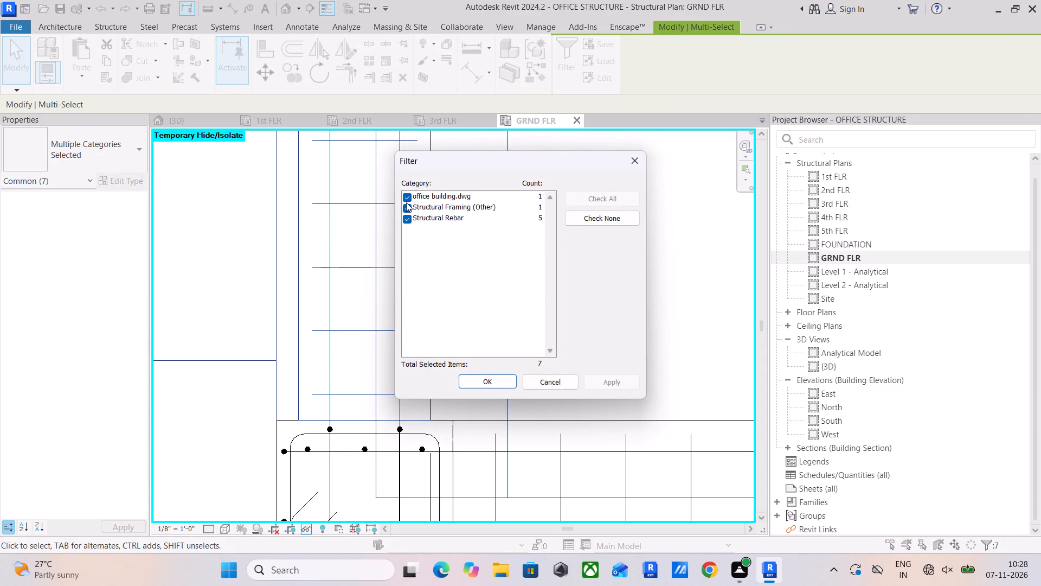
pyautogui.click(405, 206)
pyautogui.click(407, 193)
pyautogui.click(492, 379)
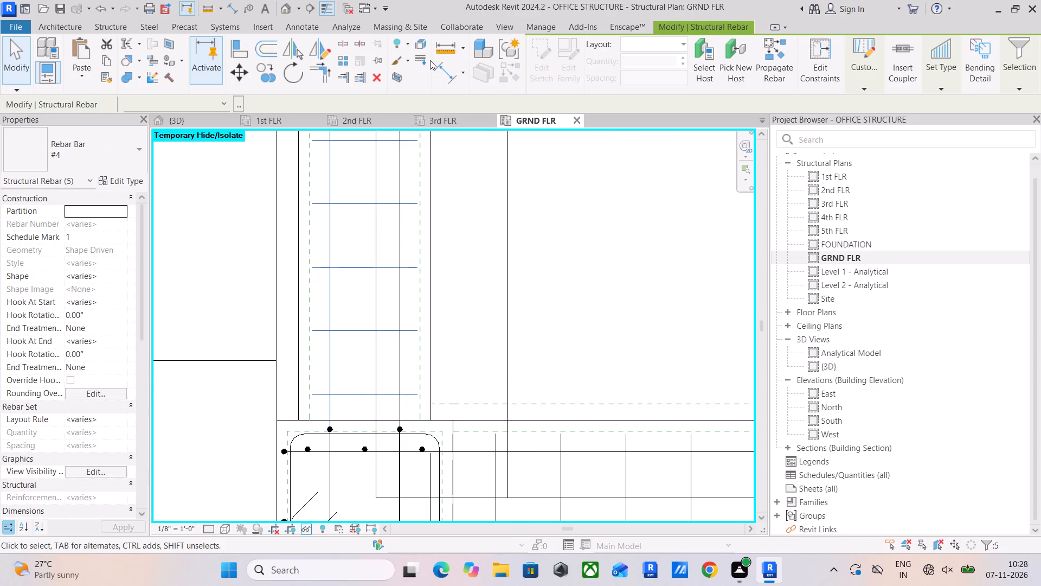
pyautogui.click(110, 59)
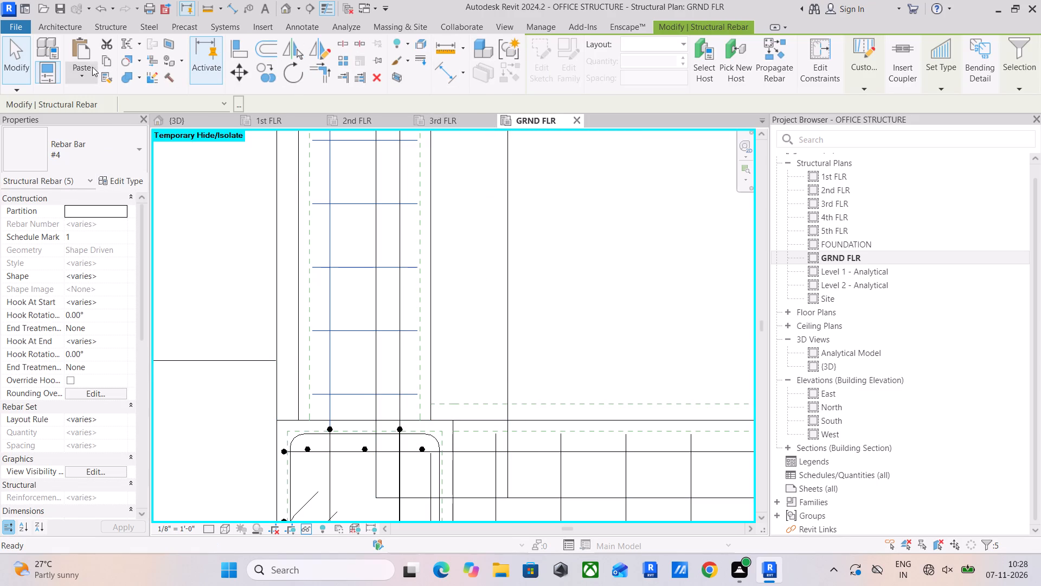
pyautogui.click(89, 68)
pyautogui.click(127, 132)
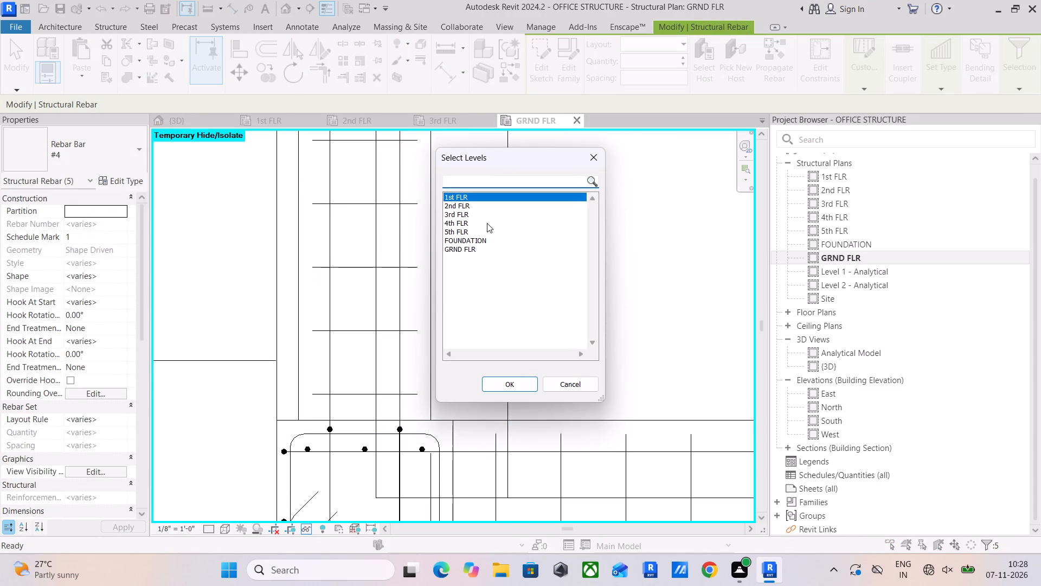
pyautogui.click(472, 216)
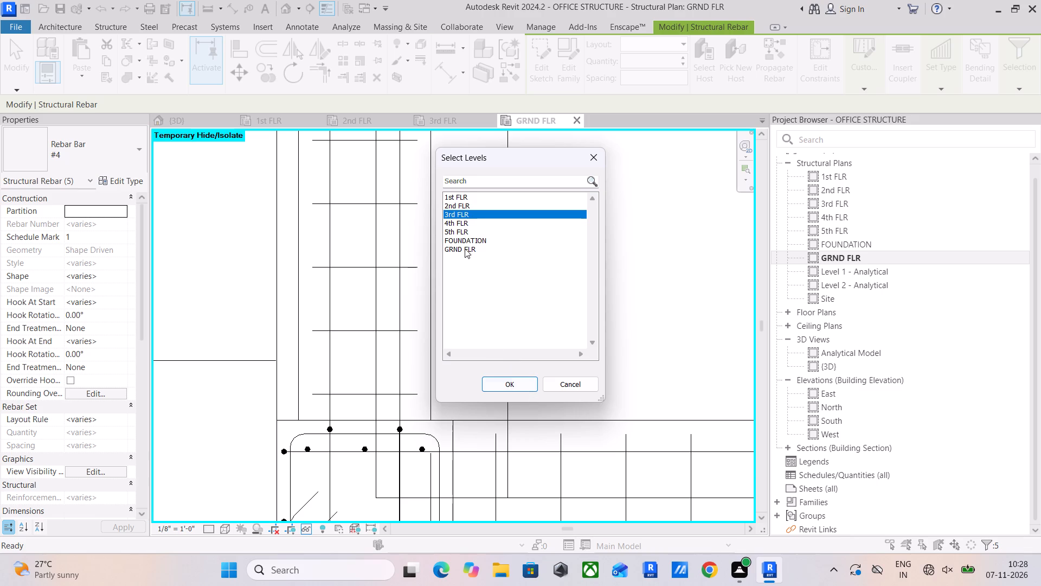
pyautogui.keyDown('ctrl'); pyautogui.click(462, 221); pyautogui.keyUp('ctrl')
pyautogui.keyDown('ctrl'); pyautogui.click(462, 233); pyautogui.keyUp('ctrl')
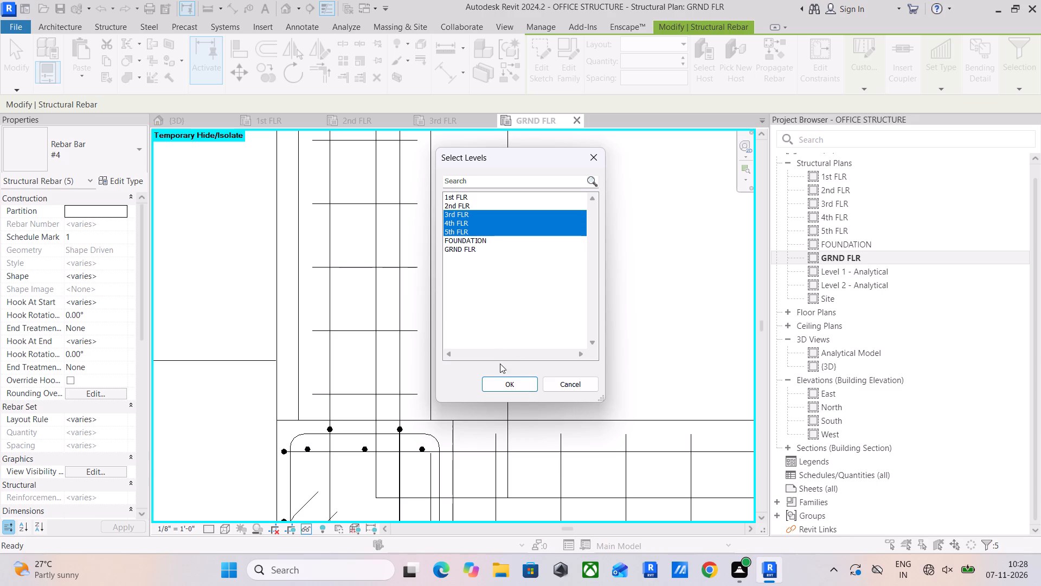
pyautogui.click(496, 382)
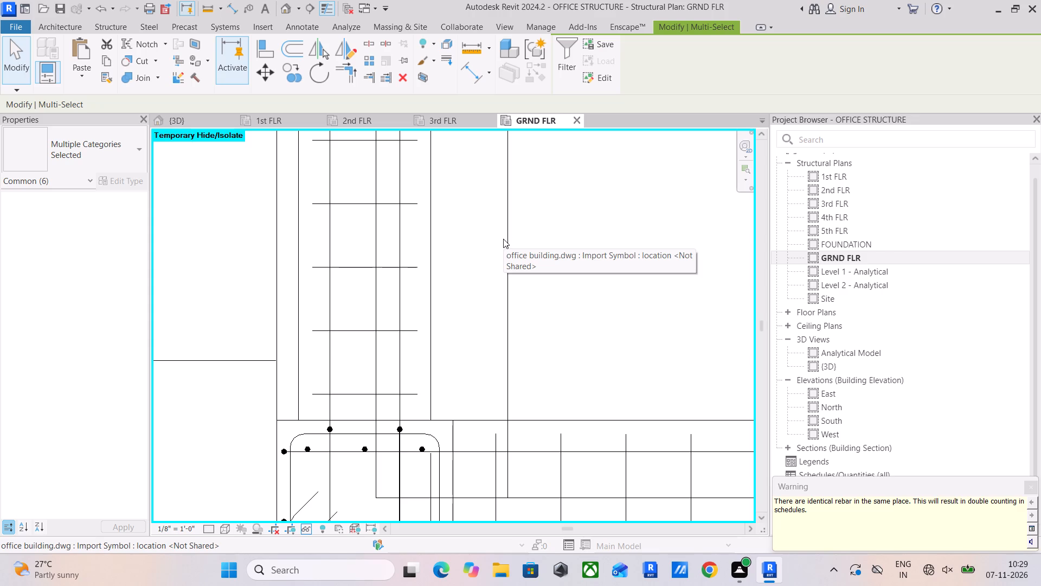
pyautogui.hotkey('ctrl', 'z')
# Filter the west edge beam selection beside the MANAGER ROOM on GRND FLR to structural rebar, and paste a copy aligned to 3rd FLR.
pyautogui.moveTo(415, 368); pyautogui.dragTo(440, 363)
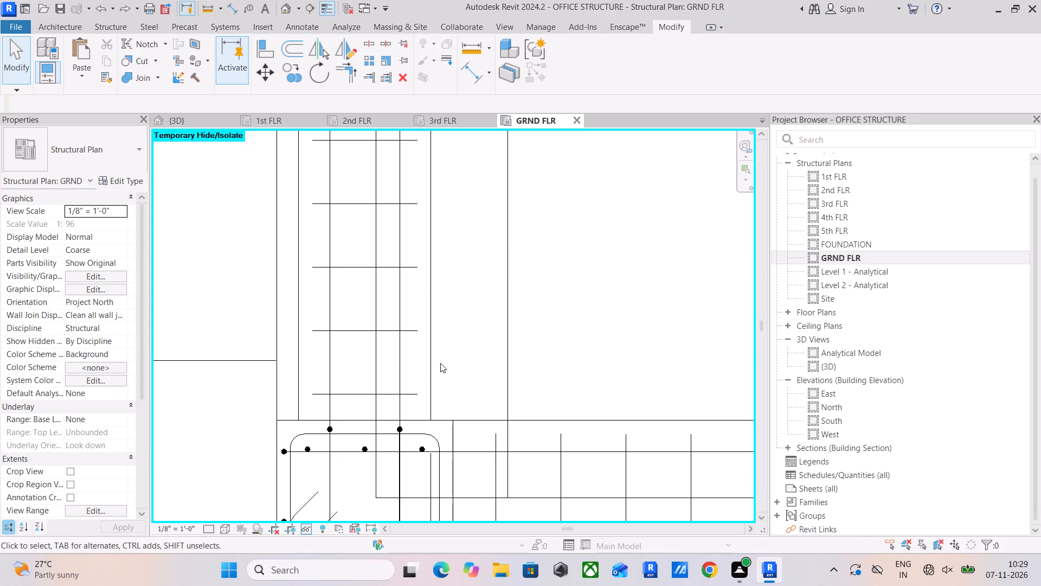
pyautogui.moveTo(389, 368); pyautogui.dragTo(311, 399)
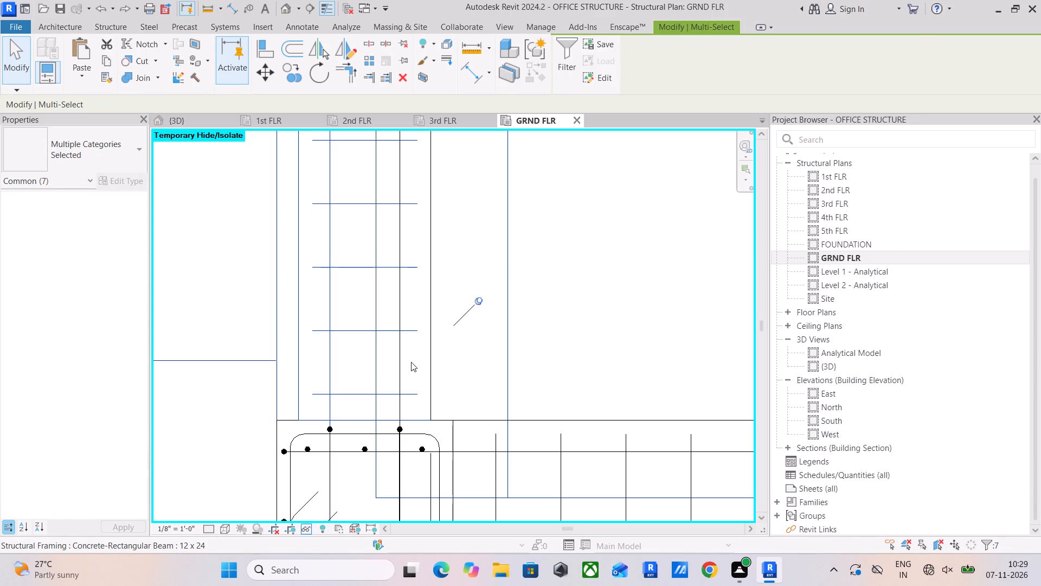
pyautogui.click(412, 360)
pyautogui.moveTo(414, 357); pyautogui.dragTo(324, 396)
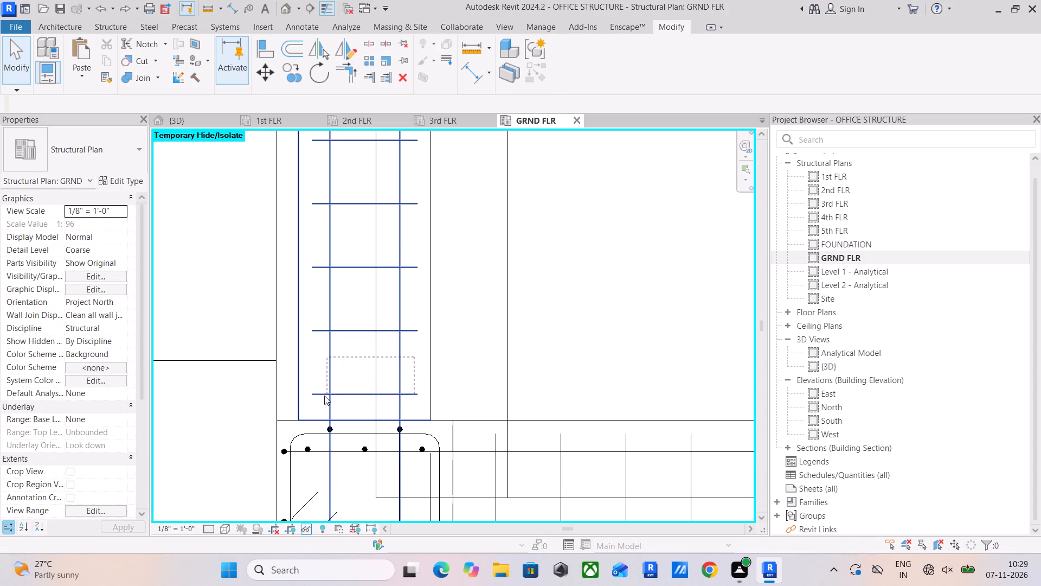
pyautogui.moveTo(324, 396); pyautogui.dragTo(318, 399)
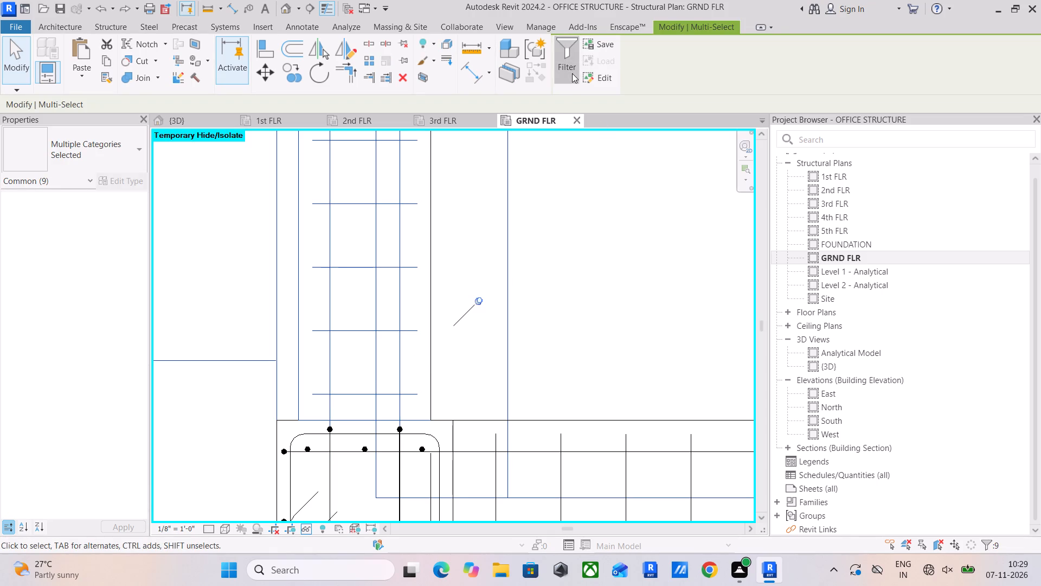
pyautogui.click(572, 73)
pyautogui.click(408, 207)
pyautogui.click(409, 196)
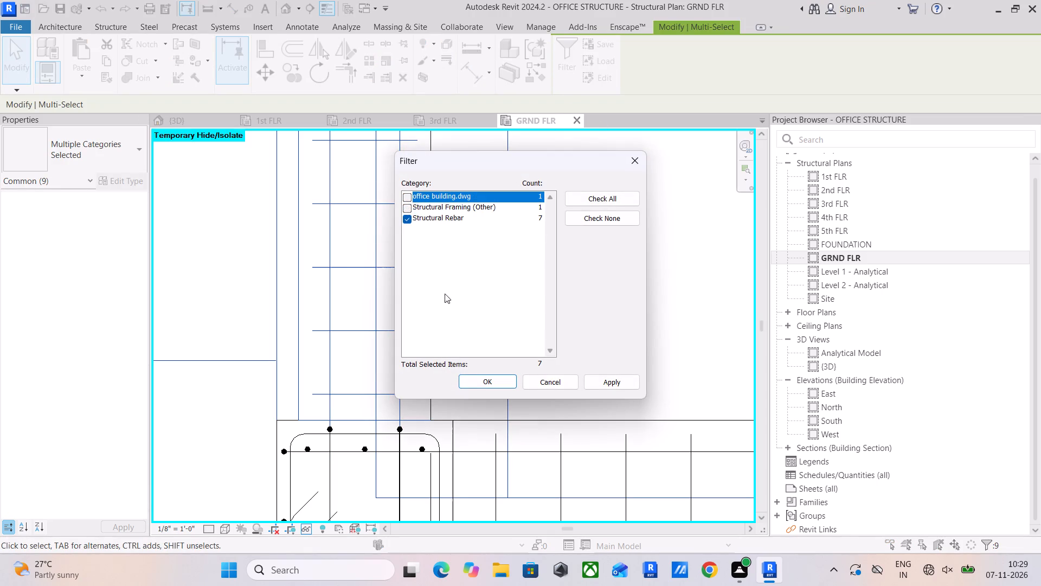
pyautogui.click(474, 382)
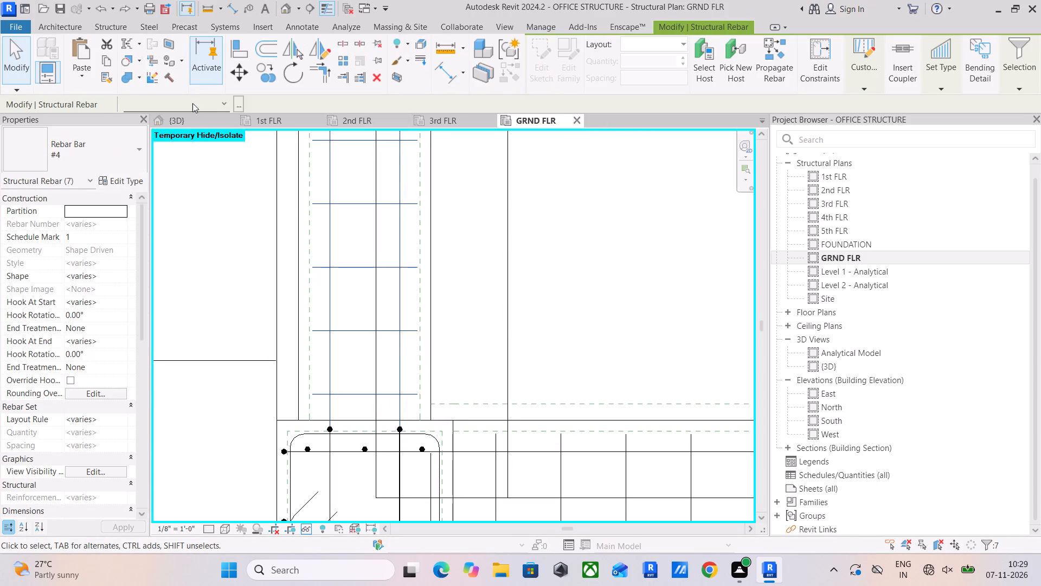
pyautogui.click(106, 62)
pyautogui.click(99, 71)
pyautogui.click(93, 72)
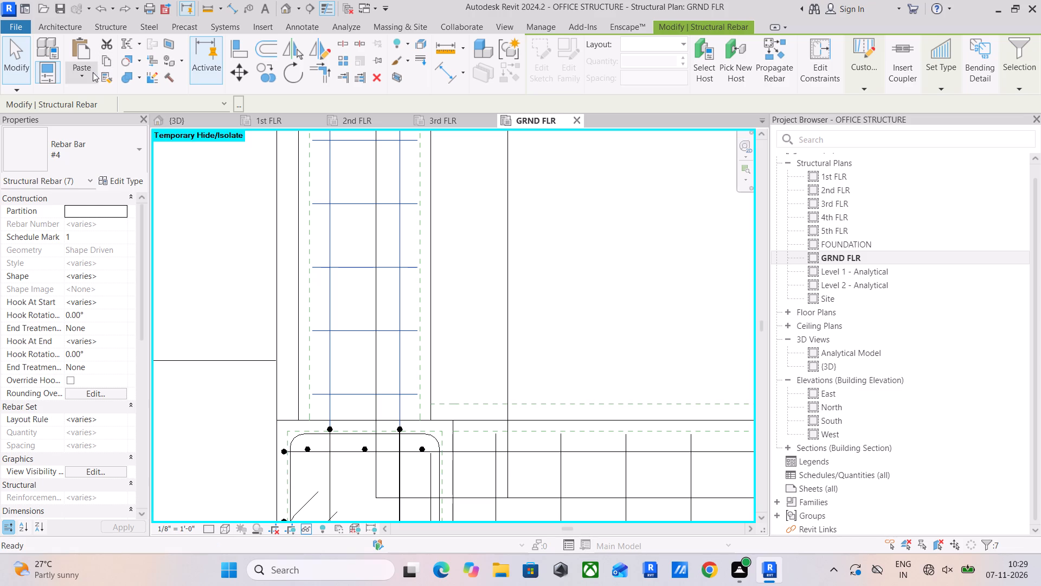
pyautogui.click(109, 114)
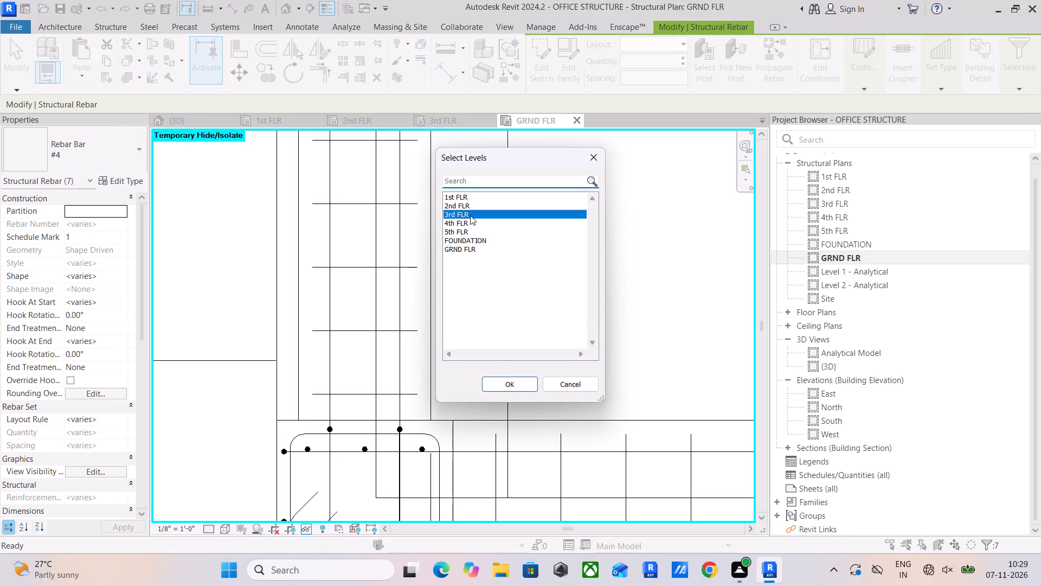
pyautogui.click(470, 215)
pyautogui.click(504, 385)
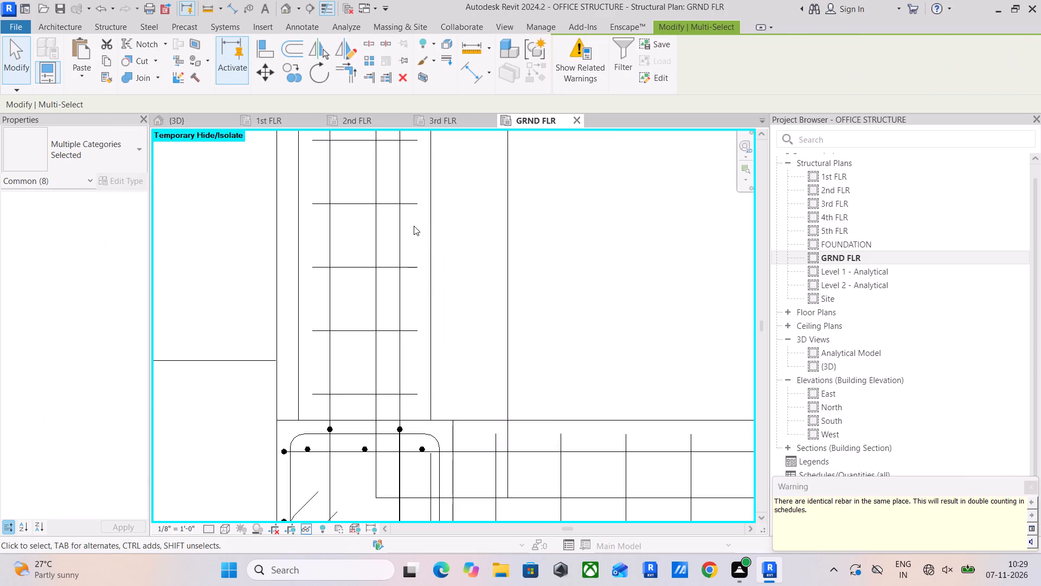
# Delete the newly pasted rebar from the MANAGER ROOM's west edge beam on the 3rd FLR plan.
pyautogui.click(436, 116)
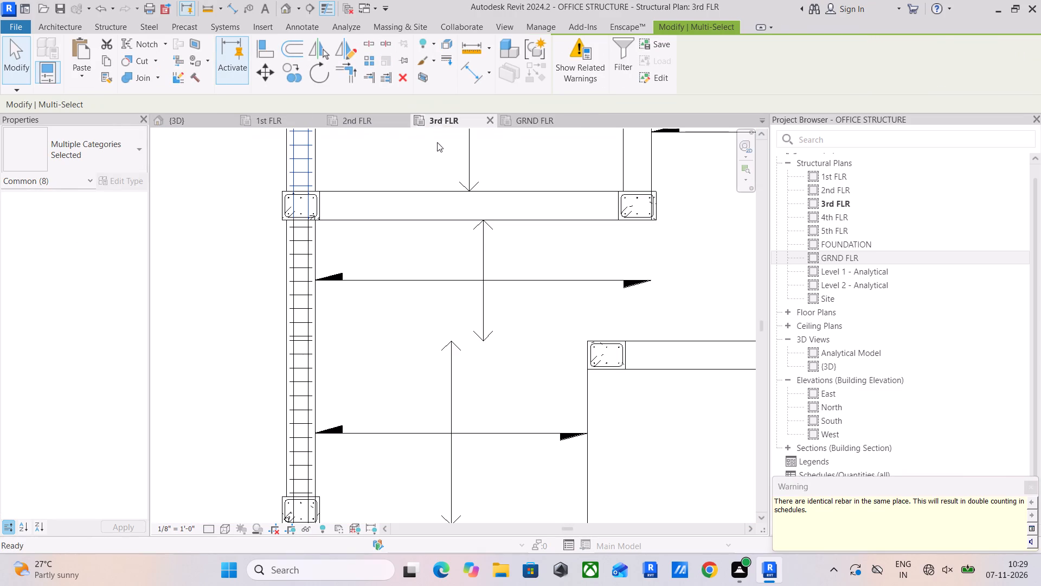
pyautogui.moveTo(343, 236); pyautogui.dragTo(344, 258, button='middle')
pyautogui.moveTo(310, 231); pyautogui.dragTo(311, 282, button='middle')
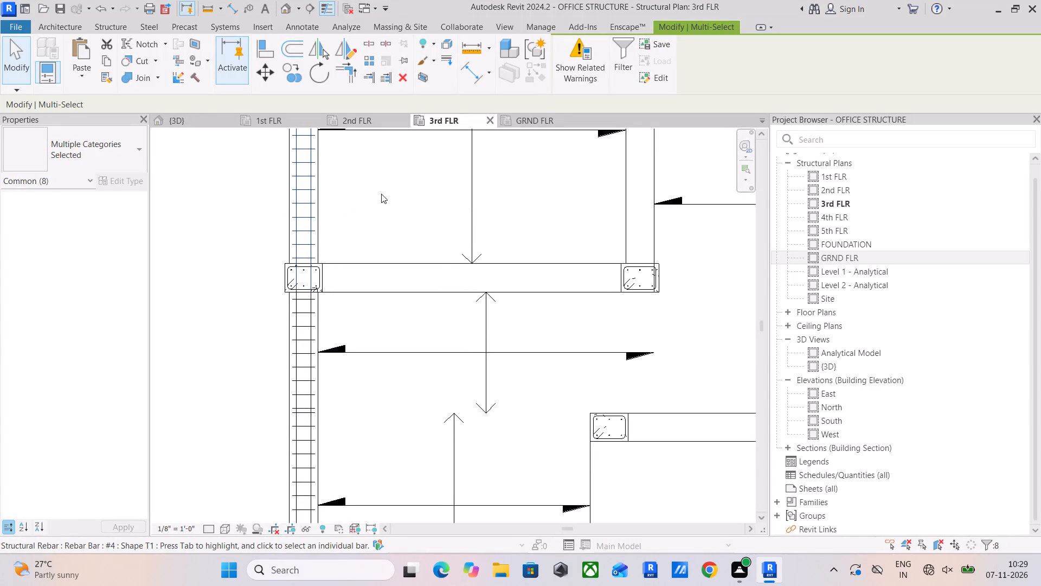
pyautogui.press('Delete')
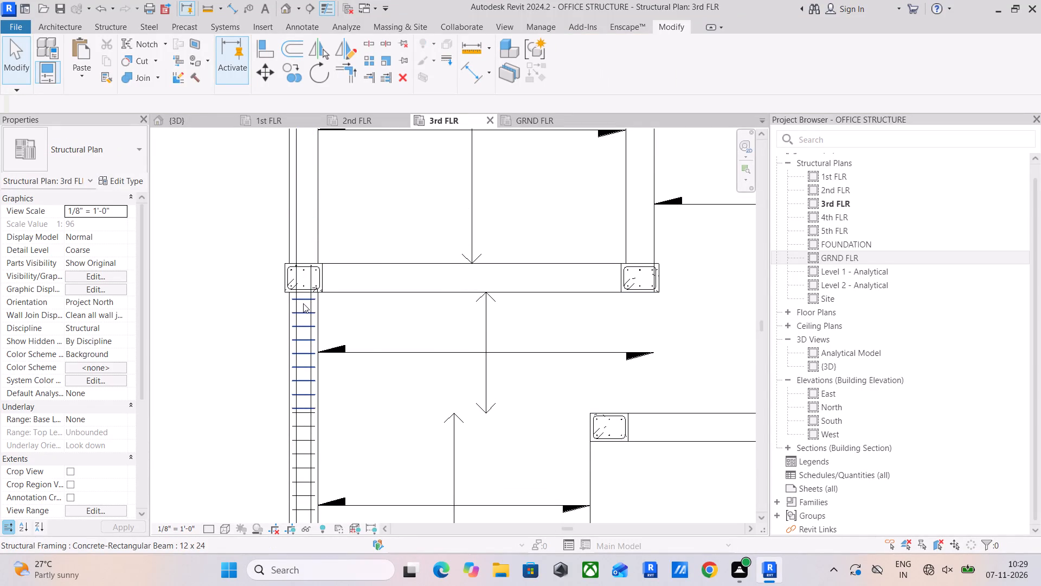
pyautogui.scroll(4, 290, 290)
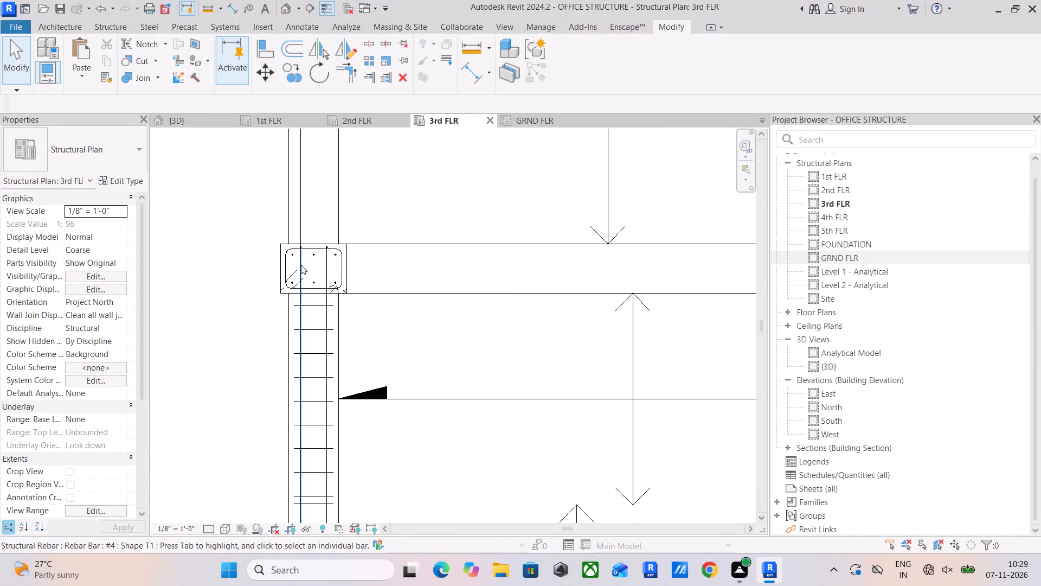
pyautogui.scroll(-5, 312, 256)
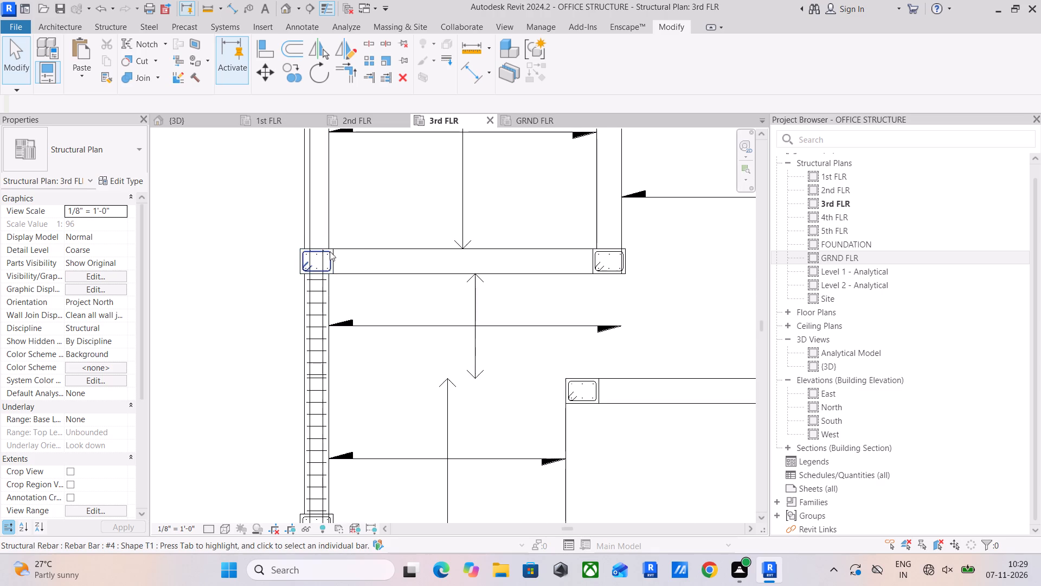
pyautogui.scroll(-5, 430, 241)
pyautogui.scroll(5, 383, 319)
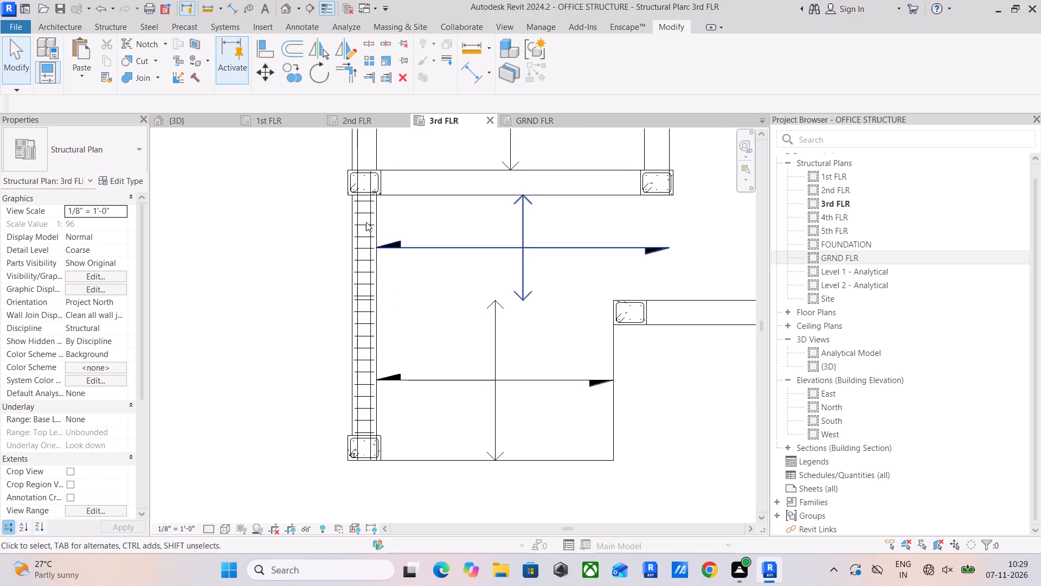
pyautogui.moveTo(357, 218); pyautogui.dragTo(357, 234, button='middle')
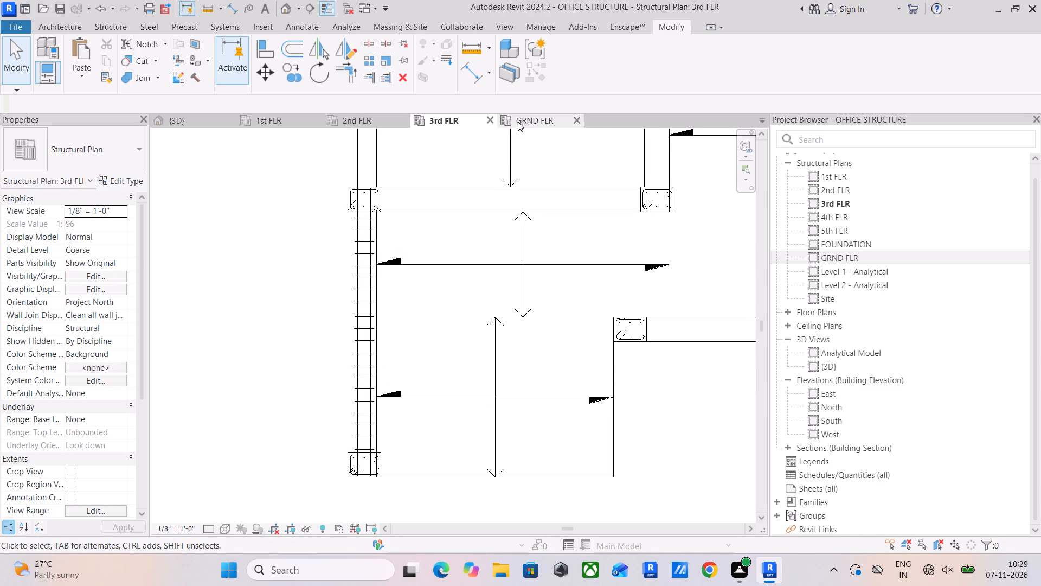
# Reset the temporary hide/isolate on the GRND FLR structural plan.
pyautogui.click(523, 120)
pyautogui.scroll(-15, 464, 288)
pyautogui.moveTo(470, 289); pyautogui.dragTo(440, 308, button='middle')
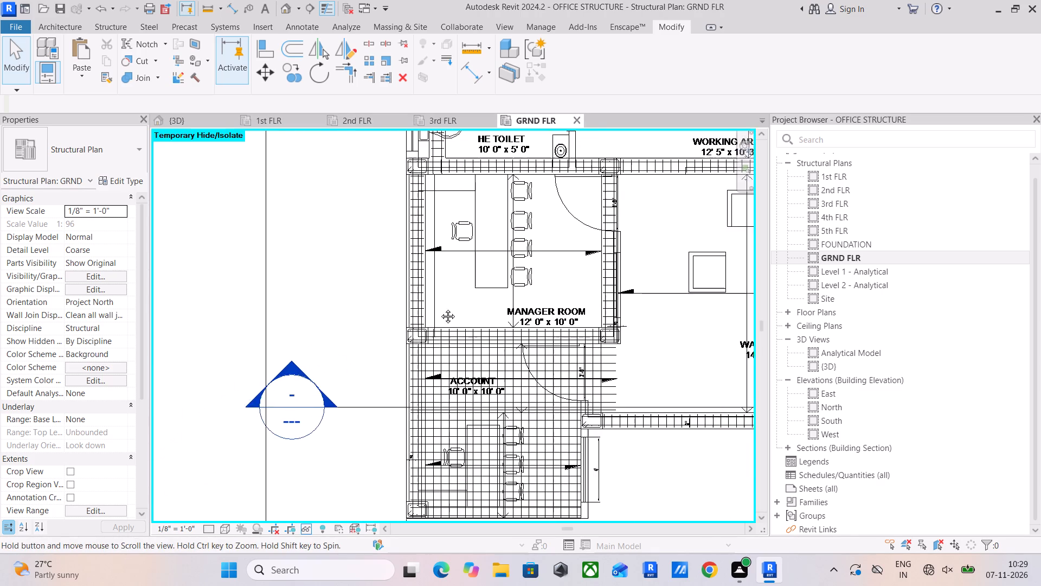
pyautogui.moveTo(440, 308); pyautogui.dragTo(408, 304, button='middle')
pyautogui.scroll(-3, 407, 302)
pyautogui.moveTo(417, 302); pyautogui.dragTo(291, 416, button='middle')
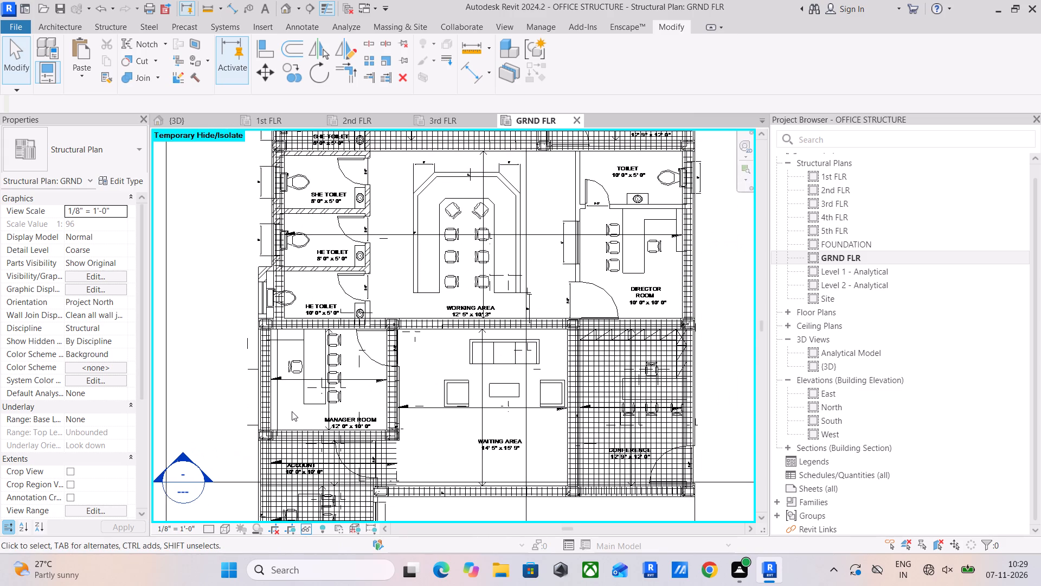
pyautogui.write('hr')
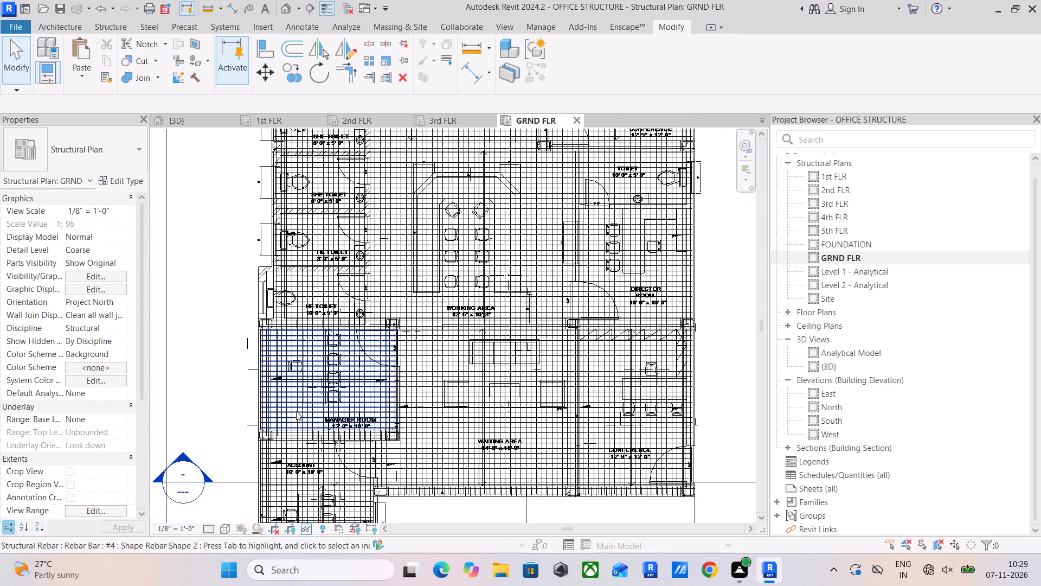
# Reselect only structural rebar in the MANAGER ROOM's west edge beam on GRND FLR and paste a copy aligned to 3rd FLR.
pyautogui.scroll(5, 271, 399)
pyautogui.scroll(11, 224, 347)
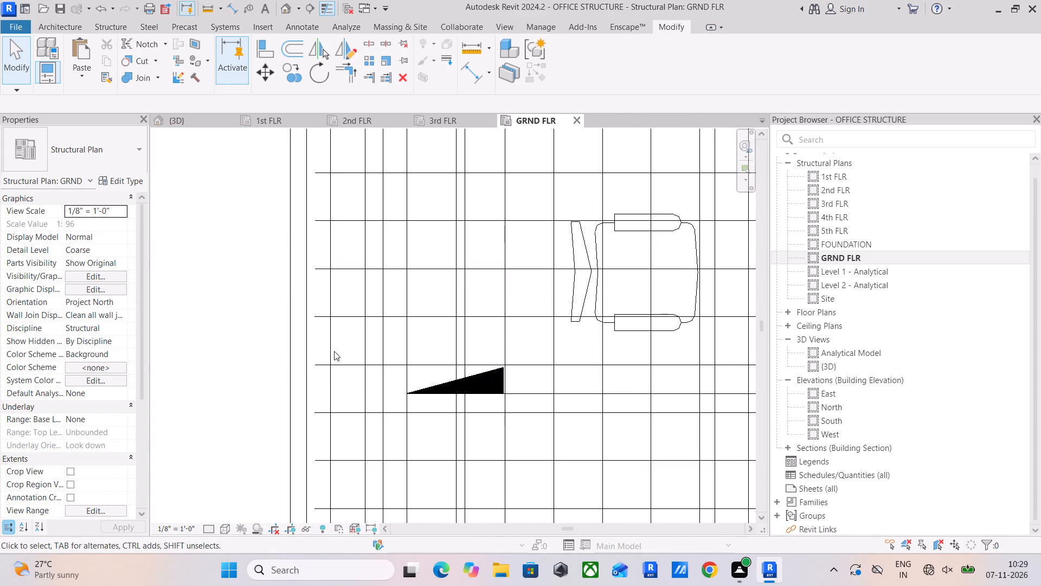
pyautogui.click(382, 341)
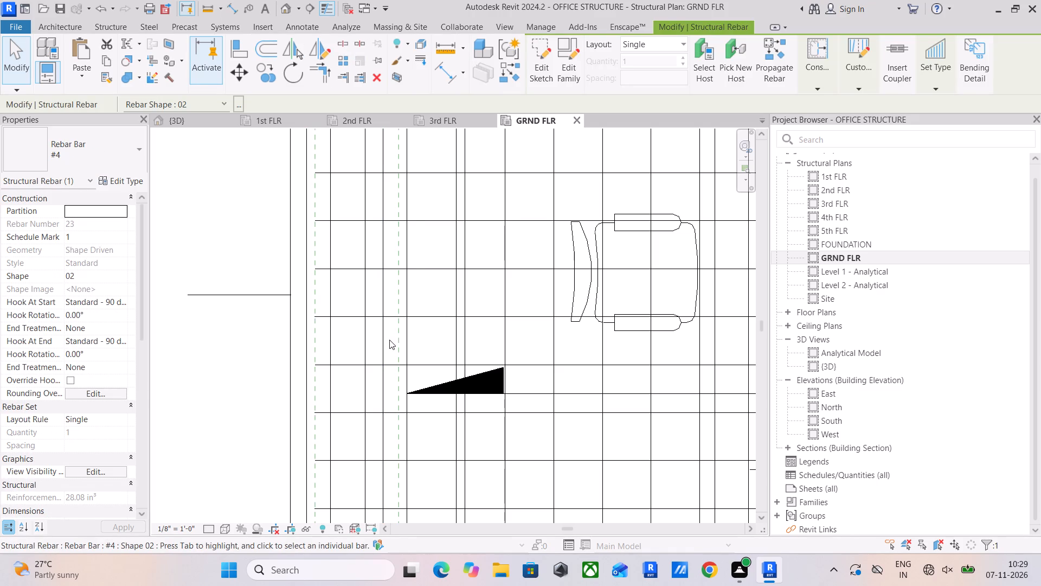
pyautogui.moveTo(390, 339); pyautogui.dragTo(340, 358)
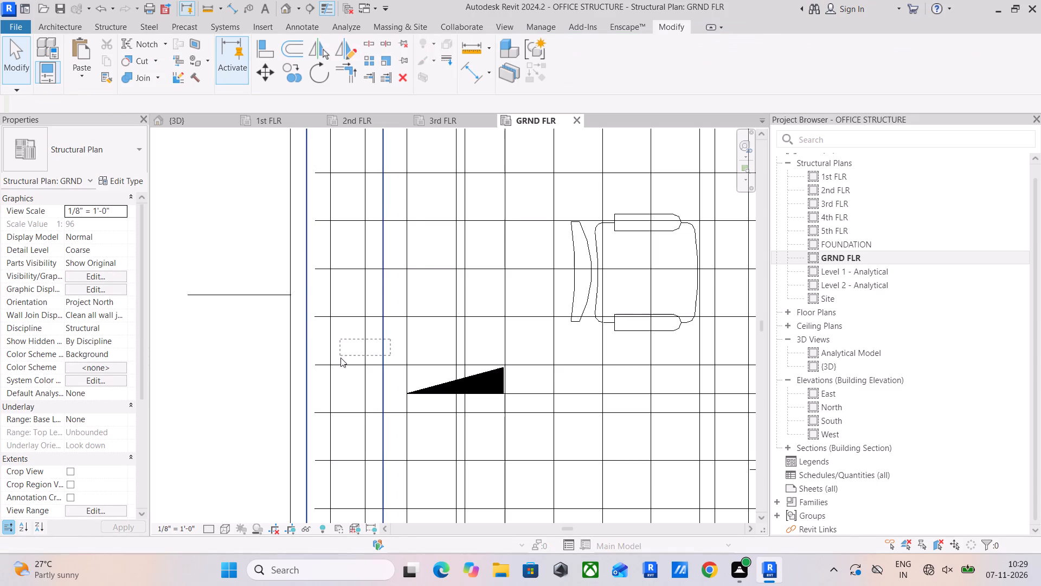
pyautogui.moveTo(340, 358); pyautogui.dragTo(322, 376)
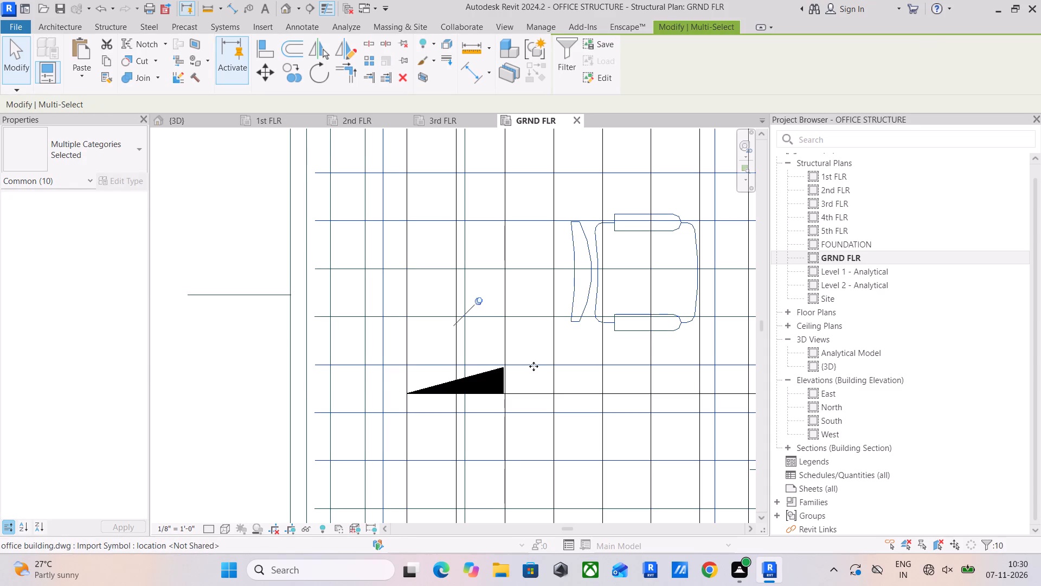
pyautogui.keyDown('shift'); pyautogui.click(535, 364); pyautogui.keyUp('shift')
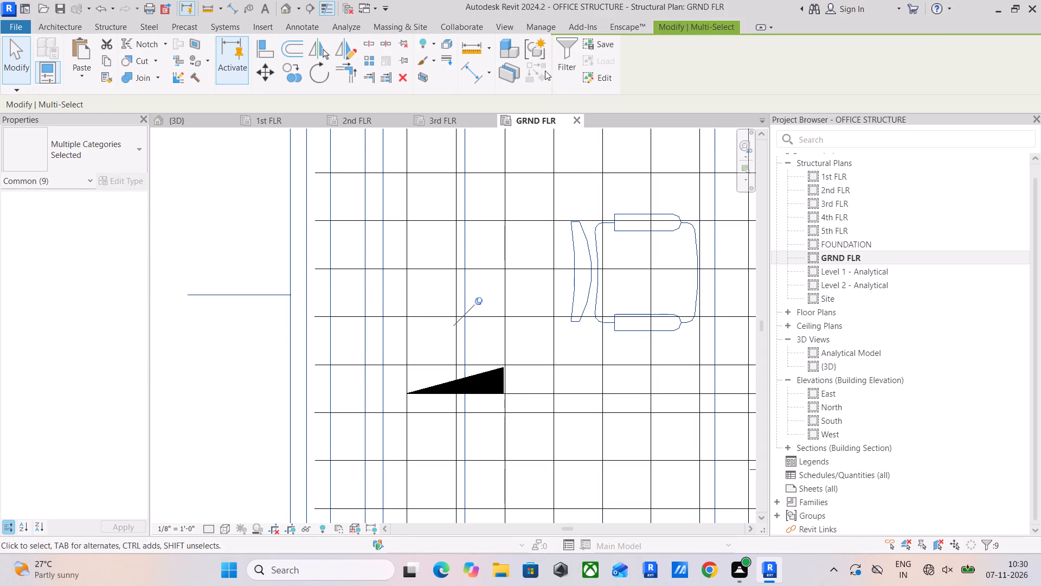
pyautogui.click(561, 63)
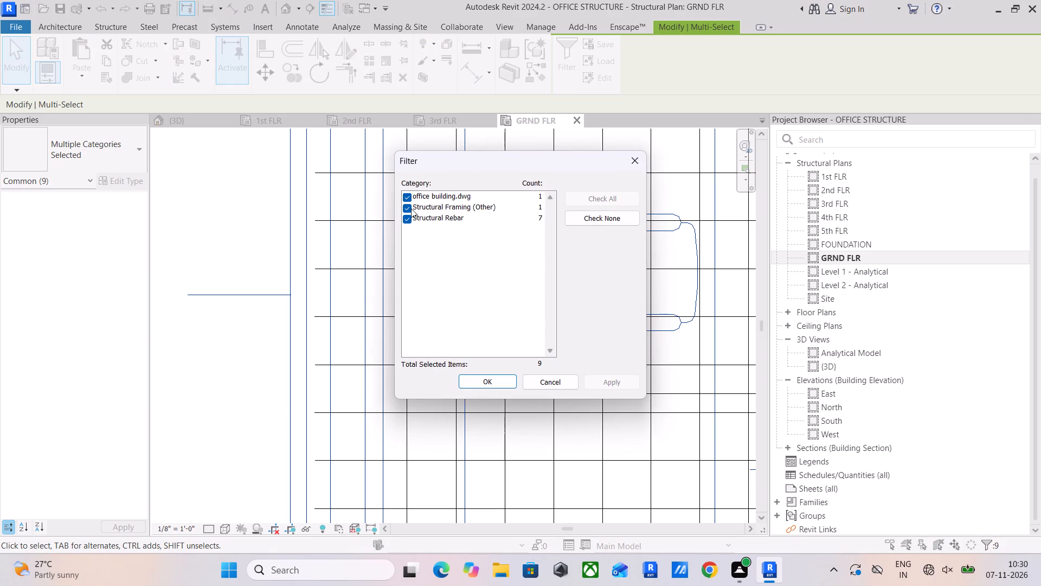
pyautogui.click(407, 209)
pyautogui.click(408, 196)
pyautogui.click(493, 380)
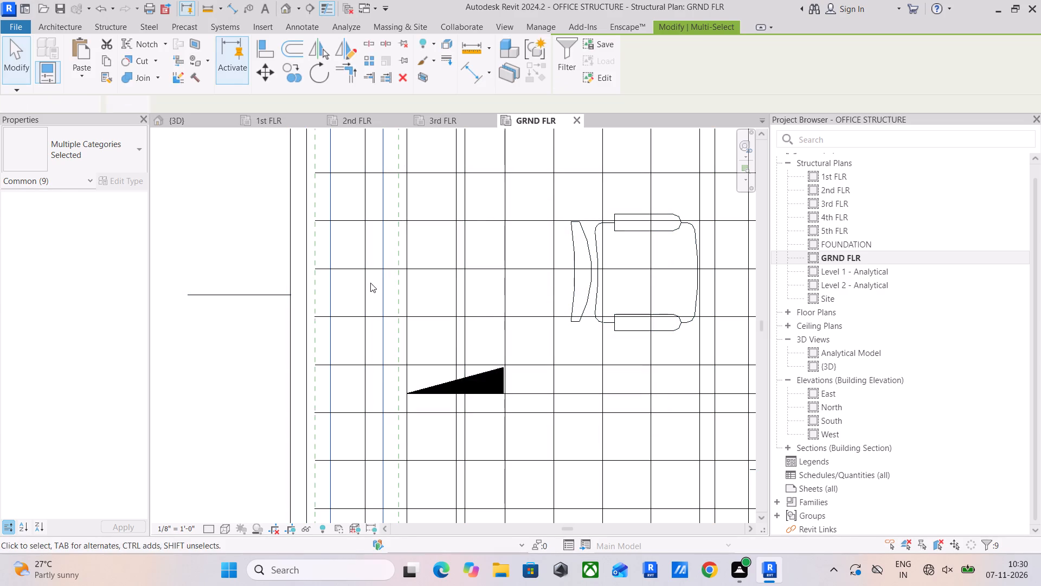
pyautogui.click(105, 61)
pyautogui.click(88, 72)
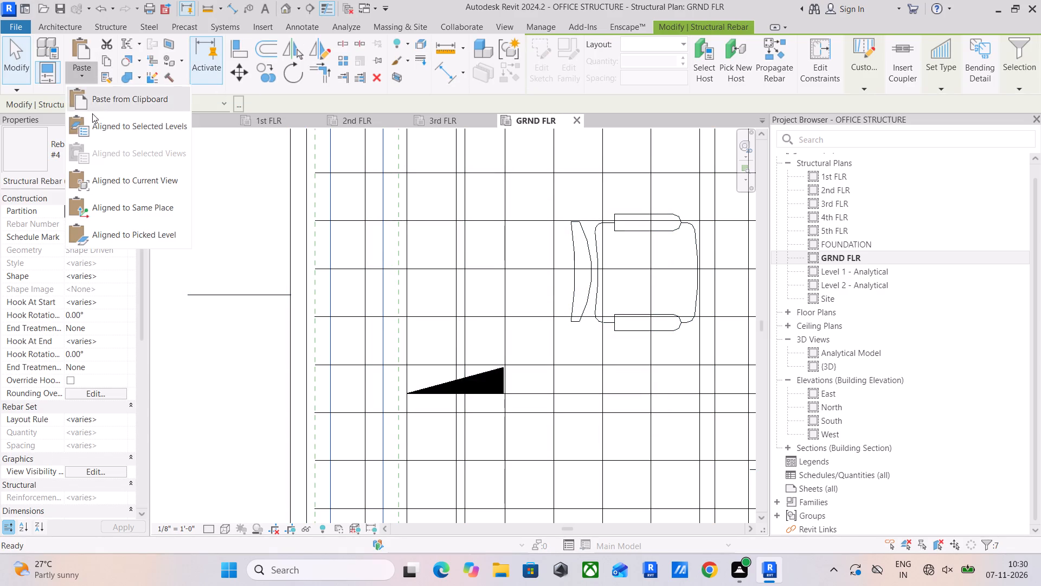
pyautogui.click(114, 133)
pyautogui.click(459, 213)
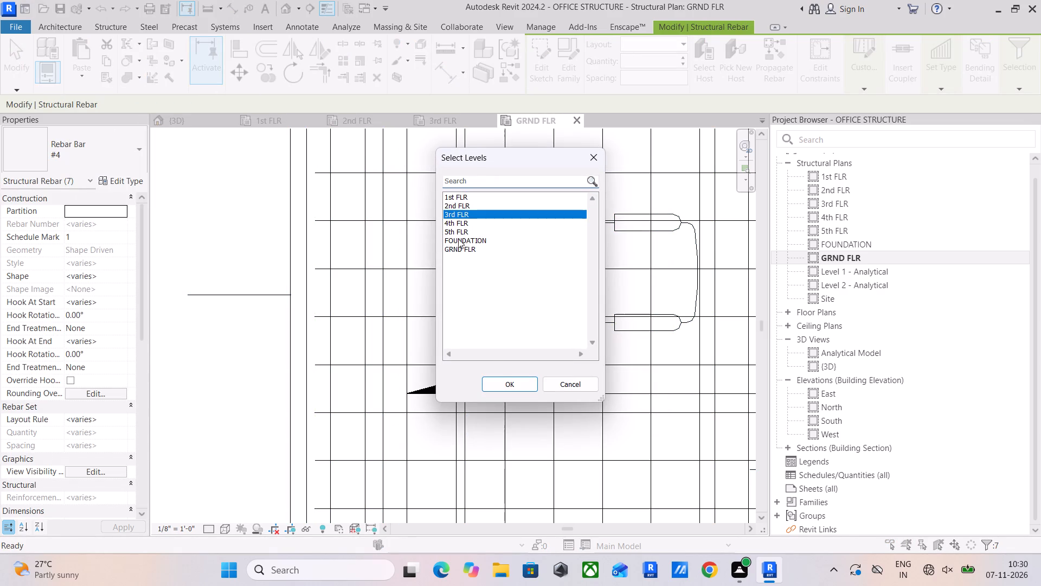
pyautogui.click(506, 385)
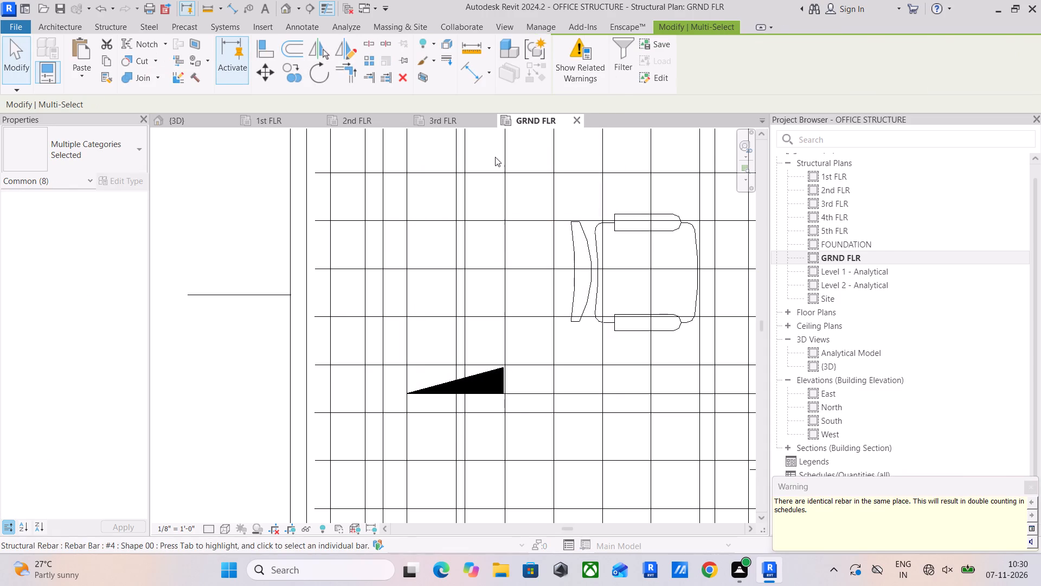
# Check the pasted beam rebar on the 3rd FLR plan and in a 3D selection box, facing it from the Left side.
pyautogui.click(464, 118)
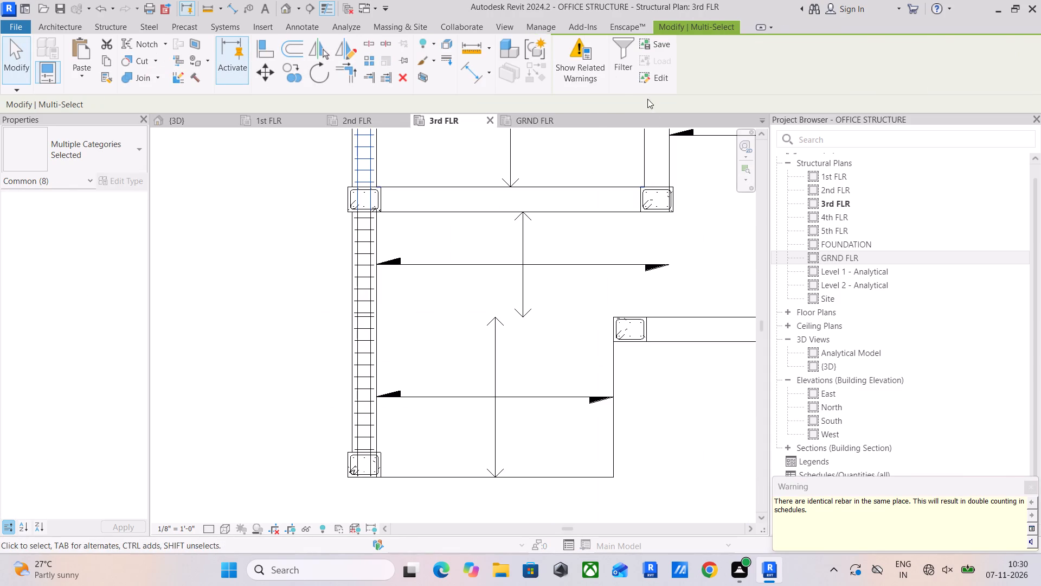
pyautogui.click(423, 71)
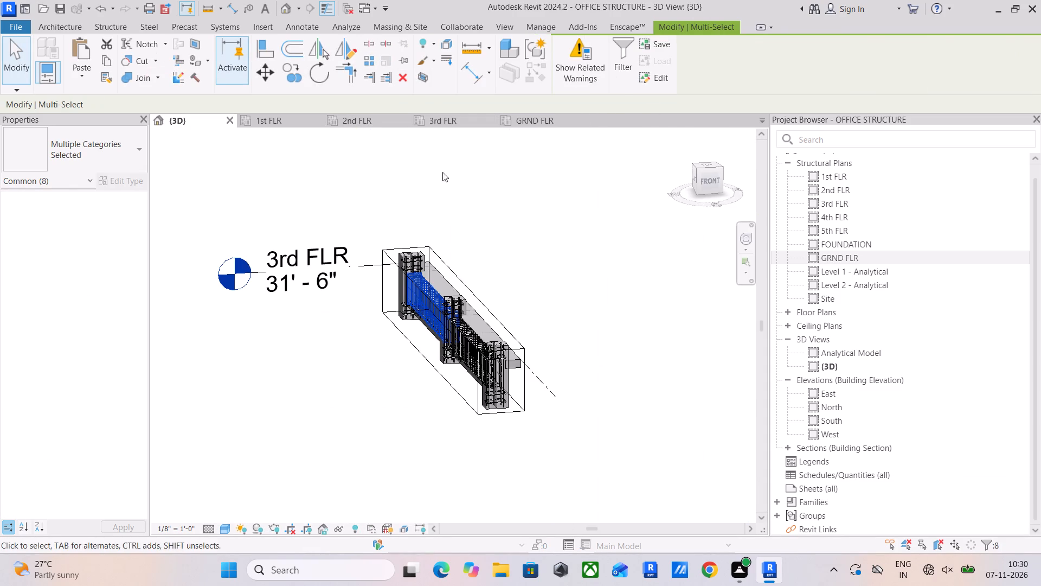
pyautogui.keyDown('shift'); pyautogui.moveTo(419, 330); pyautogui.dragTo(552, 319, button='middle'); pyautogui.keyUp('shift')
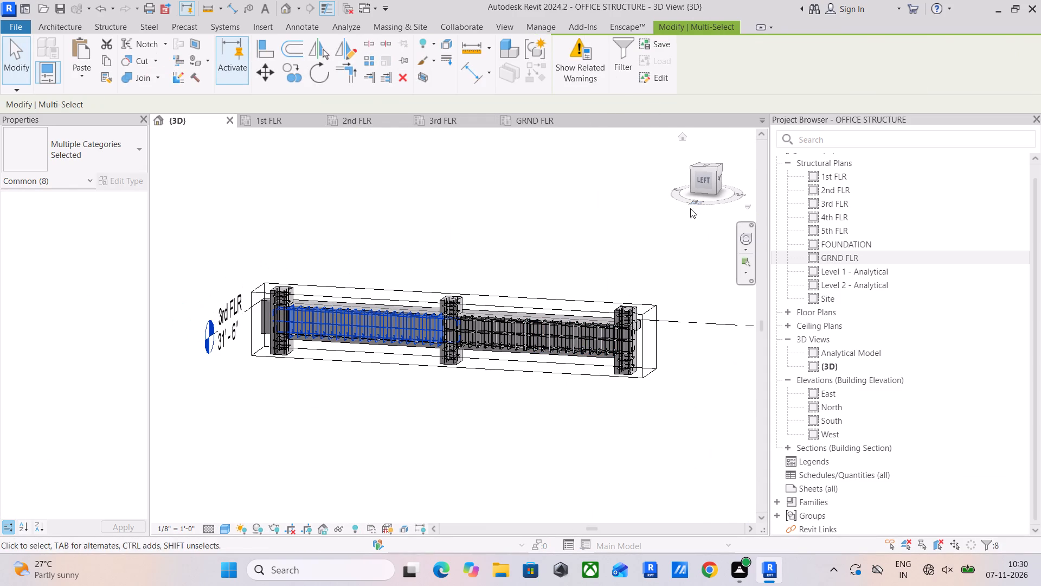
pyautogui.click(701, 181)
pyautogui.scroll(6, 345, 351)
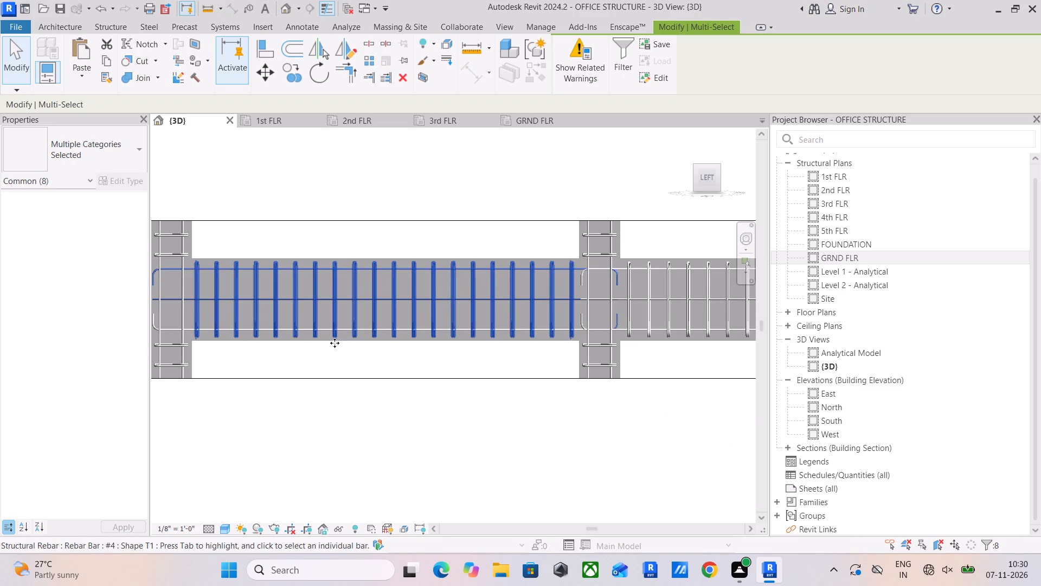
pyautogui.moveTo(304, 427); pyautogui.dragTo(309, 418)
pyautogui.scroll(4, 330, 309)
# Inspect the mid-height straight #4 bar pasted in the 3rd FLR beam, following it along the span to the column.
pyautogui.click(334, 297)
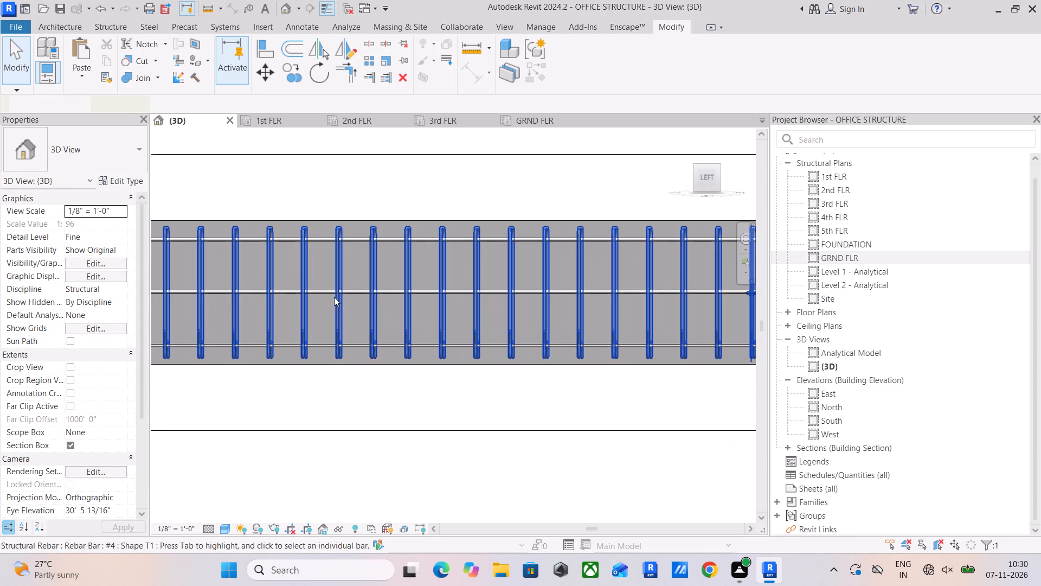
pyautogui.click(360, 297)
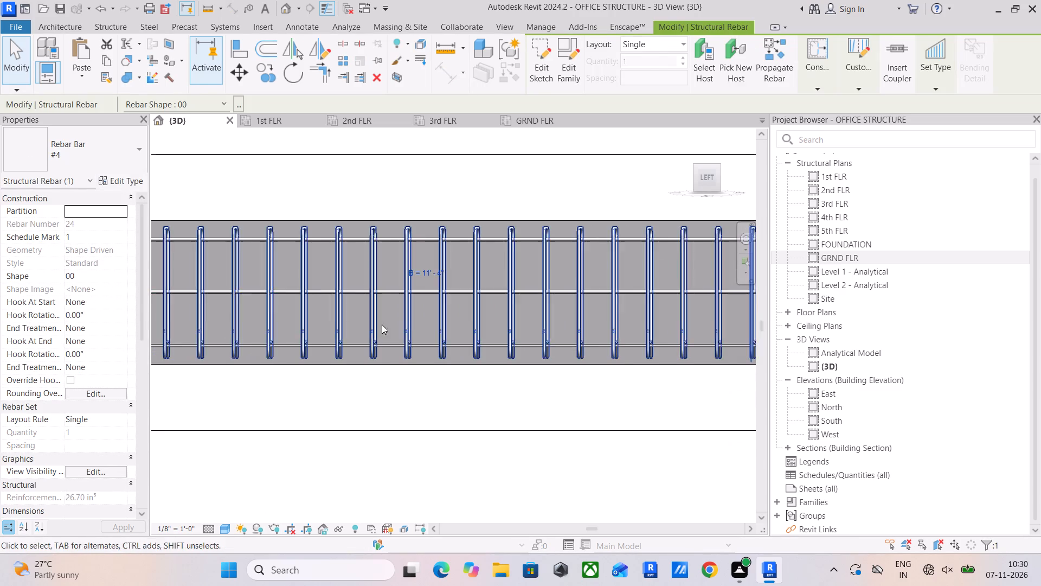
pyautogui.scroll(-3, 405, 329)
pyautogui.moveTo(615, 334); pyautogui.dragTo(479, 350, button='middle')
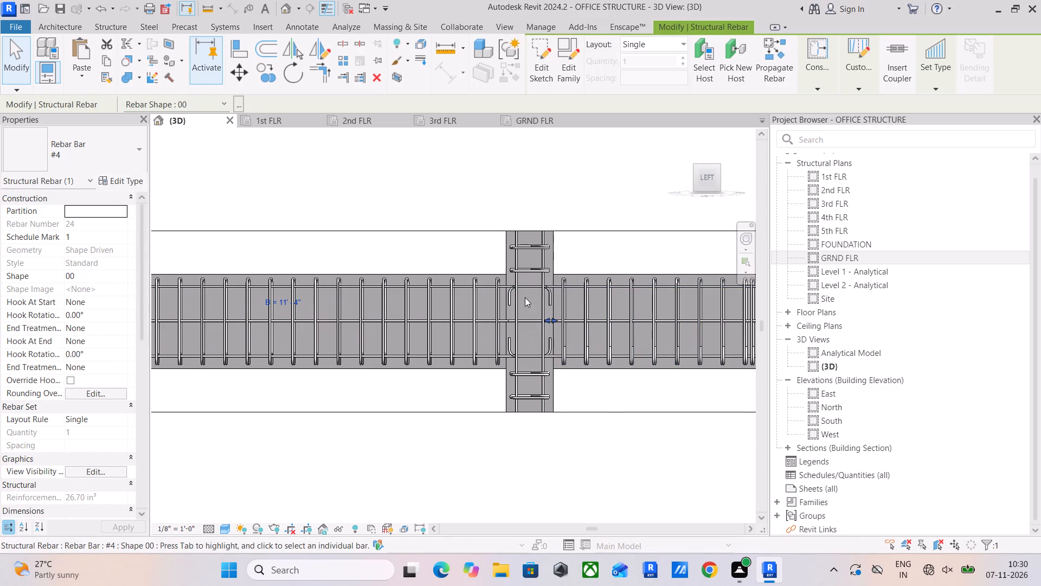
pyautogui.scroll(3, 495, 290)
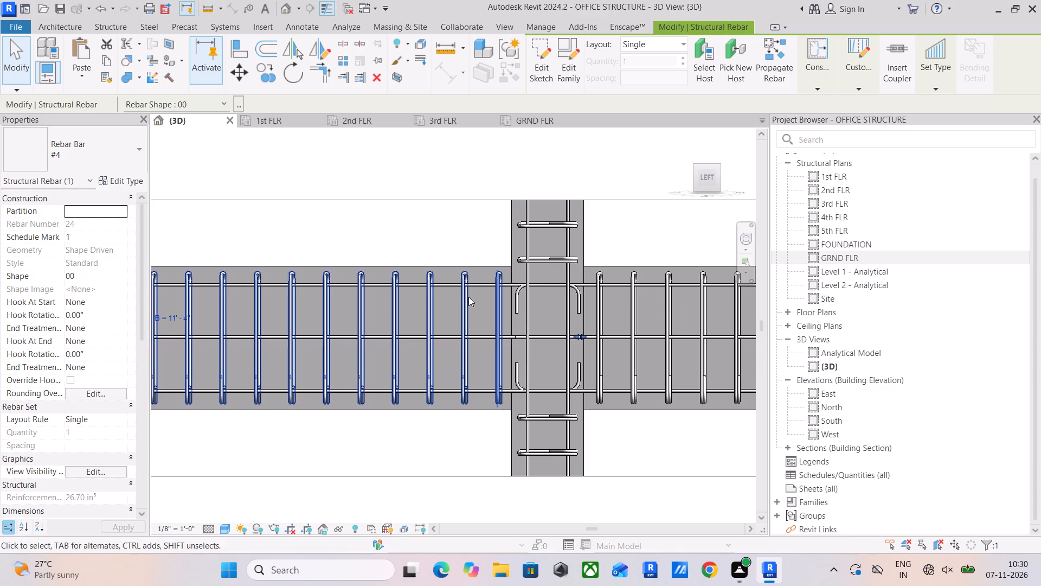
pyautogui.keyDown('shift'); pyautogui.moveTo(466, 303); pyautogui.dragTo(597, 398, button='middle'); pyautogui.keyUp('shift')
pyautogui.moveTo(583, 391); pyautogui.dragTo(723, 345, button='middle')
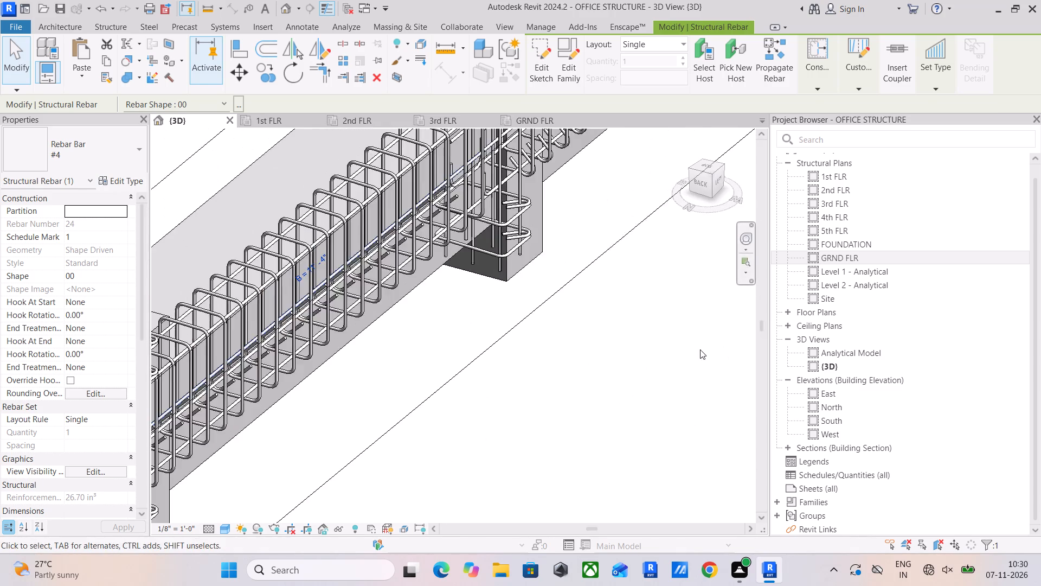
pyautogui.scroll(-3, 494, 384)
pyautogui.moveTo(494, 384); pyautogui.dragTo(611, 372, button='middle')
pyautogui.scroll(5, 325, 400)
pyautogui.moveTo(368, 375); pyautogui.dragTo(374, 374, button='middle')
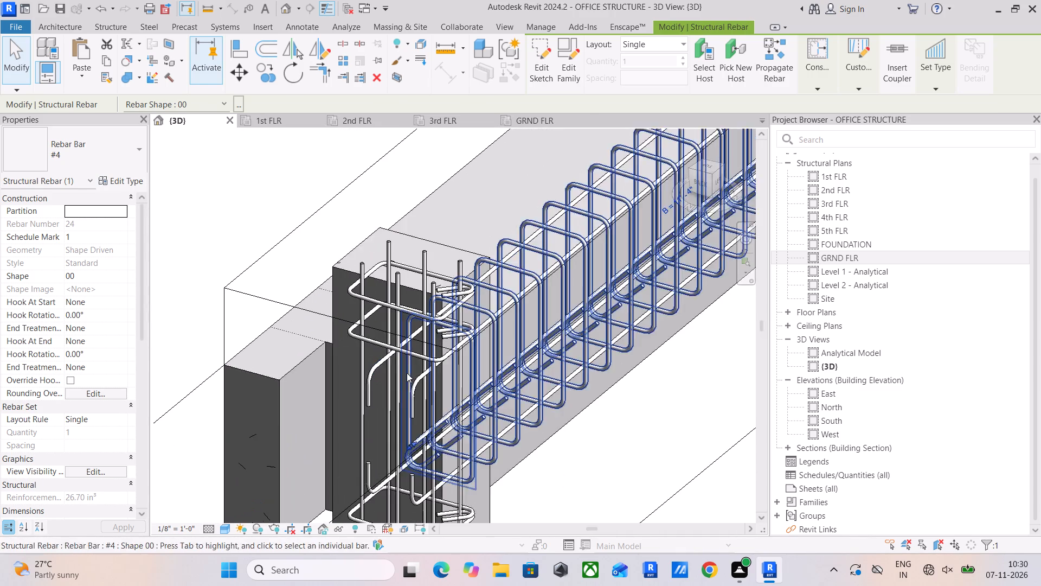
pyautogui.moveTo(407, 373); pyautogui.dragTo(362, 440, button='middle')
pyautogui.scroll(-6, 687, 249)
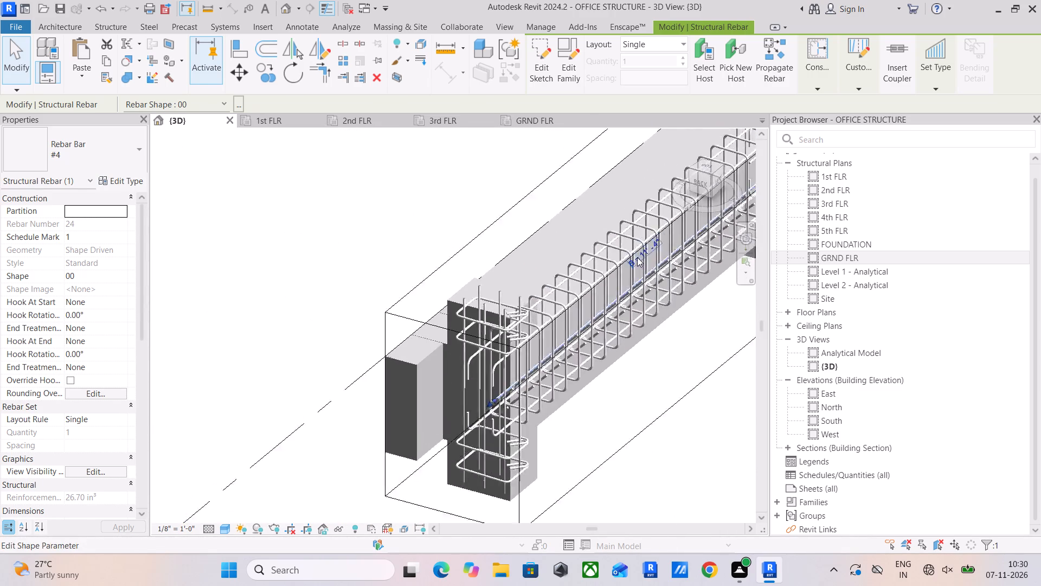
pyautogui.scroll(-1, 637, 257)
# Inspect the beam's T1 stirrup set and its Shape 02 hooked bars individually at the north column.
pyautogui.click(679, 374)
pyautogui.click(629, 251)
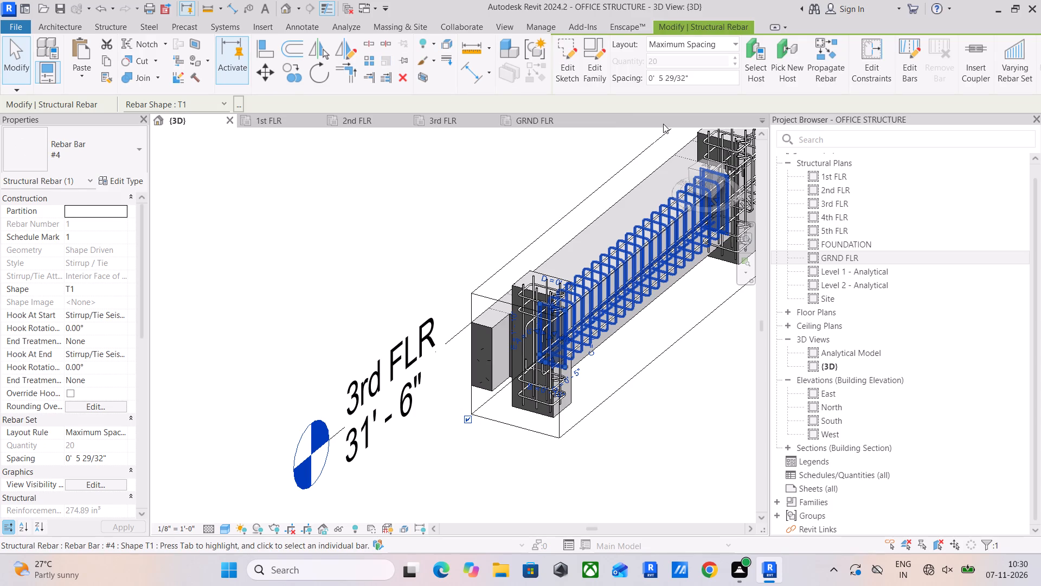
pyautogui.scroll(5, 612, 264)
pyautogui.scroll(5, 488, 327)
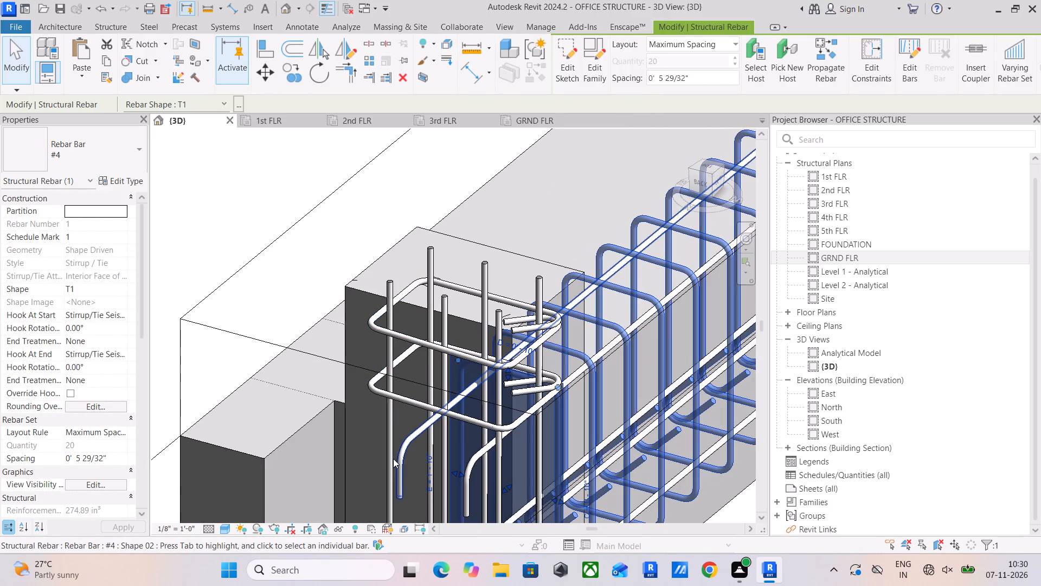
pyautogui.click(409, 448)
pyautogui.moveTo(409, 444); pyautogui.dragTo(398, 329, button='middle')
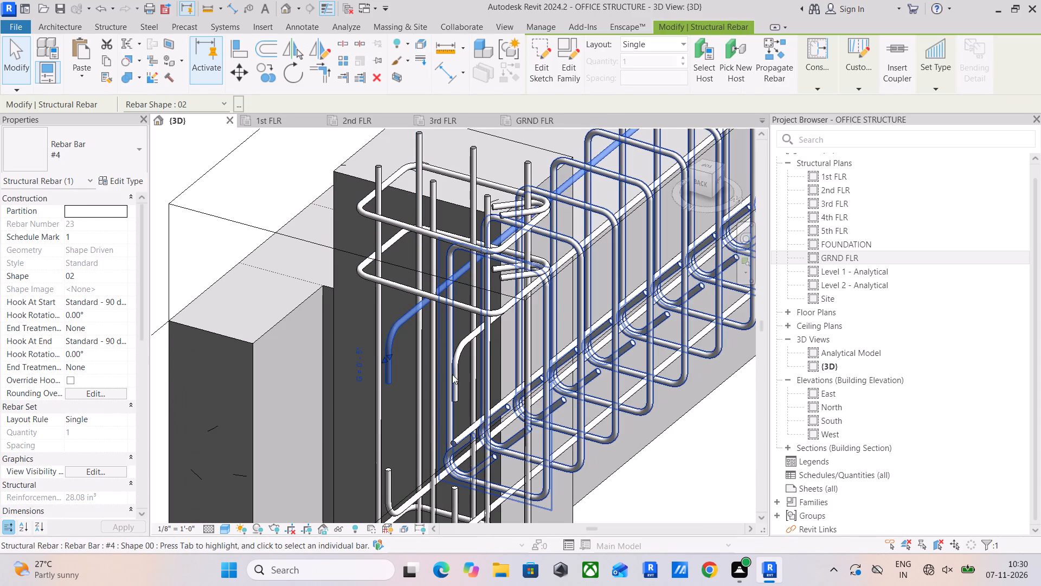
pyautogui.click(454, 370)
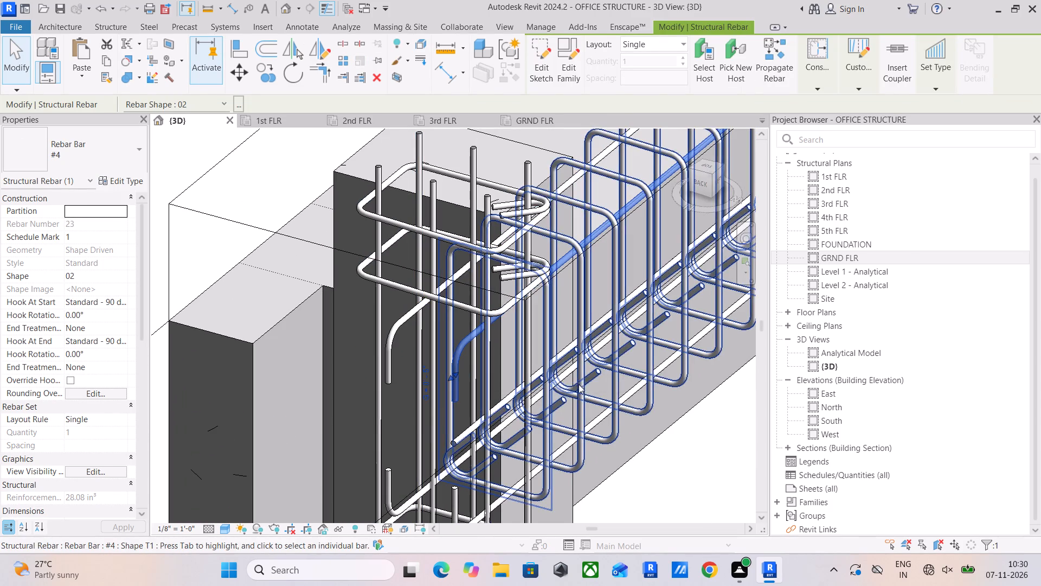
pyautogui.moveTo(576, 386); pyautogui.dragTo(552, 234, button='middle')
pyautogui.click(367, 332)
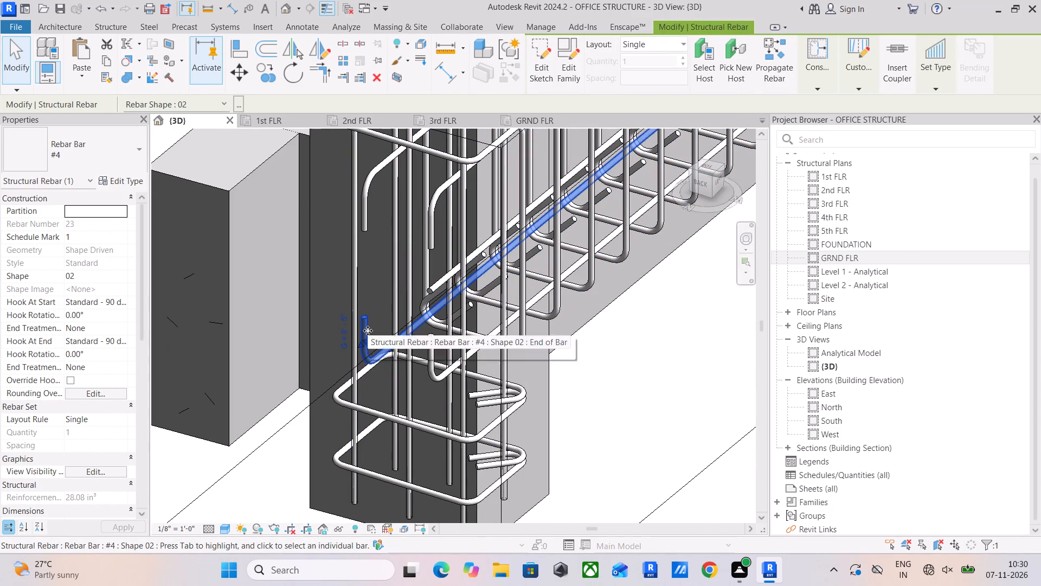
# Delete the overlapping Shape 02 bottom hooked bar on the west side of the beam at the north column.
pyautogui.click(434, 363)
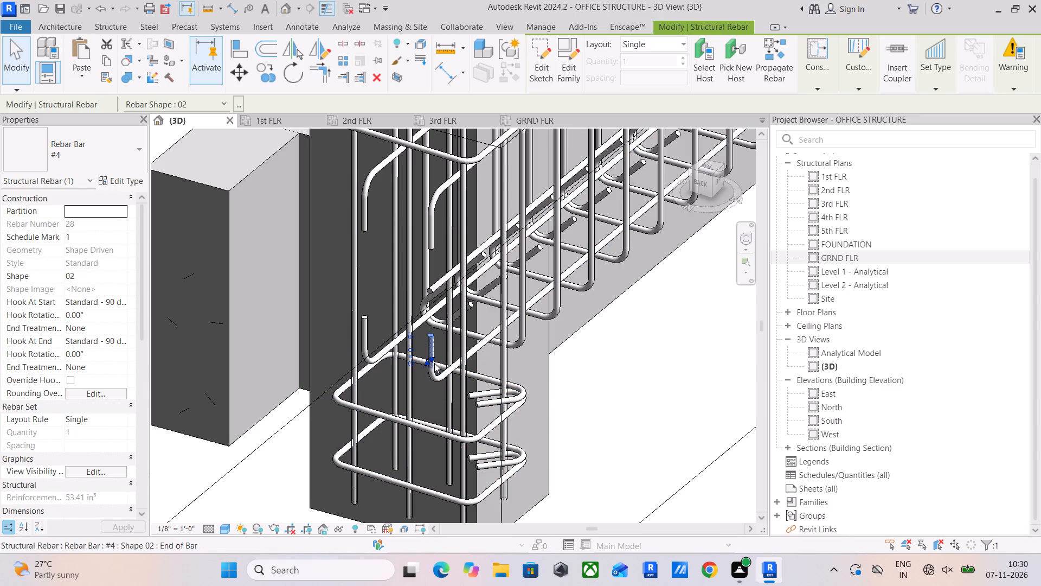
pyautogui.press('Delete')
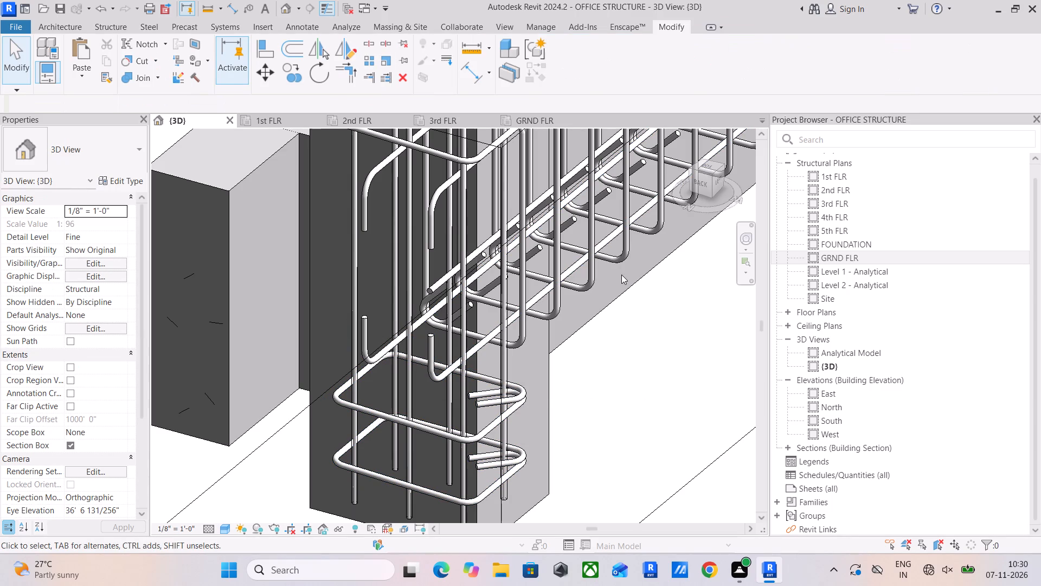
# Check the west-side bottom hooked bar and mid-height straight bar at the column for remaining duplicates.
pyautogui.click(428, 349)
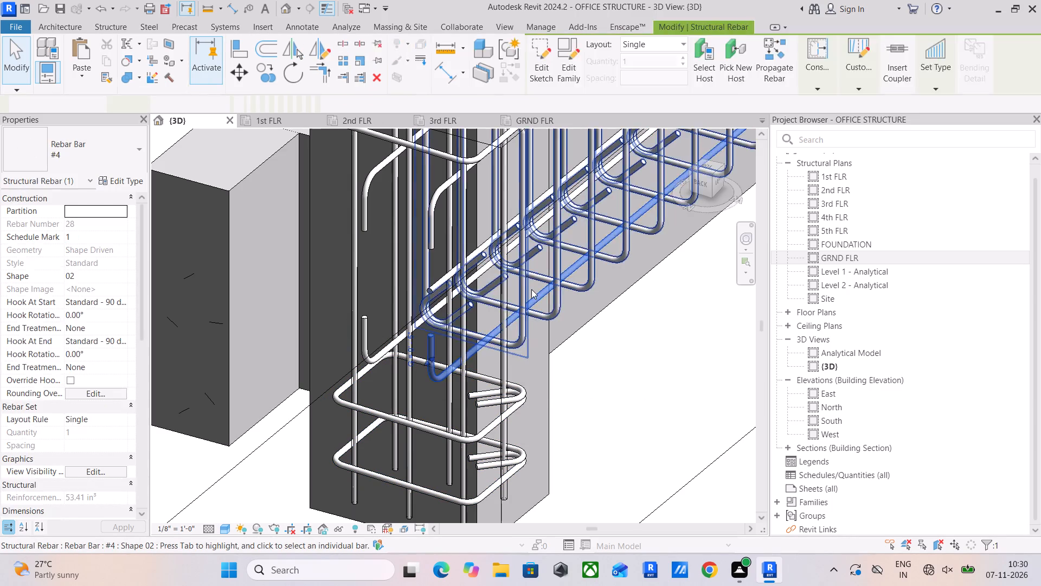
pyautogui.press('Escape')
pyautogui.scroll(-7, 531, 289)
pyautogui.moveTo(557, 300); pyautogui.dragTo(536, 329, button='middle')
pyautogui.scroll(5, 466, 326)
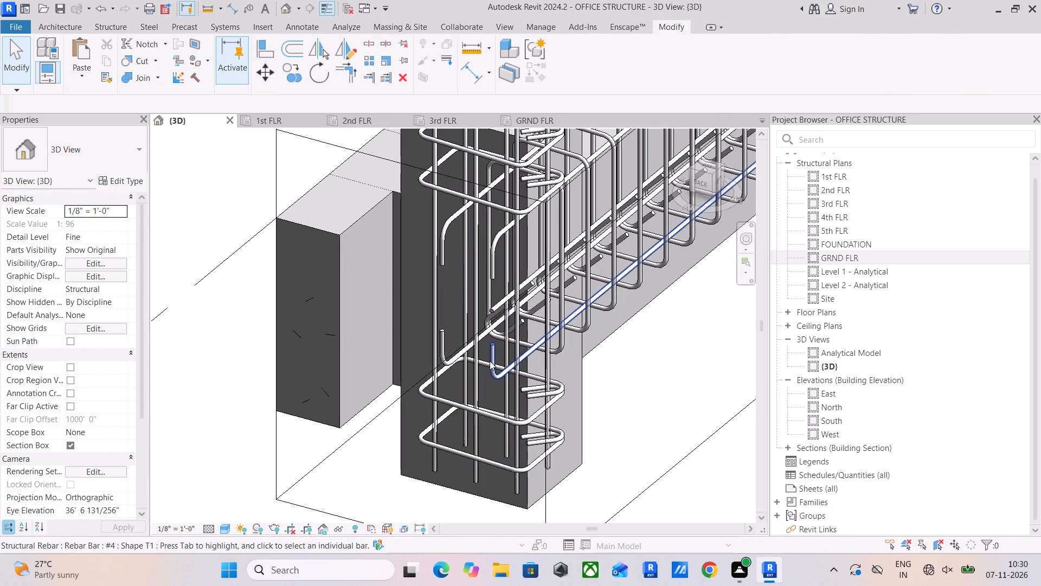
pyautogui.click(490, 361)
pyautogui.scroll(5, 496, 336)
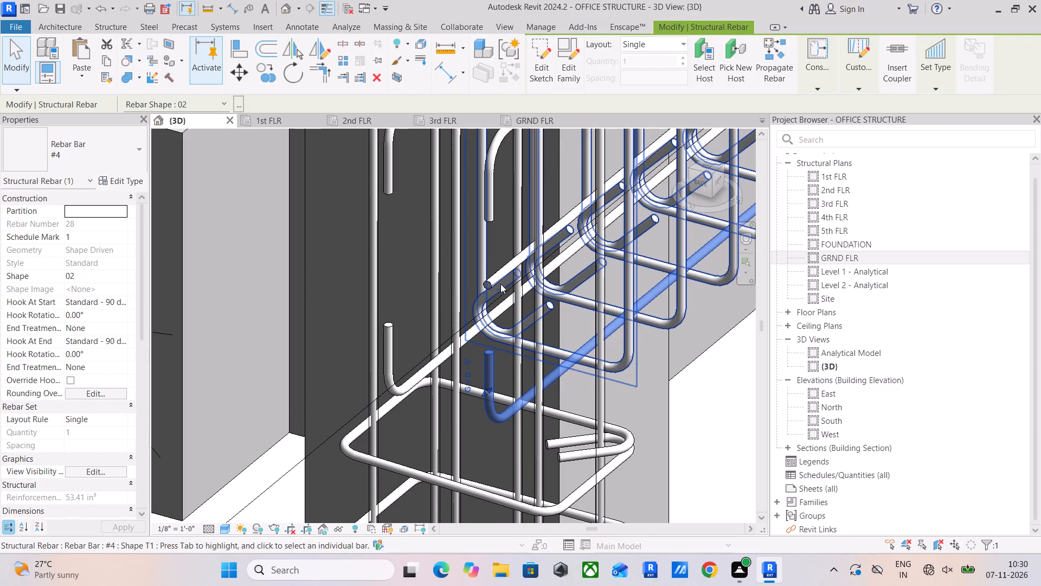
pyautogui.click(488, 275)
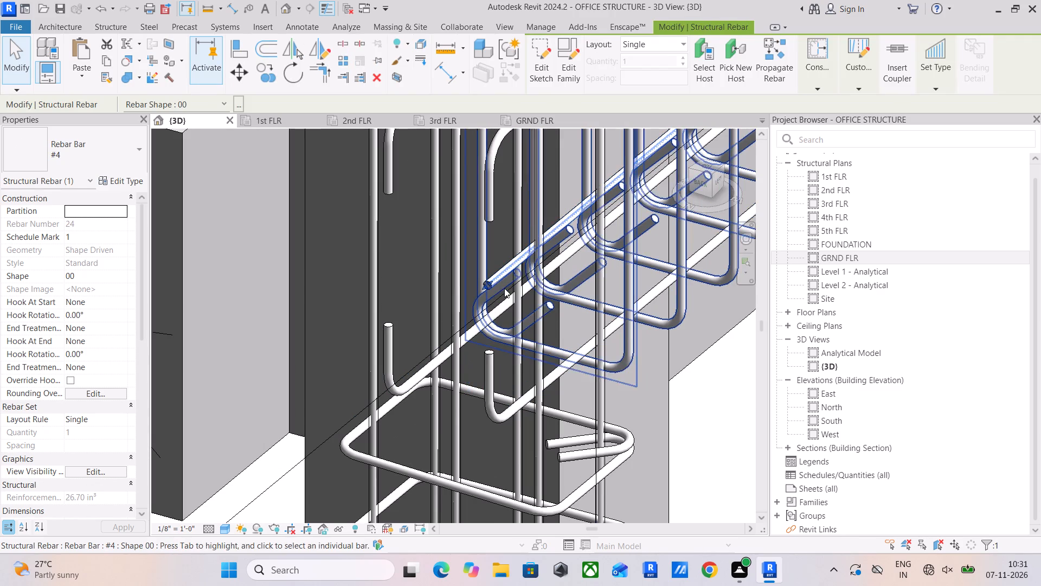
# Facing the beam from the Back side, delete the mid-height straight #4 bar on its west side.
pyautogui.scroll(-3, 494, 300)
pyautogui.keyDown('shift'); pyautogui.moveTo(497, 311); pyautogui.dragTo(512, 311, button='middle'); pyautogui.keyUp('shift')
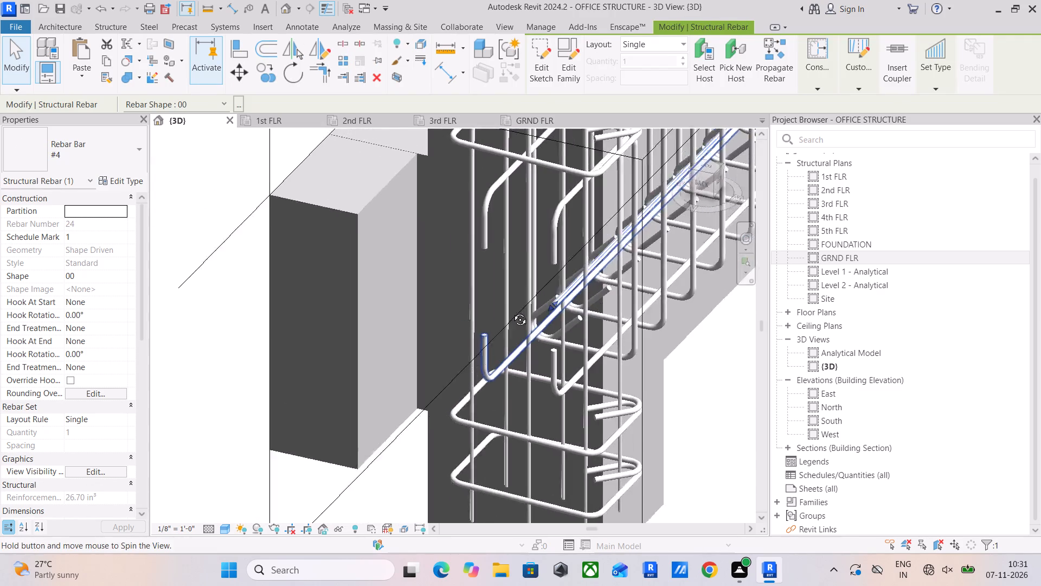
pyautogui.keyDown('shift'); pyautogui.moveTo(512, 311); pyautogui.dragTo(517, 311, button='middle'); pyautogui.keyUp('shift')
pyautogui.moveTo(517, 311); pyautogui.dragTo(331, 275, button='middle')
pyautogui.click(701, 189)
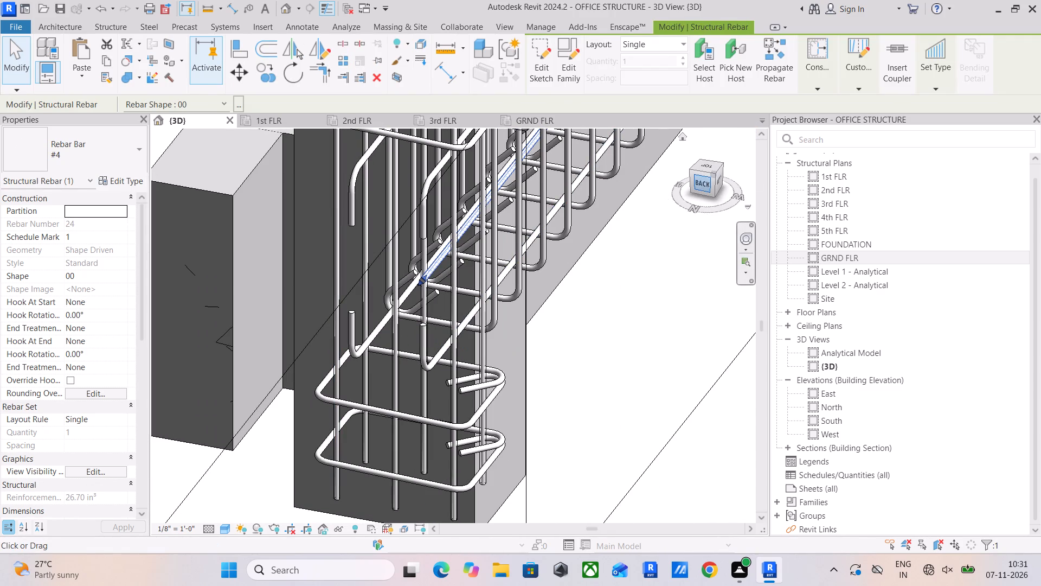
pyautogui.scroll(6, 401, 321)
pyautogui.scroll(2, 536, 345)
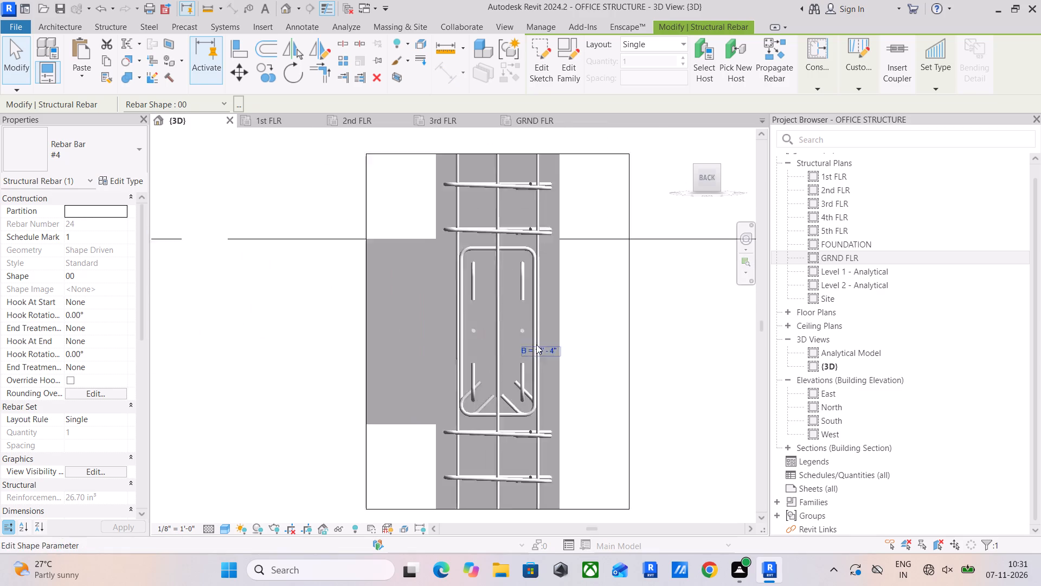
pyautogui.scroll(3, 536, 345)
pyautogui.scroll(5, 444, 297)
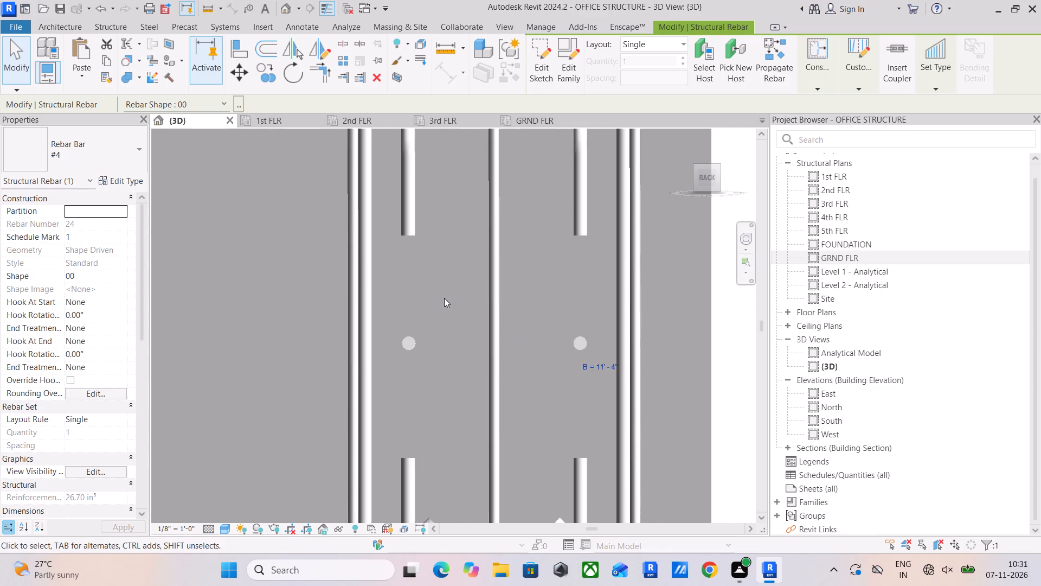
pyautogui.moveTo(444, 298); pyautogui.dragTo(440, 304)
pyautogui.click(416, 345)
pyautogui.click(578, 342)
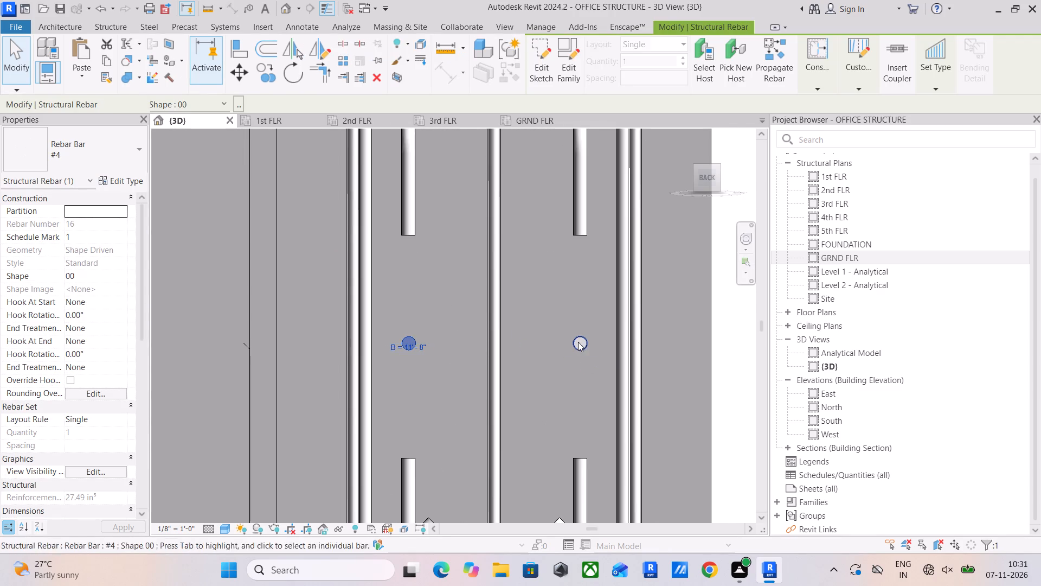
pyautogui.press('Delete')
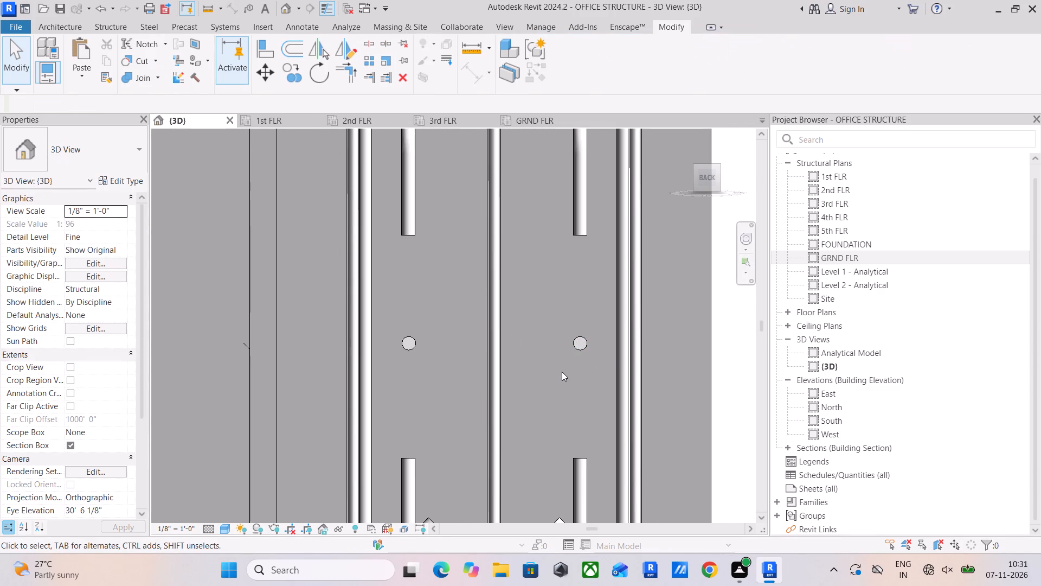
# Examine the mid-height bars inside the beam cage and at the north column in 3D.
pyautogui.scroll(-10, 562, 372)
pyautogui.keyDown('shift'); pyautogui.moveTo(626, 322); pyautogui.dragTo(519, 371, button='middle'); pyautogui.keyUp('shift')
pyautogui.scroll(-3, 517, 371)
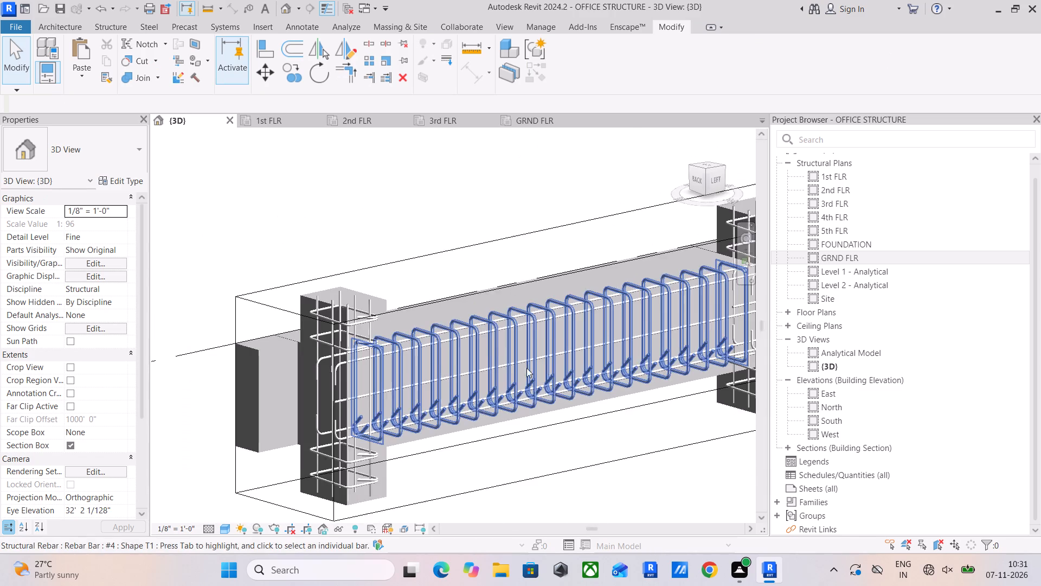
pyautogui.moveTo(567, 364); pyautogui.dragTo(541, 383, button='middle')
pyautogui.scroll(5, 397, 403)
pyautogui.keyDown('shift'); pyautogui.moveTo(229, 445); pyautogui.dragTo(264, 456, button='middle'); pyautogui.keyUp('shift')
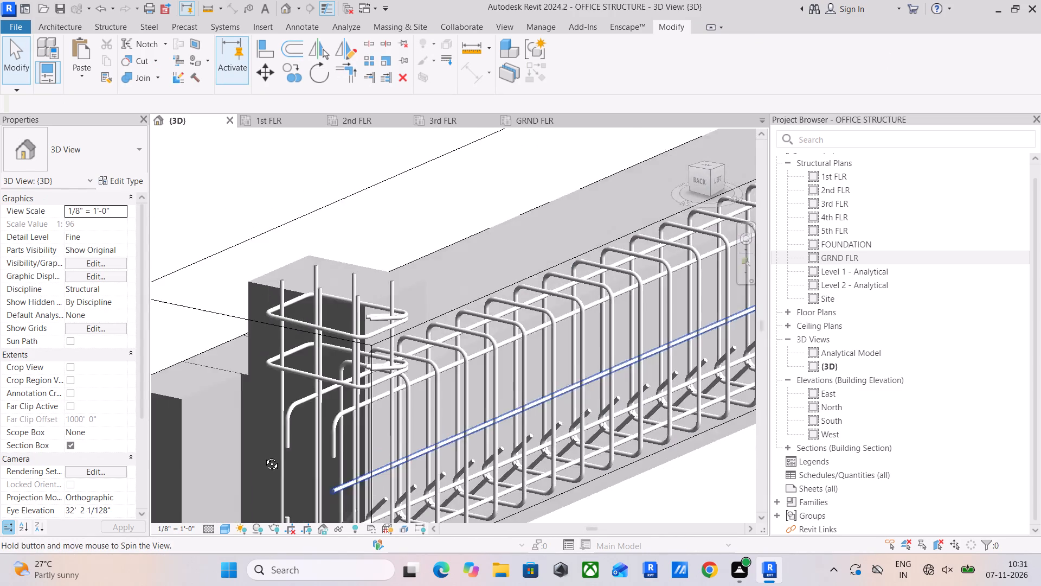
pyautogui.keyDown('shift'); pyautogui.moveTo(264, 456); pyautogui.dragTo(289, 458, button='middle'); pyautogui.keyUp('shift')
pyautogui.moveTo(310, 457); pyautogui.dragTo(303, 292, button='middle')
pyautogui.scroll(5, 403, 356)
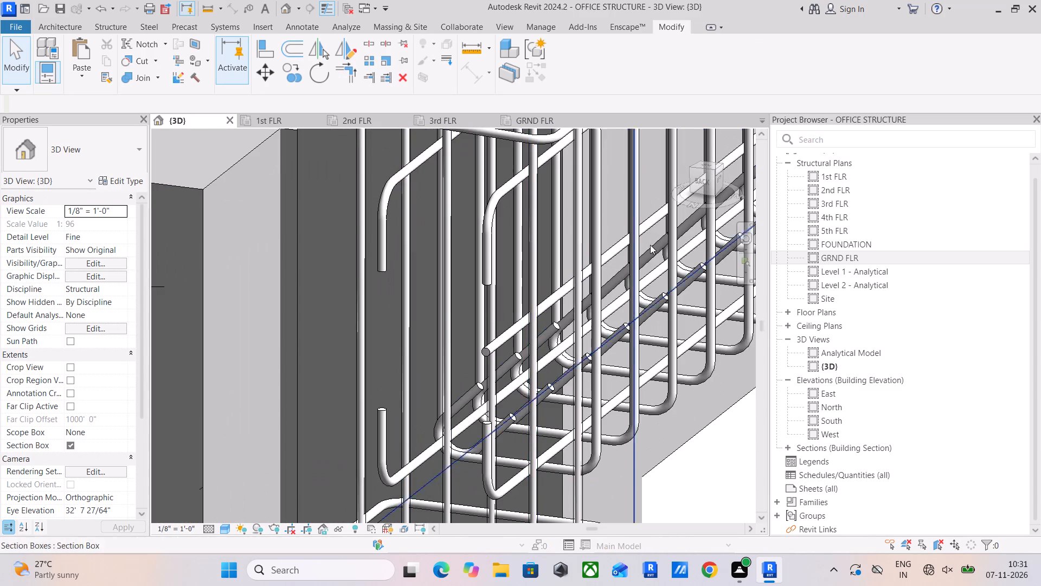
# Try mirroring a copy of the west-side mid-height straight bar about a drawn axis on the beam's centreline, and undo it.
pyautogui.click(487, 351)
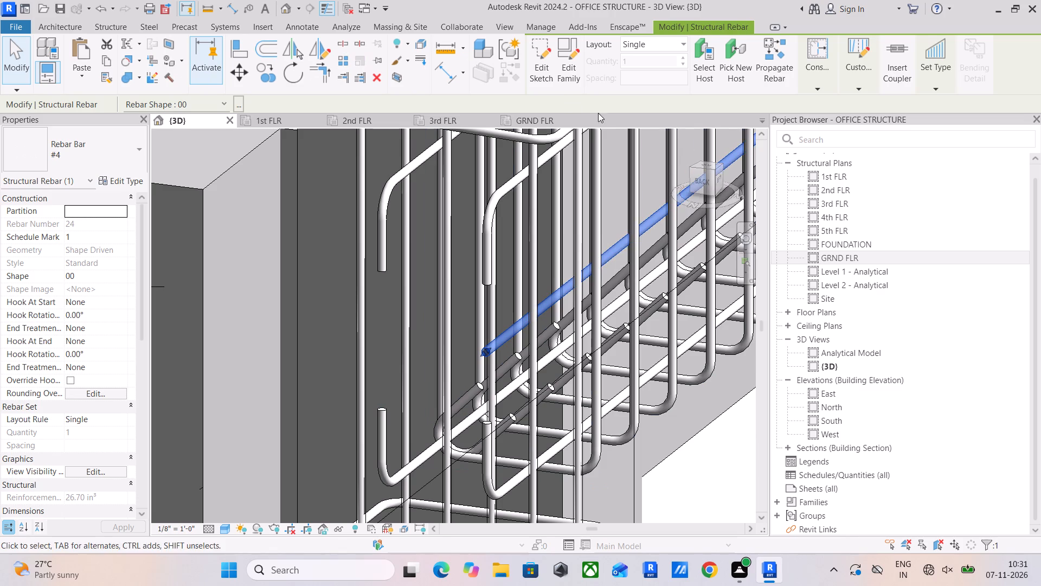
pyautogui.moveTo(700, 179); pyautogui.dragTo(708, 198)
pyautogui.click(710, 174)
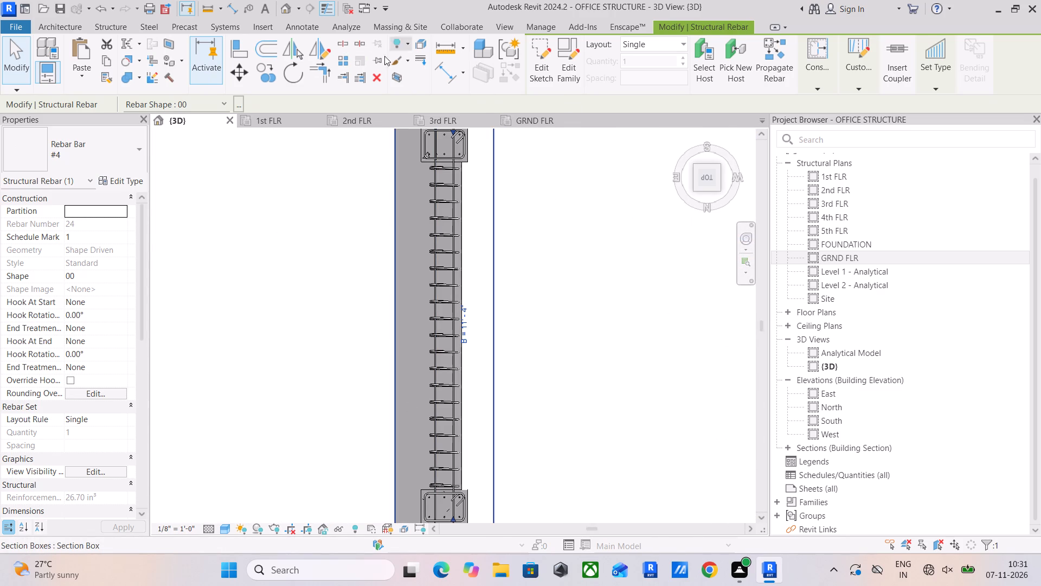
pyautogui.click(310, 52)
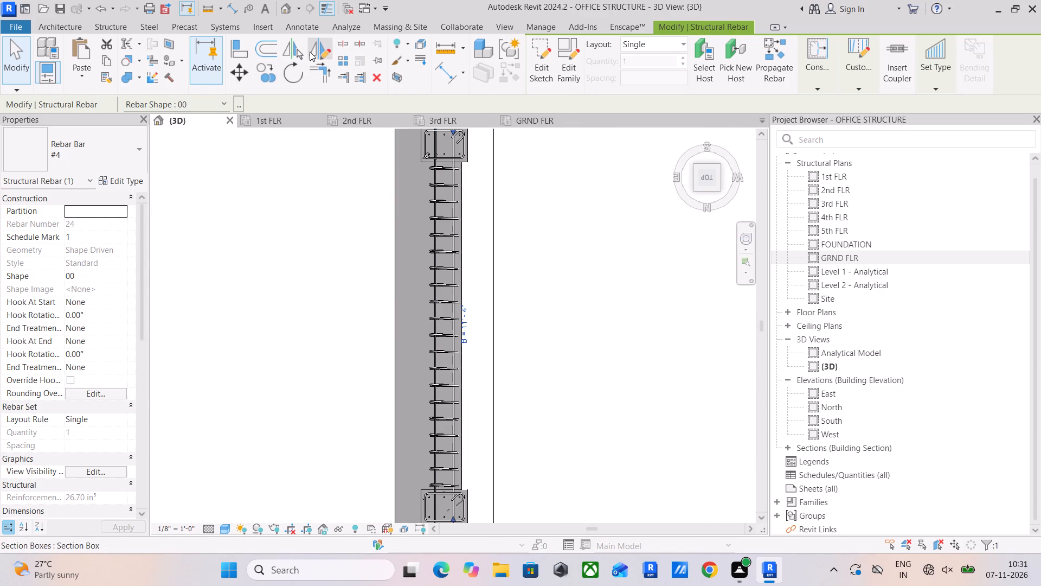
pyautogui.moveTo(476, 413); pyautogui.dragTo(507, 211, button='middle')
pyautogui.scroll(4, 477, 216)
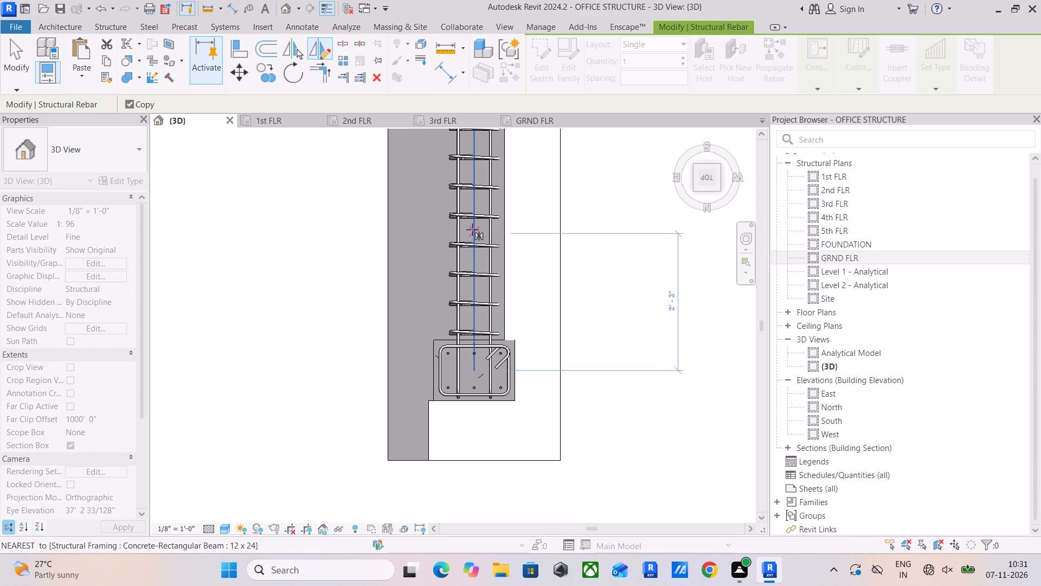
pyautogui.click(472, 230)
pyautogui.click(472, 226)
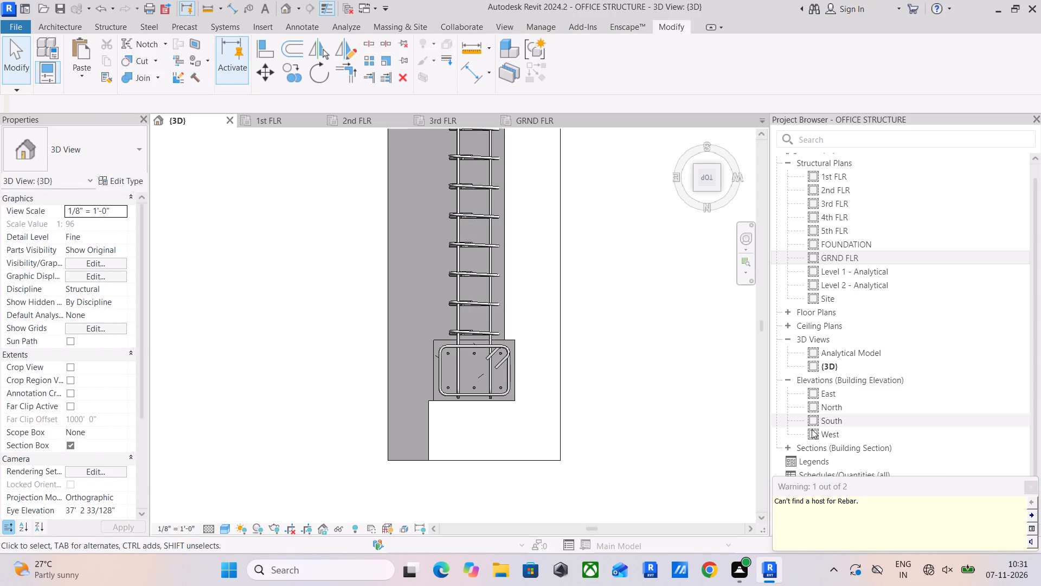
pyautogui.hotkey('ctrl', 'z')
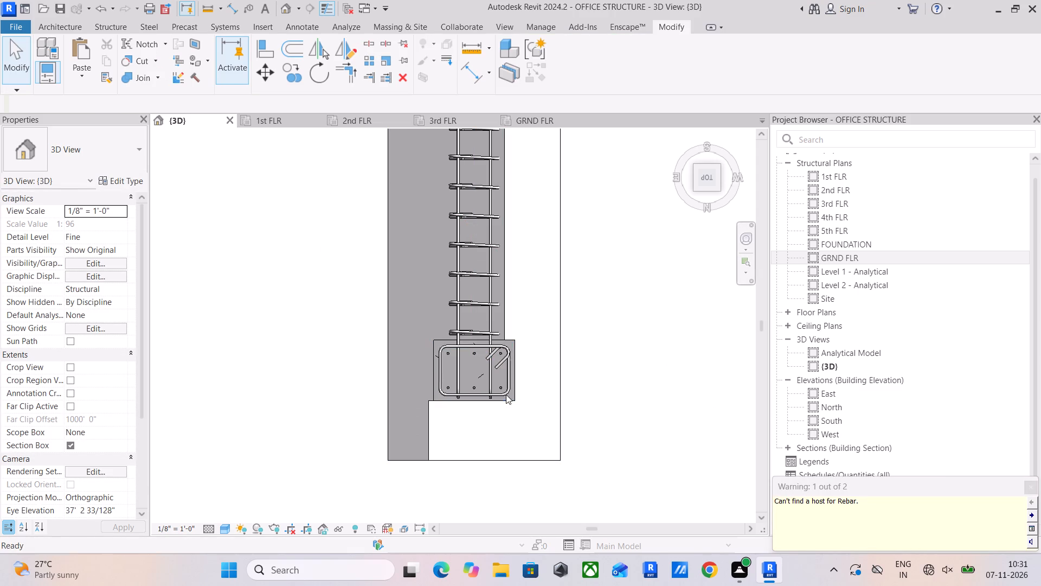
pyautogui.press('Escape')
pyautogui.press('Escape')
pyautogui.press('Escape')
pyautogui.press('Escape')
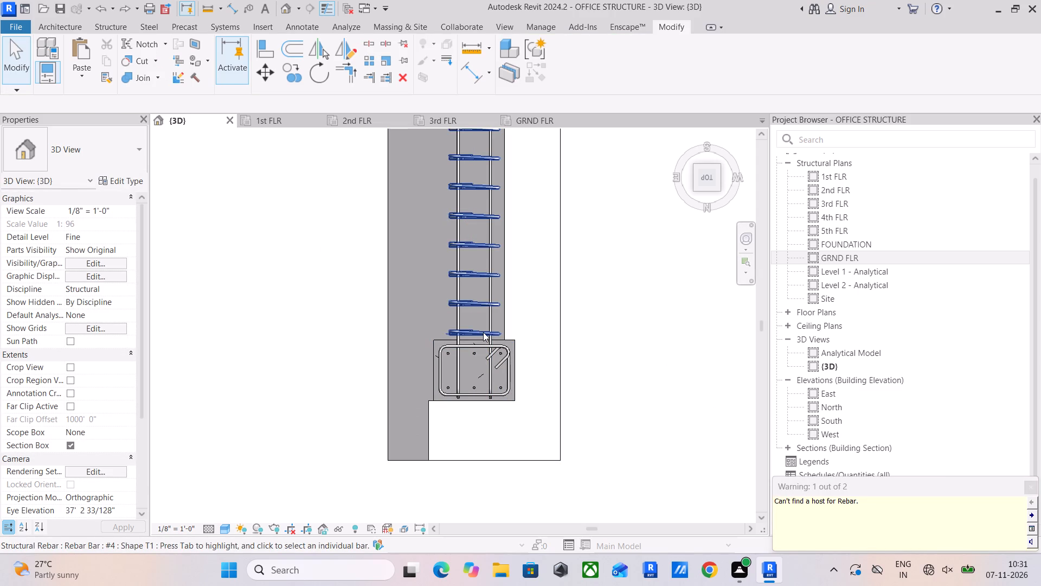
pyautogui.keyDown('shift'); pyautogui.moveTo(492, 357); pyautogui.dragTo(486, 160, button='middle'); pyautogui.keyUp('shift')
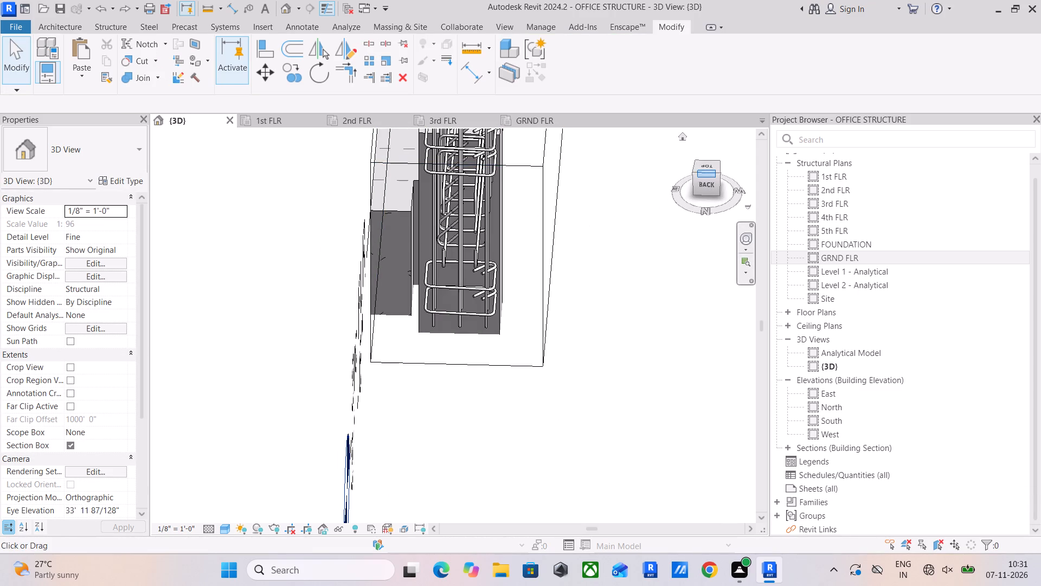
# Examine the mid-height straight #4 bars along the 3rd FLR beam and where they meet at the middle column.
pyautogui.click(708, 183)
pyautogui.scroll(5, 530, 155)
pyautogui.scroll(8, 458, 335)
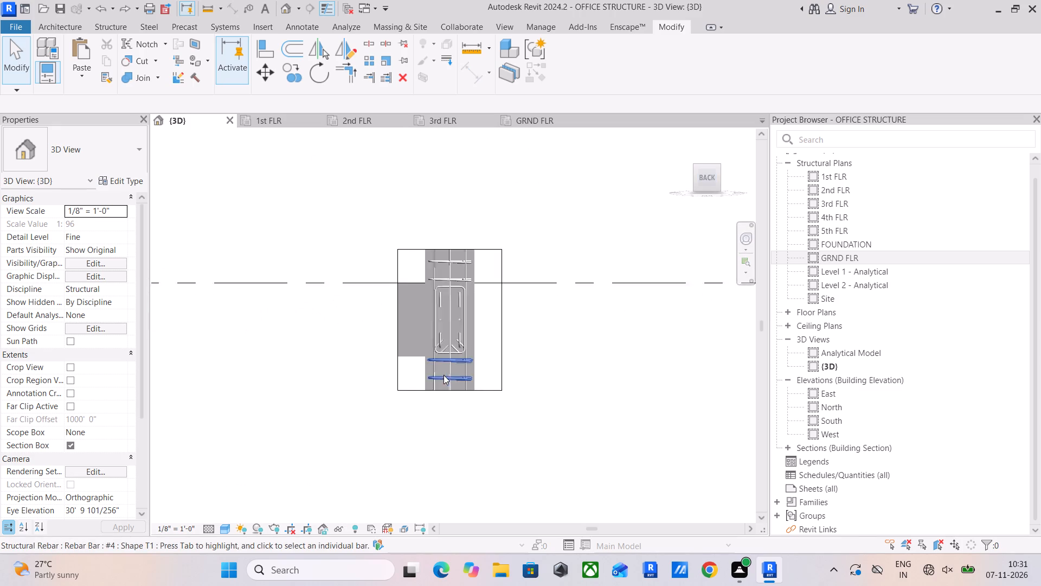
pyautogui.scroll(2, 444, 375)
pyautogui.scroll(8, 461, 290)
pyautogui.click(380, 270)
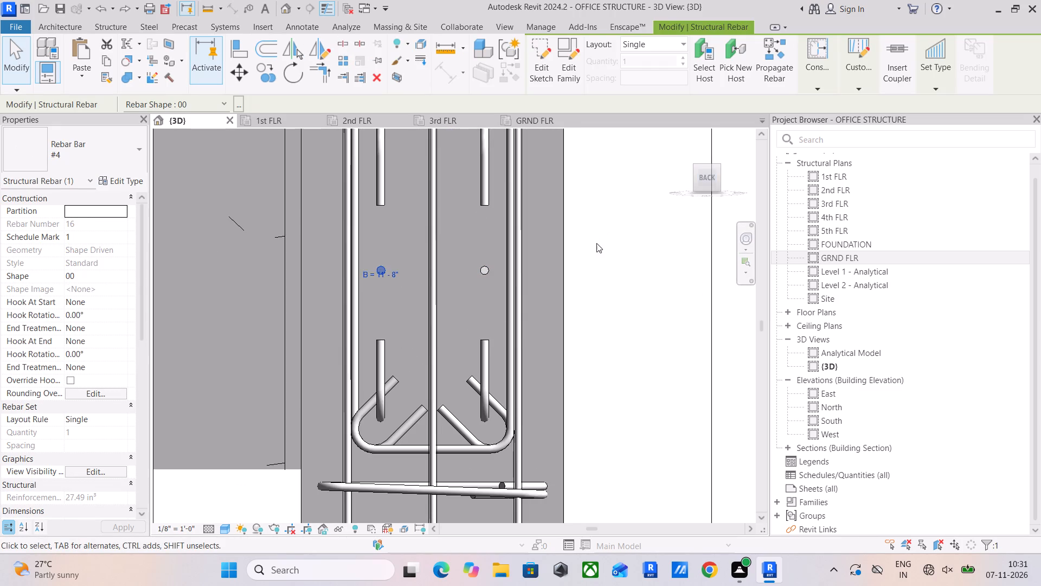
pyautogui.scroll(-4, 596, 246)
pyautogui.keyDown('shift'); pyautogui.moveTo(653, 238); pyautogui.dragTo(503, 316, button='middle'); pyautogui.keyUp('shift')
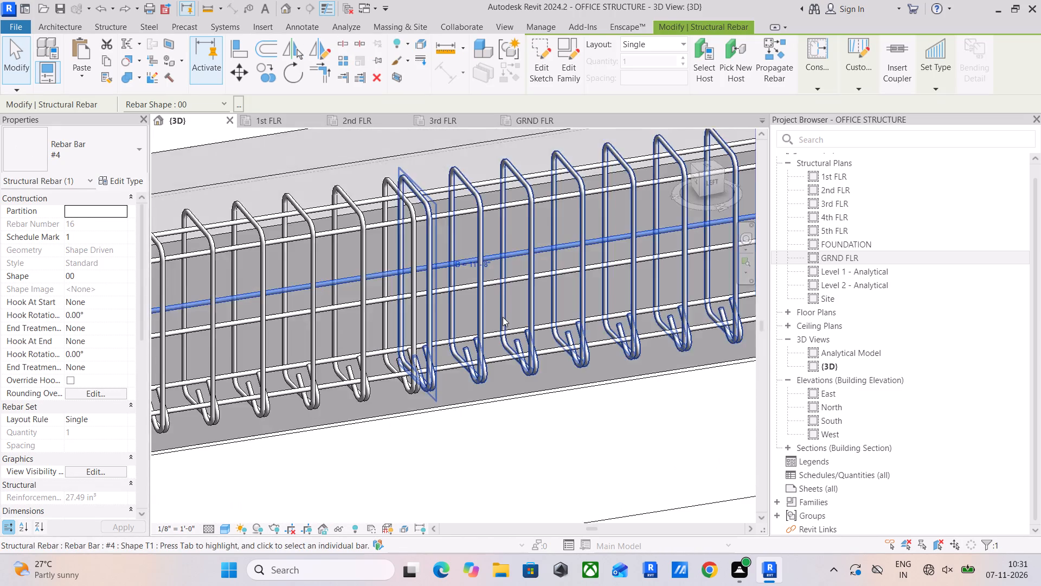
pyautogui.scroll(-5, 503, 315)
pyautogui.moveTo(505, 313); pyautogui.dragTo(706, 266, button='middle')
pyautogui.scroll(-4, 558, 285)
pyautogui.moveTo(554, 288); pyautogui.dragTo(721, 289, button='middle')
pyautogui.scroll(-3, 631, 307)
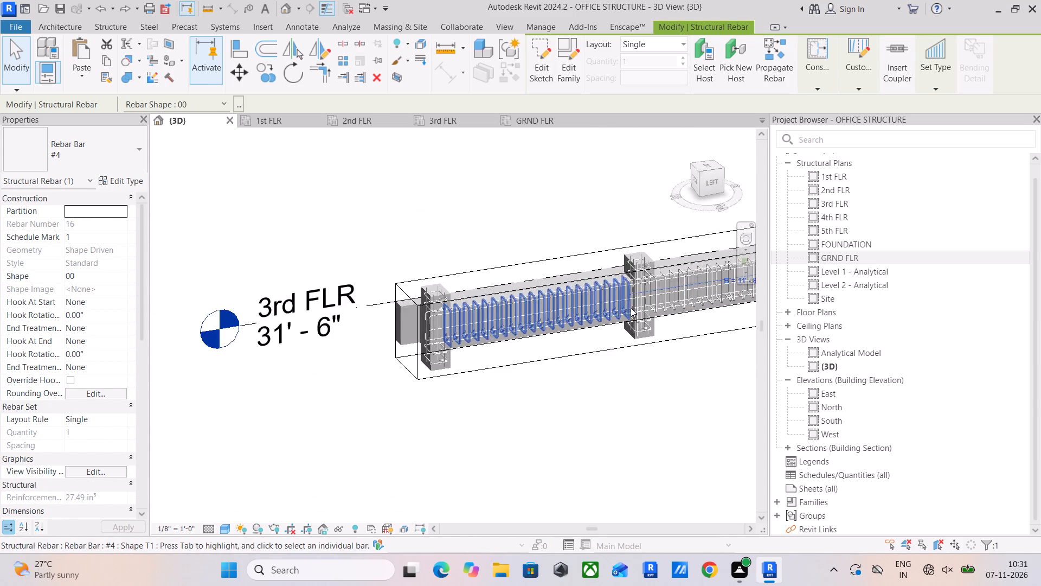
pyautogui.keyDown('shift'); pyautogui.moveTo(624, 309); pyautogui.dragTo(587, 256, button='middle'); pyautogui.keyUp('shift')
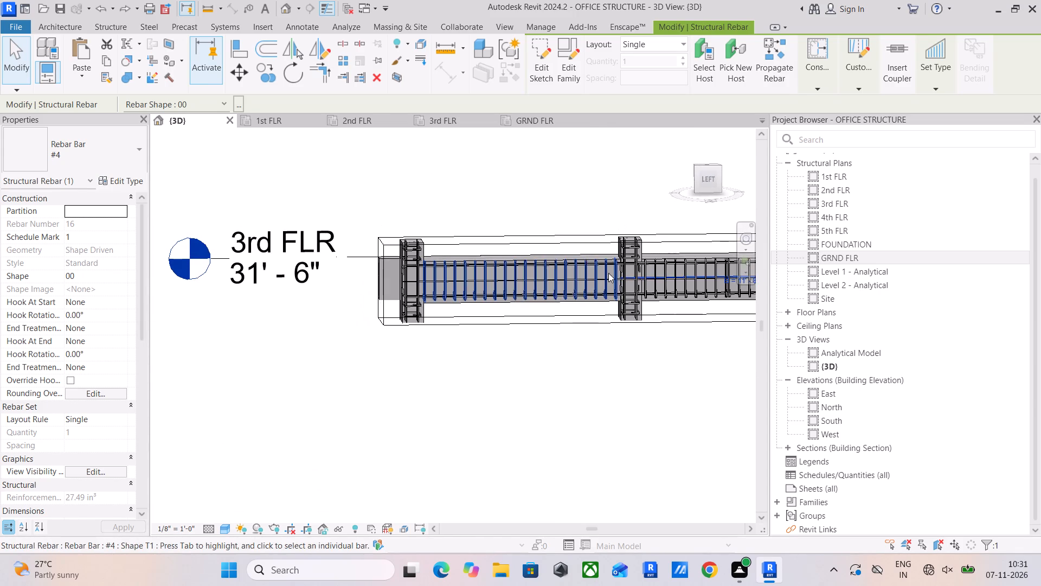
pyautogui.moveTo(699, 303); pyautogui.dragTo(600, 383, button='middle')
pyautogui.scroll(11, 525, 348)
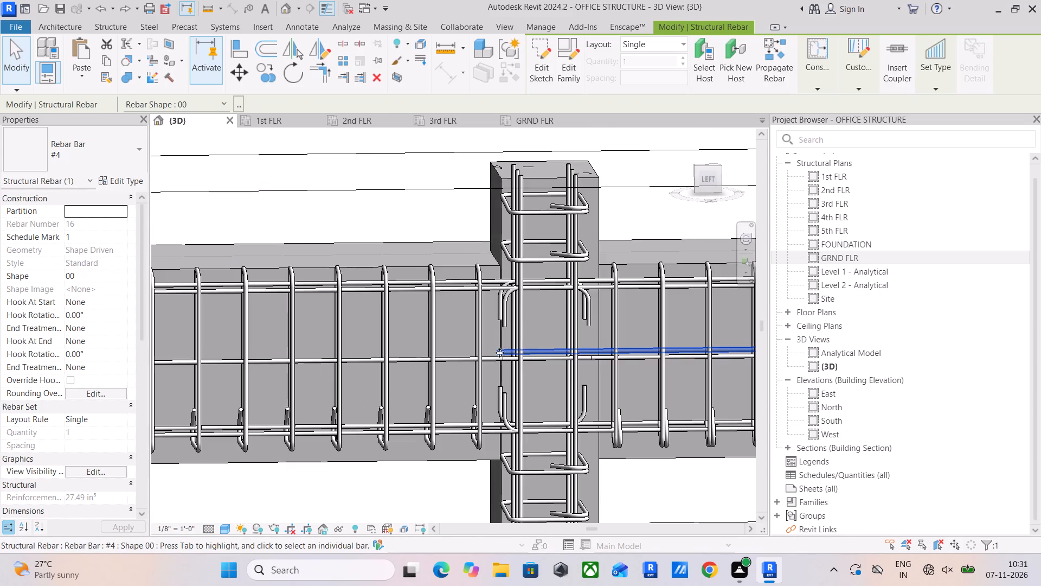
pyautogui.scroll(4, 497, 354)
pyautogui.scroll(1, 543, 367)
pyautogui.moveTo(543, 367); pyautogui.dragTo(529, 379, button='middle')
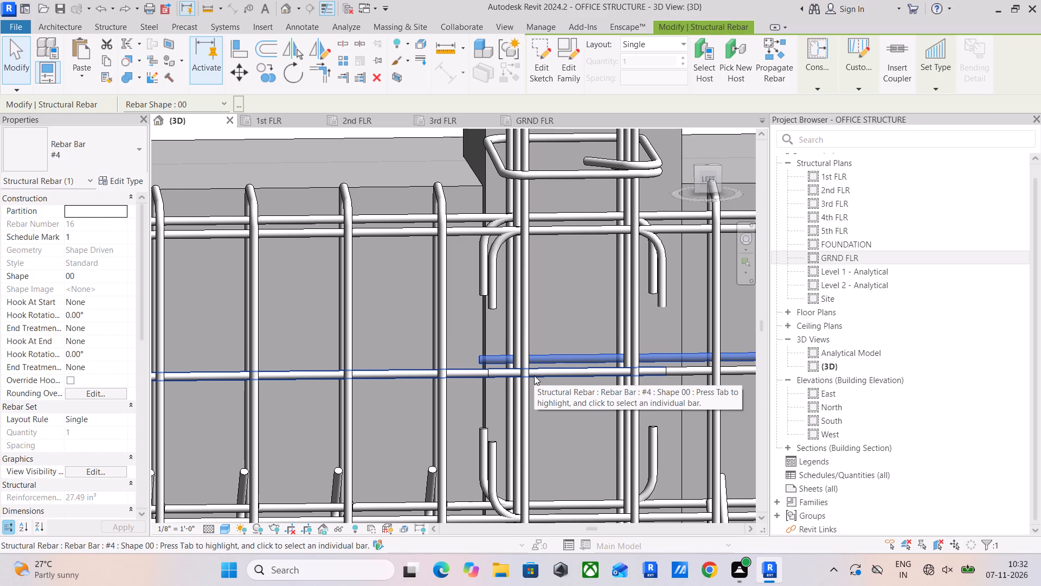
pyautogui.scroll(-5, 535, 374)
pyautogui.moveTo(536, 379); pyautogui.dragTo(607, 162, button='middle')
pyautogui.scroll(-5, 611, 205)
pyautogui.scroll(-4, 511, 337)
pyautogui.moveTo(513, 337); pyautogui.dragTo(578, 314, button='middle')
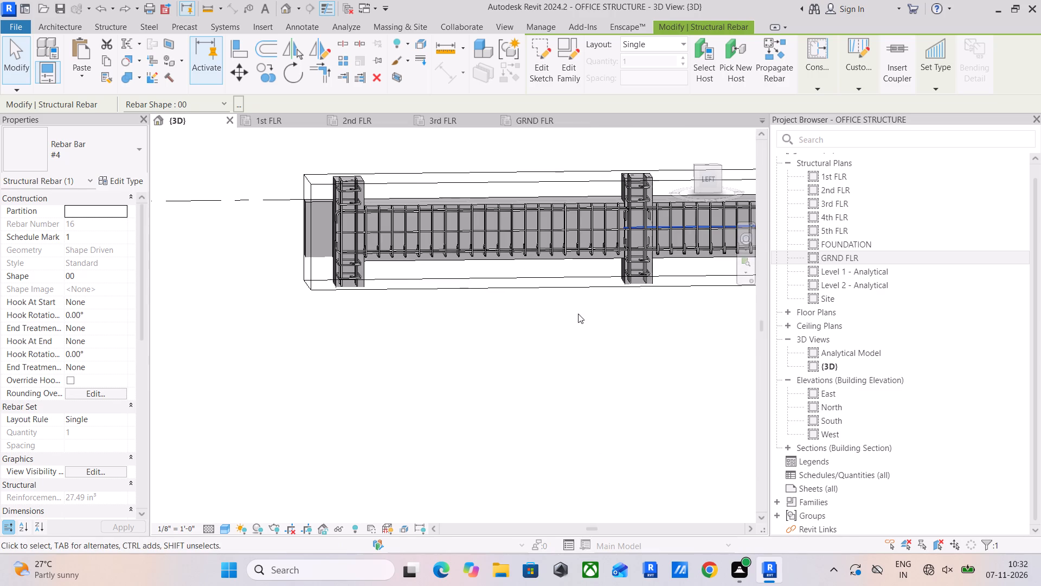
# Facing the Left side, extend the section box downward past the 2nd FLR and 1st FLR beams.
pyautogui.click(513, 285)
pyautogui.scroll(-4, 588, 294)
pyautogui.moveTo(597, 298); pyautogui.dragTo(524, 293, button='middle')
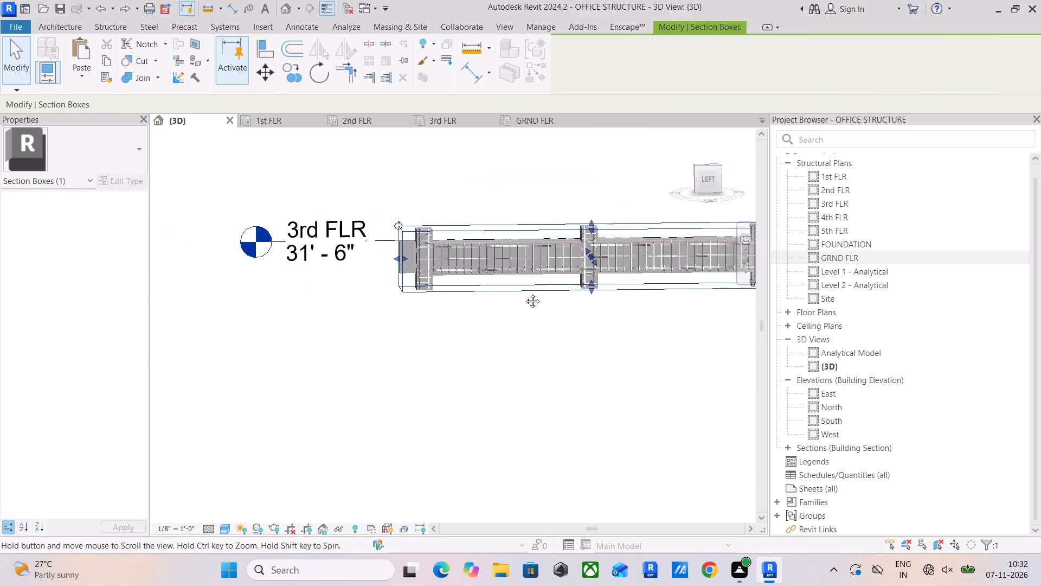
pyautogui.moveTo(524, 293); pyautogui.dragTo(516, 290, button='middle')
pyautogui.click(706, 175)
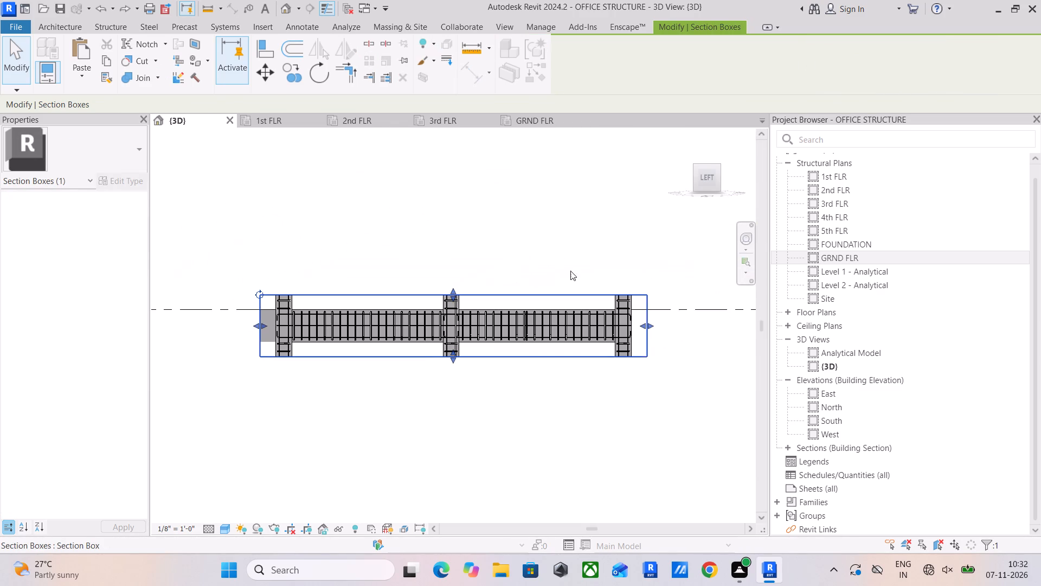
pyautogui.moveTo(454, 360); pyautogui.dragTo(435, 457)
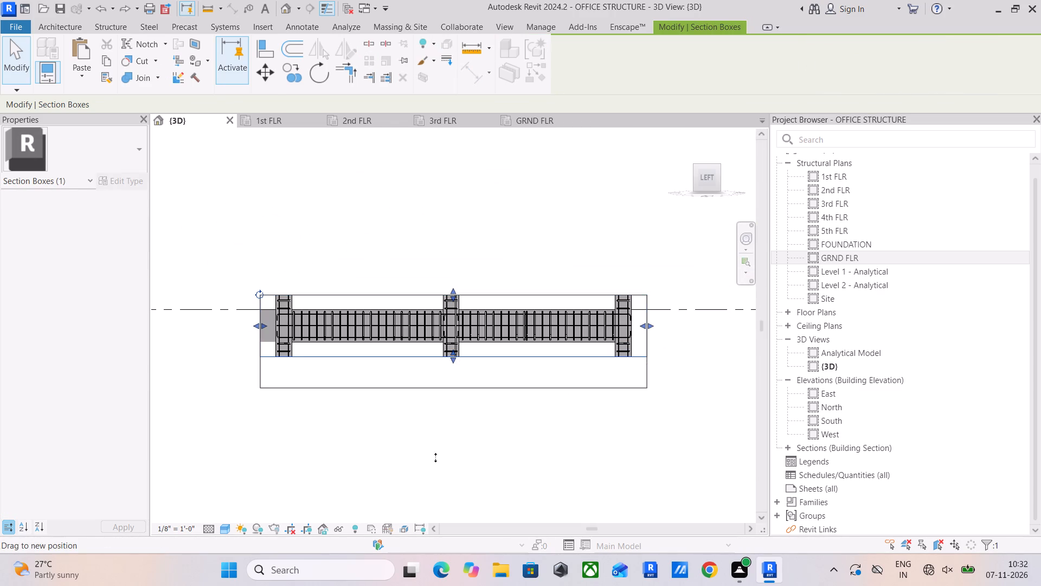
pyautogui.moveTo(435, 457); pyautogui.dragTo(428, 549)
pyautogui.moveTo(459, 456); pyautogui.dragTo(486, 289, button='middle')
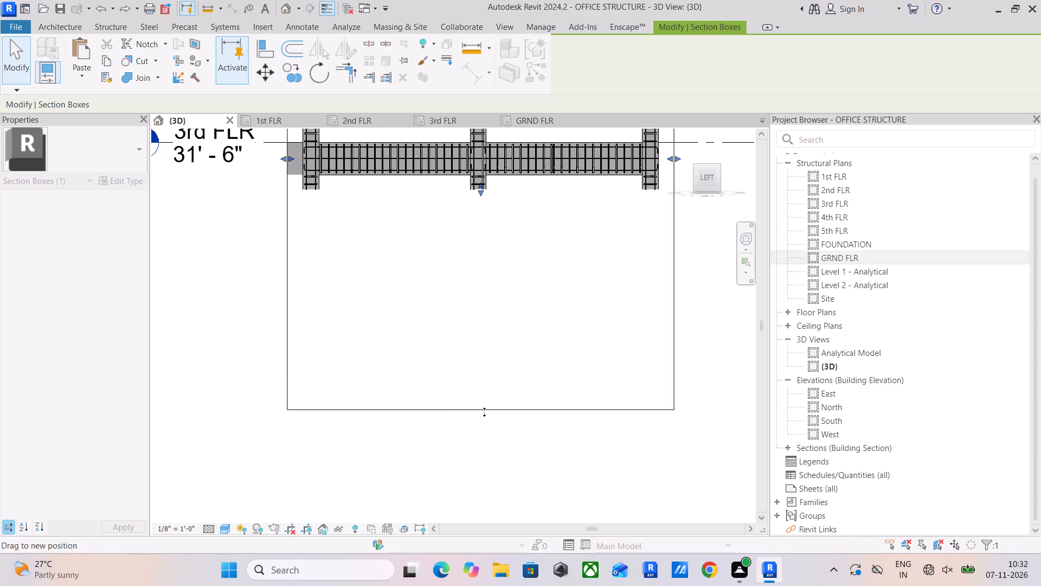
pyautogui.click(484, 412)
pyautogui.scroll(5, 329, 321)
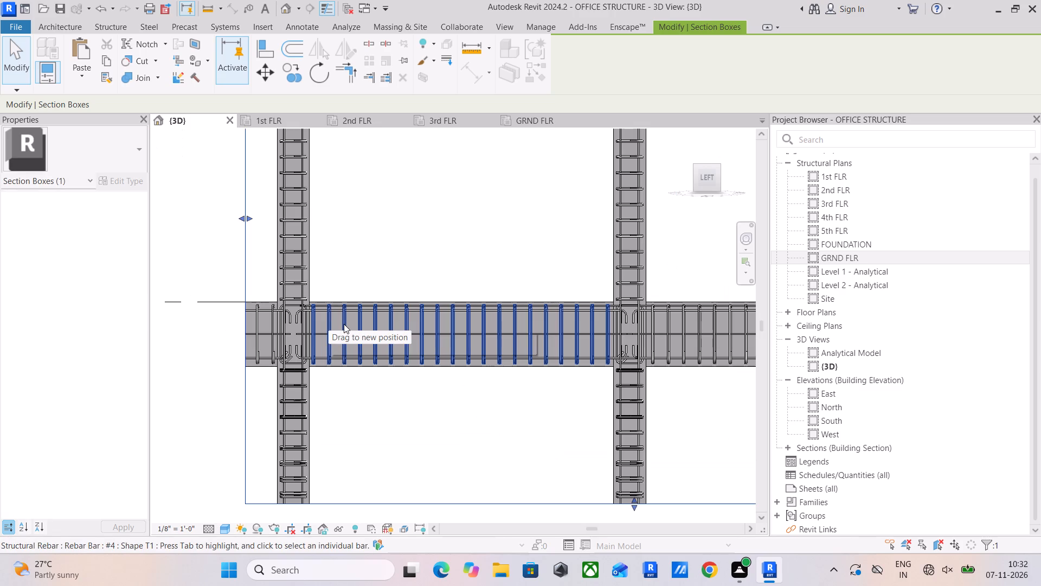
pyautogui.scroll(-6, 376, 333)
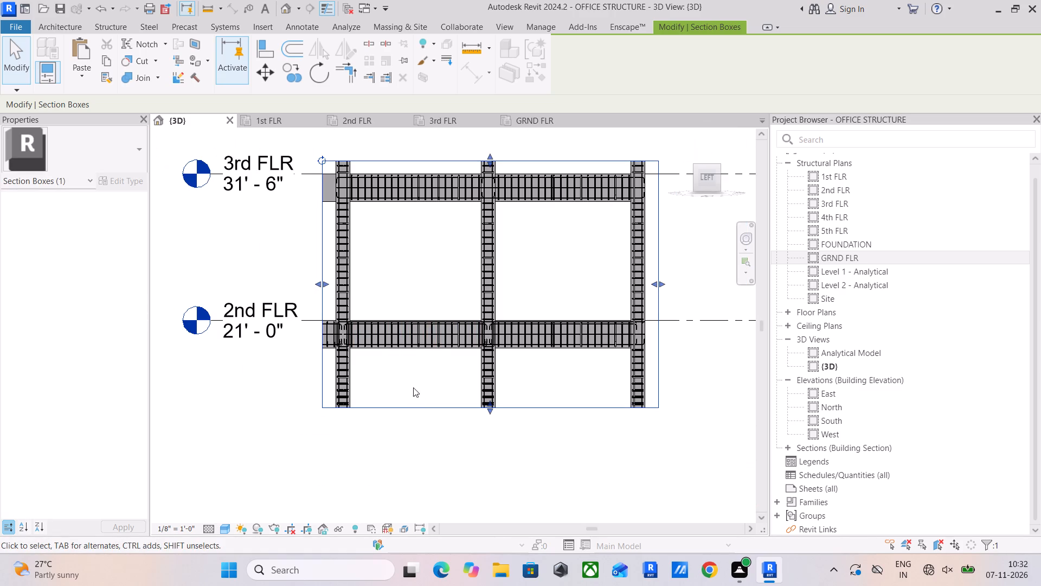
pyautogui.moveTo(492, 414); pyautogui.dragTo(491, 497)
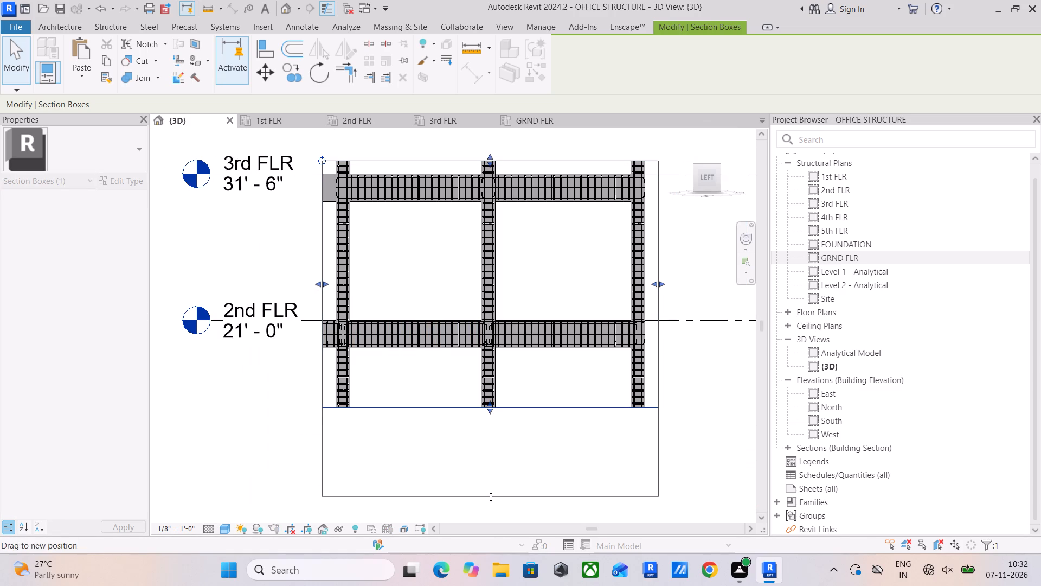
pyautogui.moveTo(497, 453); pyautogui.dragTo(529, 307, button='middle')
pyautogui.moveTo(522, 358); pyautogui.dragTo(517, 398)
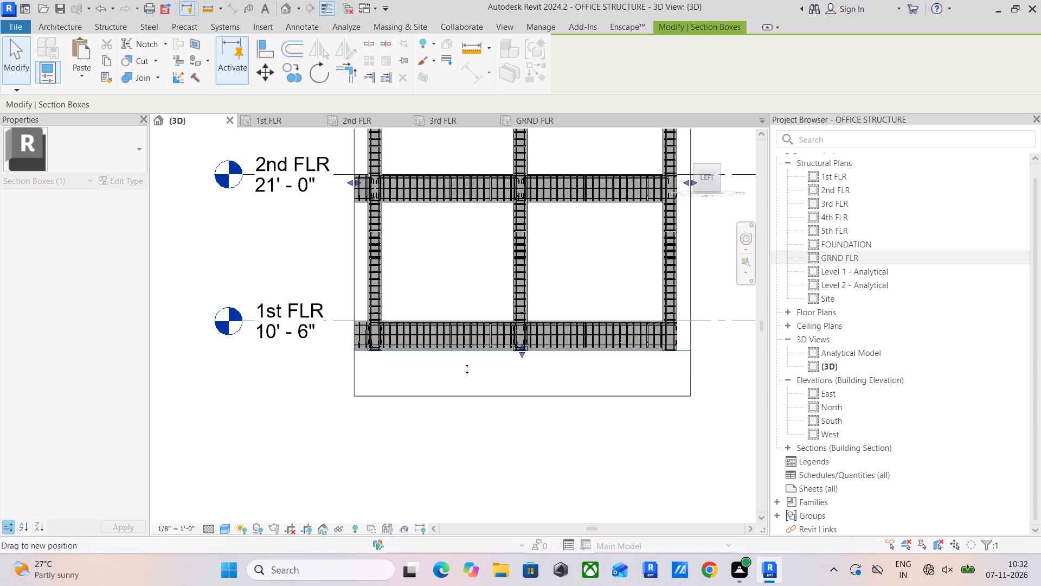
pyautogui.keyDown('shift'); pyautogui.moveTo(388, 337); pyautogui.dragTo(490, 376, button='middle'); pyautogui.keyUp('shift')
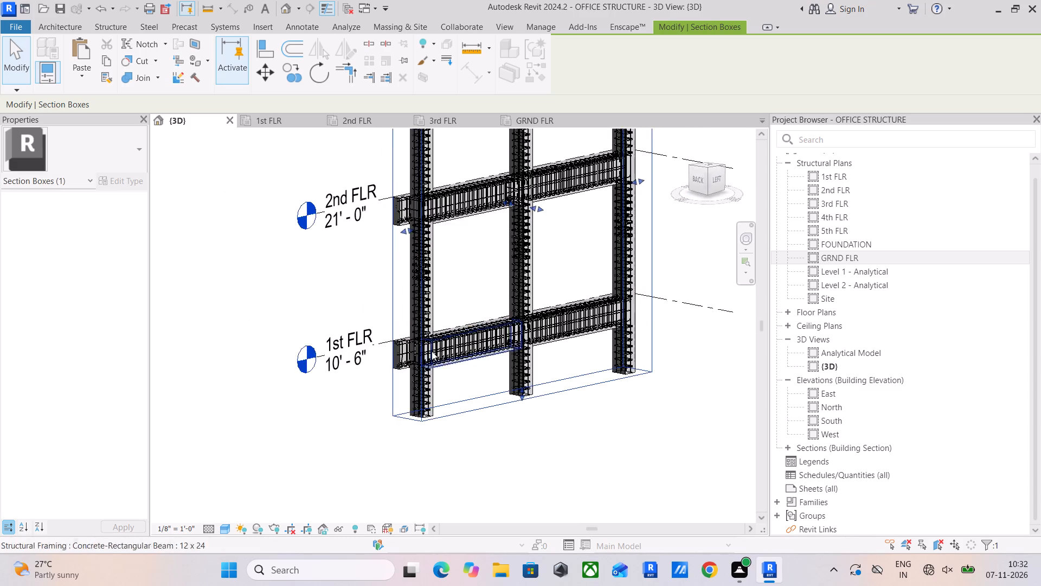
# Copy the mid-height straight #4 bar of the 1st FLR beam's north bay and paste it aligned to the 3rd FLR level.
pyautogui.scroll(12, 422, 332)
pyautogui.scroll(4, 413, 412)
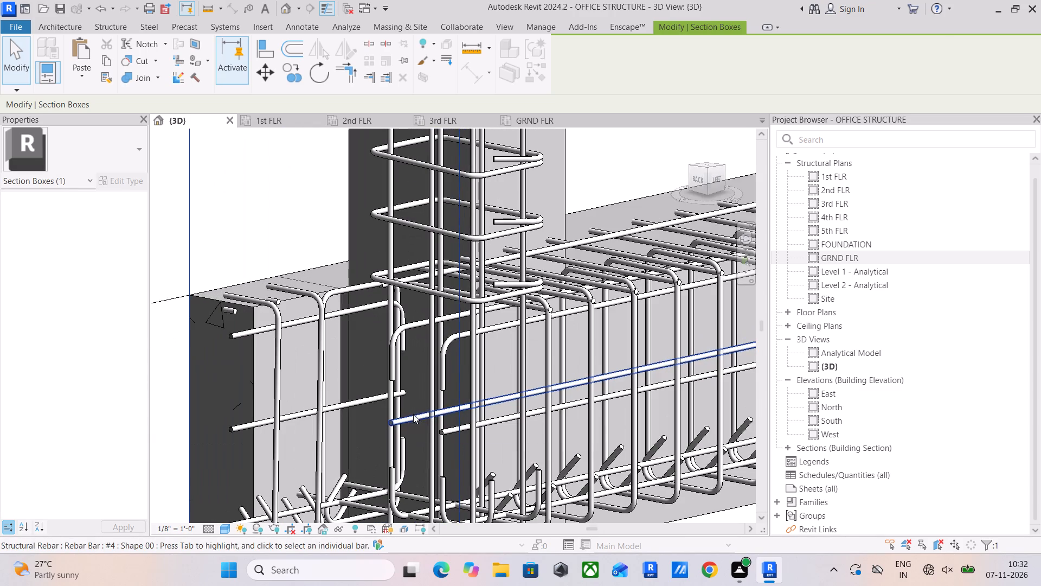
pyautogui.click(413, 414)
pyautogui.scroll(-5, 549, 360)
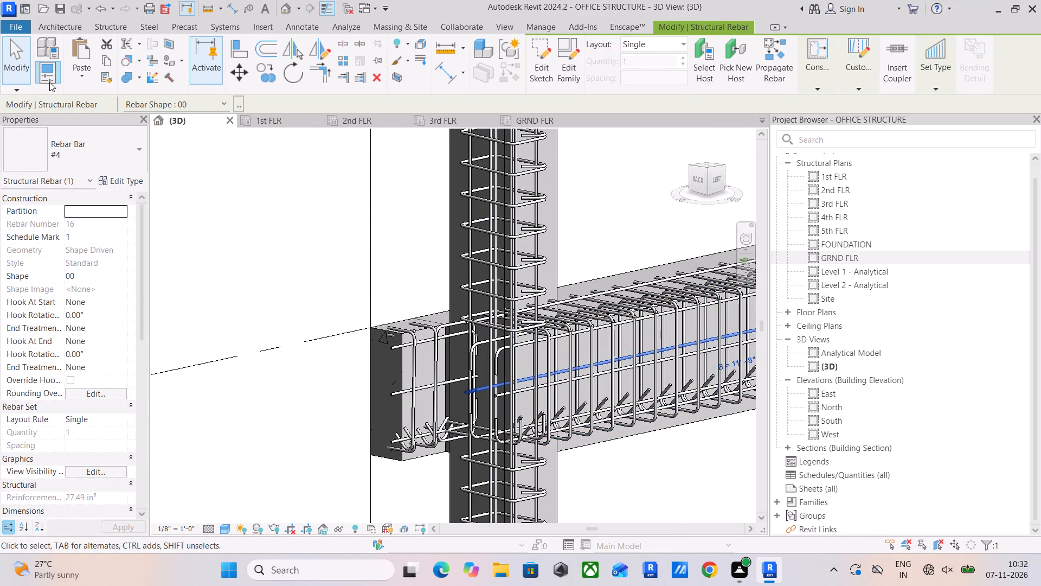
pyautogui.click(104, 65)
pyautogui.click(88, 78)
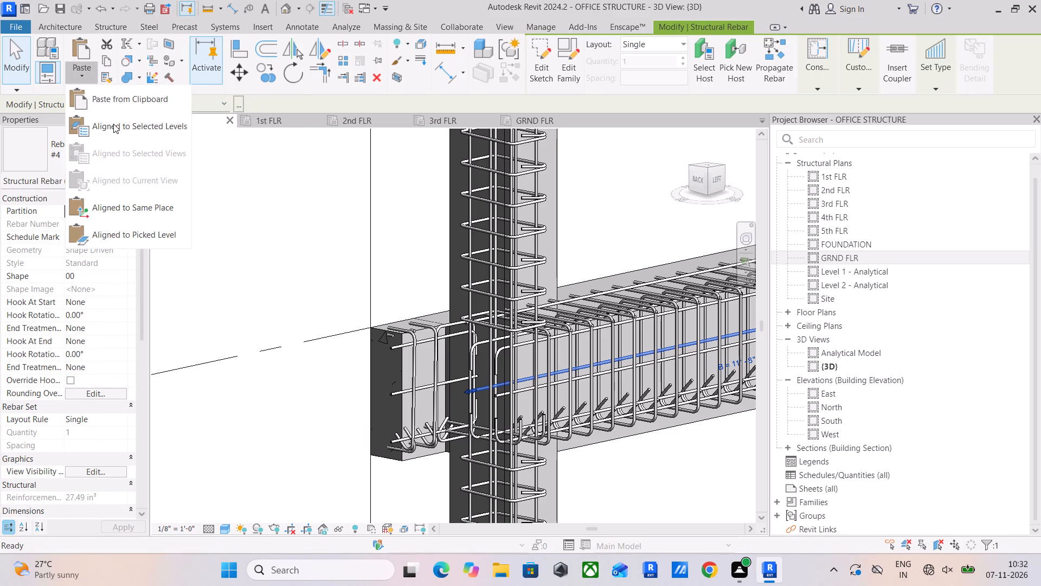
pyautogui.click(113, 124)
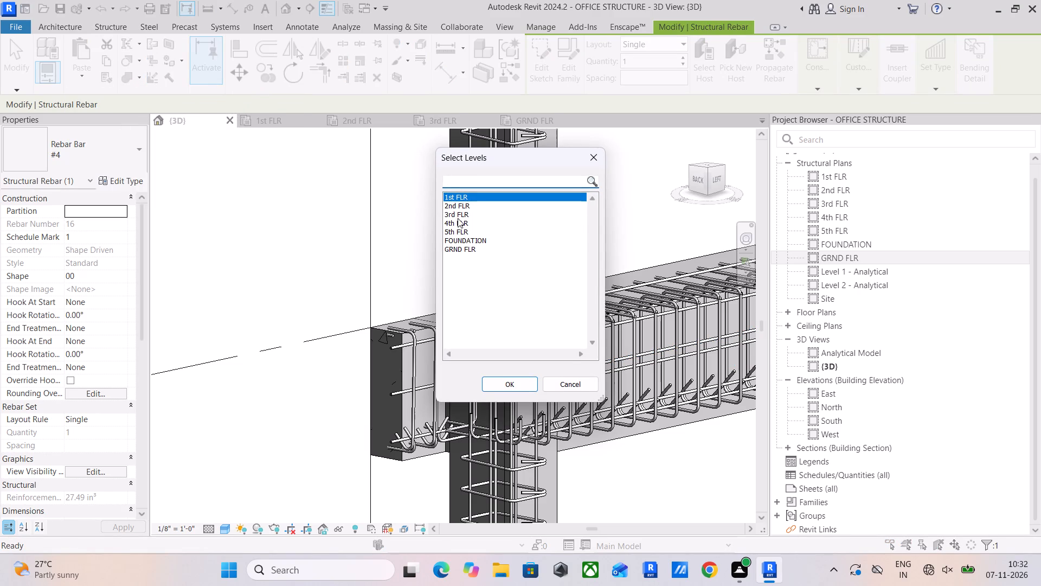
pyautogui.click(457, 214)
pyautogui.click(509, 378)
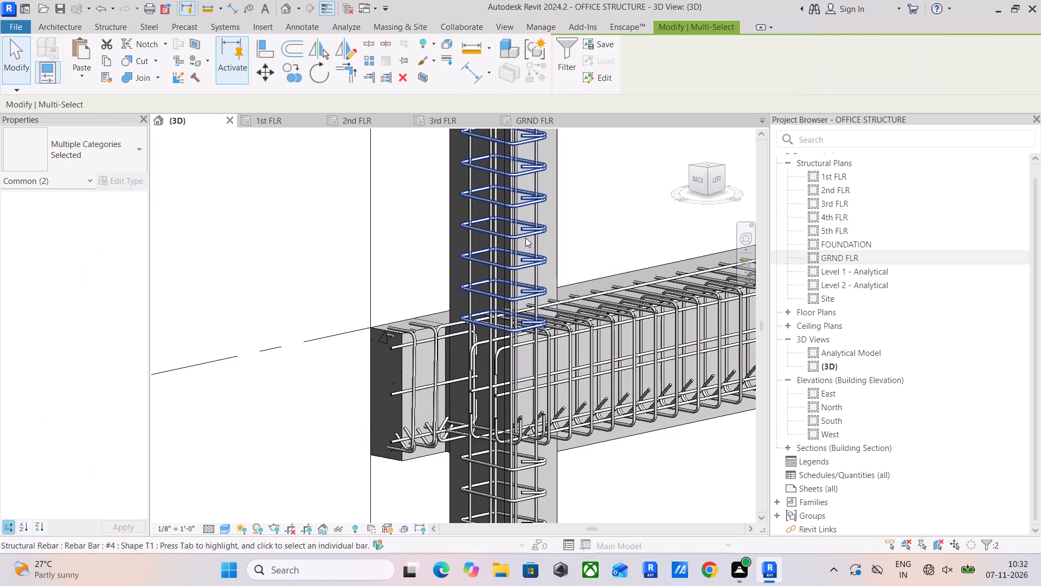
# Check the pasted mid-height bar in the 3rd FLR beam at the north column.
pyautogui.moveTo(529, 254); pyautogui.dragTo(556, 407, button='middle')
pyautogui.scroll(-6, 593, 300)
pyautogui.moveTo(582, 327); pyautogui.dragTo(526, 582, button='middle')
pyautogui.moveTo(504, 348); pyautogui.dragTo(534, 517, button='middle')
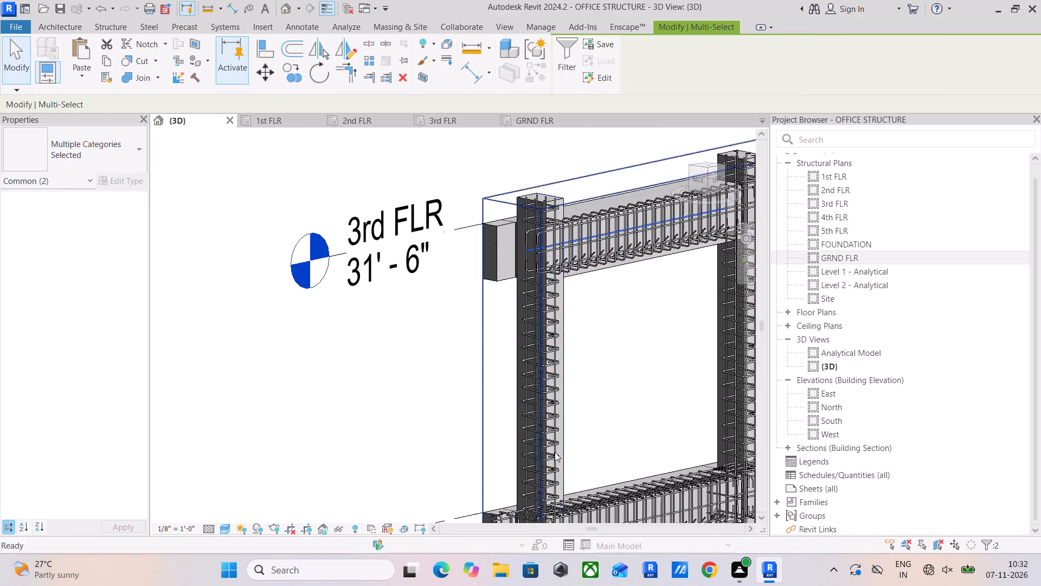
pyautogui.moveTo(575, 363); pyautogui.dragTo(584, 418, button='middle')
pyautogui.scroll(5, 561, 315)
pyautogui.scroll(4, 489, 278)
pyautogui.click(410, 174)
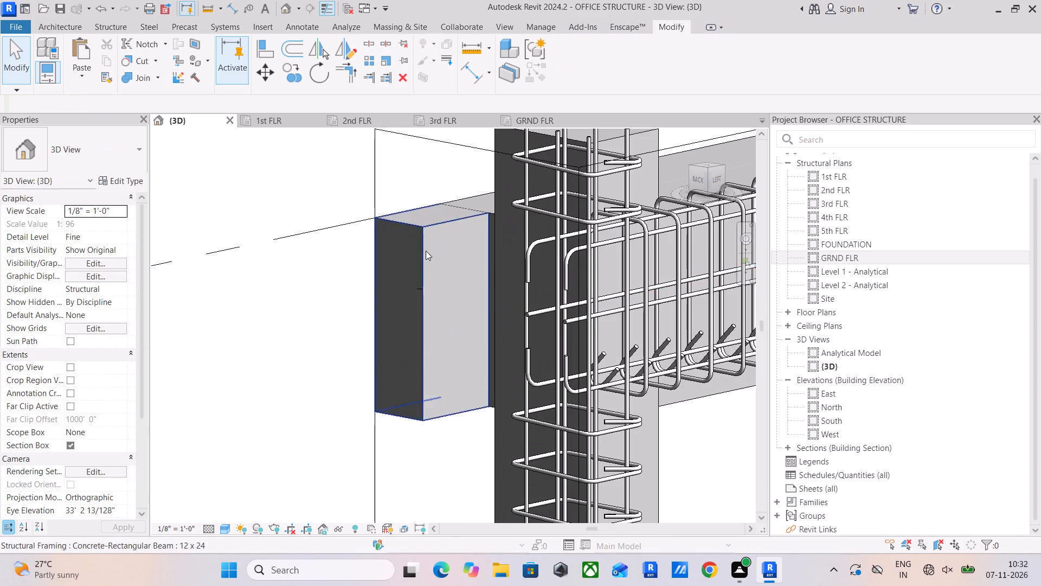
# Turn off the section box in the 3D view.
pyautogui.scroll(-14, 460, 295)
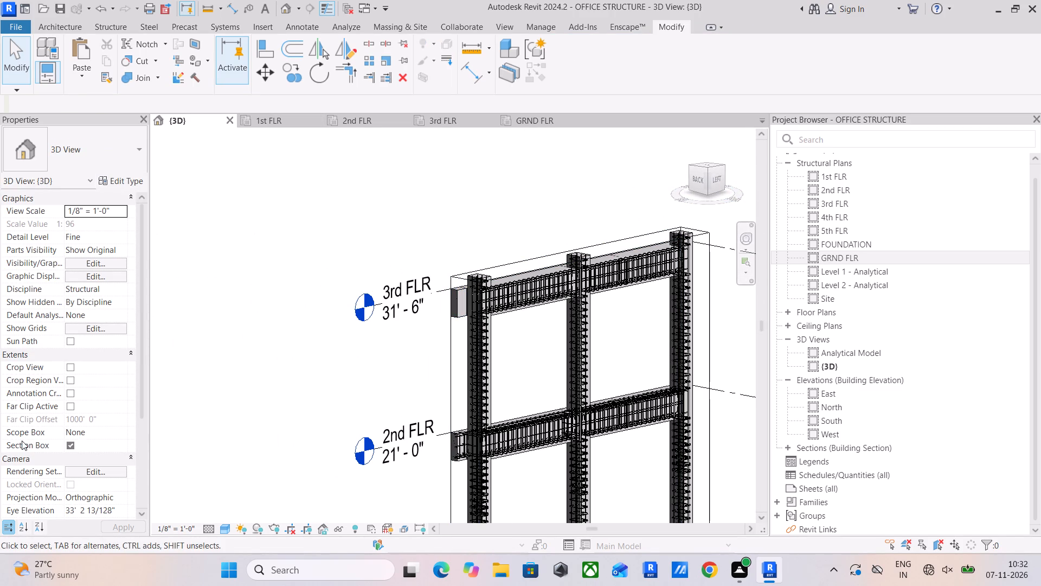
pyautogui.click(69, 445)
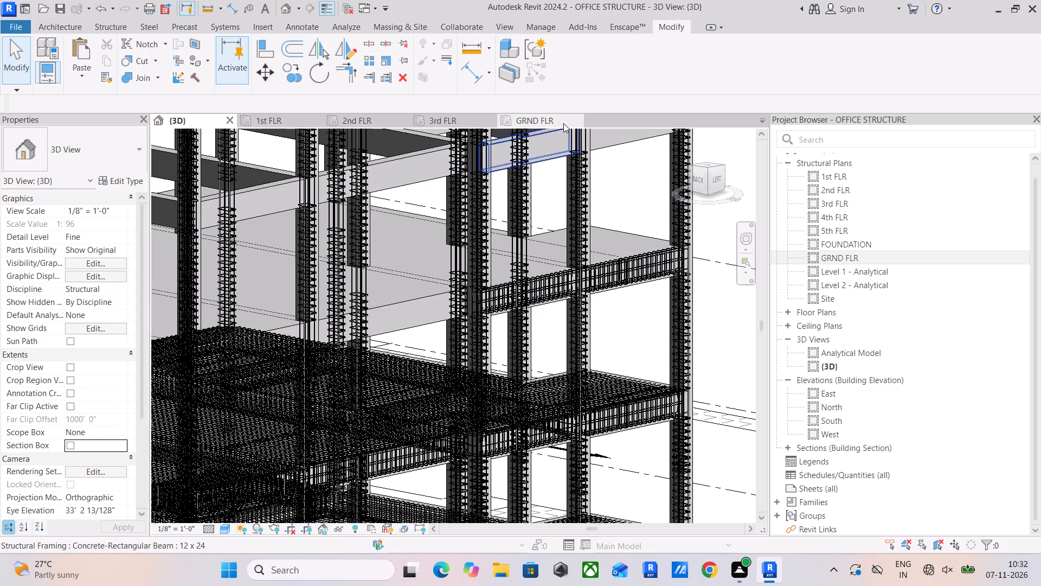
# Copy only the rebar of the GRND FLR west edge beam beside the HE TOILET rooms and paste it aligned to 3rd FLR.
pyautogui.click(538, 120)
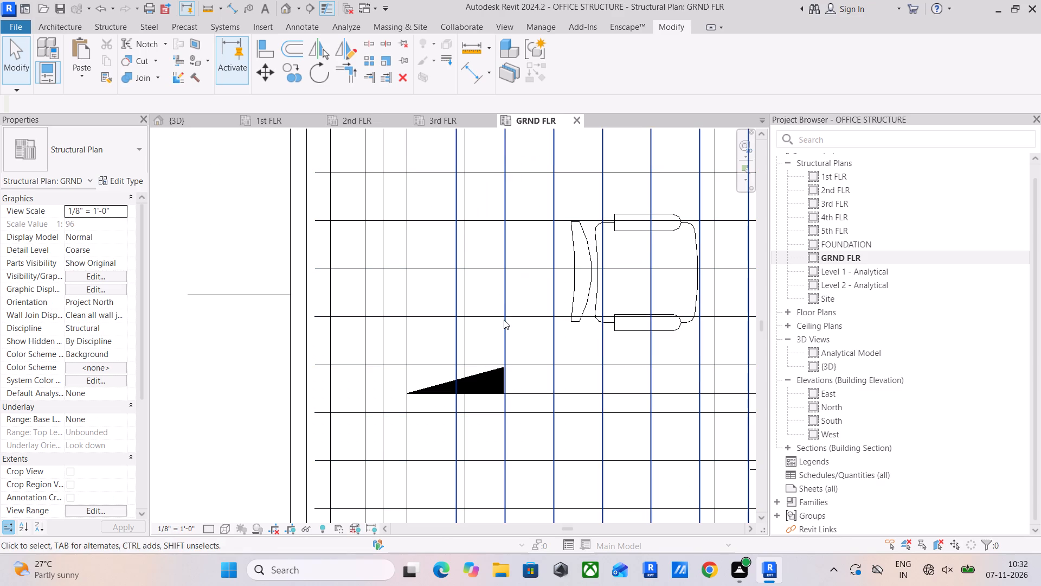
pyautogui.scroll(-5, 491, 347)
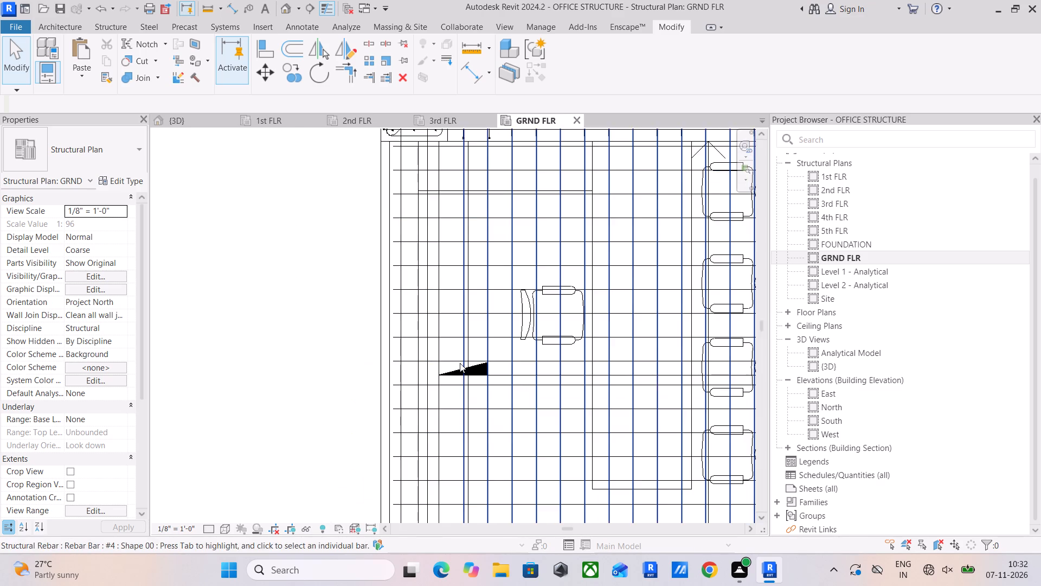
pyautogui.scroll(-6, 460, 363)
pyautogui.moveTo(460, 363); pyautogui.dragTo(510, 434, button='middle')
pyautogui.moveTo(511, 416); pyautogui.dragTo(495, 487, button='middle')
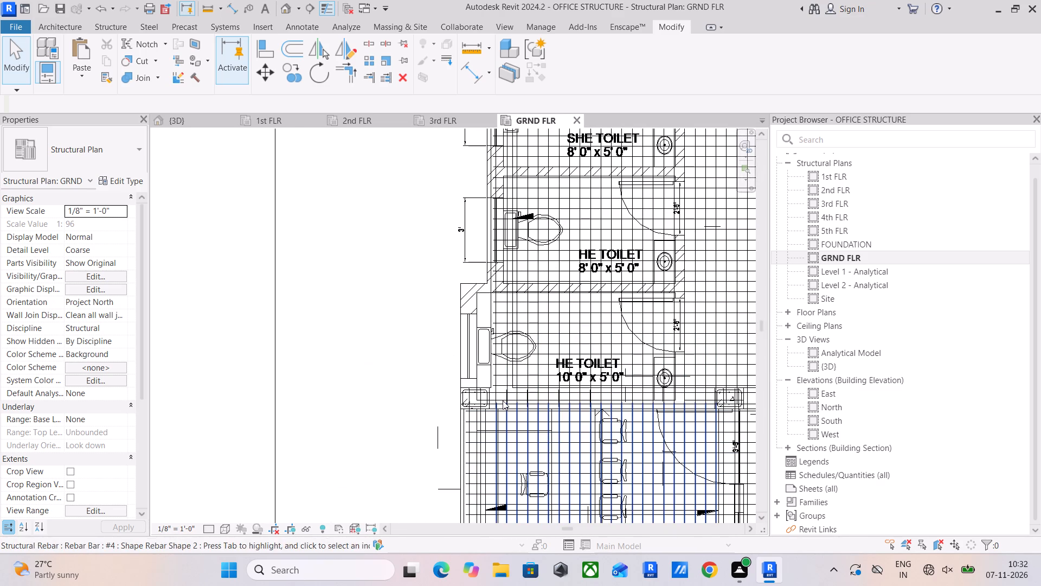
pyautogui.scroll(10, 481, 320)
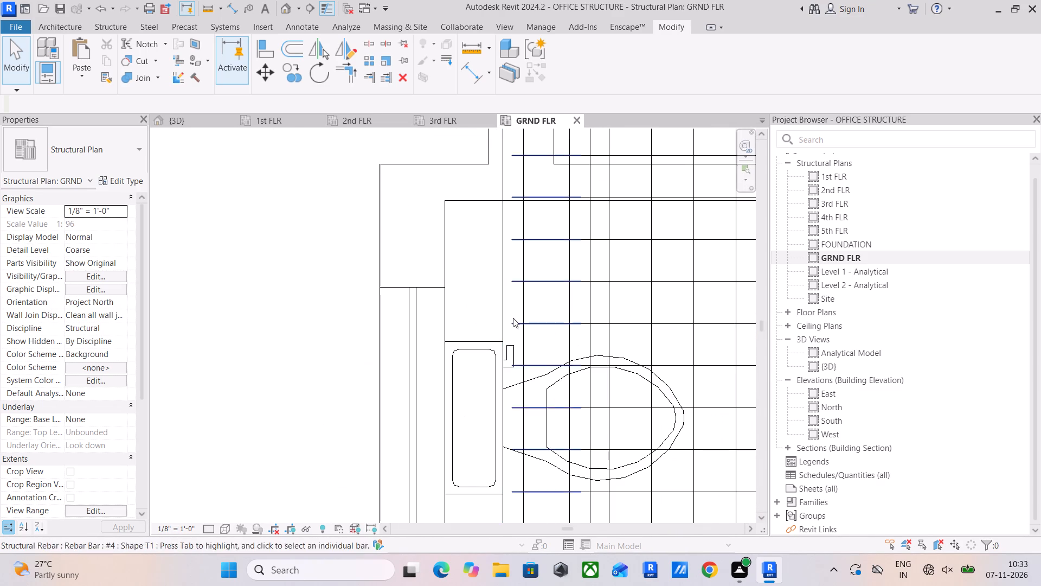
pyautogui.moveTo(578, 303); pyautogui.dragTo(550, 339)
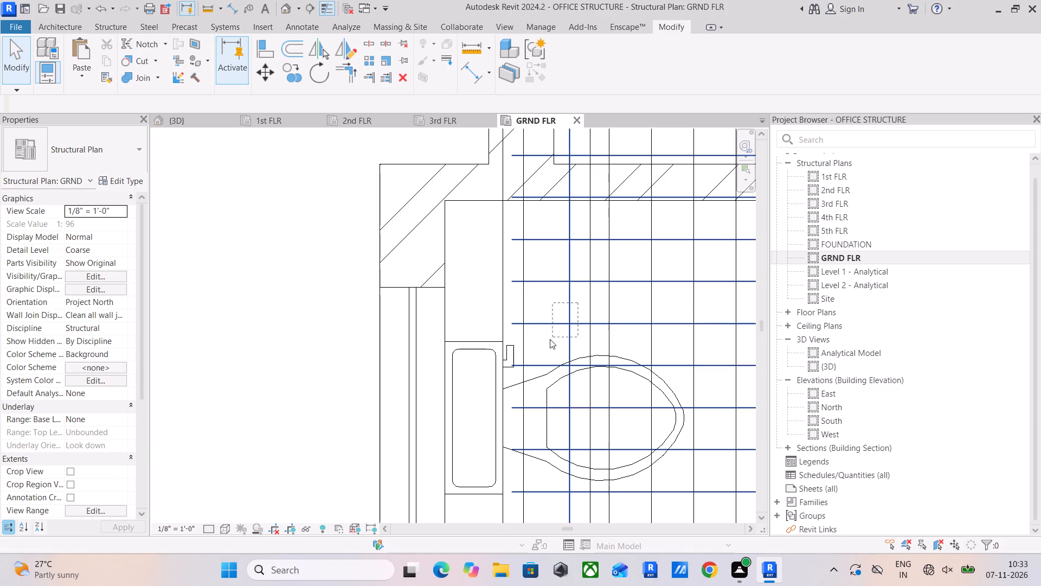
pyautogui.moveTo(550, 339); pyautogui.dragTo(515, 353)
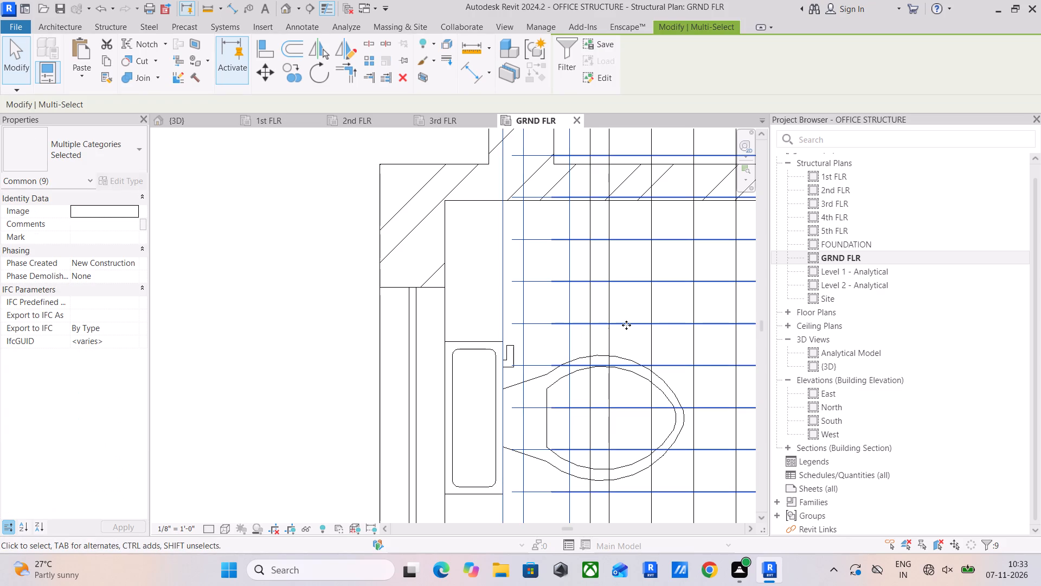
pyautogui.keyDown('shift'); pyautogui.click(632, 322); pyautogui.keyUp('shift')
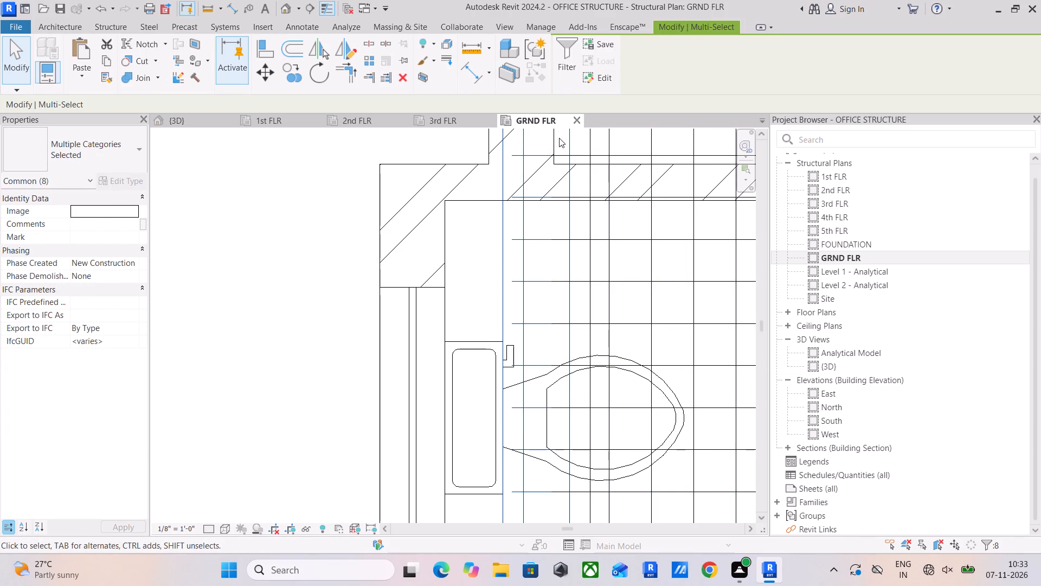
pyautogui.click(567, 66)
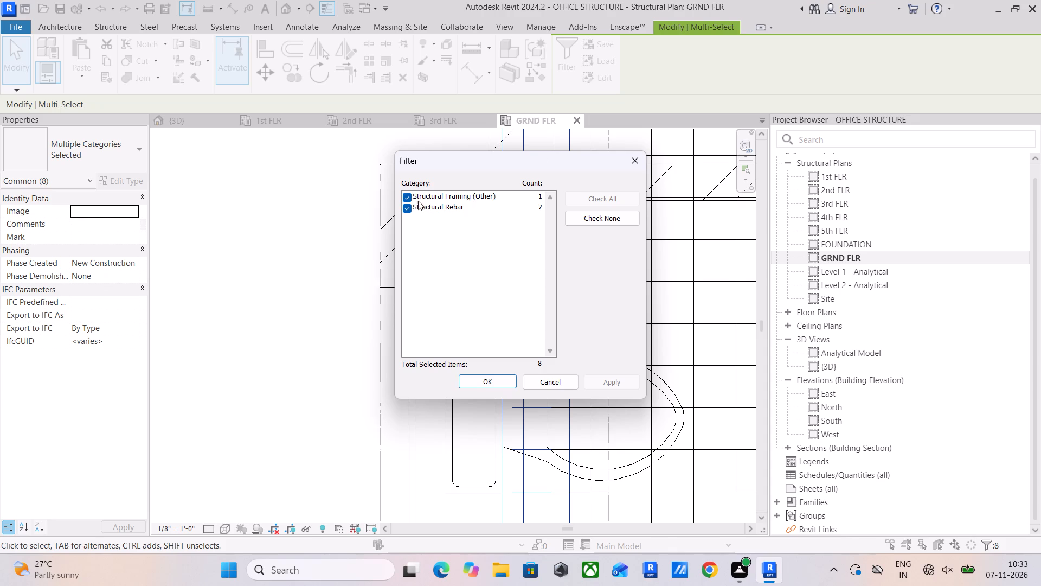
pyautogui.click(406, 195)
pyautogui.click(495, 383)
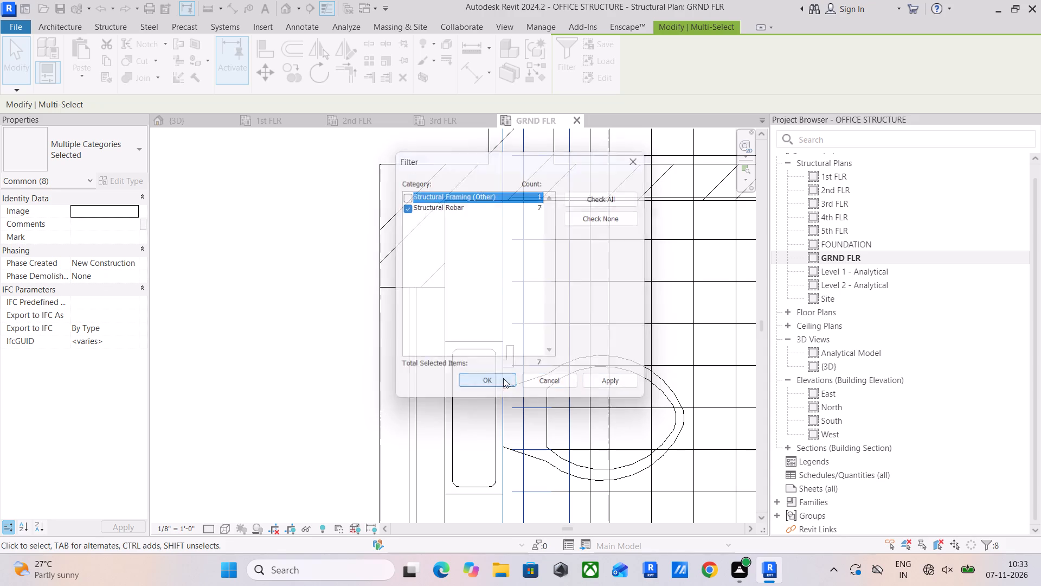
pyautogui.click(101, 64)
pyautogui.click(86, 73)
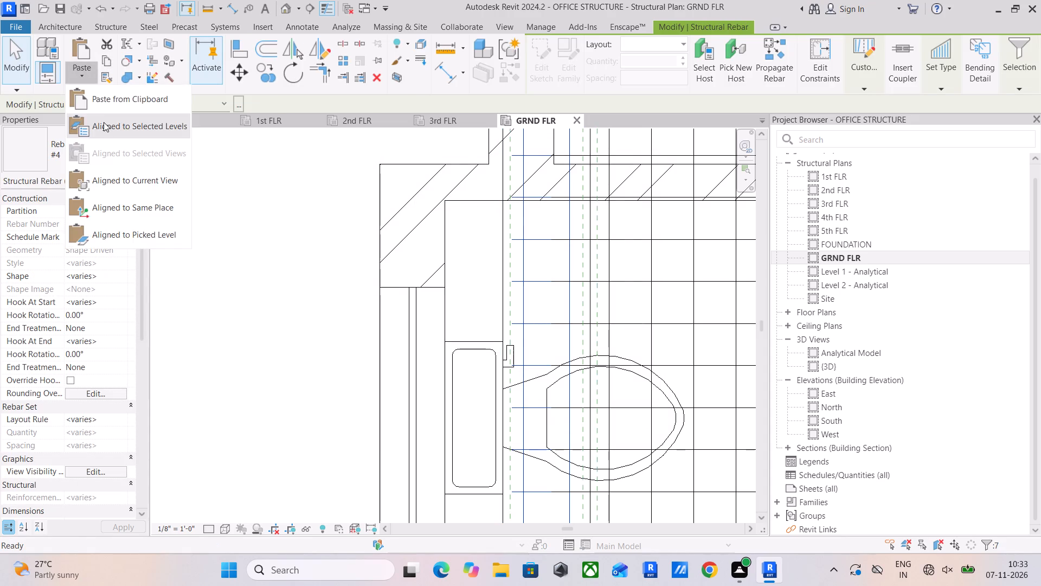
pyautogui.click(104, 123)
pyautogui.click(464, 216)
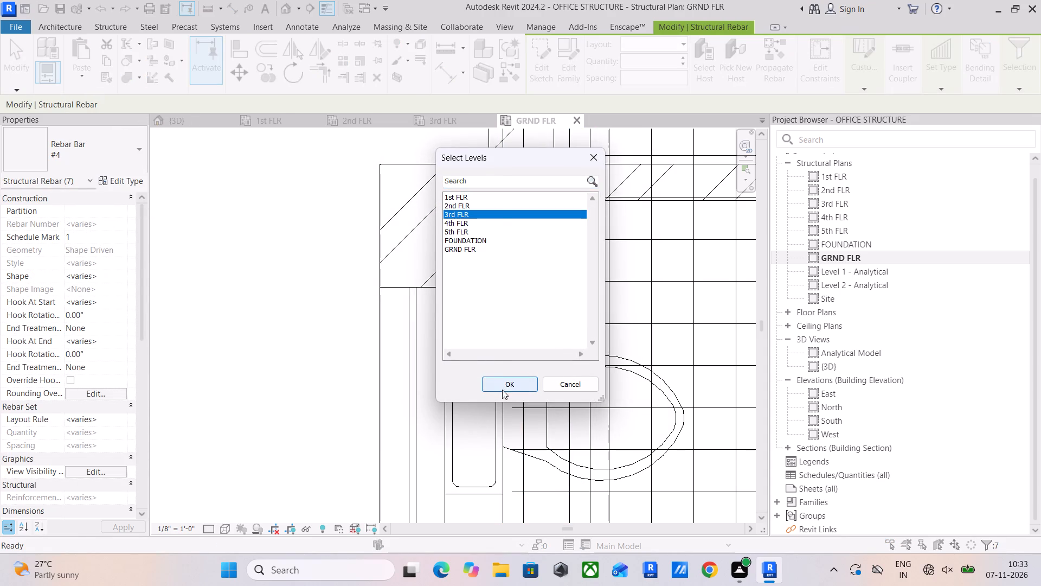
pyautogui.click(502, 390)
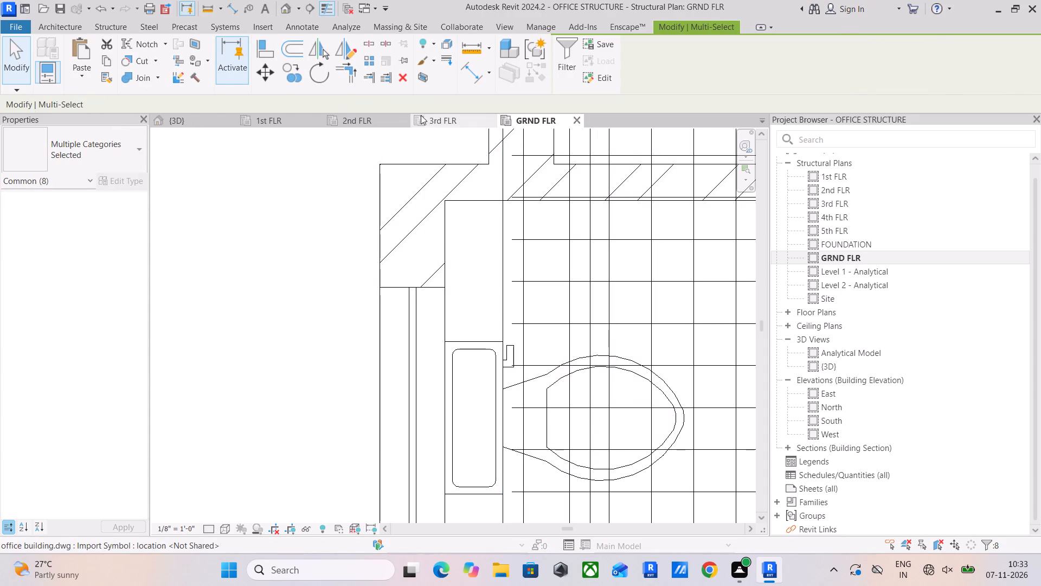
# Check the pasted west edge beam bars and their column ends in the 3rd FLR plan.
pyautogui.click(430, 122)
pyautogui.moveTo(401, 295); pyautogui.dragTo(472, 557, button='middle')
pyautogui.scroll(-2, 507, 396)
pyautogui.moveTo(507, 396); pyautogui.dragTo(518, 463, button='middle')
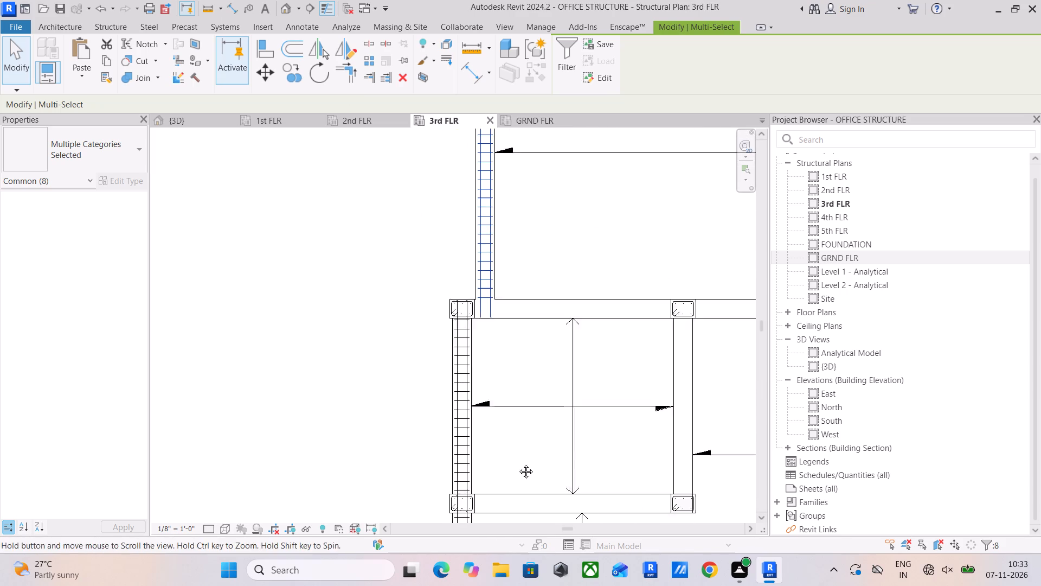
pyautogui.moveTo(518, 463); pyautogui.dragTo(519, 468, button='middle')
pyautogui.moveTo(530, 302); pyautogui.dragTo(522, 411, button='middle')
pyautogui.scroll(5, 463, 434)
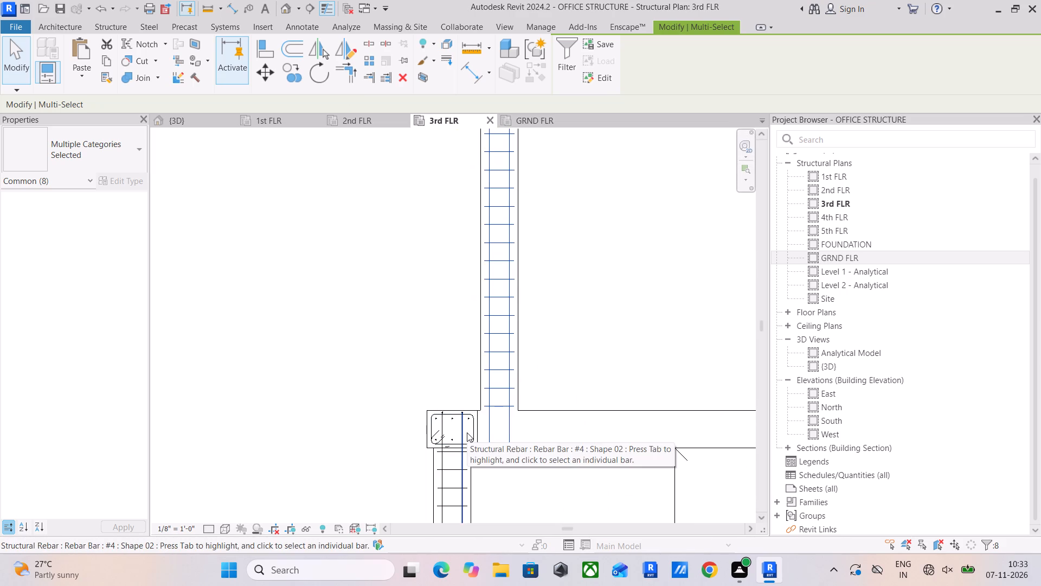
pyautogui.scroll(-4, 485, 442)
pyautogui.moveTo(531, 437); pyautogui.dragTo(528, 566, button='middle')
pyautogui.scroll(-4, 557, 508)
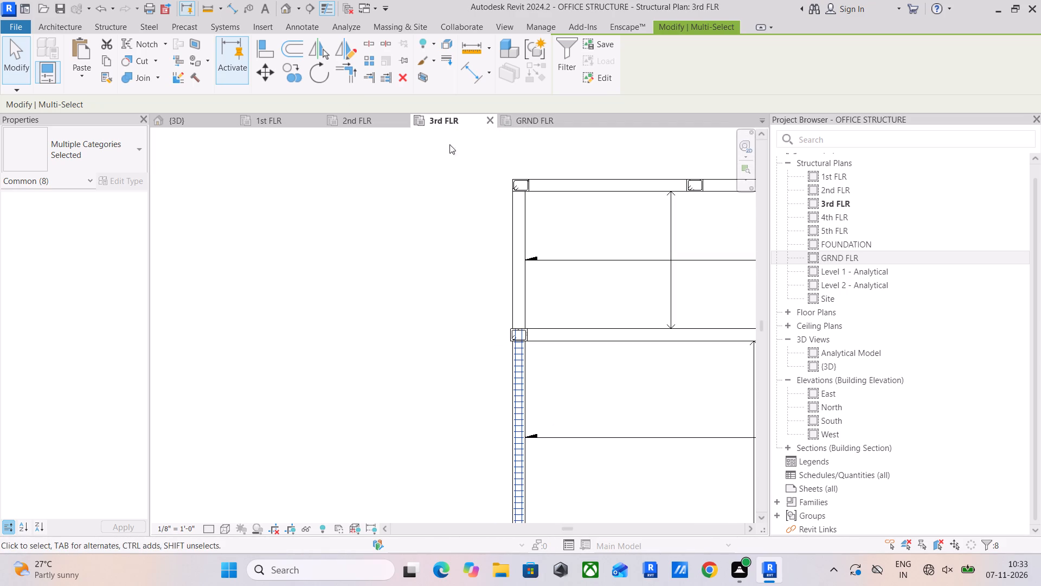
# Copy only the rebar of the GRND FLR west edge beam's northernmost bay, beside the pantry, and paste it aligned to 3rd FLR.
pyautogui.click(528, 122)
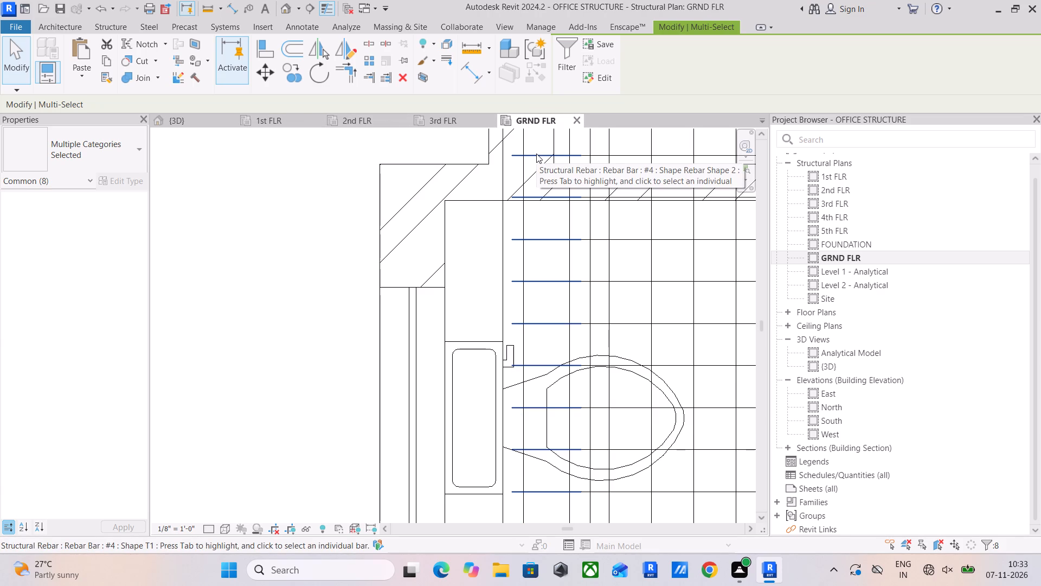
pyautogui.scroll(-5, 536, 154)
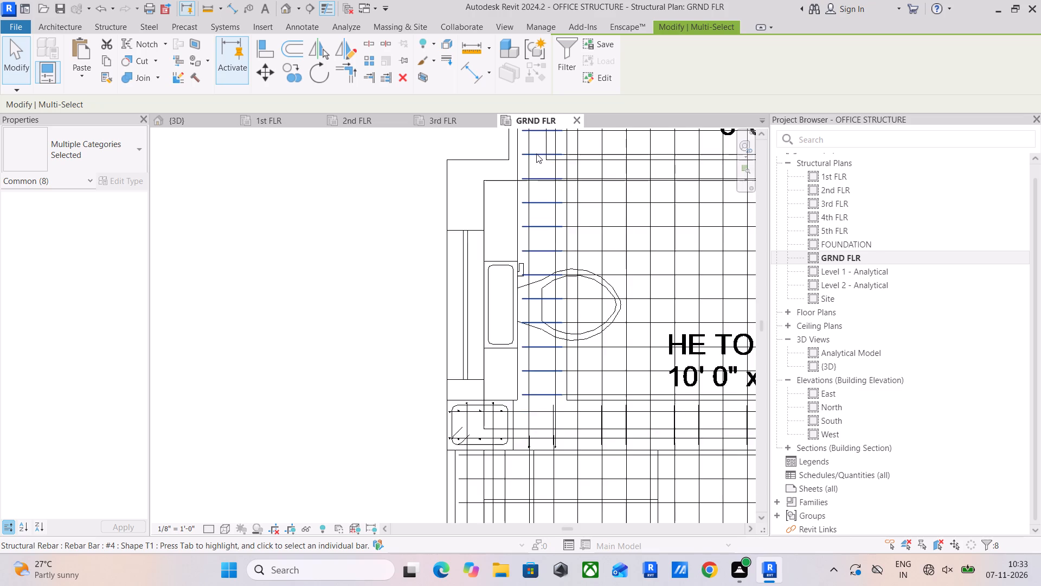
pyautogui.scroll(-4, 536, 154)
pyautogui.moveTo(536, 154); pyautogui.dragTo(555, 489, button='middle')
pyautogui.scroll(-1, 555, 489)
pyautogui.moveTo(576, 385); pyautogui.dragTo(603, 532, button='middle')
pyautogui.moveTo(605, 327); pyautogui.dragTo(590, 411, button='middle')
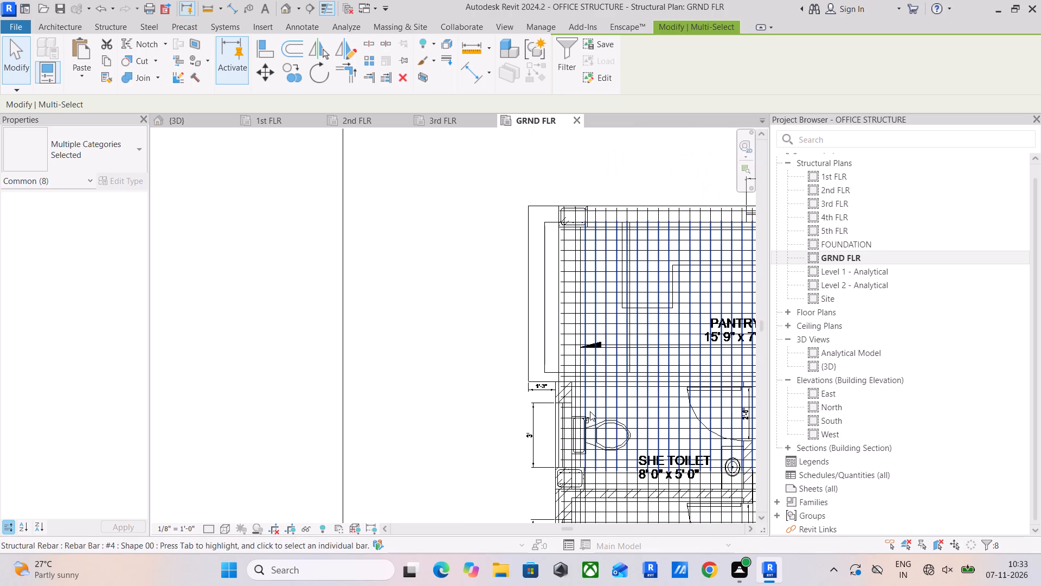
pyautogui.scroll(13, 567, 282)
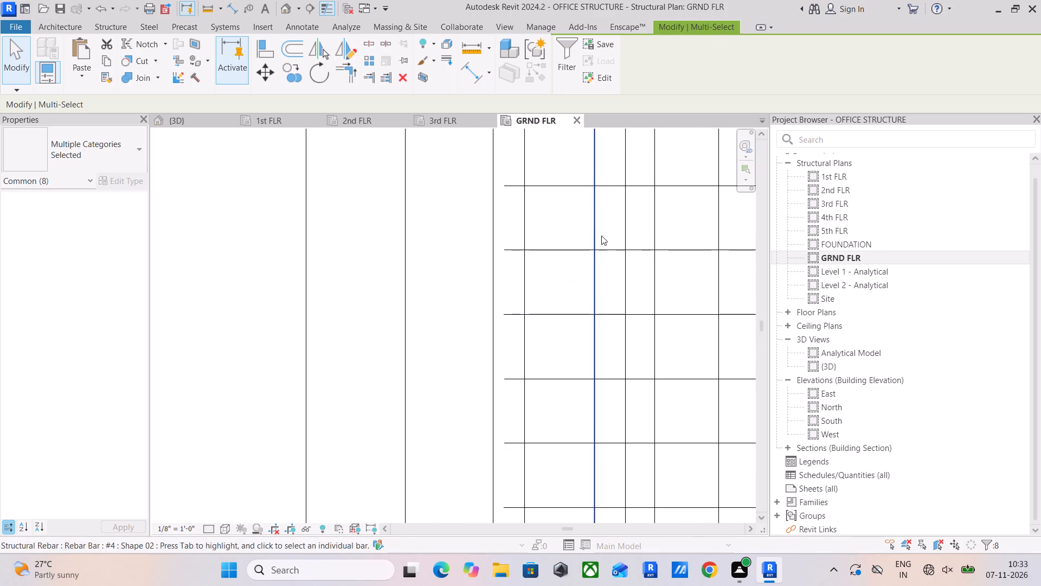
pyautogui.moveTo(607, 226); pyautogui.dragTo(516, 267)
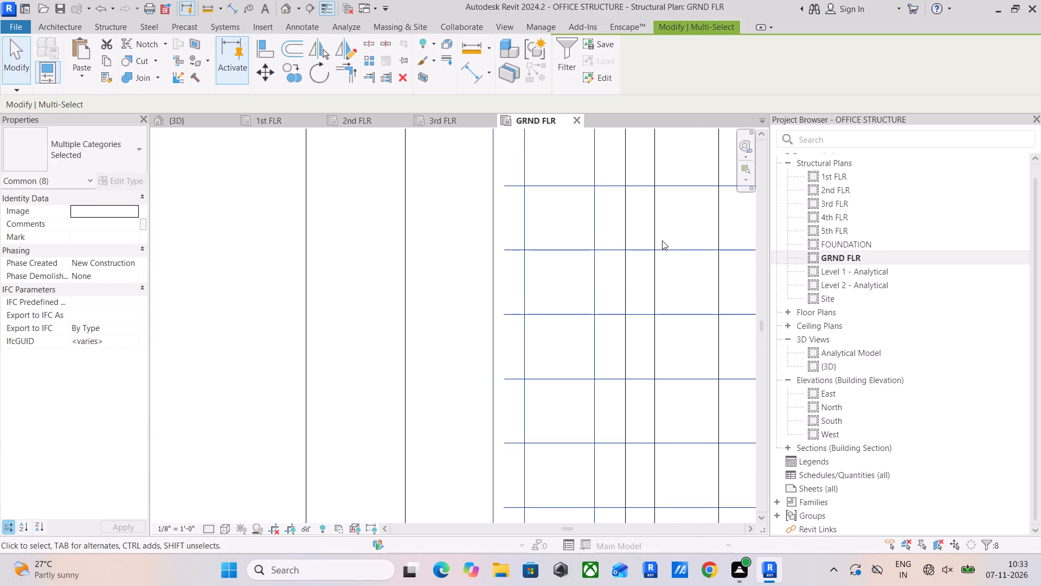
pyautogui.keyDown('shift'); pyautogui.click(697, 250); pyautogui.keyUp('shift')
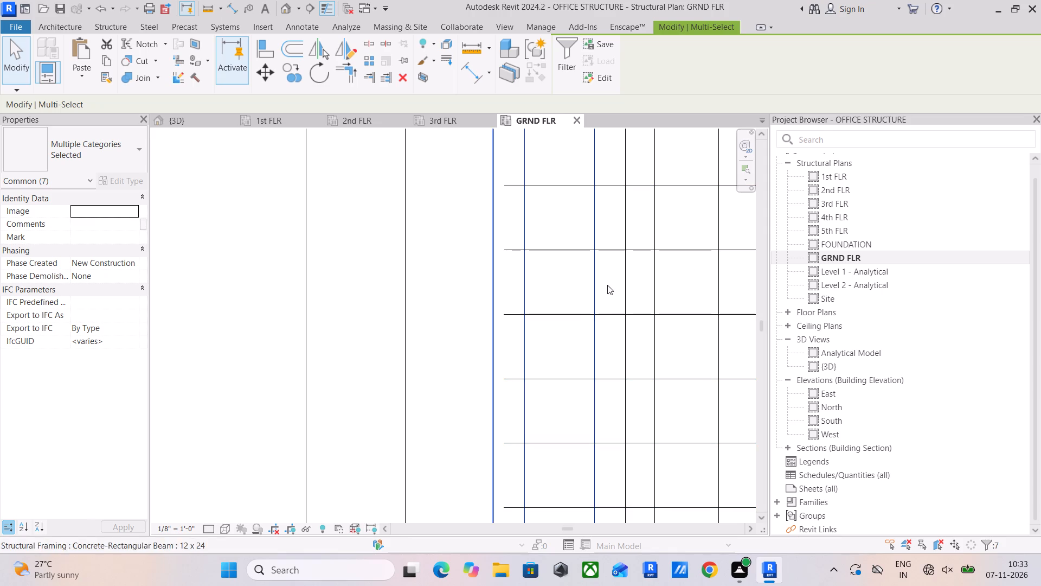
pyautogui.click(566, 70)
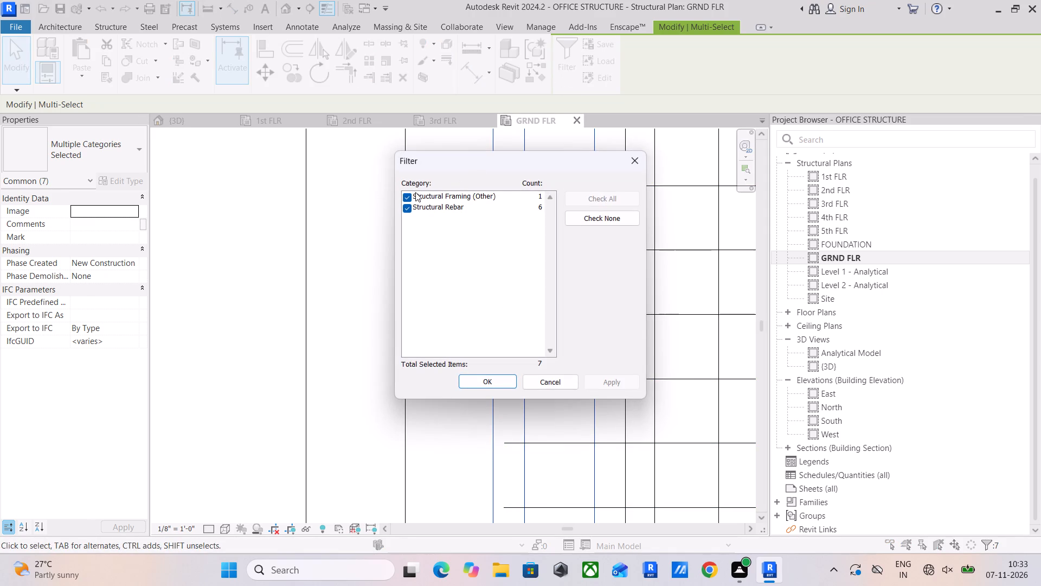
pyautogui.click(405, 196)
pyautogui.click(473, 375)
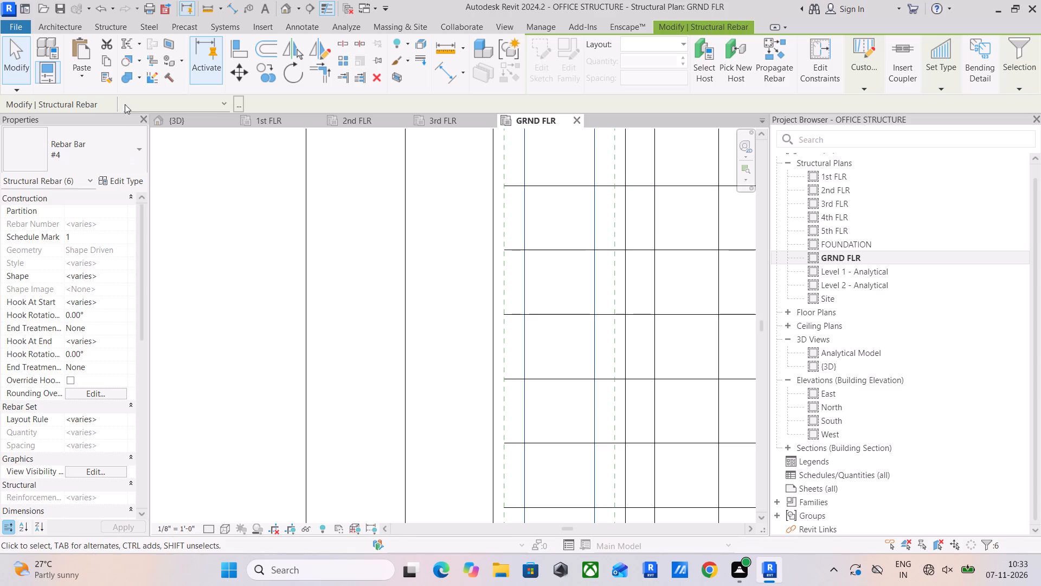
pyautogui.click(108, 66)
pyautogui.click(90, 71)
pyautogui.click(94, 121)
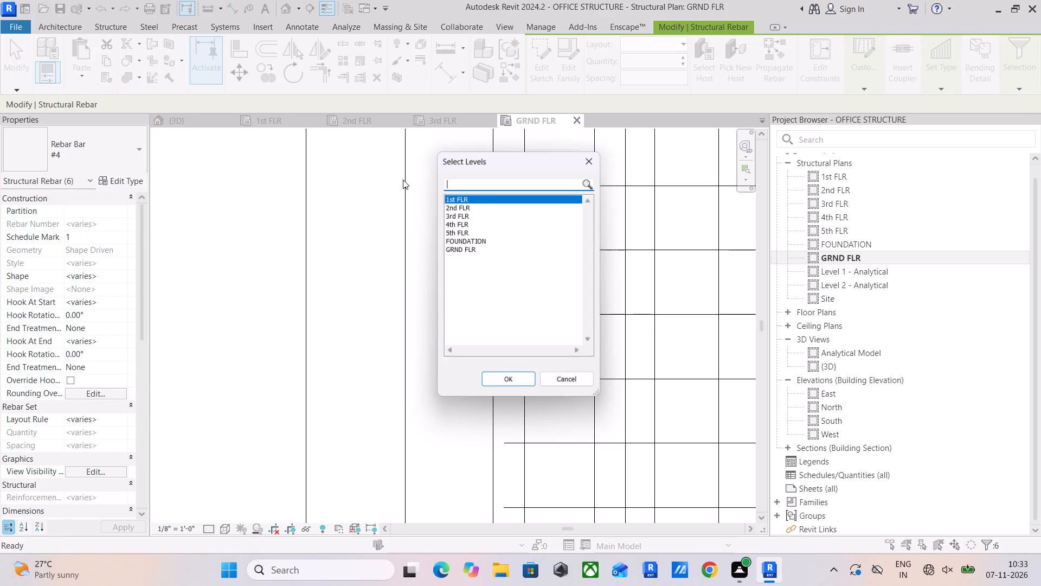
pyautogui.click(455, 213)
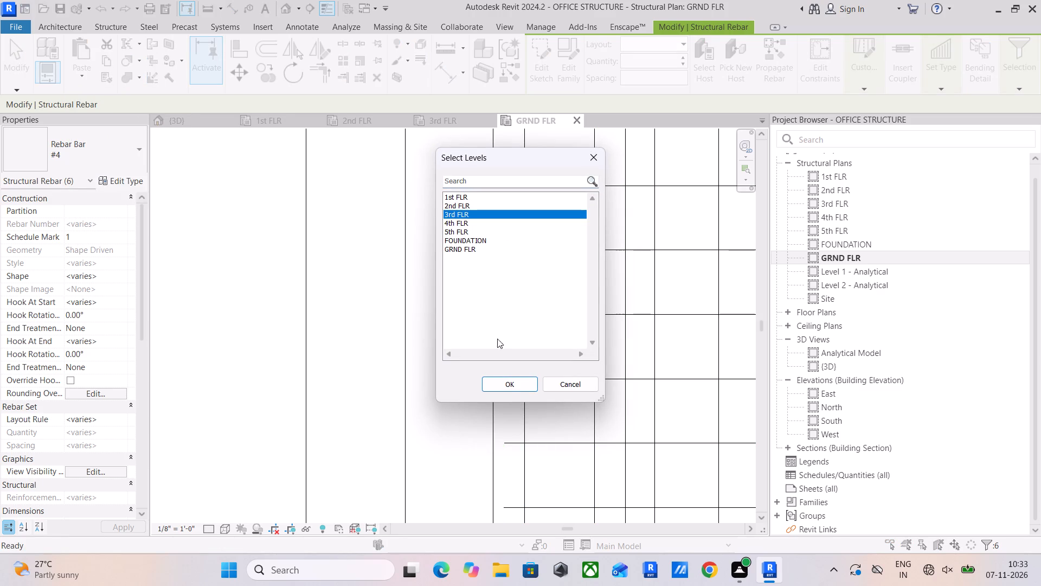
pyautogui.click(508, 388)
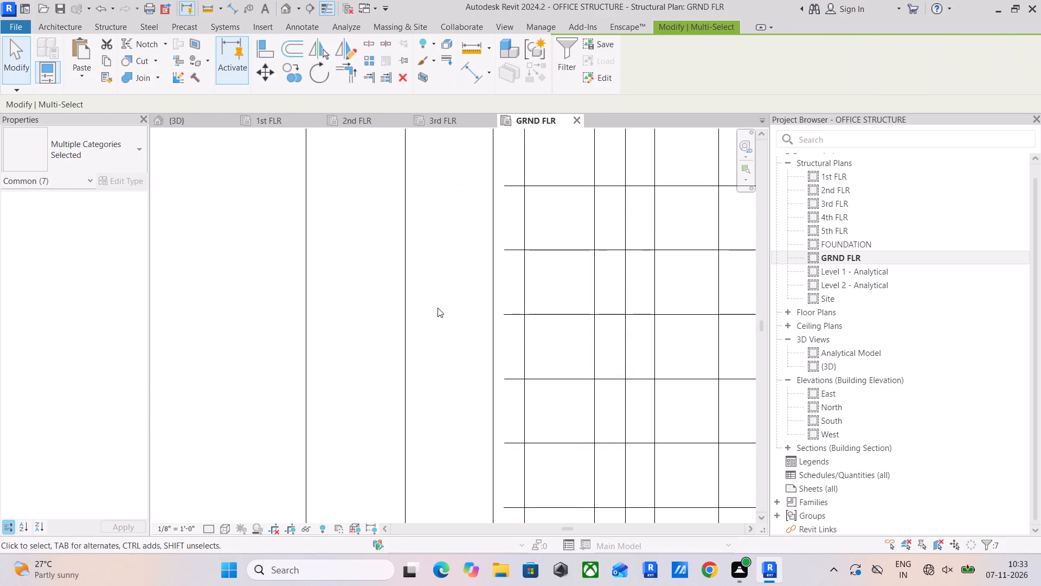
# Check the pasted rebar in the northernmost bay of the west edge beam in the 3rd FLR plan.
pyautogui.click(452, 116)
pyautogui.scroll(-2, 467, 343)
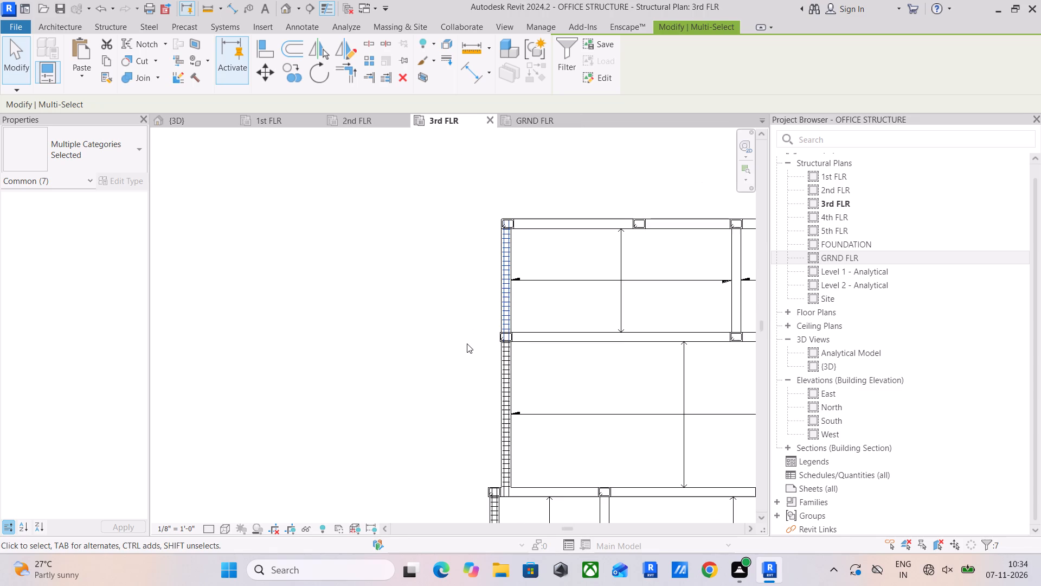
pyautogui.scroll(9, 499, 328)
pyautogui.moveTo(558, 347); pyautogui.dragTo(347, 349, button='middle')
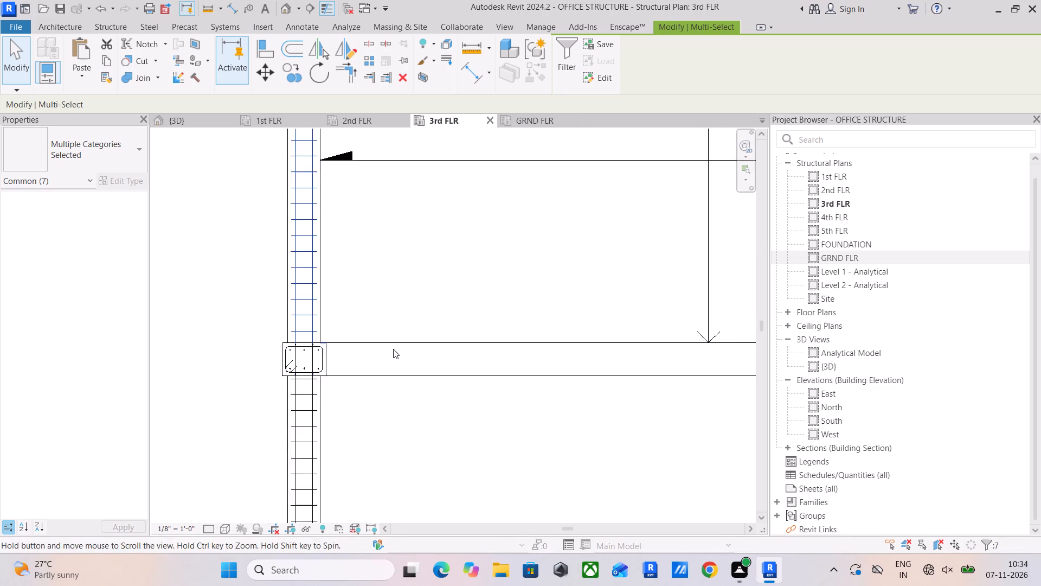
pyautogui.scroll(-5, 395, 349)
pyautogui.scroll(-5, 491, 358)
pyautogui.moveTo(579, 361); pyautogui.dragTo(479, 364, button='middle')
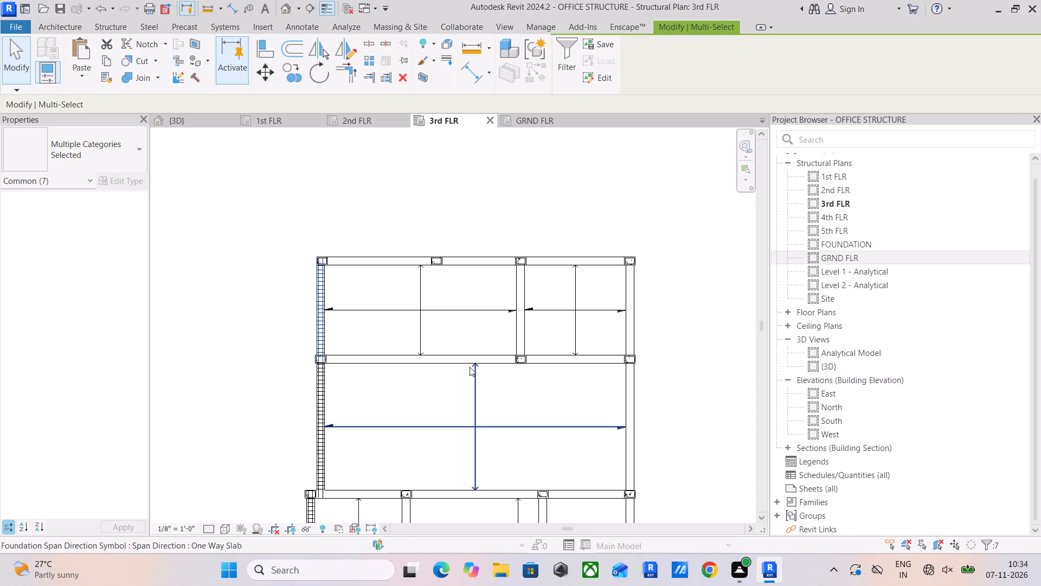
pyautogui.scroll(3, 382, 320)
pyautogui.moveTo(375, 311); pyautogui.dragTo(379, 352, button='middle')
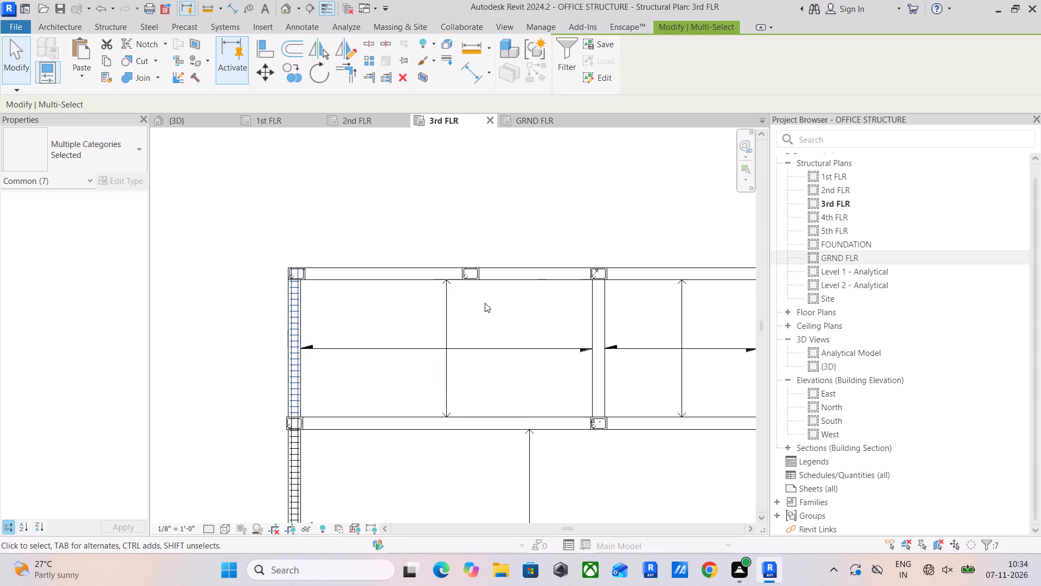
pyautogui.scroll(-4, 482, 293)
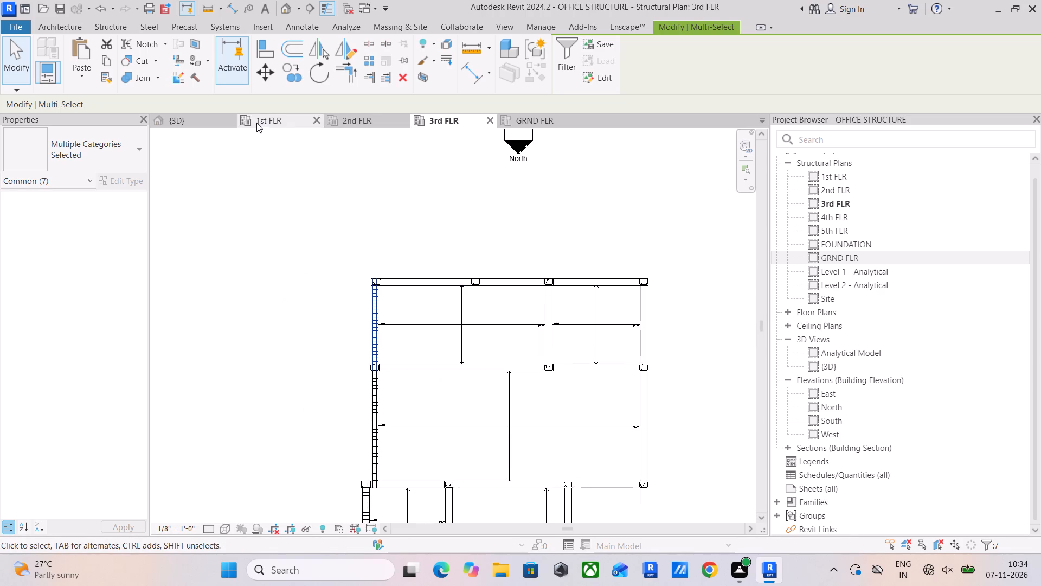
# Copy only the rebar of the GRND FLR north edge beam's westernmost bay, along the pantry, and paste it aligned to 3rd FLR.
pyautogui.click(522, 117)
pyautogui.scroll(-6, 491, 266)
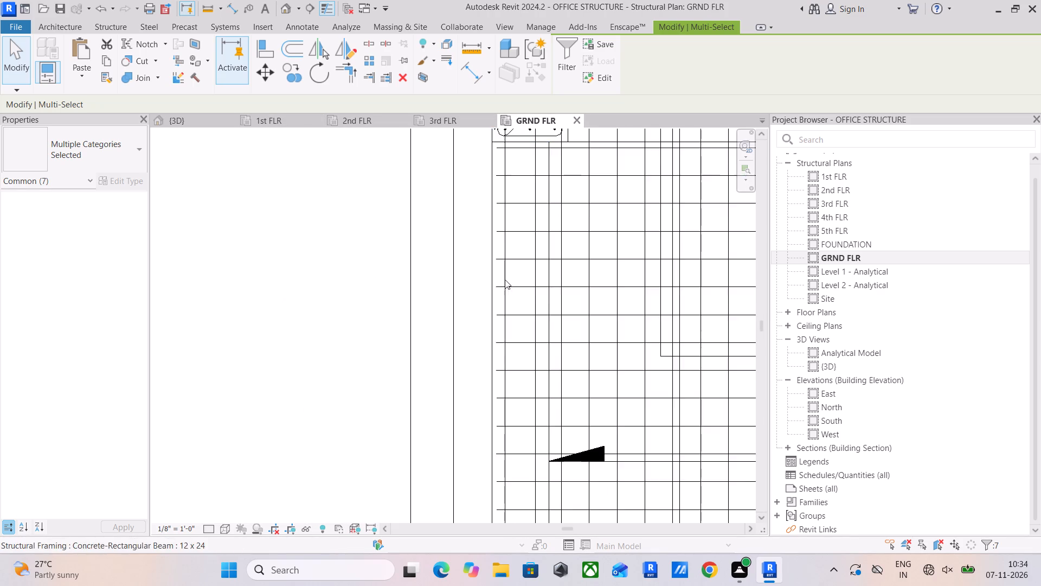
pyautogui.moveTo(501, 294); pyautogui.dragTo(367, 508, button='middle')
pyautogui.scroll(4, 489, 294)
pyautogui.moveTo(461, 315); pyautogui.dragTo(442, 343)
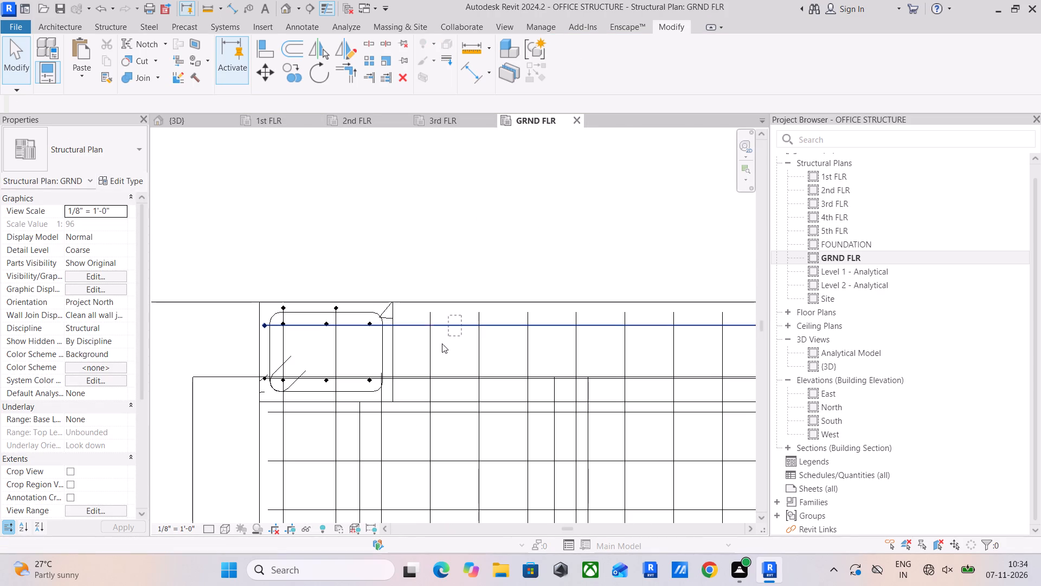
pyautogui.moveTo(442, 343); pyautogui.dragTo(419, 387)
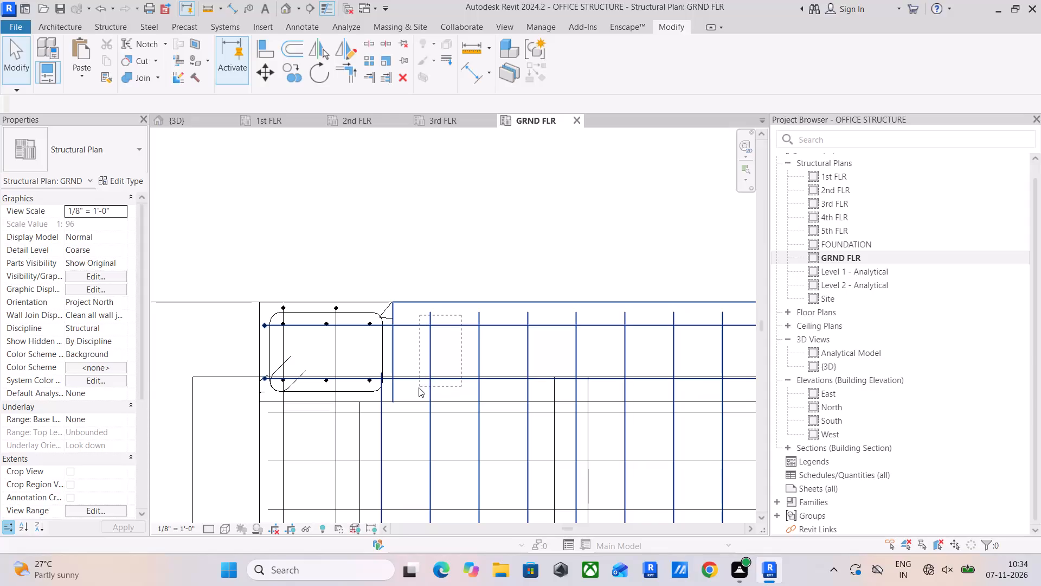
pyautogui.moveTo(419, 387); pyautogui.dragTo(421, 383)
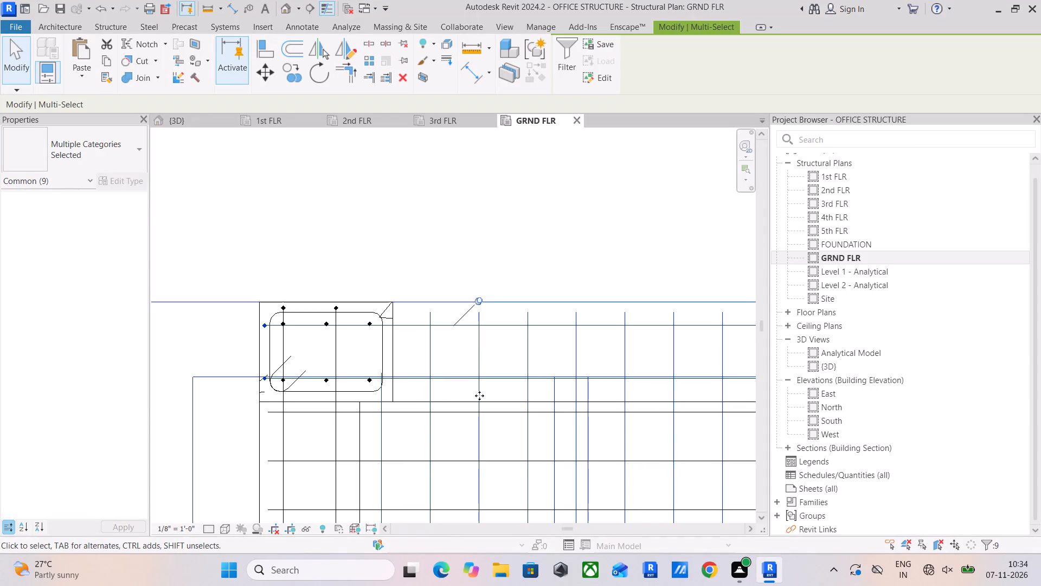
pyautogui.keyDown('shift'); pyautogui.click(433, 441); pyautogui.keyUp('shift')
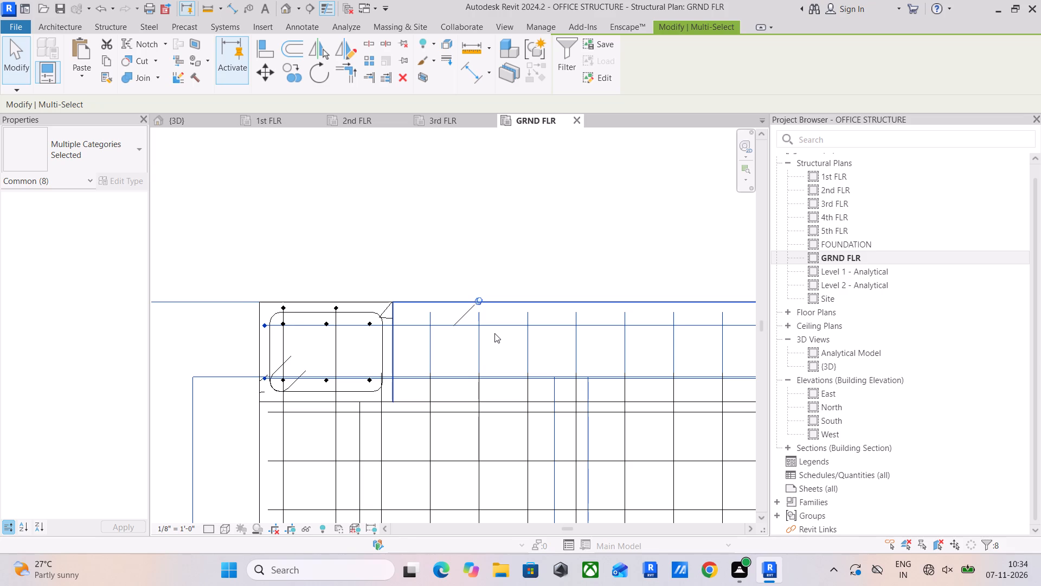
pyautogui.click(560, 73)
pyautogui.click(406, 210)
pyautogui.click(403, 200)
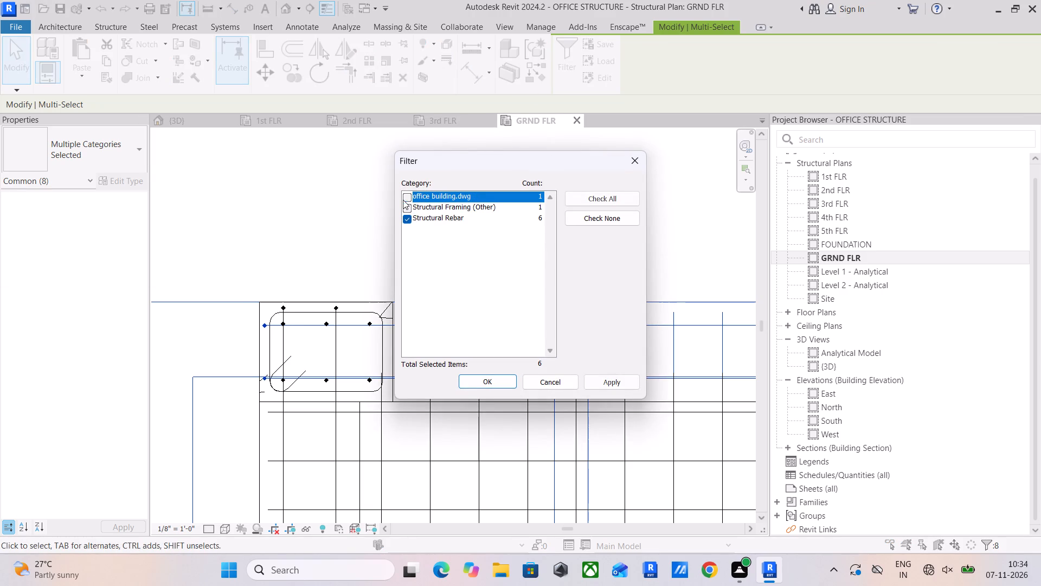
pyautogui.click(480, 386)
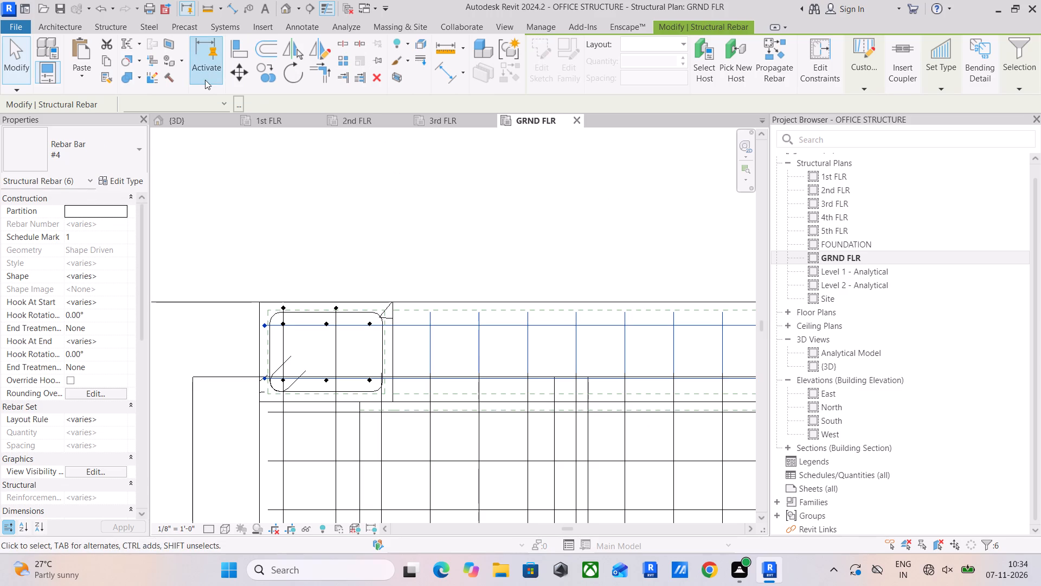
pyautogui.click(100, 59)
pyautogui.click(85, 68)
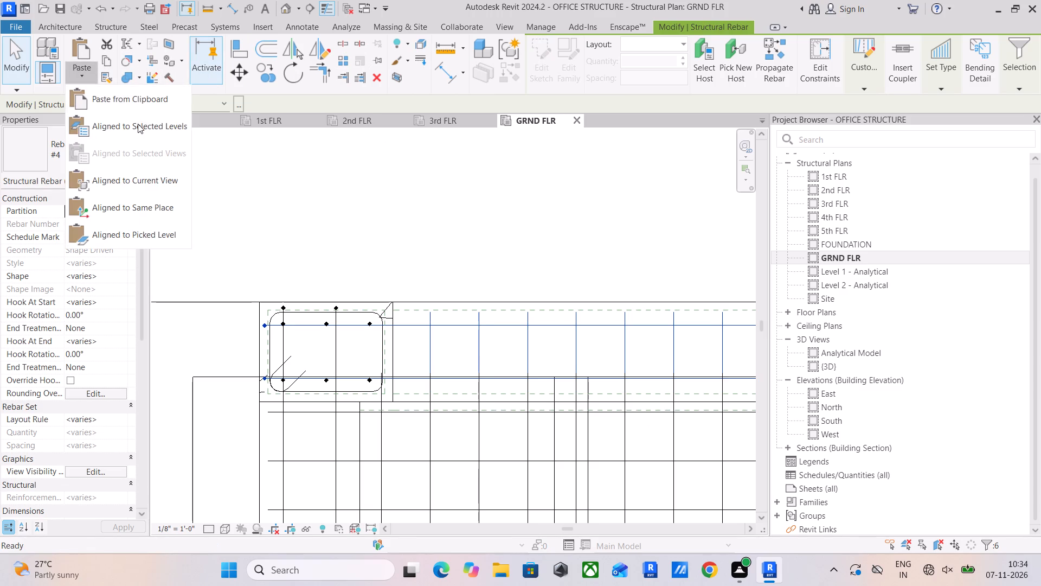
pyautogui.click(138, 124)
pyautogui.click(461, 214)
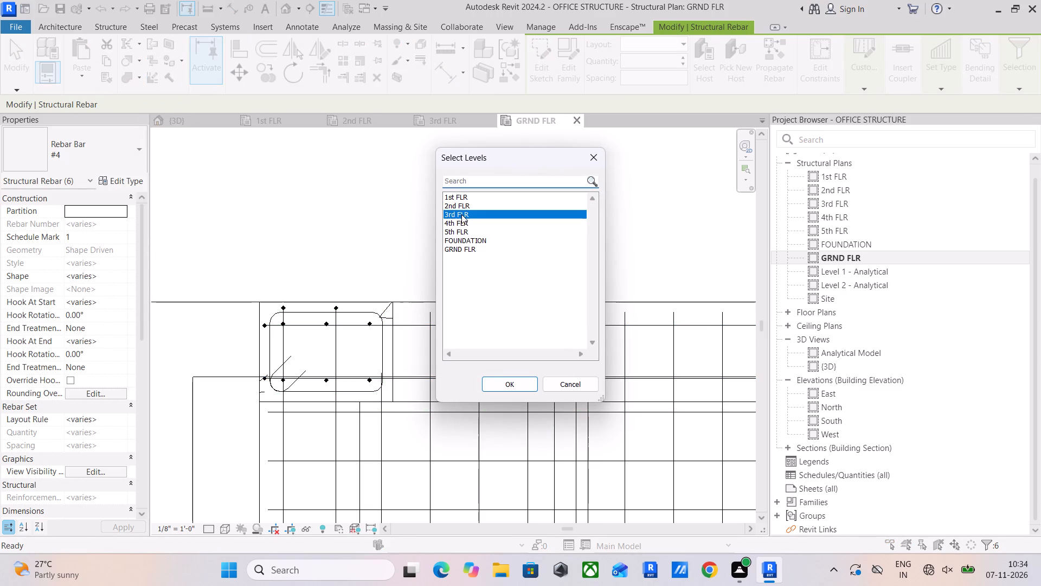
pyautogui.click(493, 383)
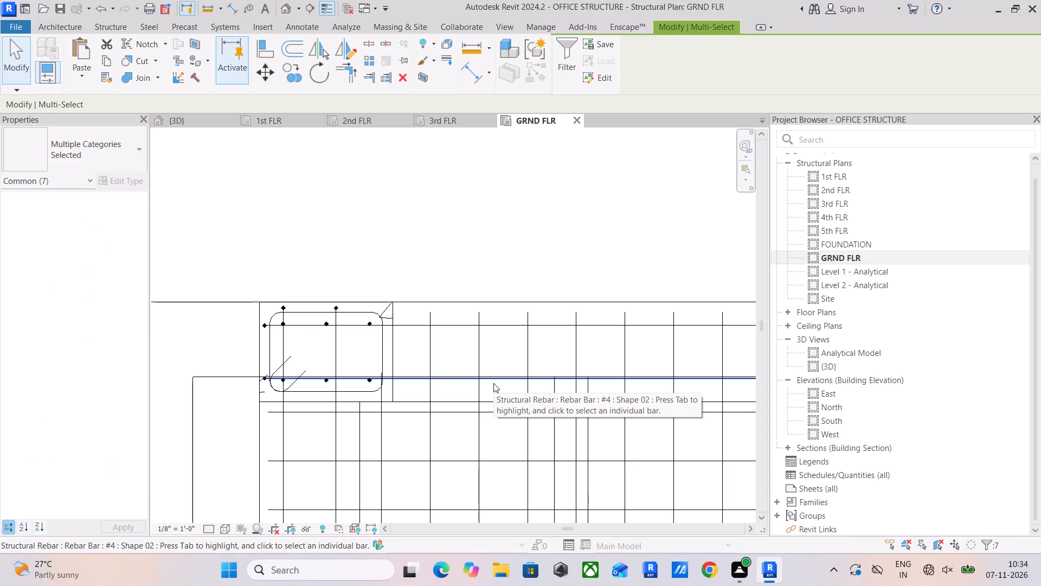
# Check the pasted rebar in the westernmost bay of the north edge beam in the 3rd FLR plan.
pyautogui.click(438, 115)
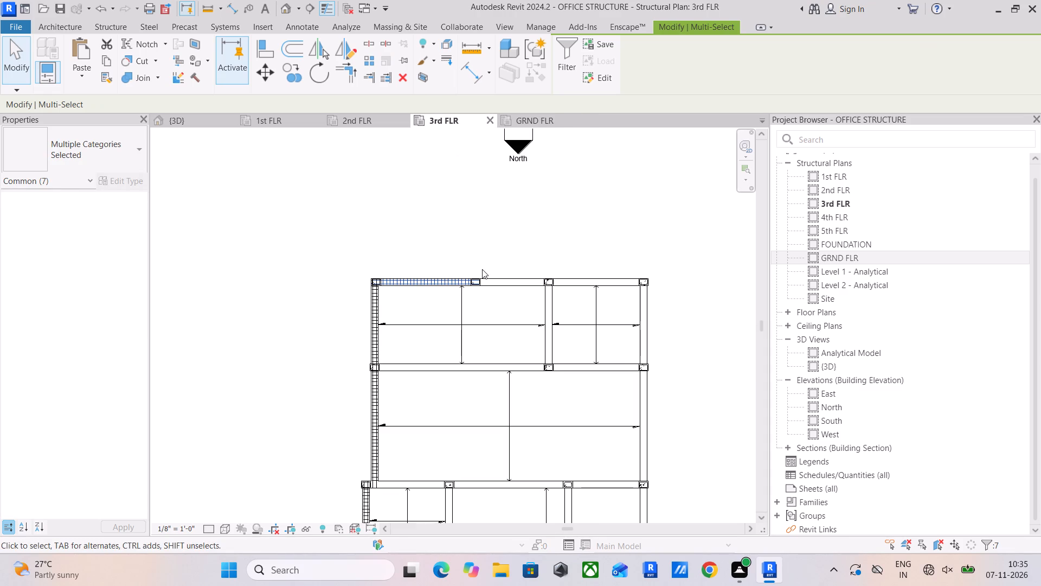
pyautogui.scroll(10, 429, 269)
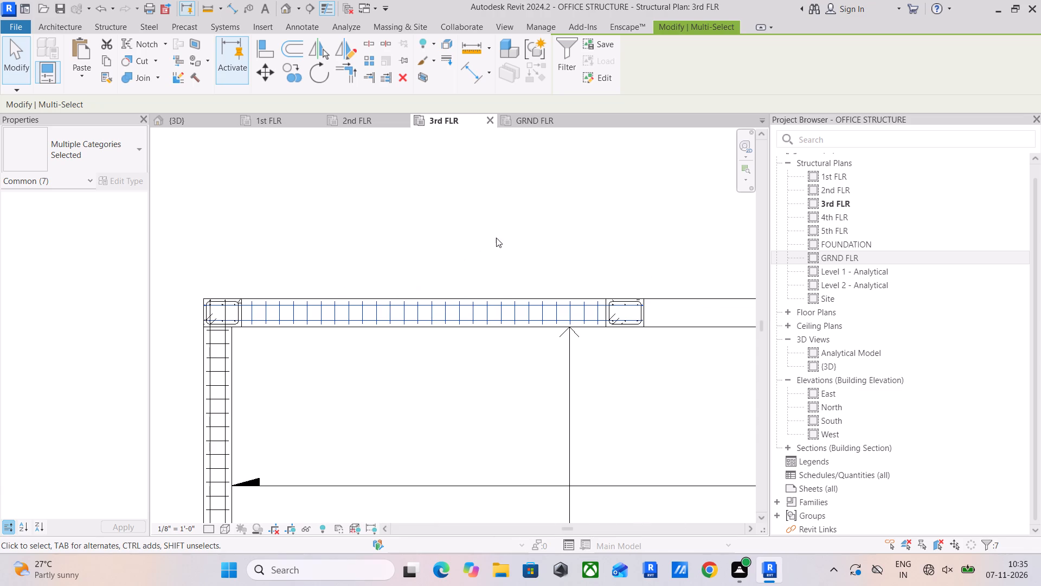
pyautogui.scroll(4, 625, 261)
pyautogui.click(625, 261)
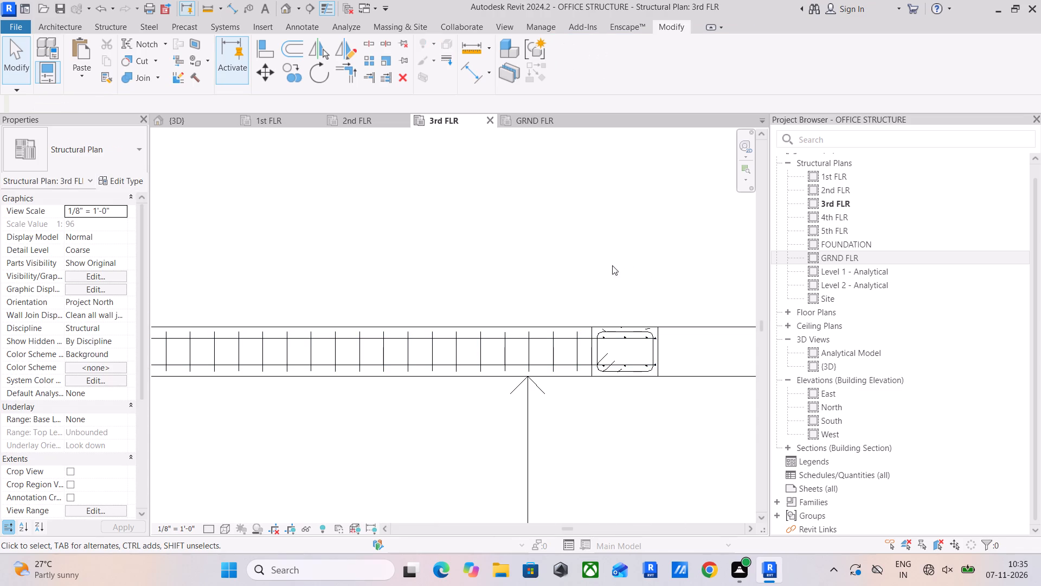
# Copy only the rebar of the GRND FLR north edge beam's bay along the H.R ROOM and paste it aligned to 3rd FLR.
pyautogui.click(555, 118)
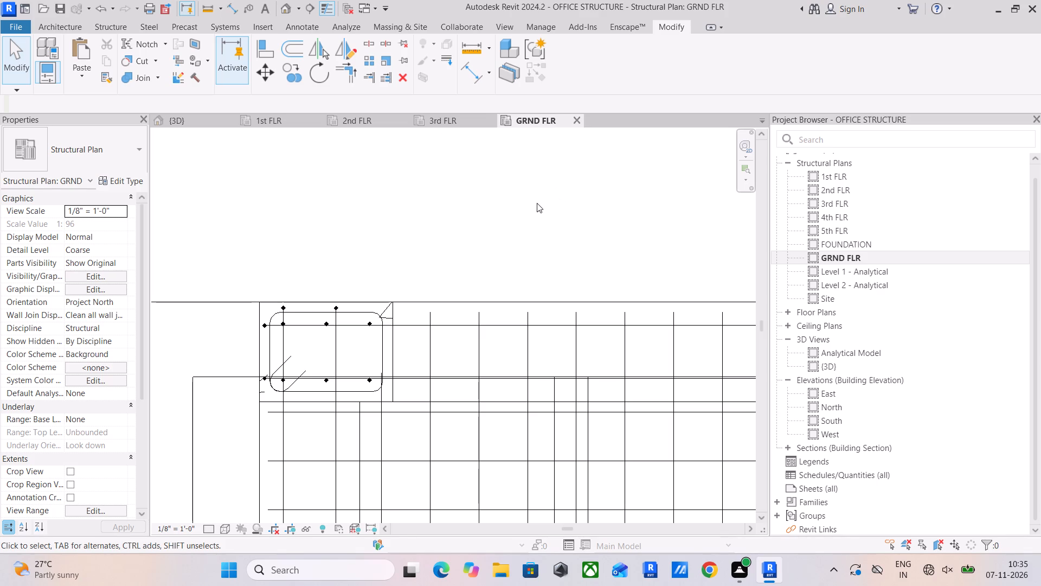
pyautogui.scroll(-8, 434, 281)
pyautogui.moveTo(536, 293); pyautogui.dragTo(171, 324, button='middle')
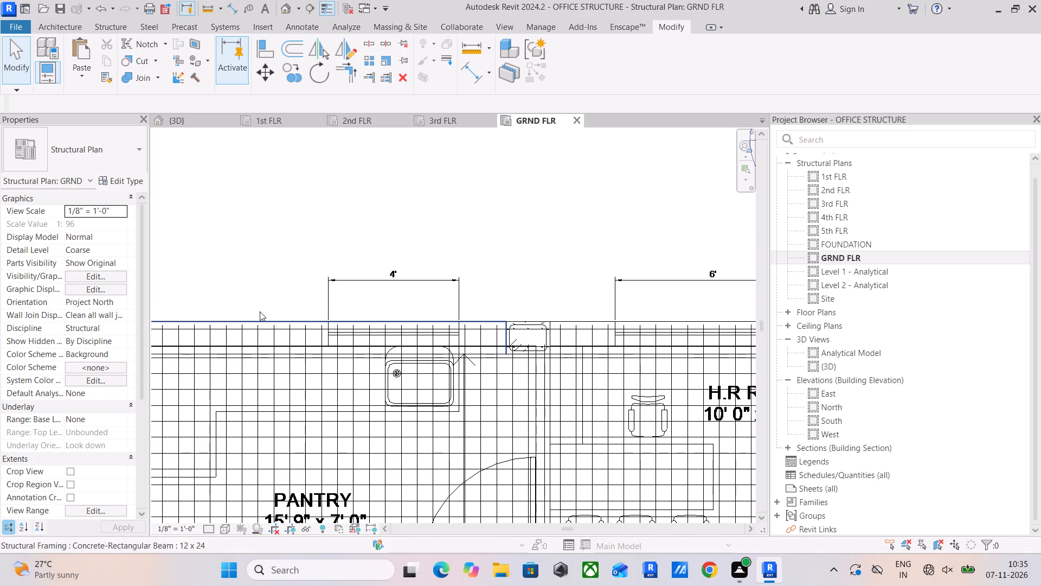
pyautogui.scroll(-5, 448, 322)
pyautogui.moveTo(464, 323); pyautogui.dragTo(455, 269, button='middle')
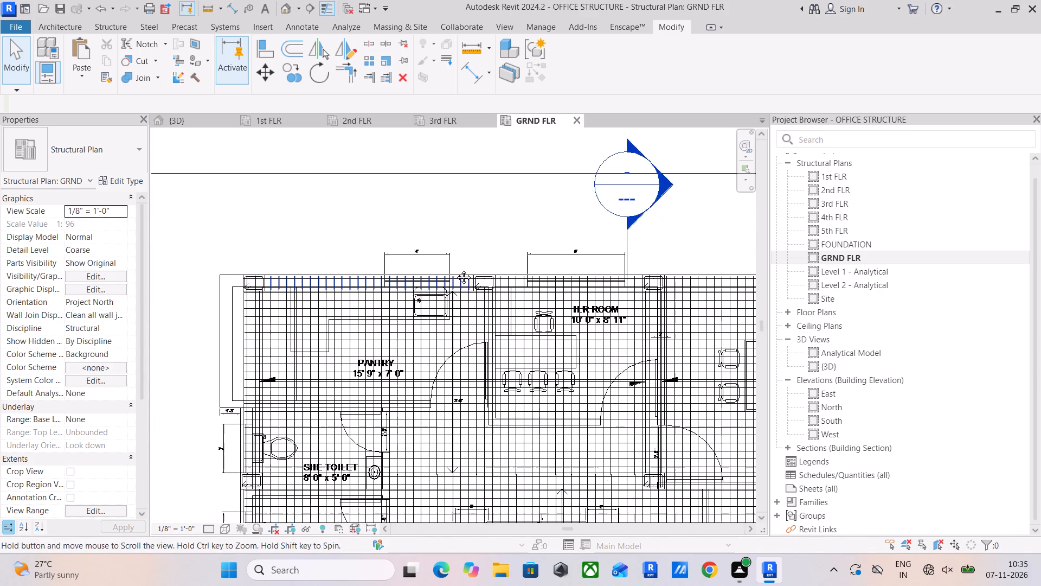
pyautogui.moveTo(455, 269); pyautogui.dragTo(414, 263, button='middle')
pyautogui.scroll(4, 497, 258)
pyautogui.scroll(5, 396, 294)
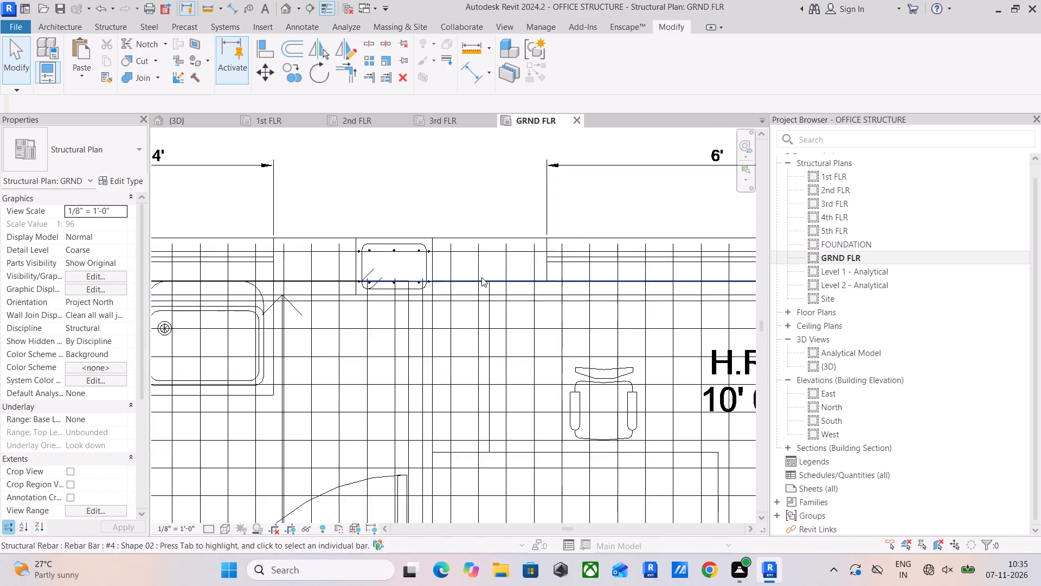
pyautogui.scroll(9, 487, 271)
pyautogui.moveTo(496, 215); pyautogui.dragTo(431, 343)
pyautogui.click(561, 62)
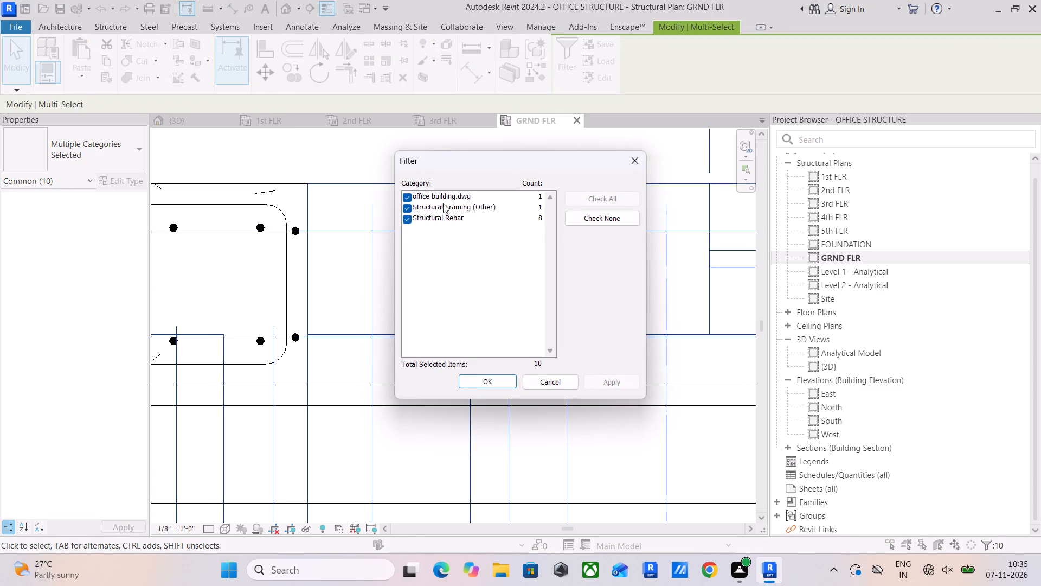
pyautogui.click(403, 207)
pyautogui.click(404, 195)
pyautogui.click(478, 380)
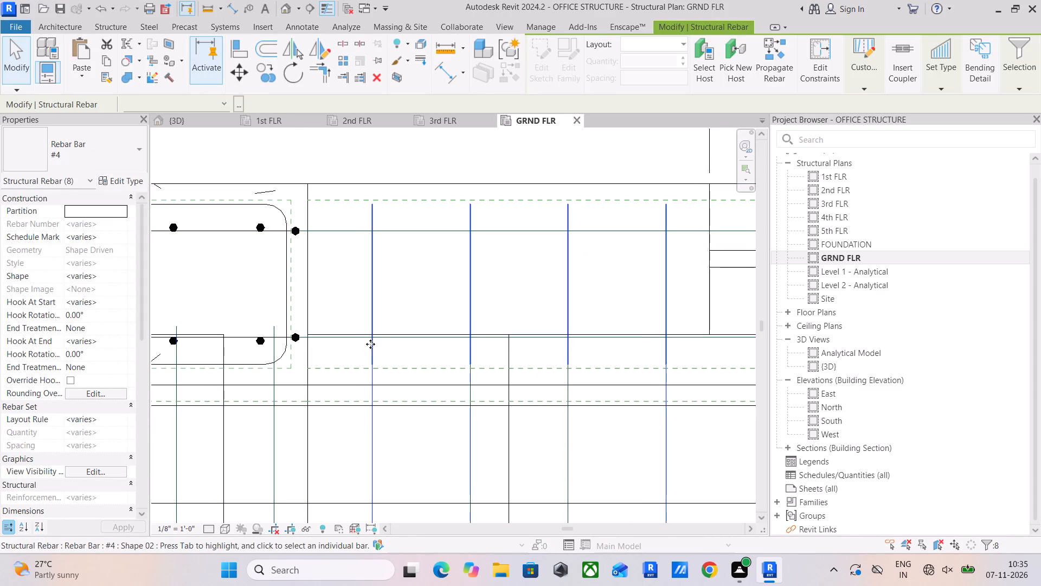
pyautogui.keyDown('ctrl'); pyautogui.click(374, 424); pyautogui.keyUp('ctrl')
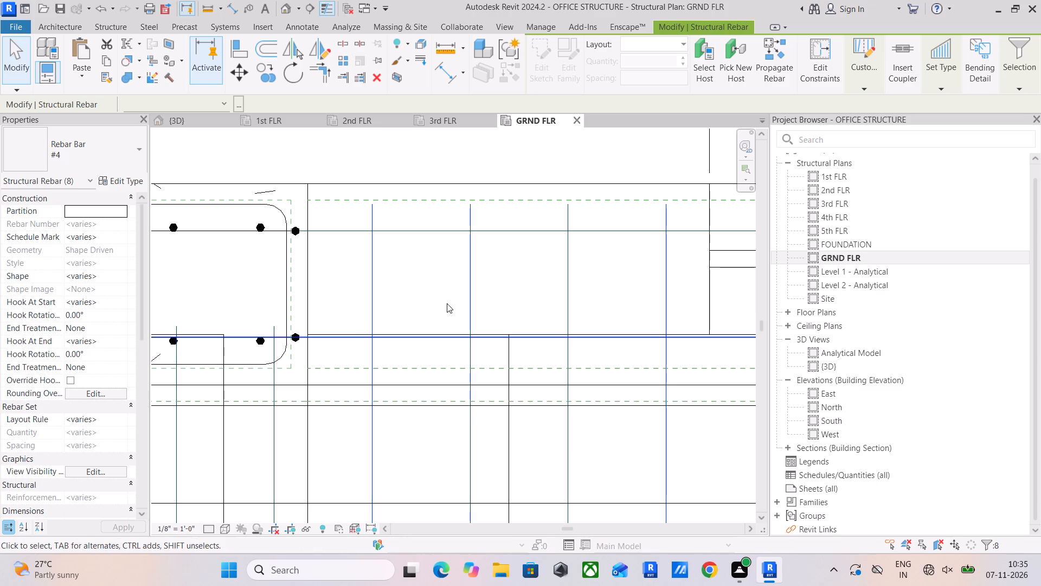
pyautogui.keyDown('shift'); pyautogui.click(373, 424); pyautogui.keyUp('shift')
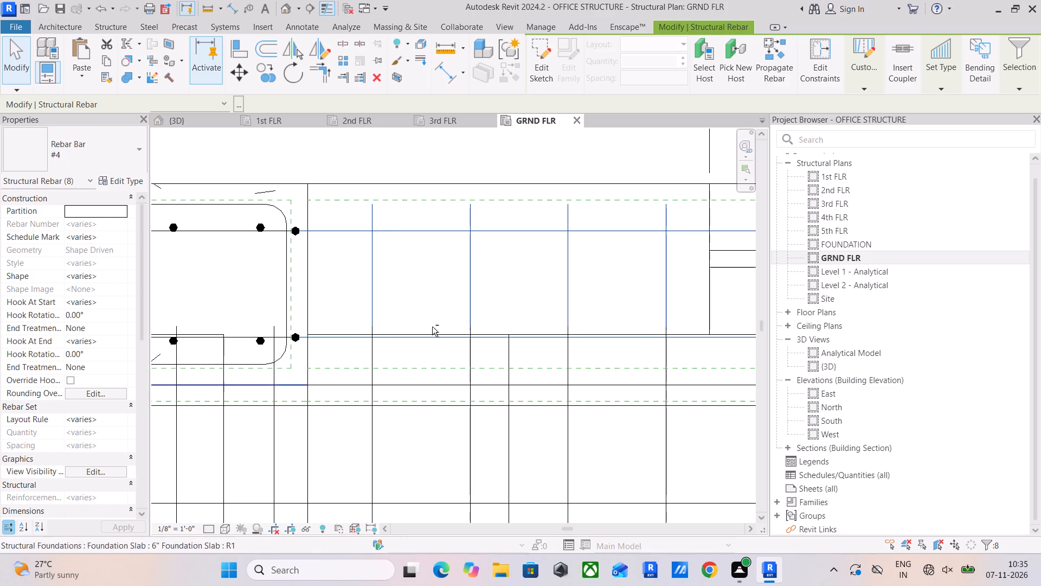
pyautogui.click(107, 63)
pyautogui.click(89, 74)
pyautogui.click(139, 133)
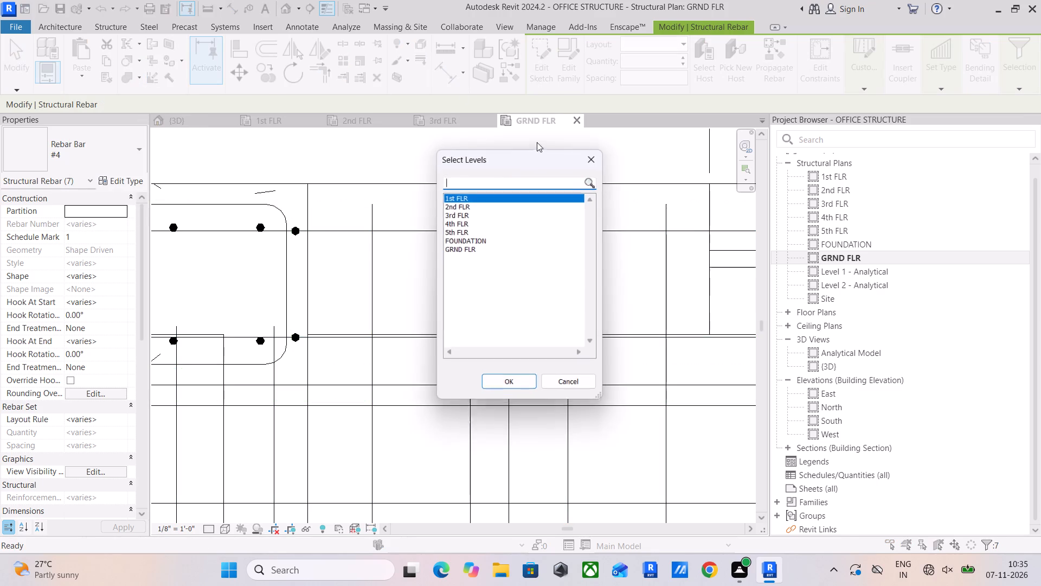
pyautogui.click(462, 216)
pyautogui.click(500, 387)
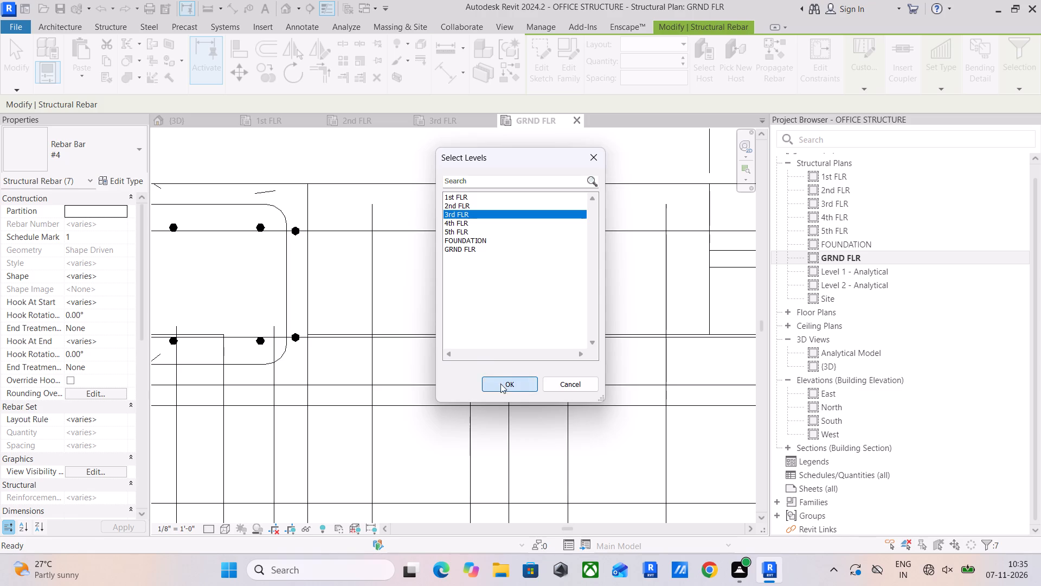
# Check the pasted rebar in the second bay of the north edge beam in the 3rd FLR plan.
pyautogui.click(442, 118)
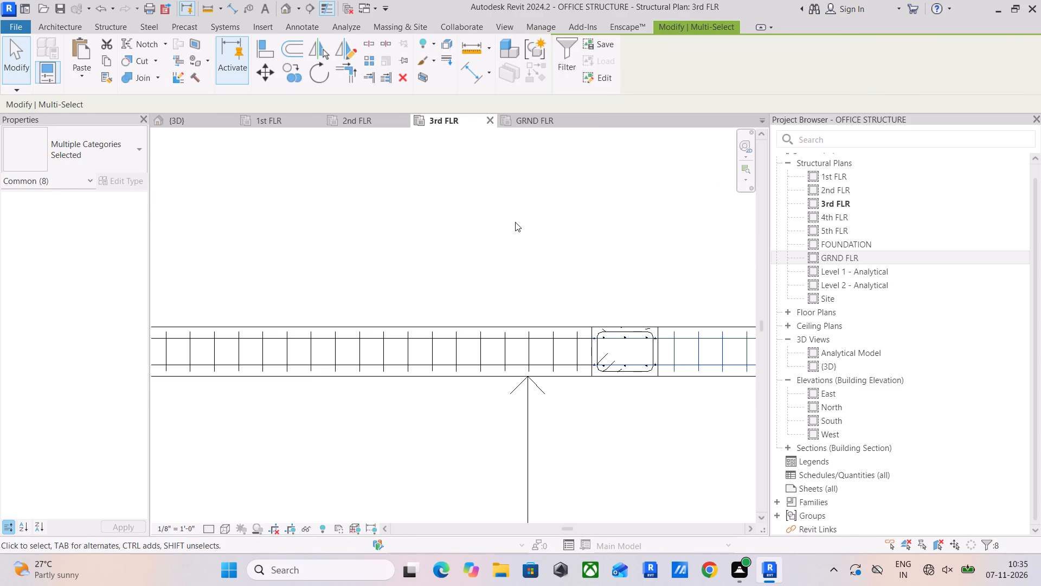
pyautogui.scroll(-3, 515, 222)
pyautogui.moveTo(550, 282); pyautogui.dragTo(257, 293, button='middle')
pyautogui.scroll(-3, 453, 299)
pyautogui.moveTo(491, 301); pyautogui.dragTo(303, 288, button='middle')
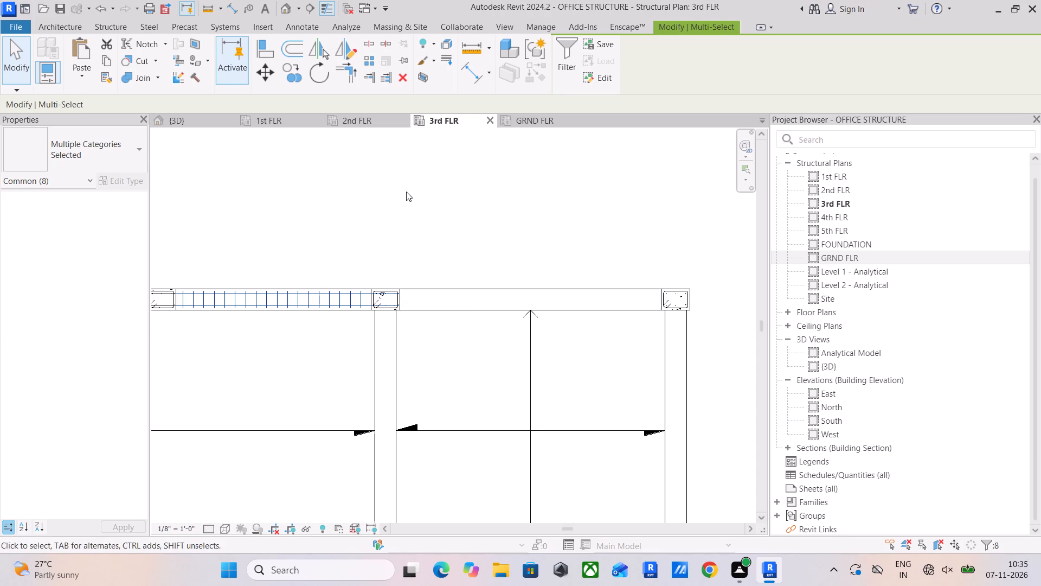
# Copy only the rebar of the GRND FLR north edge beam's easternmost bay, along the CONFERENCE room, and paste it aligned to 3rd FLR.
pyautogui.click(527, 117)
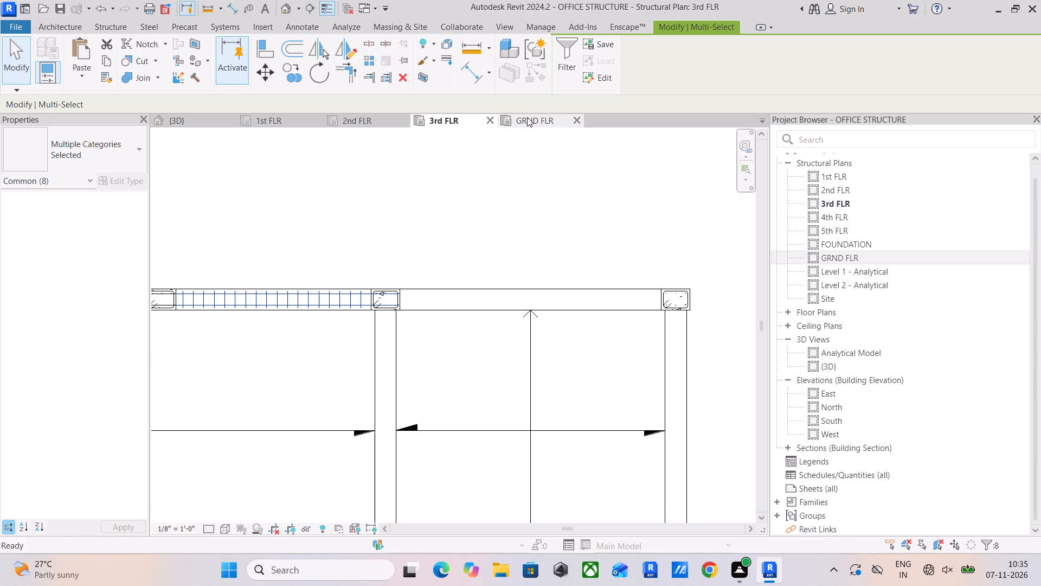
pyautogui.scroll(-10, 586, 256)
pyautogui.moveTo(631, 249); pyautogui.dragTo(323, 269, button='middle')
pyautogui.scroll(-4, 454, 260)
pyautogui.moveTo(492, 259); pyautogui.dragTo(257, 266, button='middle')
pyautogui.scroll(11, 517, 259)
pyautogui.moveTo(446, 277); pyautogui.dragTo(412, 337)
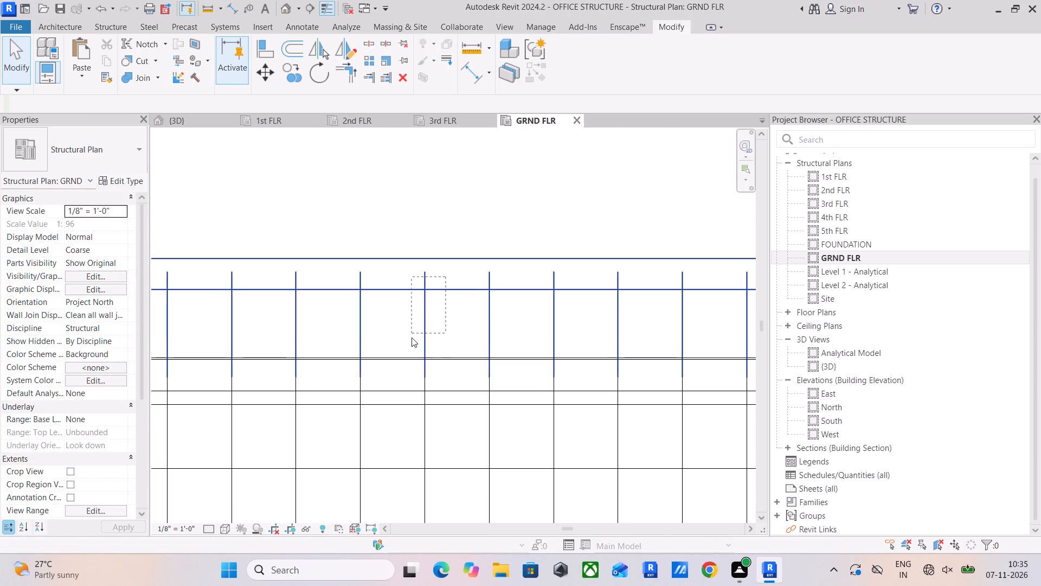
pyautogui.moveTo(412, 337); pyautogui.dragTo(410, 360)
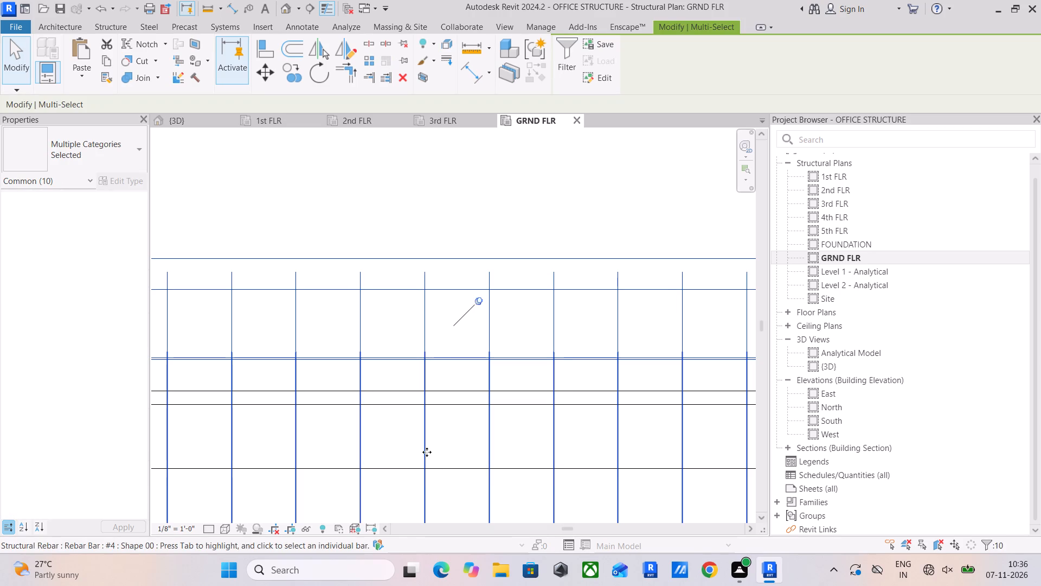
pyautogui.keyDown('shift'); pyautogui.click(424, 448); pyautogui.keyUp('shift')
pyautogui.scroll(-4, 434, 282)
pyautogui.moveTo(435, 281); pyautogui.dragTo(584, 278, button='middle')
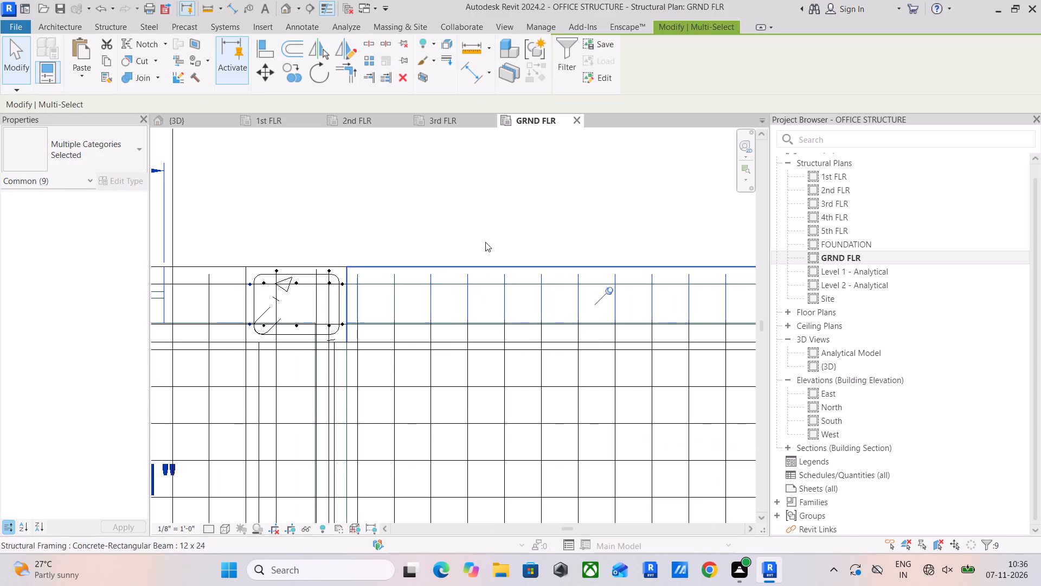
pyautogui.click(565, 60)
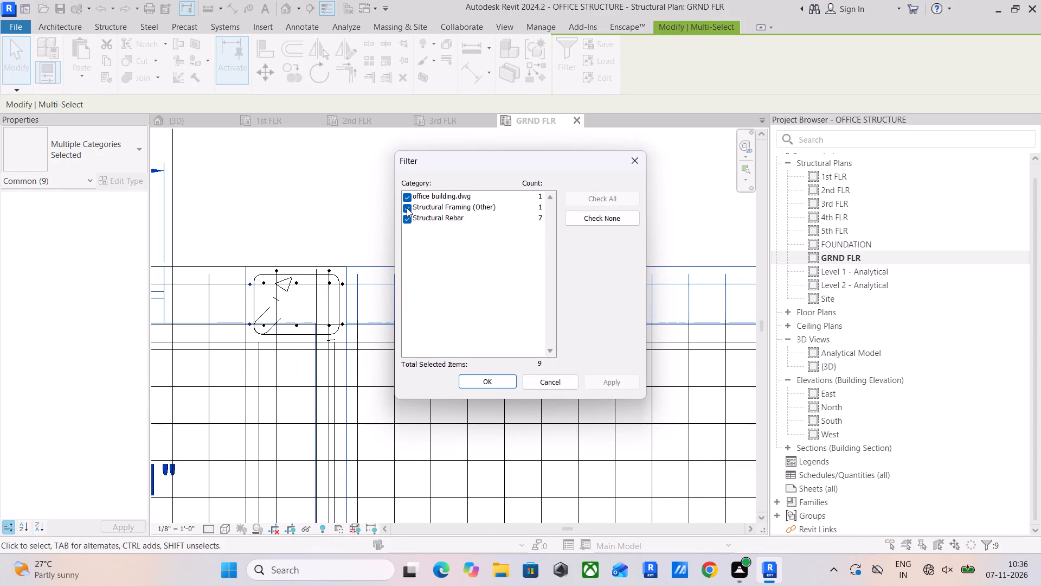
pyautogui.click(404, 205)
pyautogui.moveTo(404, 195); pyautogui.dragTo(406, 202)
pyautogui.click(472, 380)
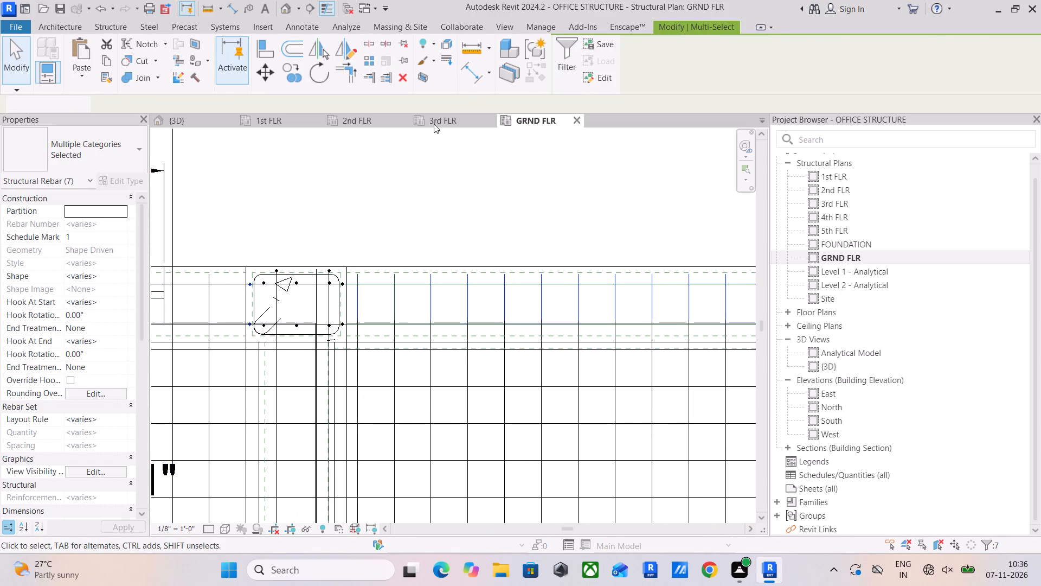
pyautogui.click(272, 118)
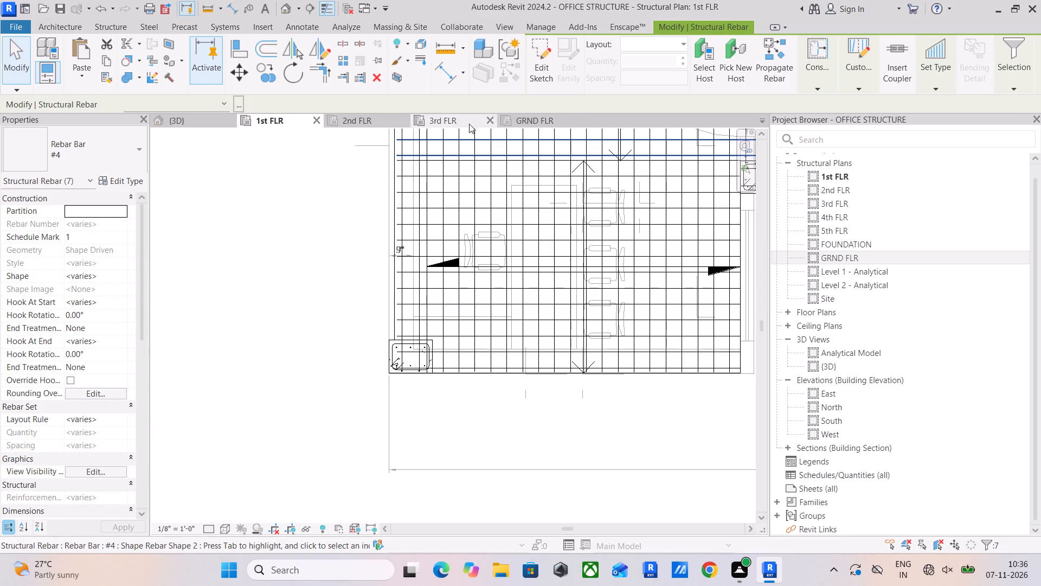
pyautogui.scroll(-5, 541, 260)
pyautogui.moveTo(550, 259); pyautogui.dragTo(282, 450, button='middle')
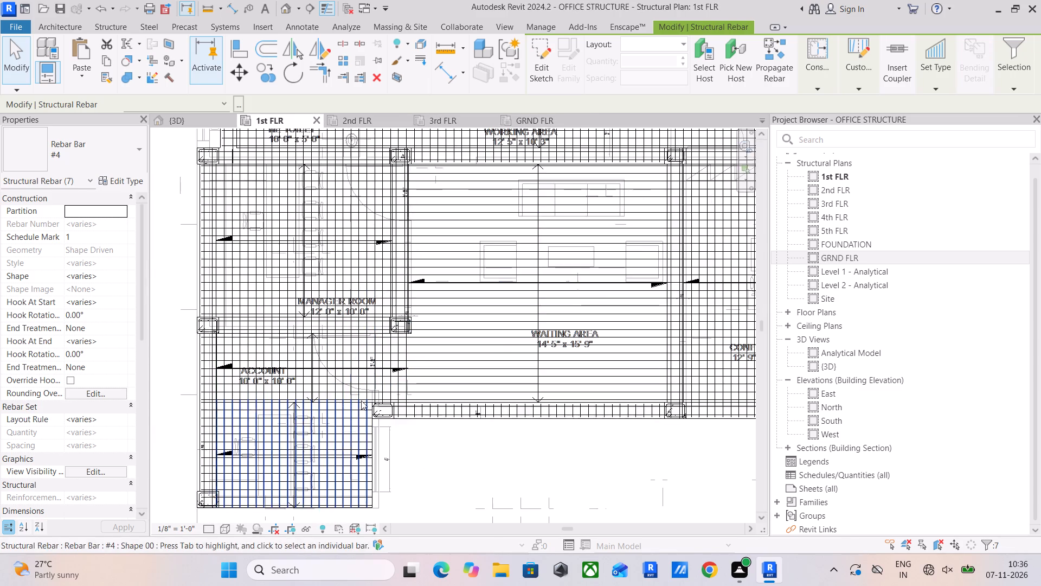
pyautogui.moveTo(420, 365); pyautogui.dragTo(383, 434, button='middle')
pyautogui.click(519, 116)
pyautogui.scroll(-1, 550, 233)
pyautogui.click(113, 58)
pyautogui.click(92, 71)
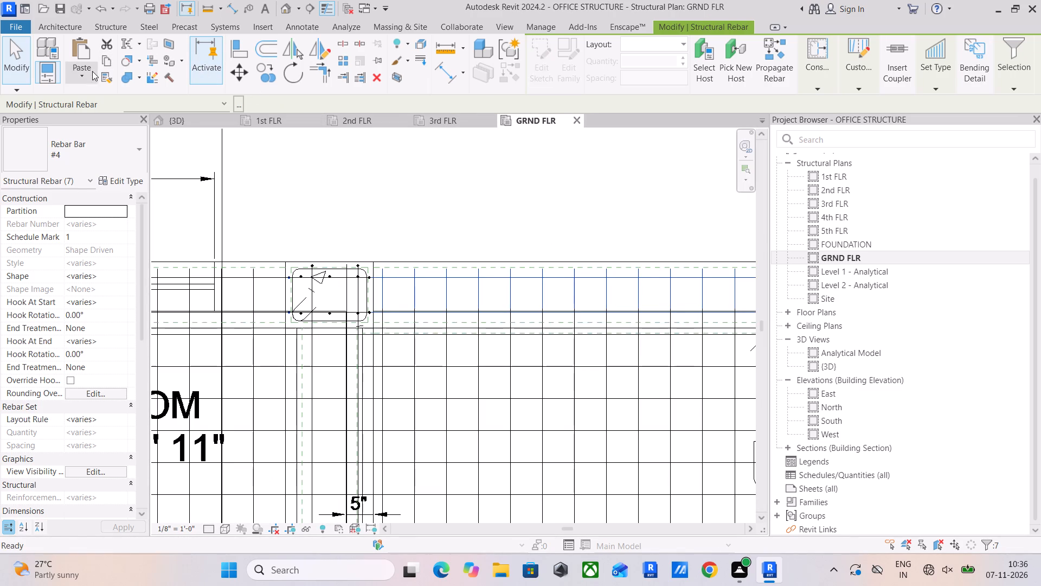
pyautogui.click(126, 139)
pyautogui.click(131, 131)
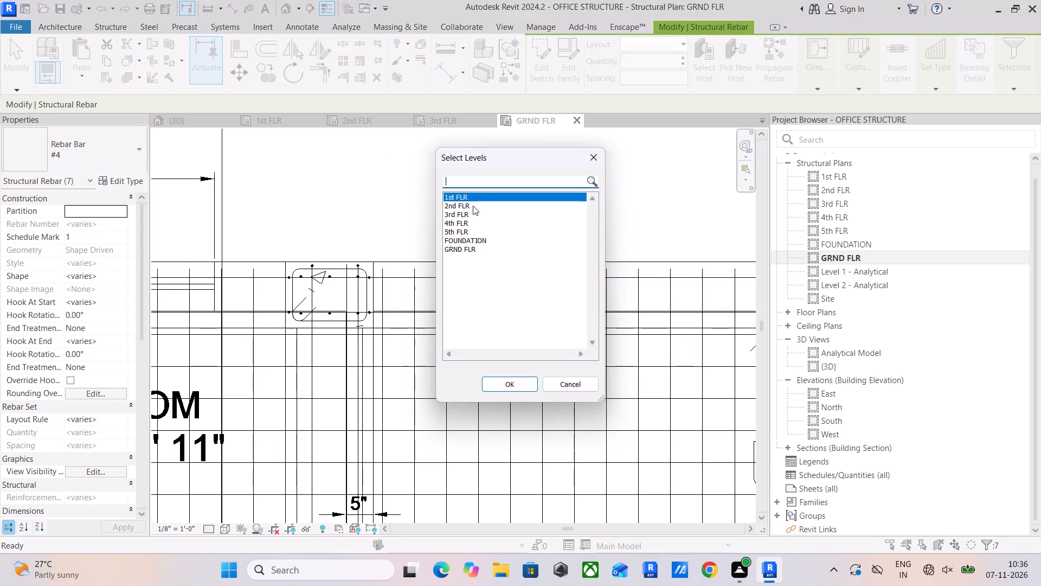
pyautogui.click(470, 216)
pyautogui.click(522, 379)
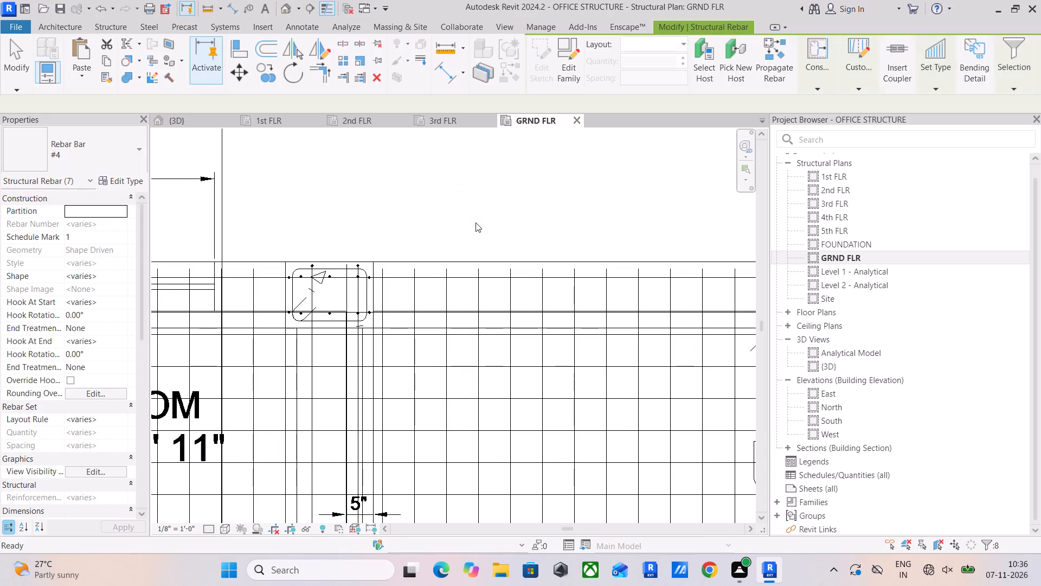
# Check the pasted rebar in the easternmost bay of the north edge beam in the 3rd FLR plan.
pyautogui.click(441, 121)
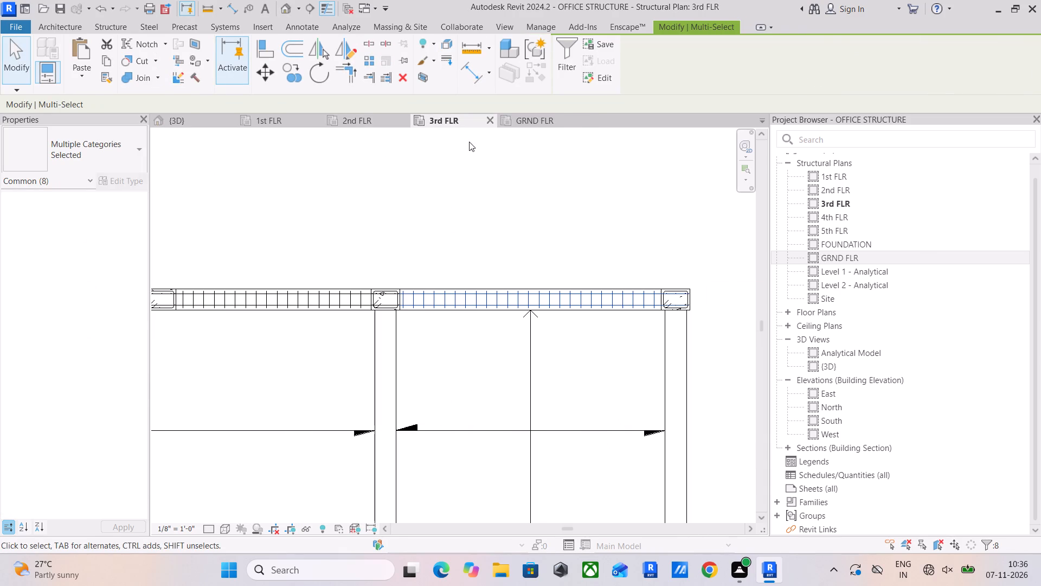
pyautogui.moveTo(555, 241); pyautogui.dragTo(496, 228, button='middle')
pyautogui.scroll(6, 535, 307)
pyautogui.moveTo(454, 291); pyautogui.dragTo(570, 286, button='middle')
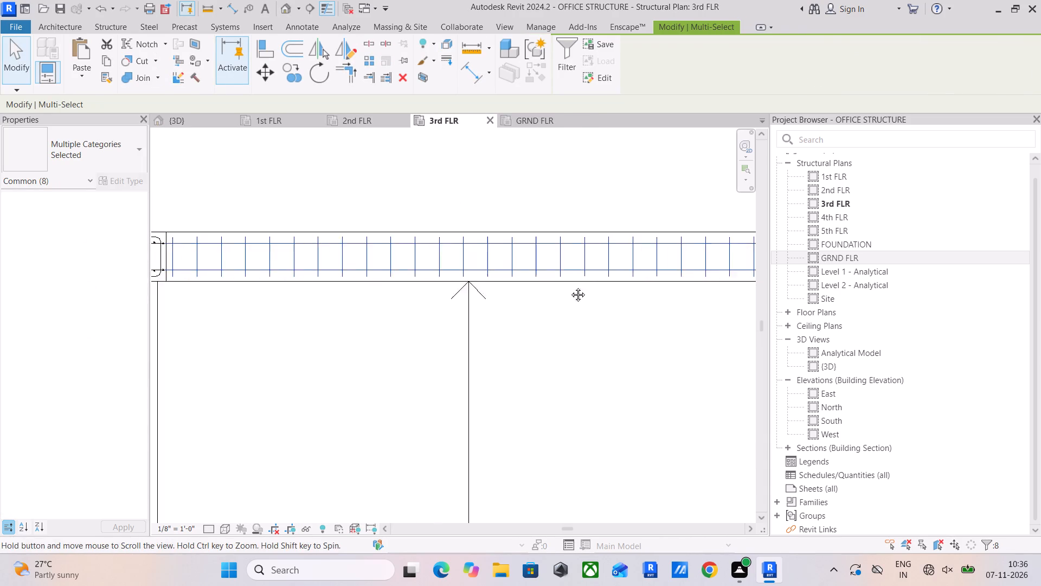
pyautogui.moveTo(570, 286); pyautogui.dragTo(670, 267, button='middle')
pyautogui.scroll(-2, 629, 271)
pyautogui.moveTo(609, 276); pyautogui.dragTo(500, 293, button='middle')
pyautogui.scroll(5, 294, 251)
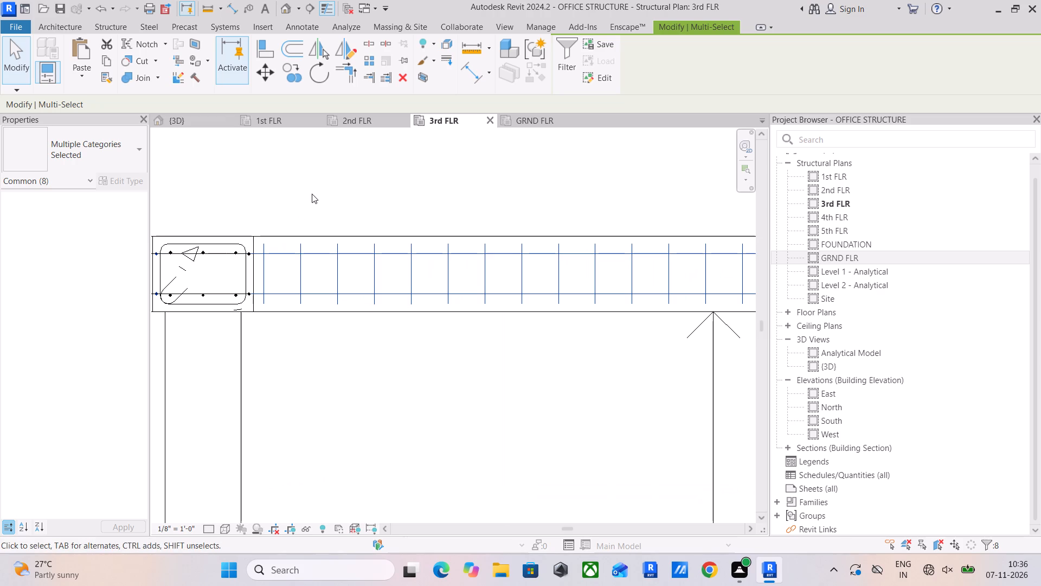
pyautogui.scroll(5, 228, 258)
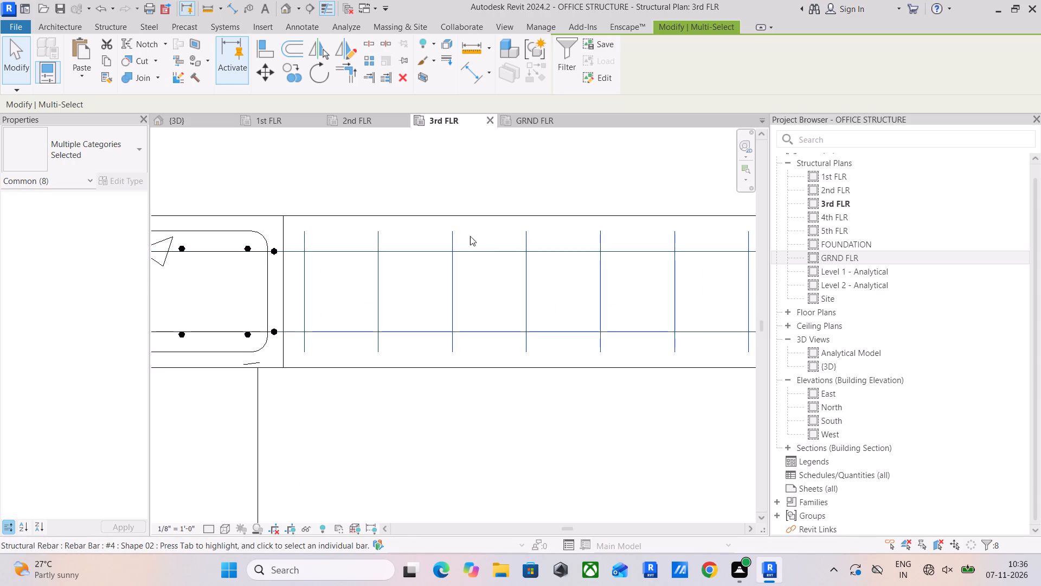
pyautogui.scroll(-5, 438, 225)
pyautogui.moveTo(436, 225); pyautogui.dragTo(511, 236, button='middle')
pyautogui.click(489, 160)
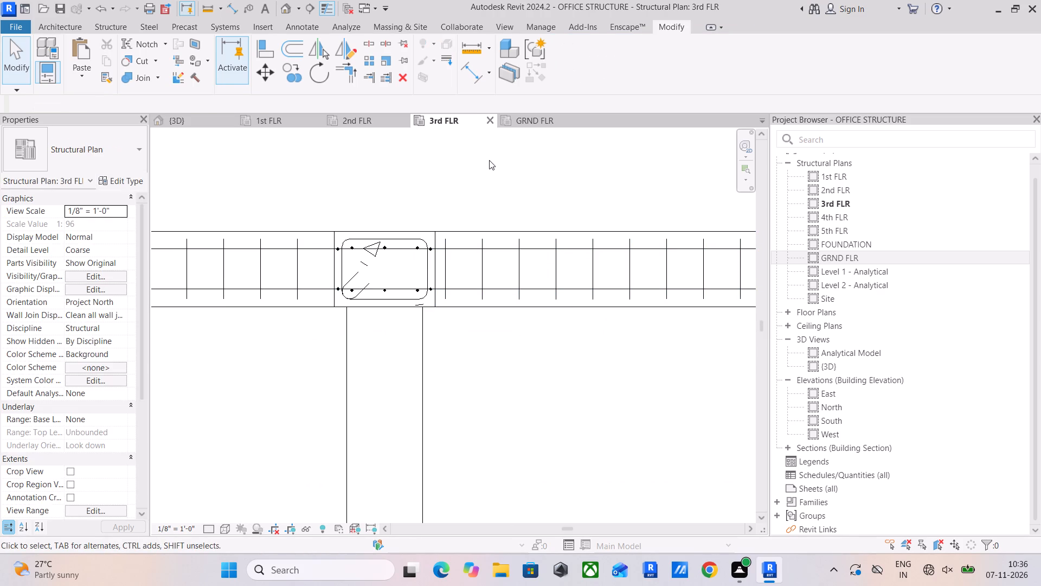
pyautogui.scroll(-9, 489, 160)
pyautogui.moveTo(527, 203); pyautogui.dragTo(258, 211, button='middle')
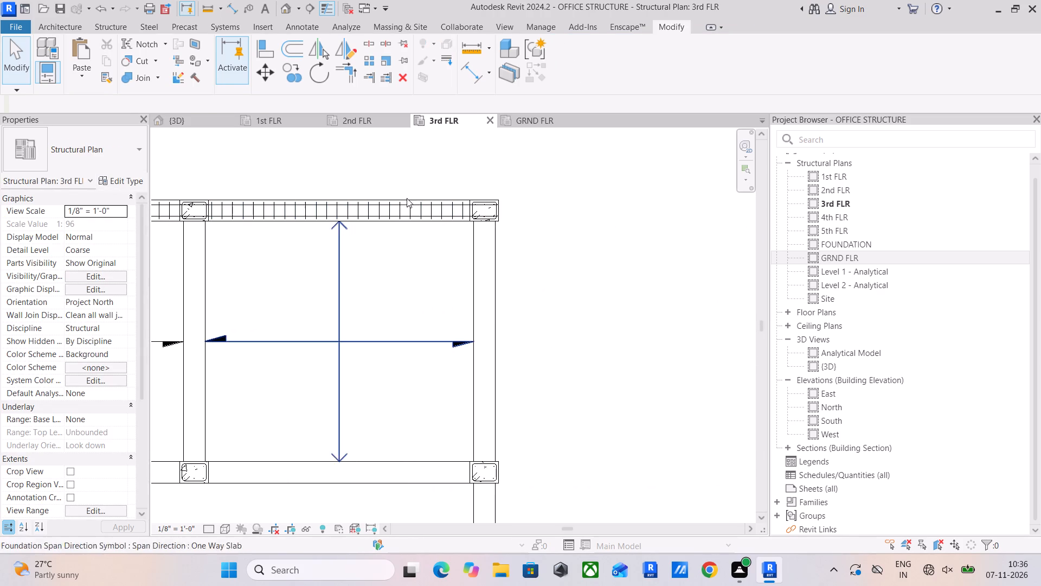
# Copy only the rebar of the GRND FLR east edge beam's northernmost bay, along the CONFERENCE room, and paste it aligned to 3rd FLR.
pyautogui.click(528, 119)
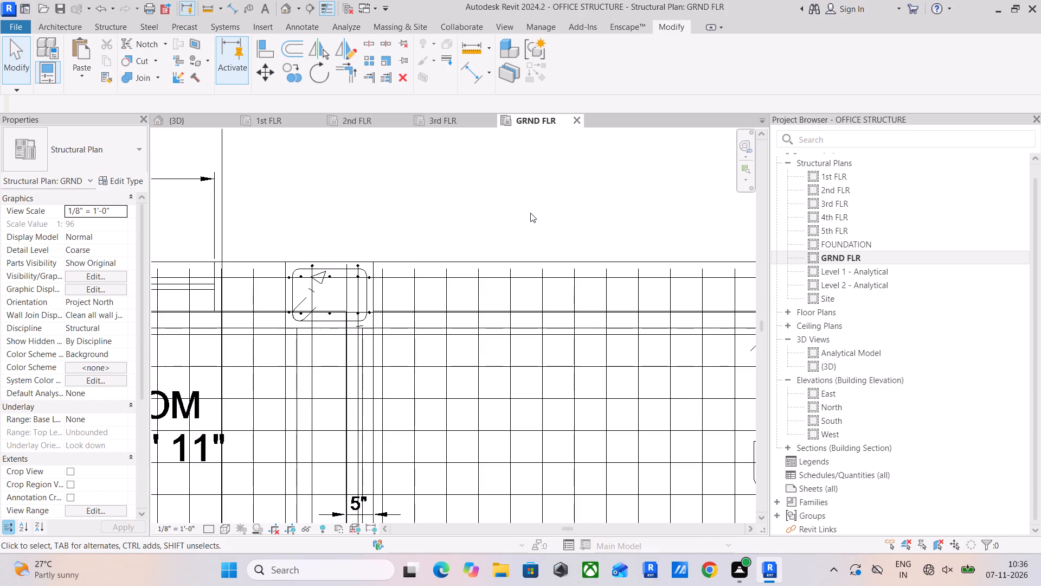
pyautogui.scroll(-10, 530, 213)
pyautogui.moveTo(274, 234); pyautogui.dragTo(131, 238, button='middle')
pyautogui.scroll(6, 561, 294)
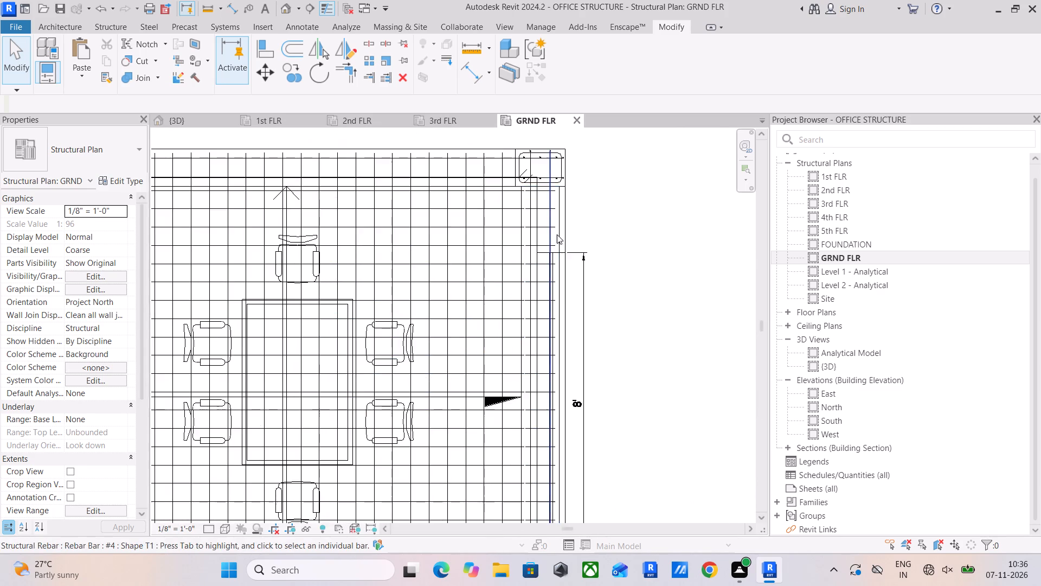
pyautogui.scroll(11, 554, 200)
pyautogui.moveTo(514, 222); pyautogui.dragTo(478, 266)
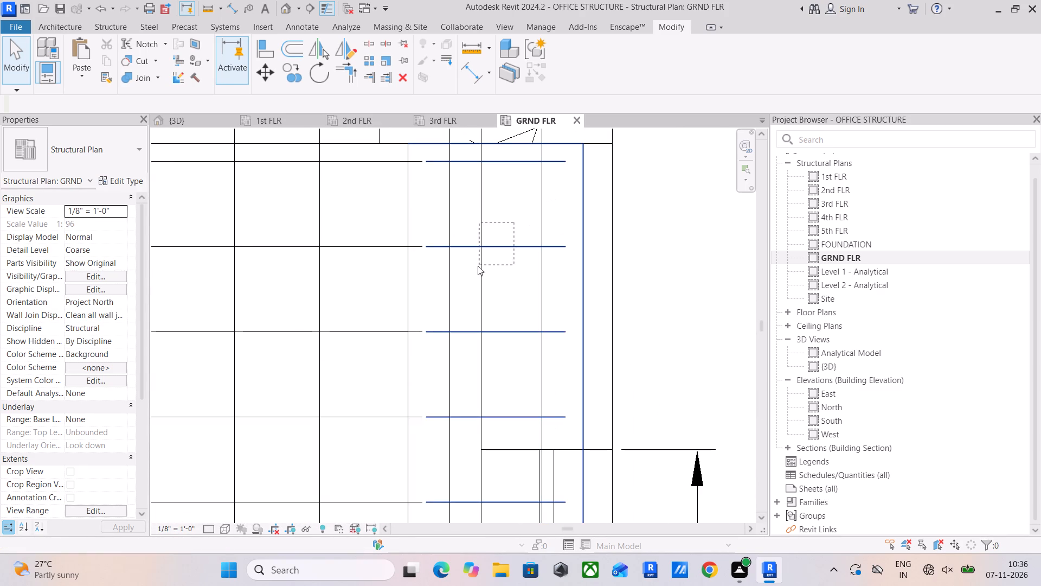
pyautogui.moveTo(478, 266); pyautogui.dragTo(444, 278)
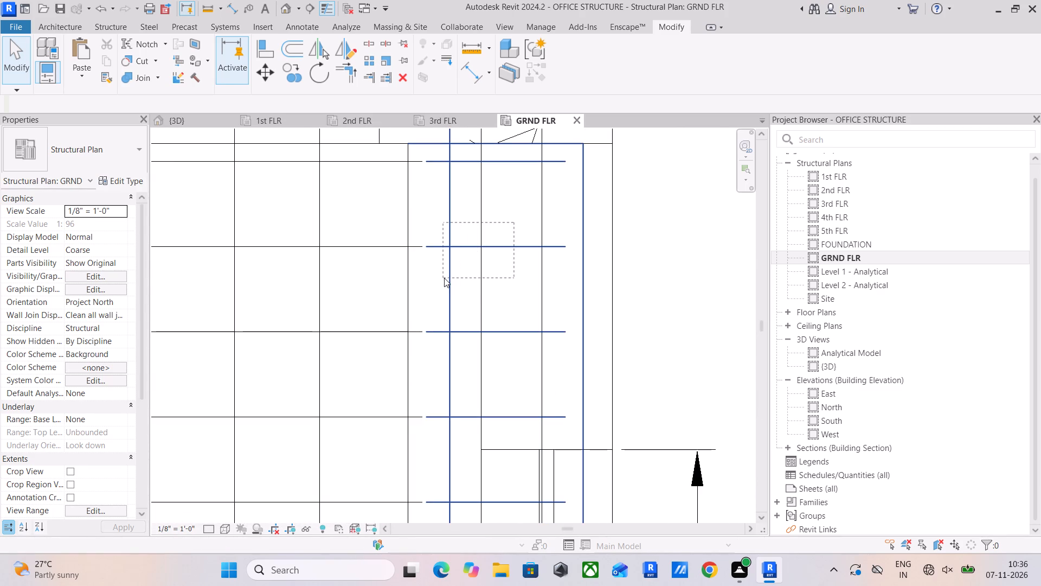
pyautogui.moveTo(444, 278); pyautogui.dragTo(446, 278)
pyautogui.moveTo(560, 221); pyautogui.dragTo(441, 277)
pyautogui.scroll(-5, 465, 250)
pyautogui.moveTo(471, 250); pyautogui.dragTo(444, 327, button='middle')
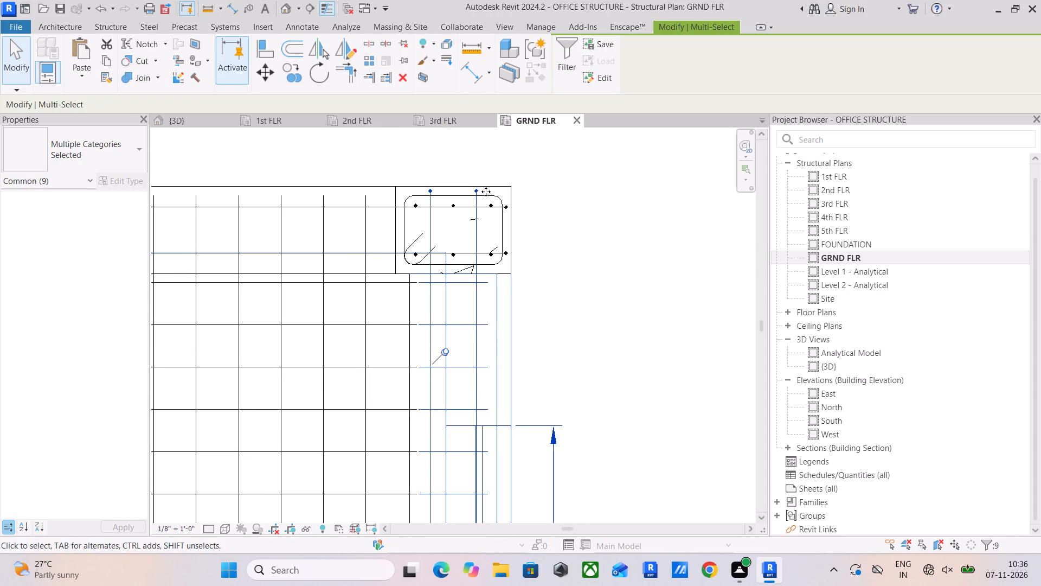
pyautogui.click(569, 63)
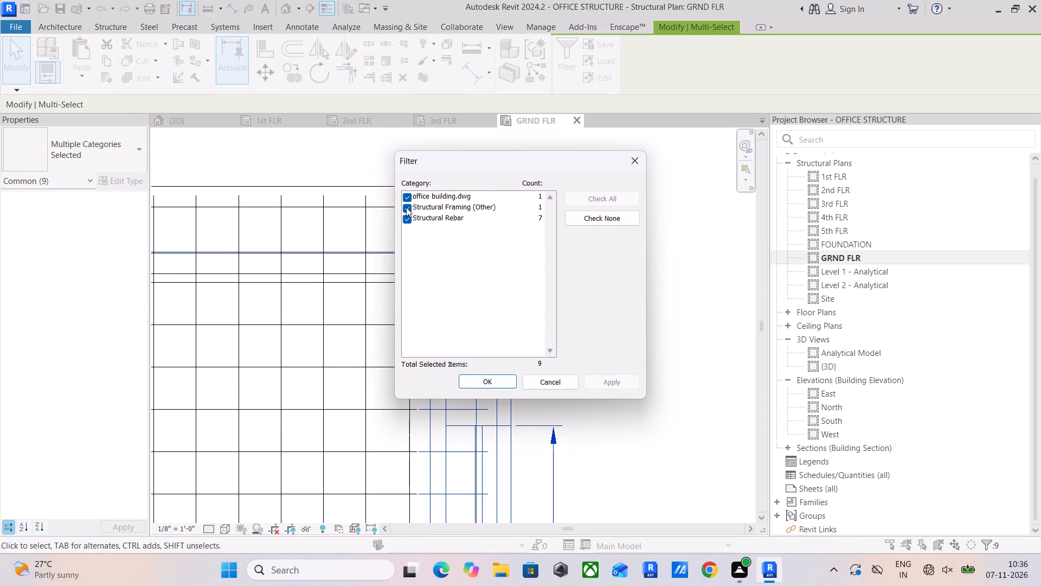
pyautogui.click(406, 207)
pyautogui.click(406, 202)
pyautogui.click(474, 380)
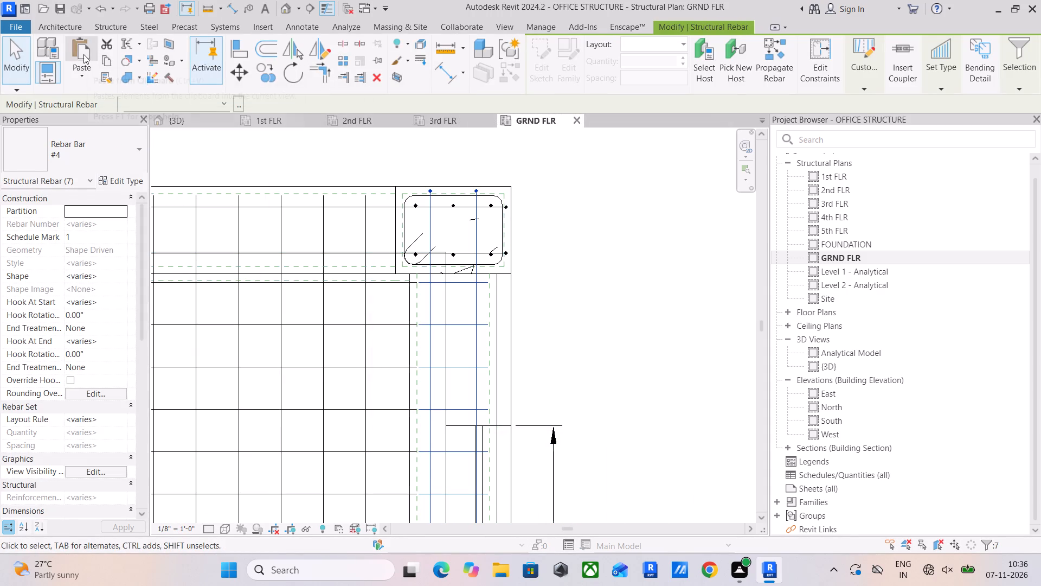
pyautogui.click(104, 60)
pyautogui.click(87, 72)
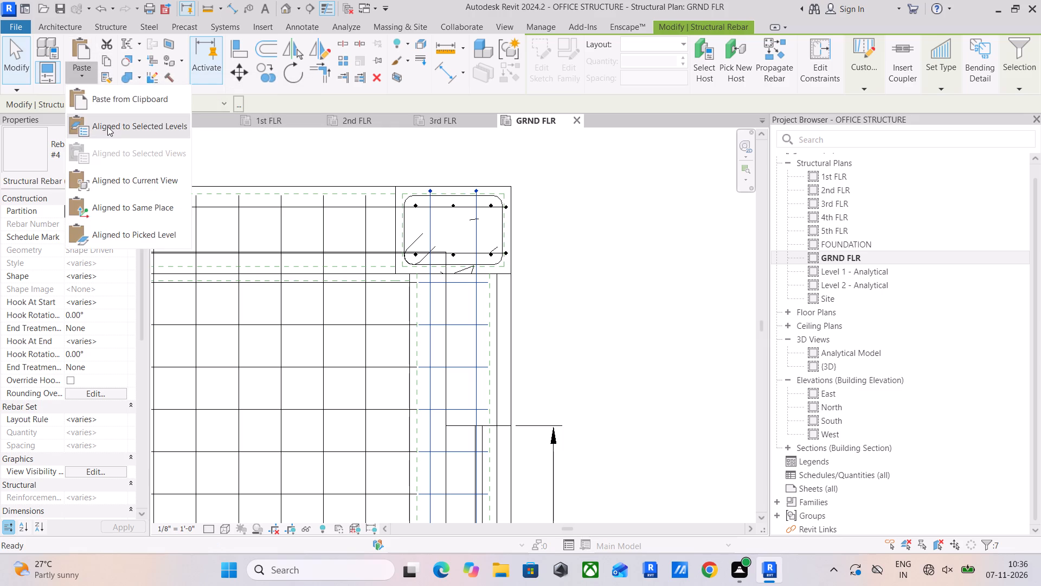
pyautogui.click(107, 126)
pyautogui.click(471, 216)
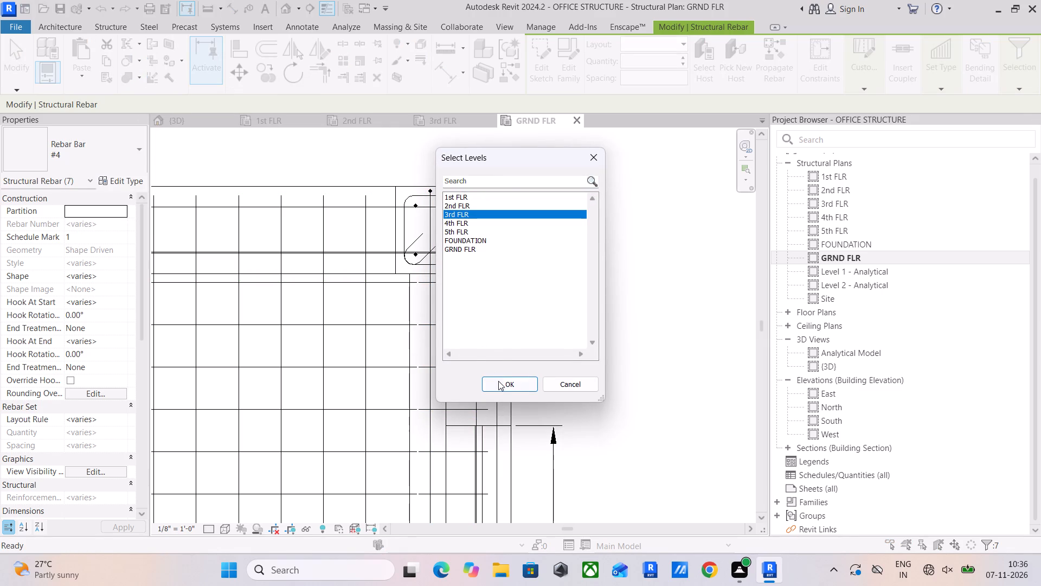
pyautogui.click(499, 382)
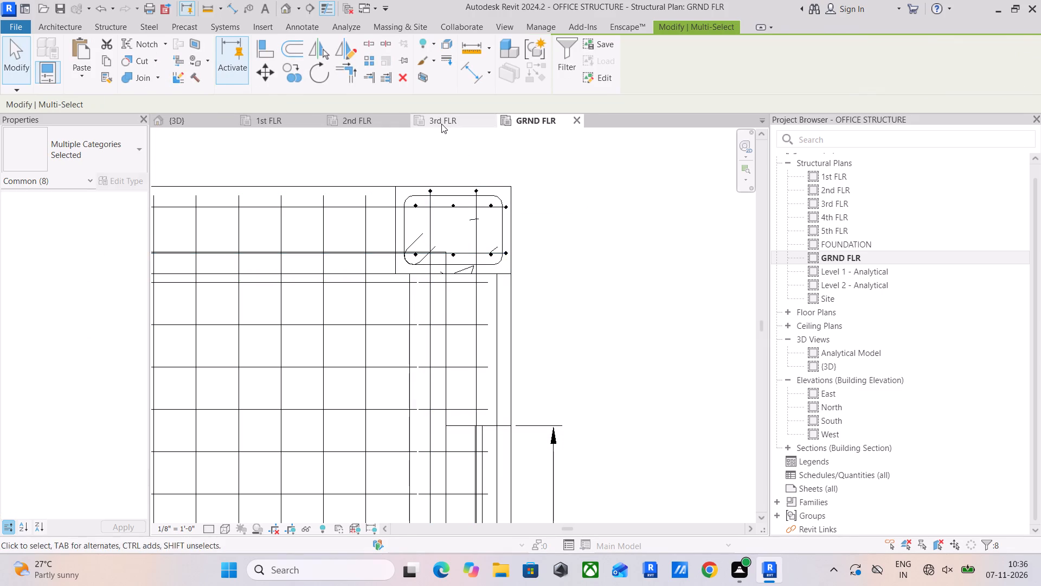
# Check the pasted rebar in the northernmost bay of the east edge beam in the 3rd FLR plan.
pyautogui.click(441, 123)
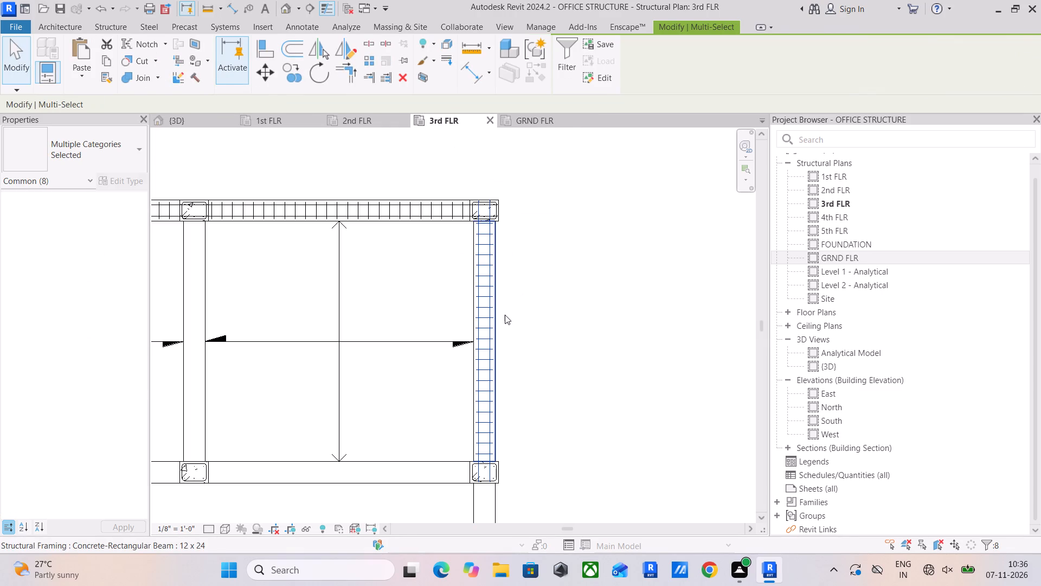
pyautogui.moveTo(515, 373); pyautogui.dragTo(518, 165, button='middle')
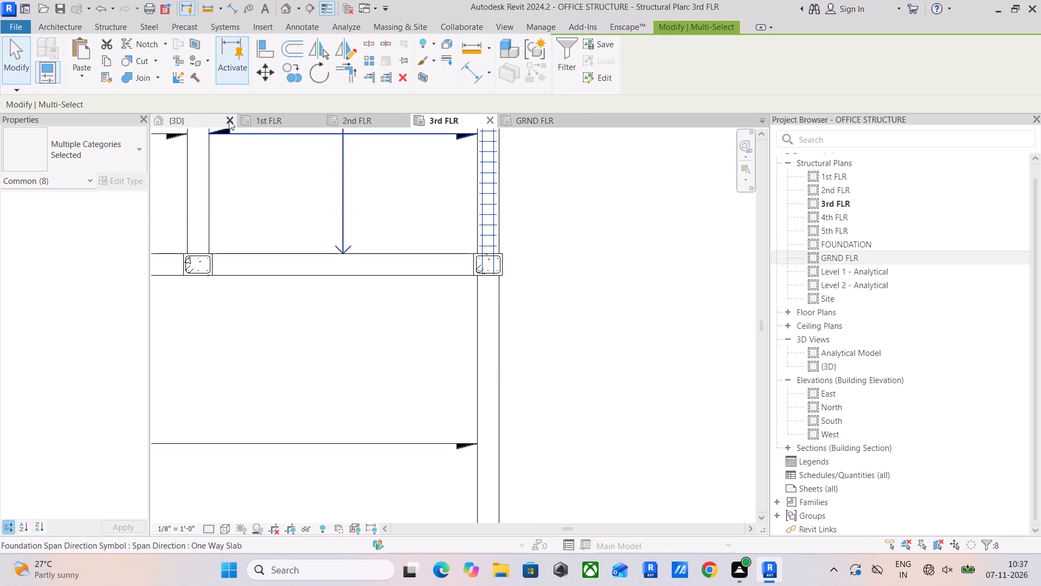
# Copy only the rebar of the GRND FLR east edge beam's second bay, beside the TOILET, and paste it aligned to 3rd FLR.
pyautogui.click(557, 122)
pyautogui.scroll(-11, 513, 304)
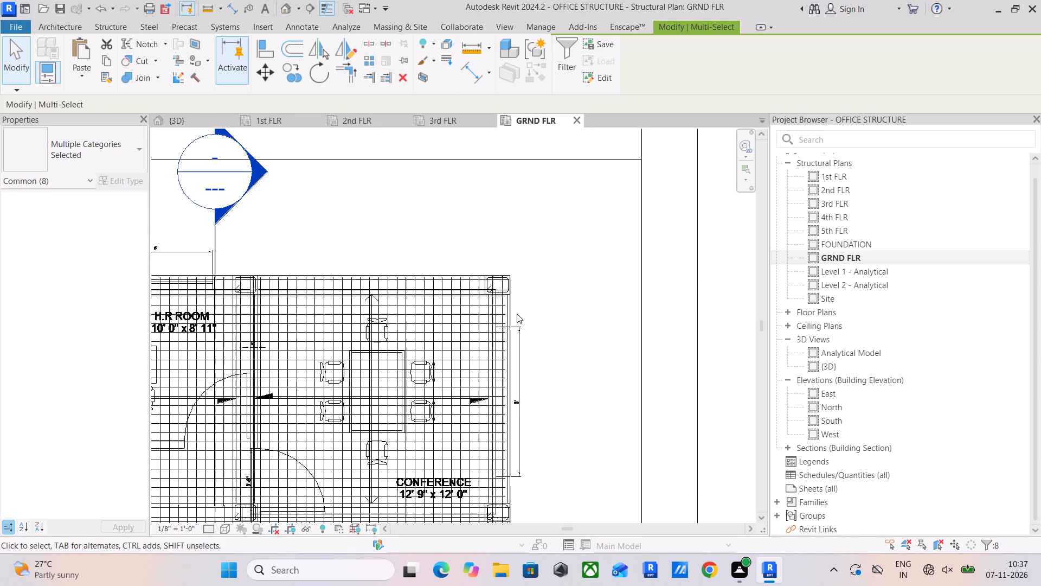
pyautogui.moveTo(518, 319); pyautogui.dragTo(516, 189, button='middle')
pyautogui.scroll(-3, 510, 300)
pyautogui.moveTo(510, 301); pyautogui.dragTo(509, 179, button='middle')
pyautogui.scroll(5, 475, 294)
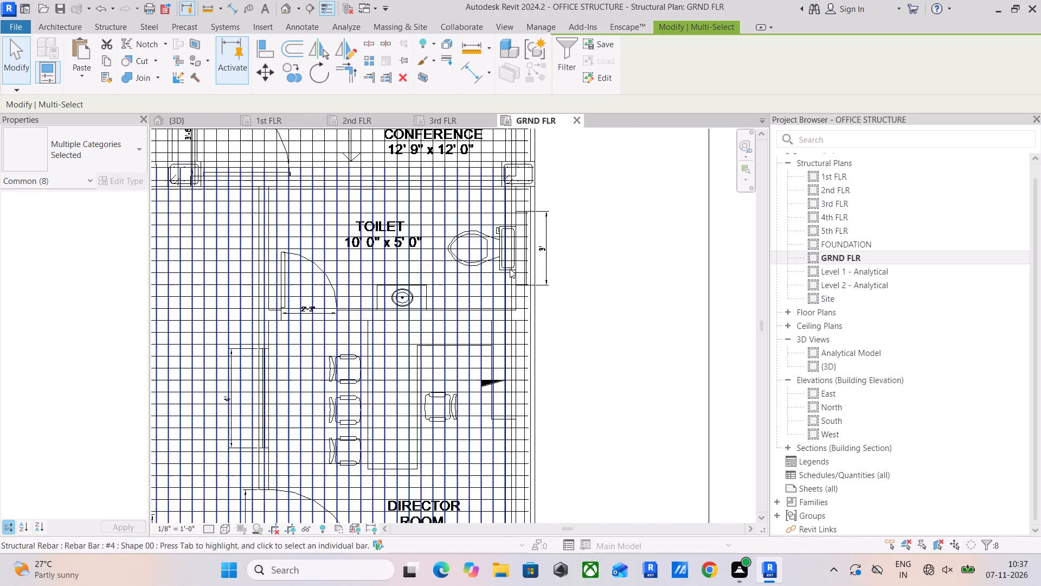
pyautogui.scroll(11, 551, 196)
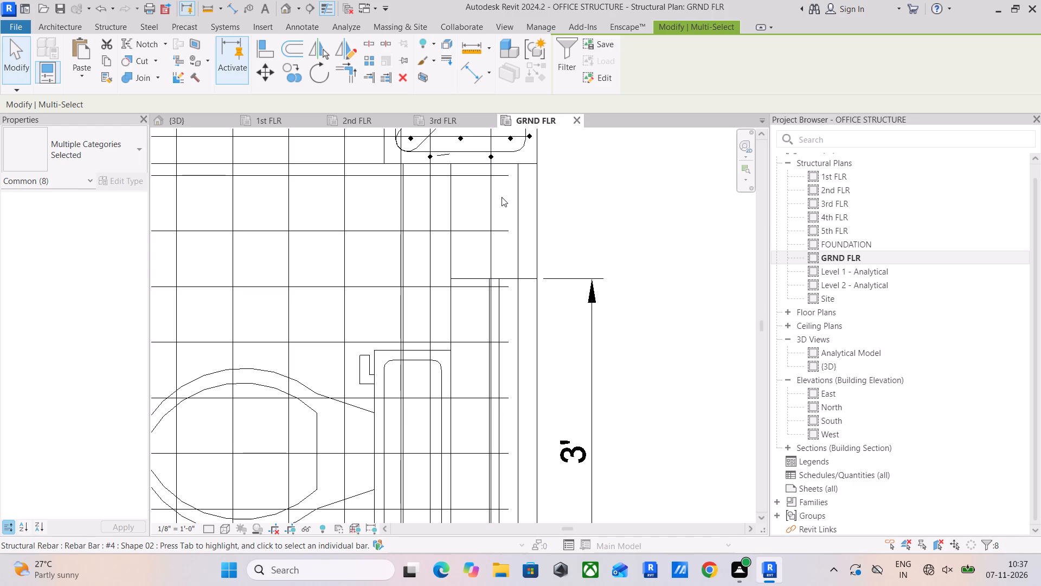
pyautogui.moveTo(502, 197); pyautogui.dragTo(424, 245)
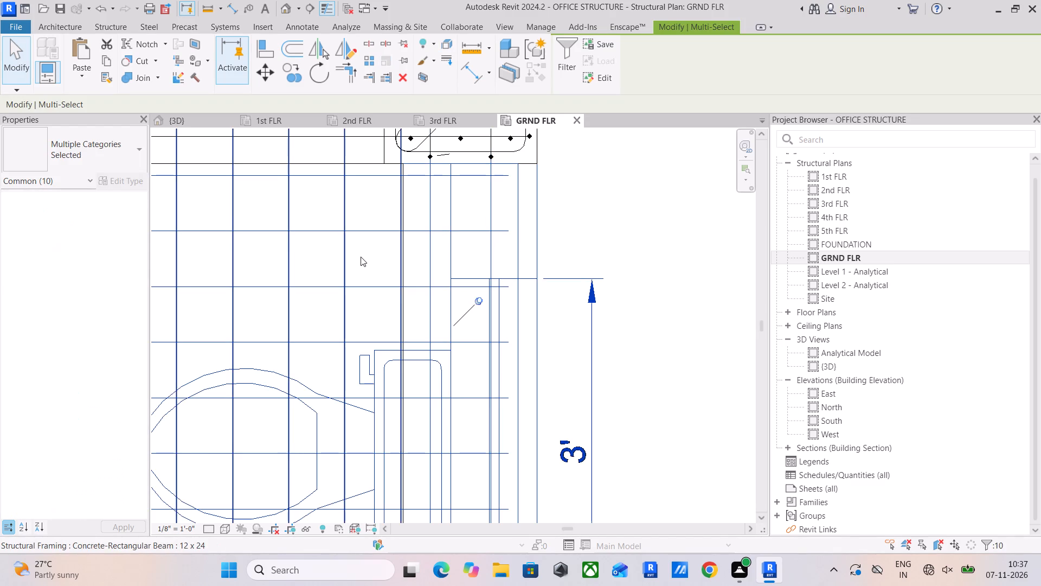
pyautogui.keyDown('shift'); pyautogui.click(321, 232); pyautogui.keyUp('shift')
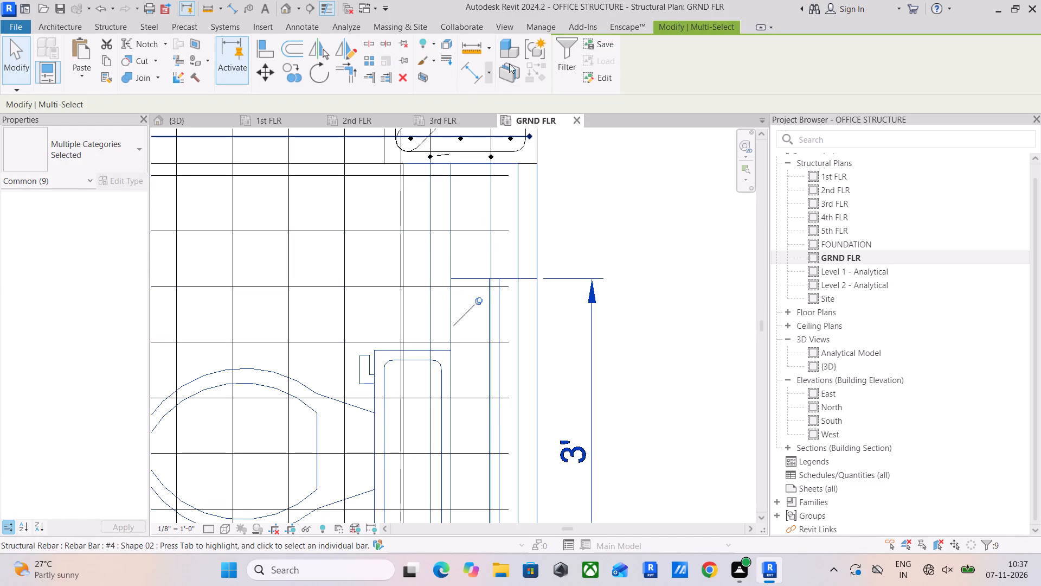
pyautogui.click(564, 49)
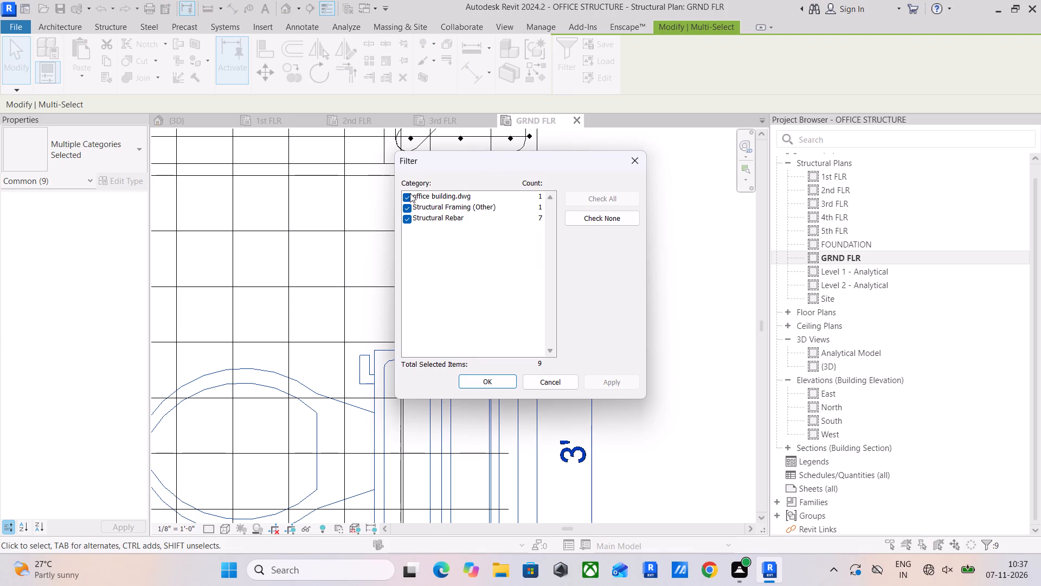
pyautogui.click(409, 193)
pyautogui.click(405, 206)
pyautogui.click(465, 380)
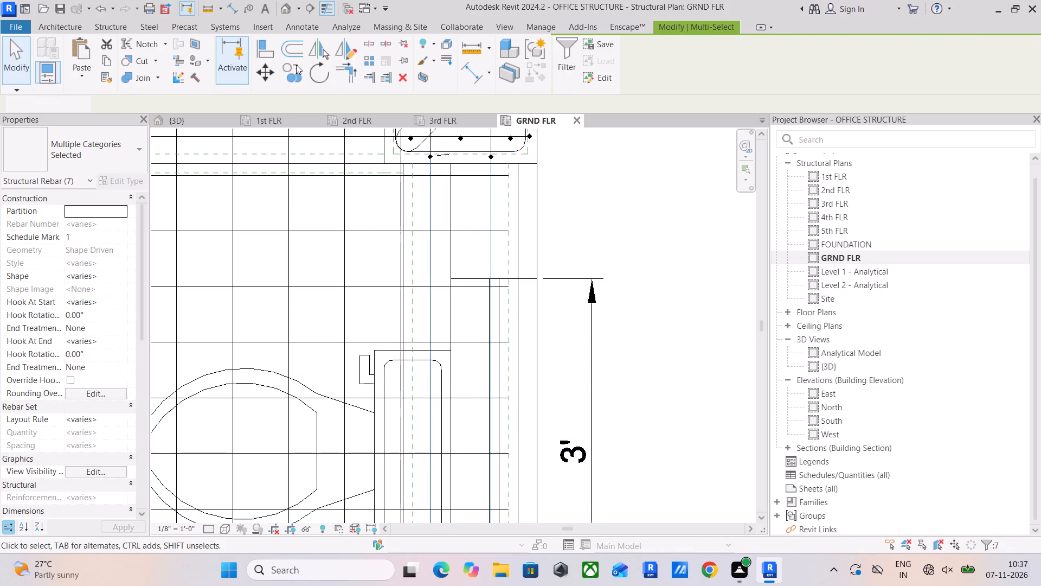
pyautogui.moveTo(108, 61); pyautogui.dragTo(100, 64)
pyautogui.click(76, 72)
pyautogui.click(114, 124)
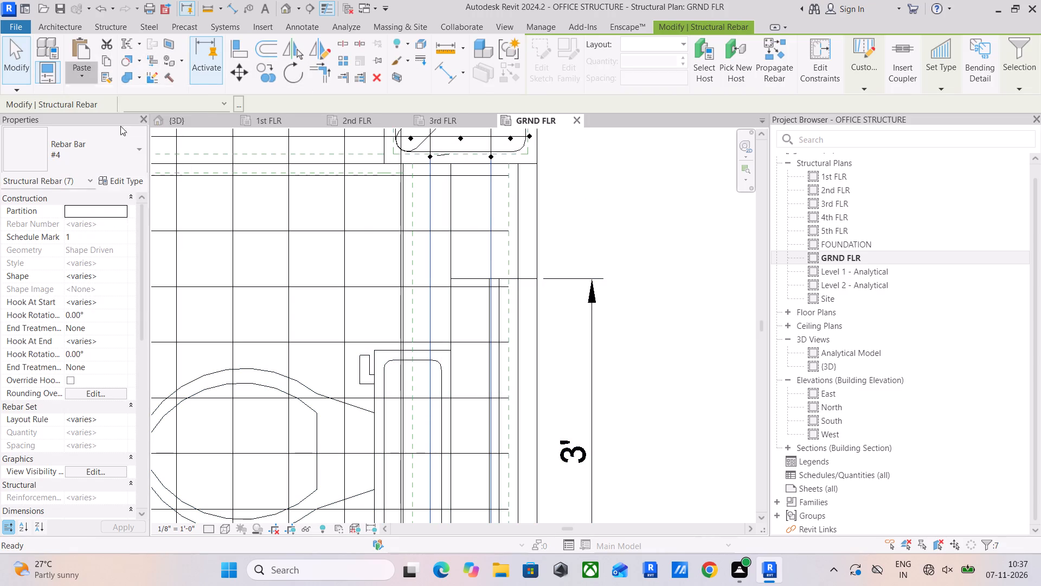
pyautogui.click(453, 212)
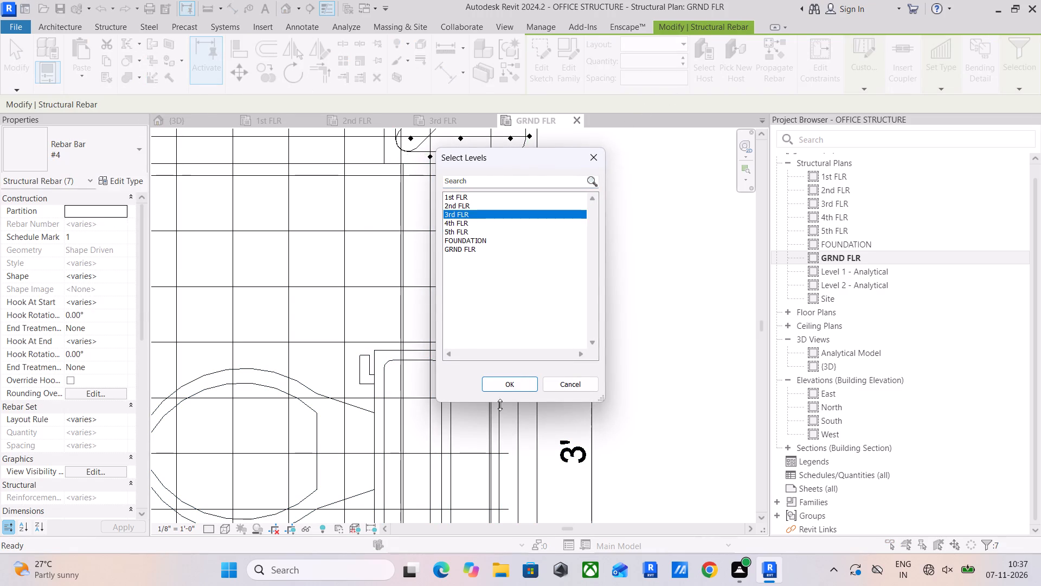
pyautogui.click(496, 388)
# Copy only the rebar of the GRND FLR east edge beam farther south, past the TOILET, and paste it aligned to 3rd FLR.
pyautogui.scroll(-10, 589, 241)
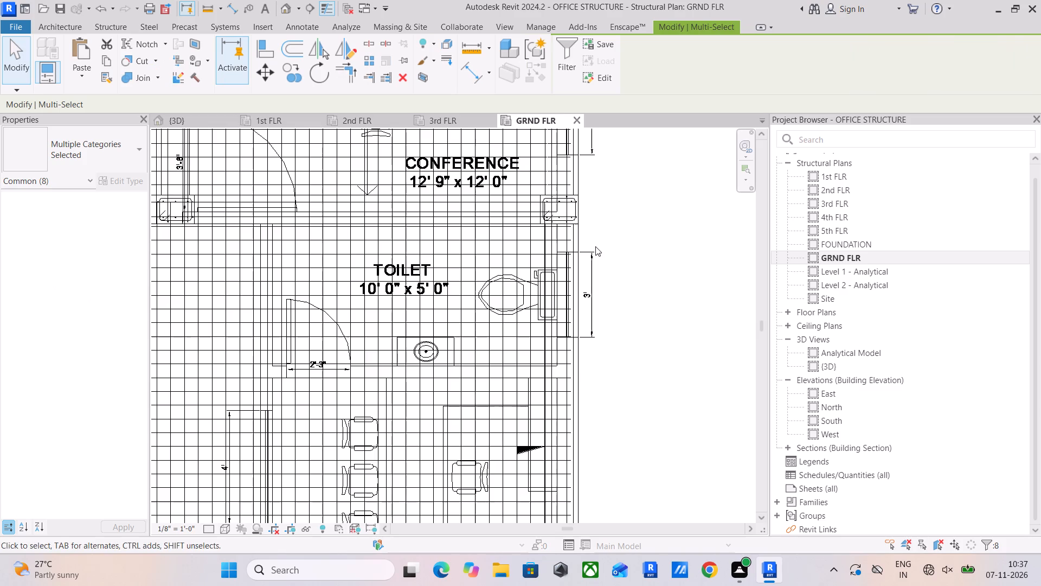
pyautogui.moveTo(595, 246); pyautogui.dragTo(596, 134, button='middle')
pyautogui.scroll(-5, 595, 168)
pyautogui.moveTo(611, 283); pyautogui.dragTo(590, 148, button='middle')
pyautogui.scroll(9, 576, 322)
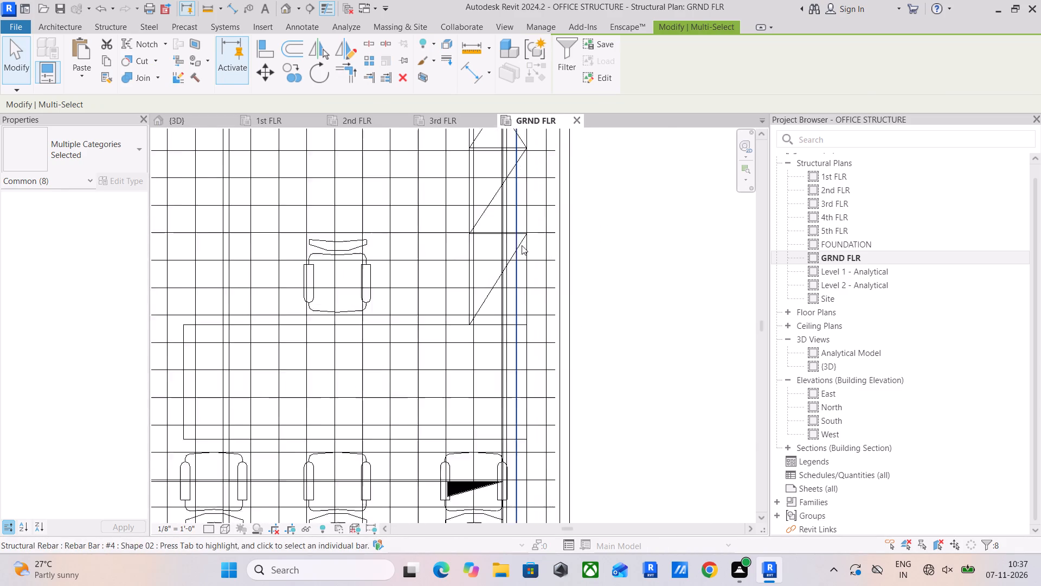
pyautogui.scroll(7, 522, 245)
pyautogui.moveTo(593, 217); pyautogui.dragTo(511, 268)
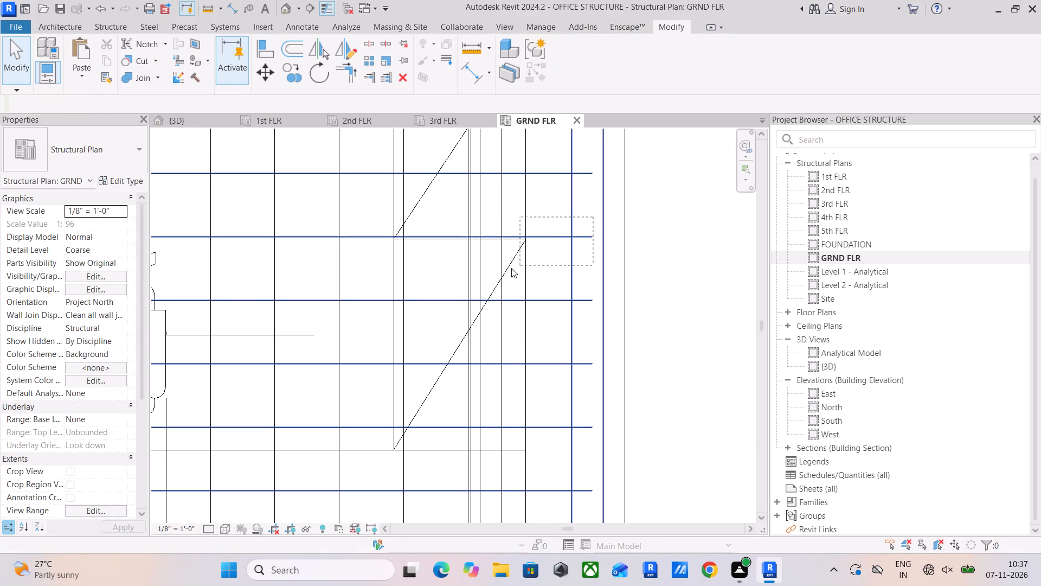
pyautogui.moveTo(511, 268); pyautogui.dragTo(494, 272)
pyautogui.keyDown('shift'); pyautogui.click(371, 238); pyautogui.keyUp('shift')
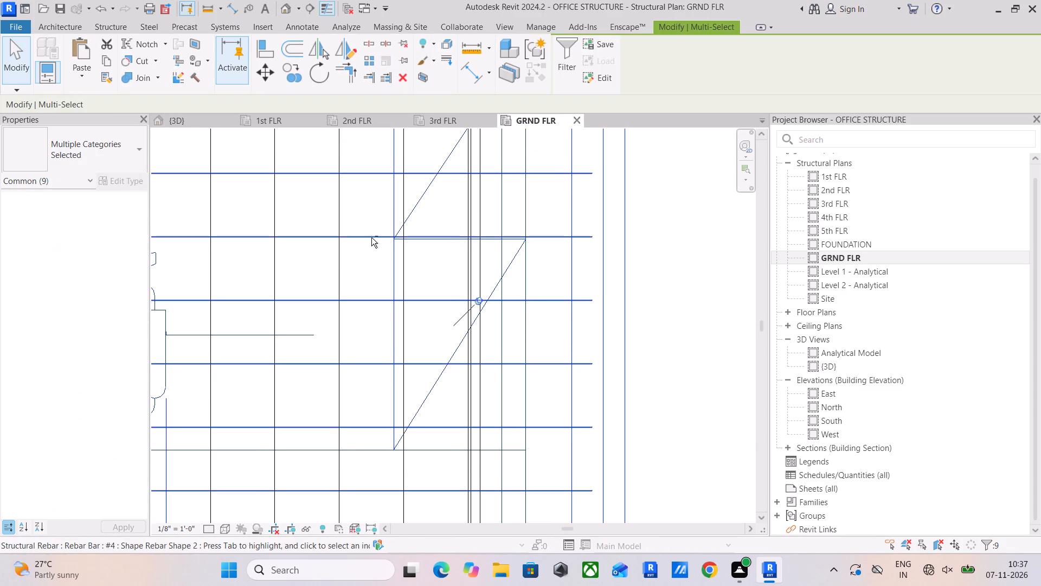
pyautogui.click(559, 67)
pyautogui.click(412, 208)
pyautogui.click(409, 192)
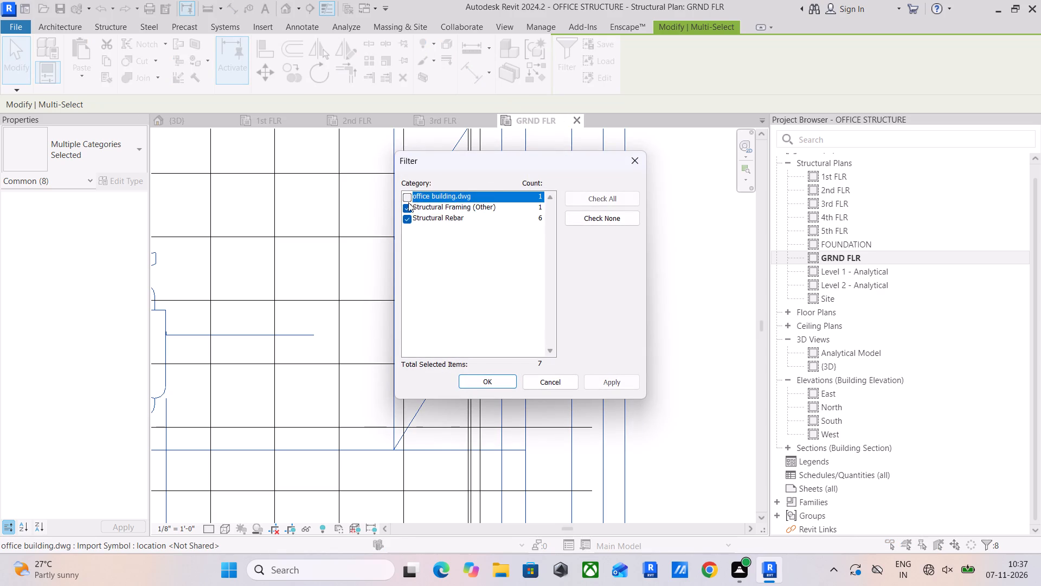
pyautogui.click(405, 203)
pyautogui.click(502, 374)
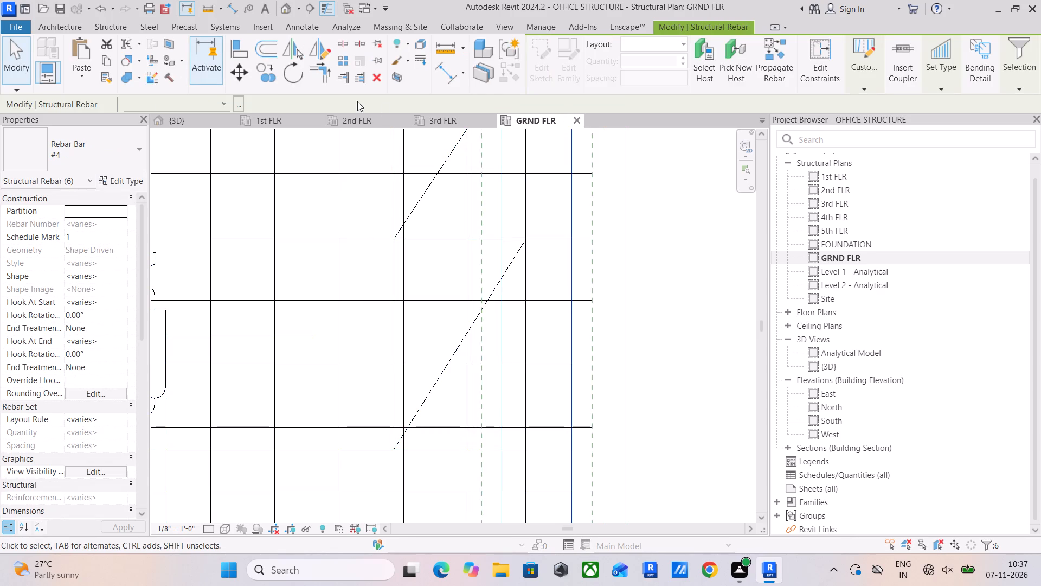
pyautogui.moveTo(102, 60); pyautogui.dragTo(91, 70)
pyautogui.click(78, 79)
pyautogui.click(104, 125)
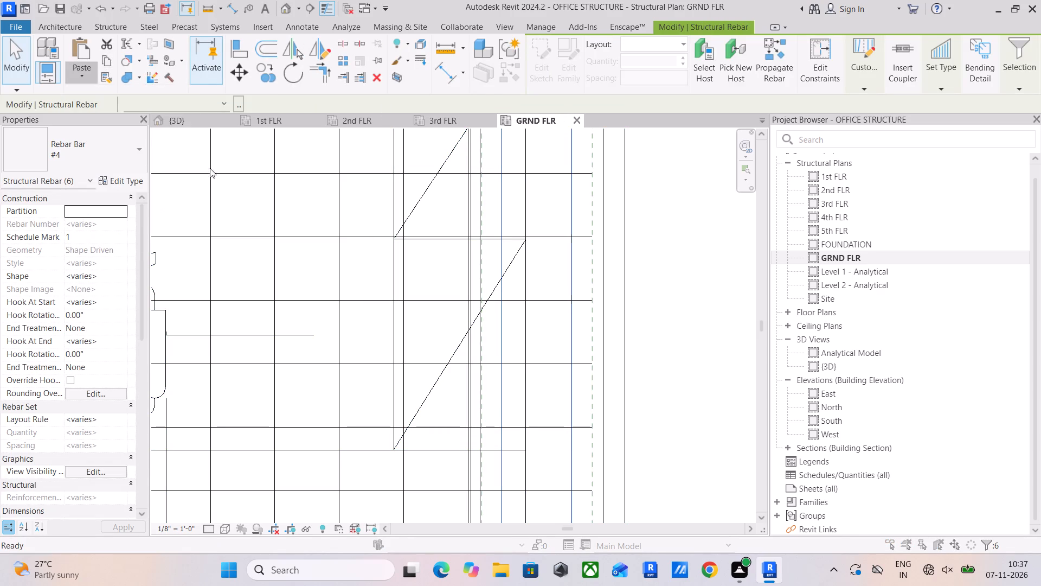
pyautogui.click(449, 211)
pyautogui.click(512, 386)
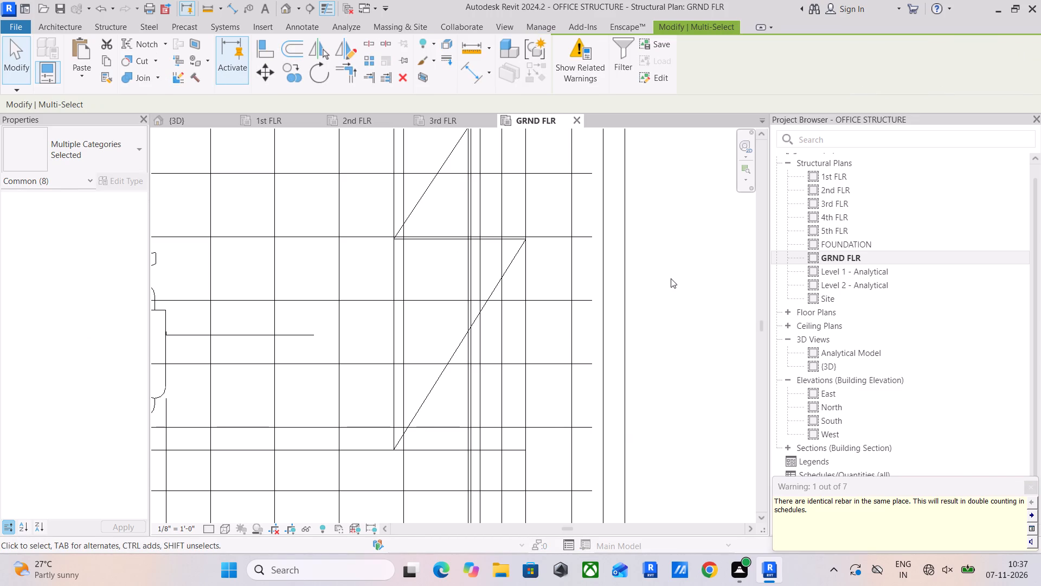
# Find the pasted rebar in the 3rd FLR east edge beam's second bay and isolate it in 3D with a selection box.
pyautogui.click(450, 122)
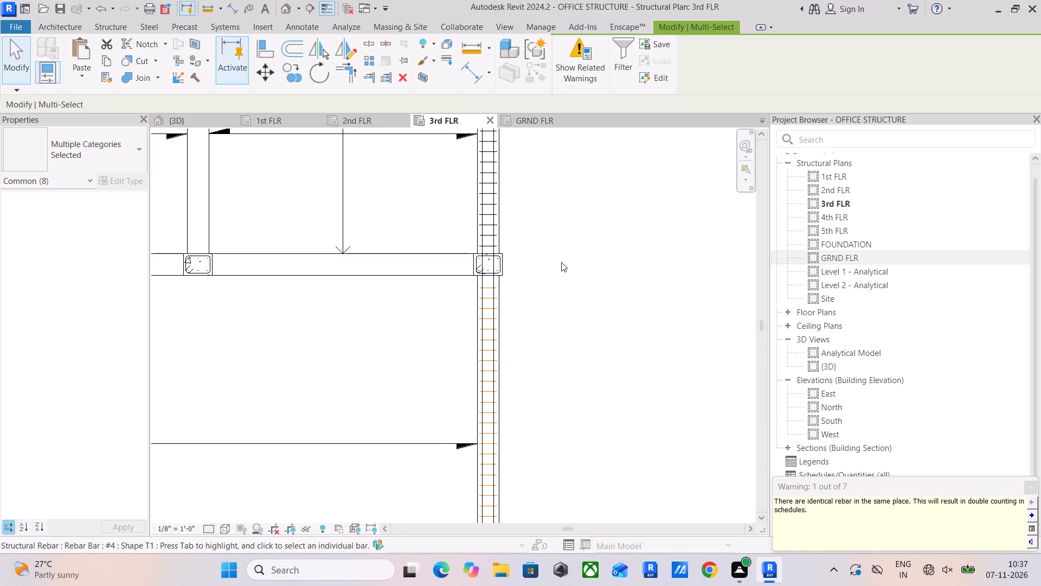
pyautogui.moveTo(554, 316); pyautogui.dragTo(578, 184, button='middle')
pyautogui.scroll(7, 513, 297)
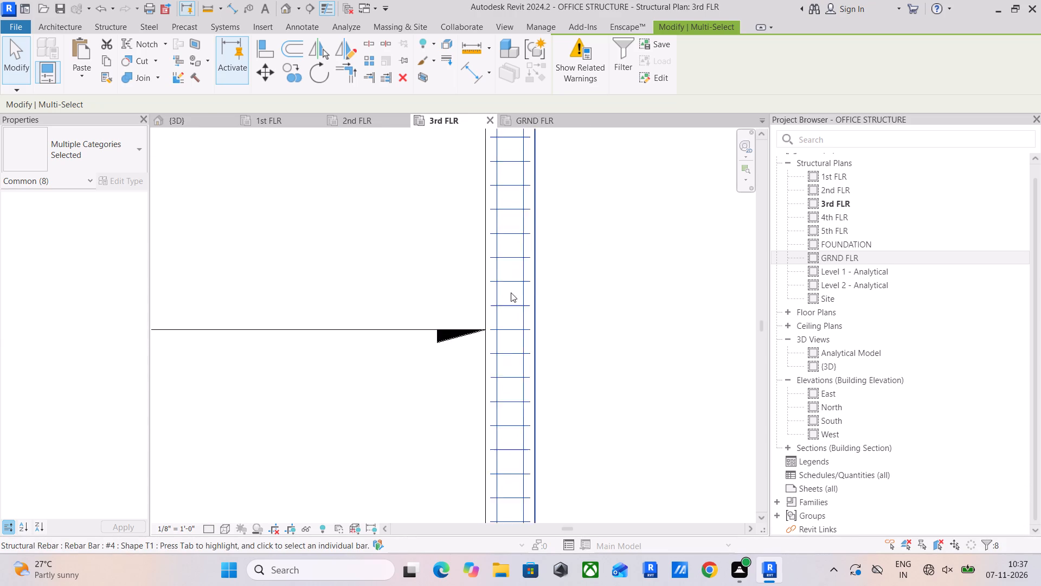
pyautogui.scroll(4, 511, 292)
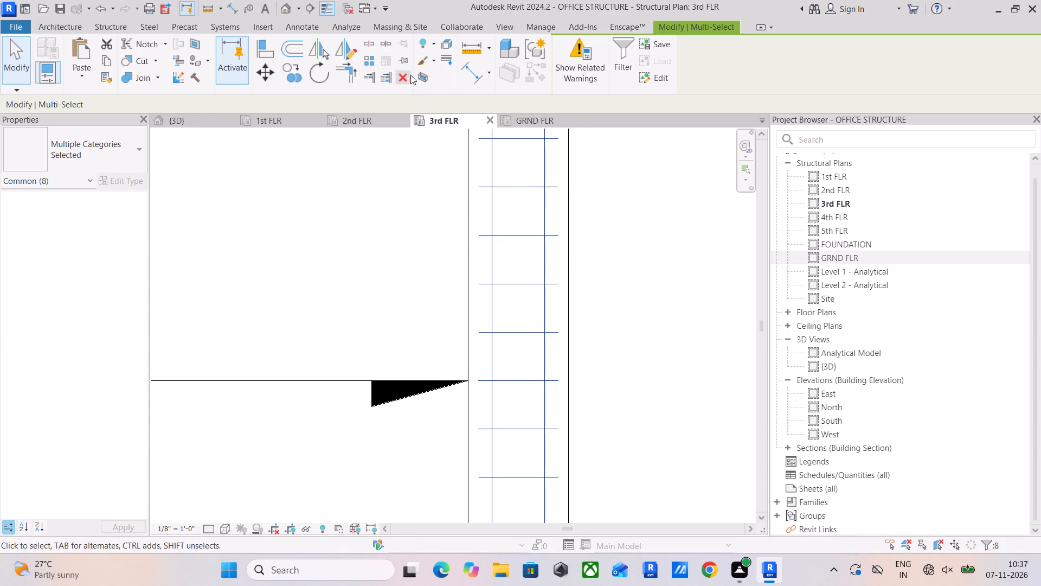
pyautogui.click(428, 72)
pyautogui.scroll(11, 455, 290)
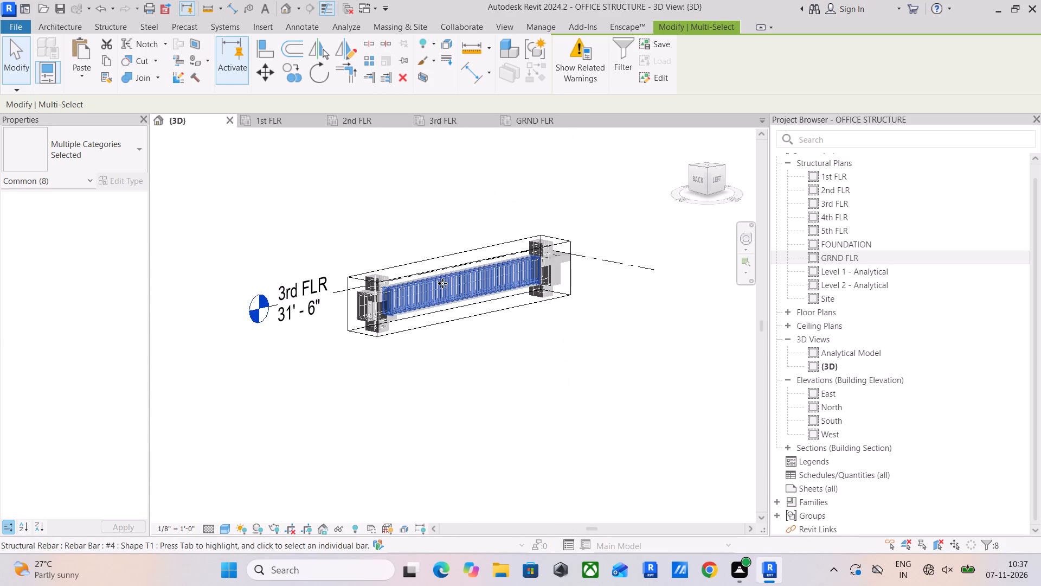
pyautogui.scroll(7, 442, 283)
# Delete the two duplicate hooked top bars from the 3rd FLR east edge beam's second bay in the 3D view.
pyautogui.click(317, 179)
pyautogui.scroll(5, 316, 316)
pyautogui.click(283, 321)
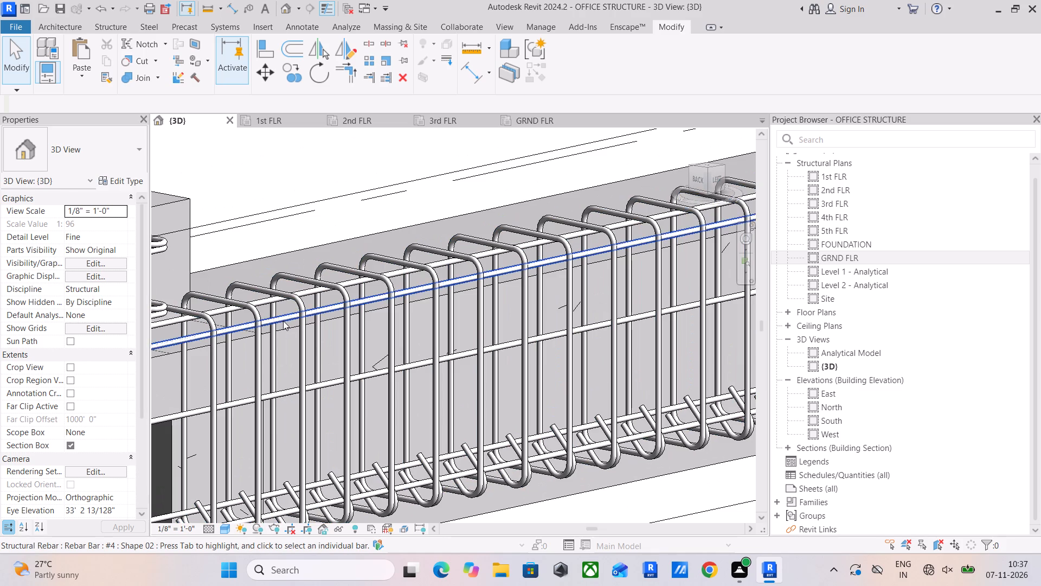
pyautogui.moveTo(286, 320); pyautogui.dragTo(465, 299, button='middle')
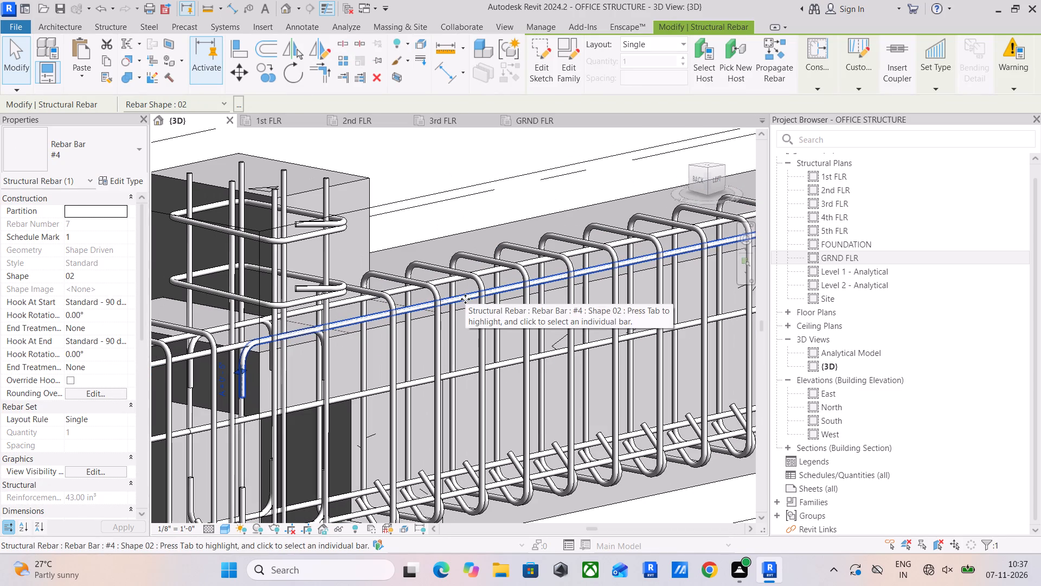
pyautogui.press('Delete')
pyautogui.click(233, 324)
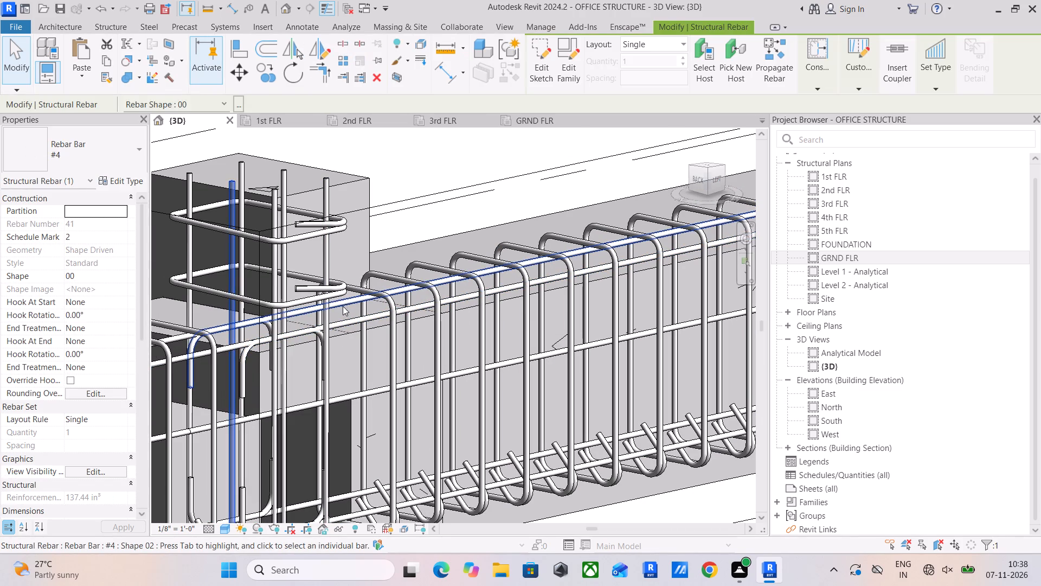
pyautogui.click(346, 302)
pyautogui.press('Delete')
# Delete the two duplicate hooked bottom bars from the same 3rd FLR beam bay.
pyautogui.moveTo(370, 340); pyautogui.dragTo(416, 170, button='middle')
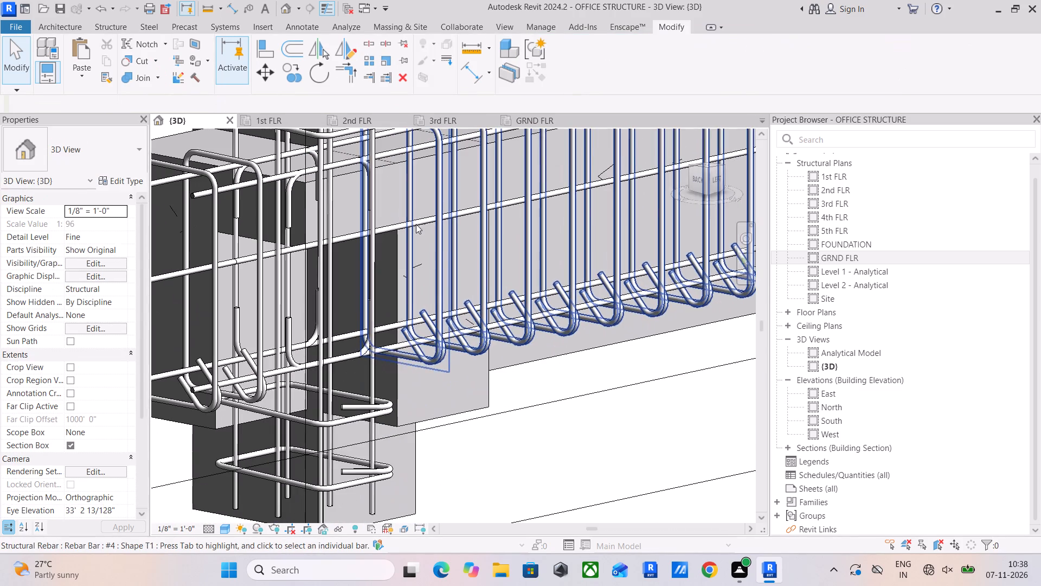
pyautogui.click(351, 356)
pyautogui.press('Delete')
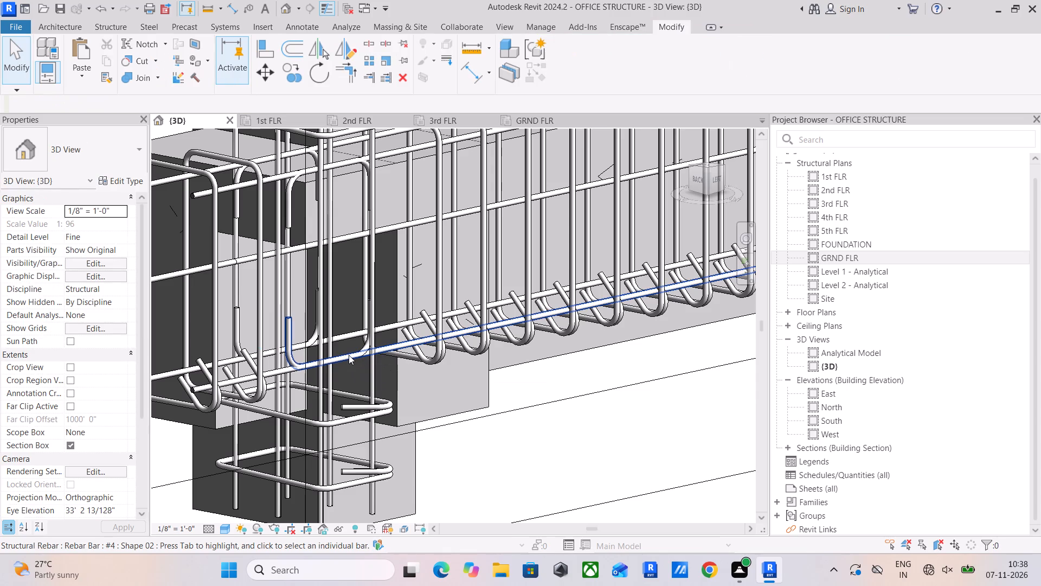
pyautogui.click(343, 339)
pyautogui.press('Delete')
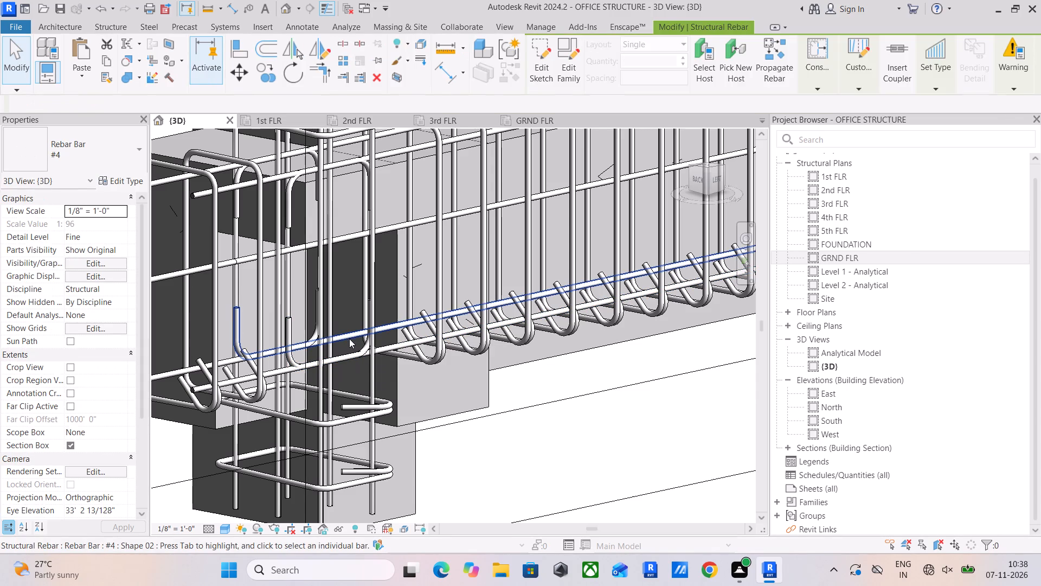
# Delete the duplicate stirrup set and one duplicate straight mid-height bar from the same beam bay.
pyautogui.click(441, 270)
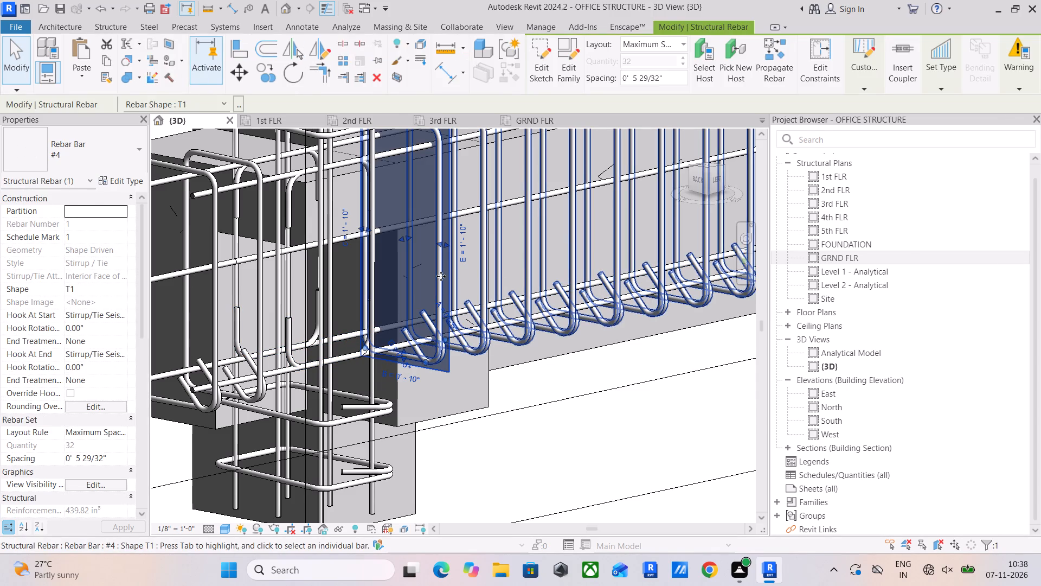
pyautogui.press('Delete')
pyautogui.moveTo(433, 300); pyautogui.dragTo(343, 382, button='middle')
pyautogui.click(417, 283)
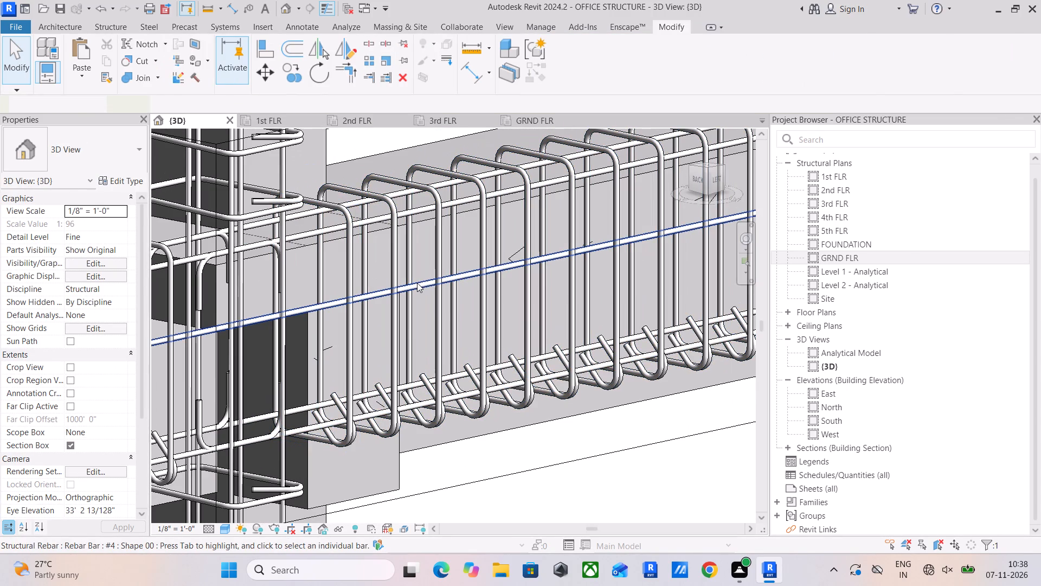
pyautogui.press('Delete')
# Delete one more duplicate straight #4 mid-height bar from the 3rd FLR east edge beam's second bay.
pyautogui.moveTo(341, 322); pyautogui.dragTo(561, 293, button='middle')
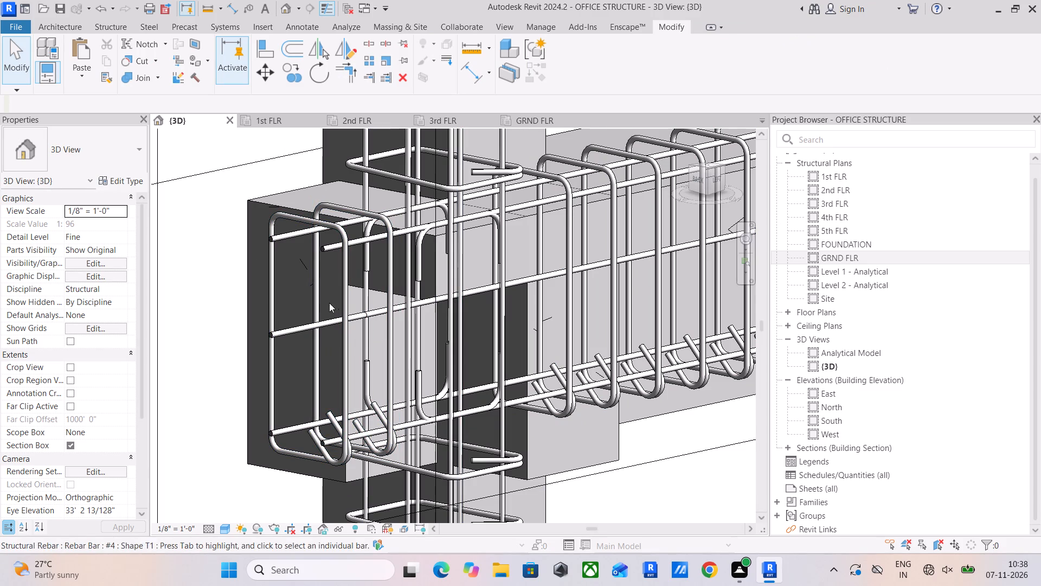
pyautogui.click(371, 316)
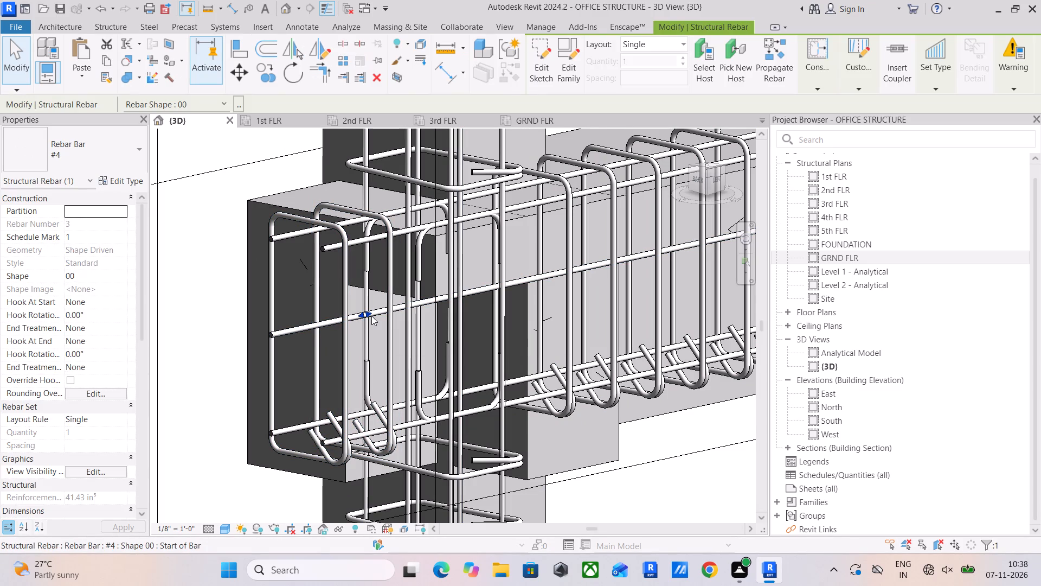
pyautogui.click(699, 179)
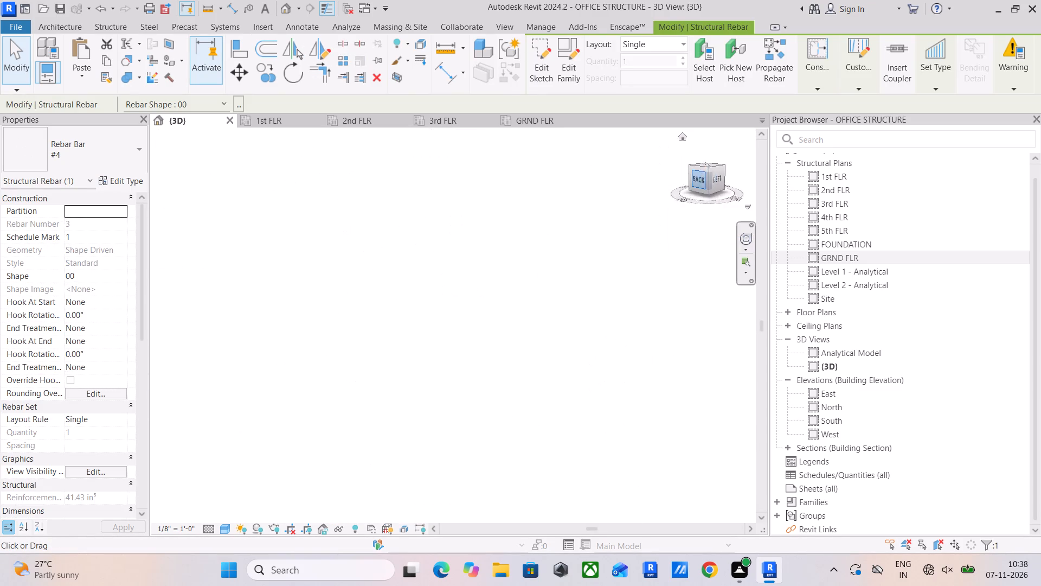
pyautogui.scroll(5, 429, 314)
pyautogui.scroll(3, 520, 340)
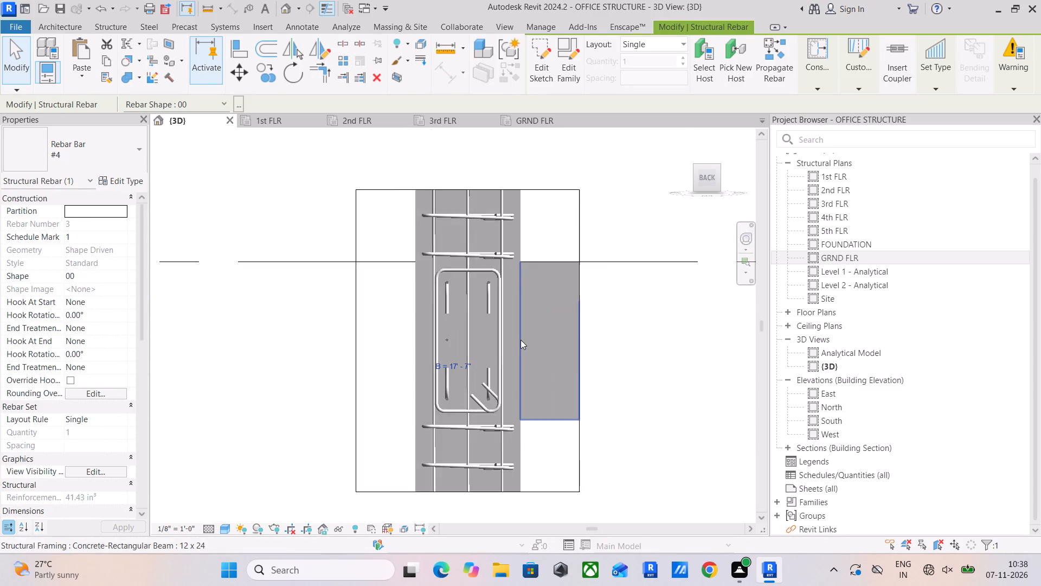
pyautogui.scroll(8, 520, 340)
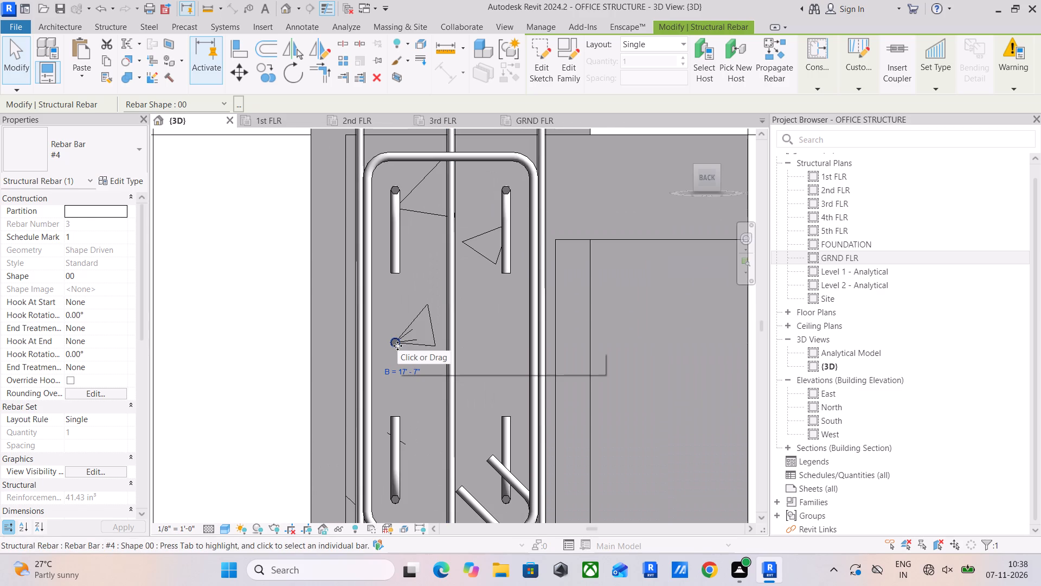
pyautogui.press('Delete')
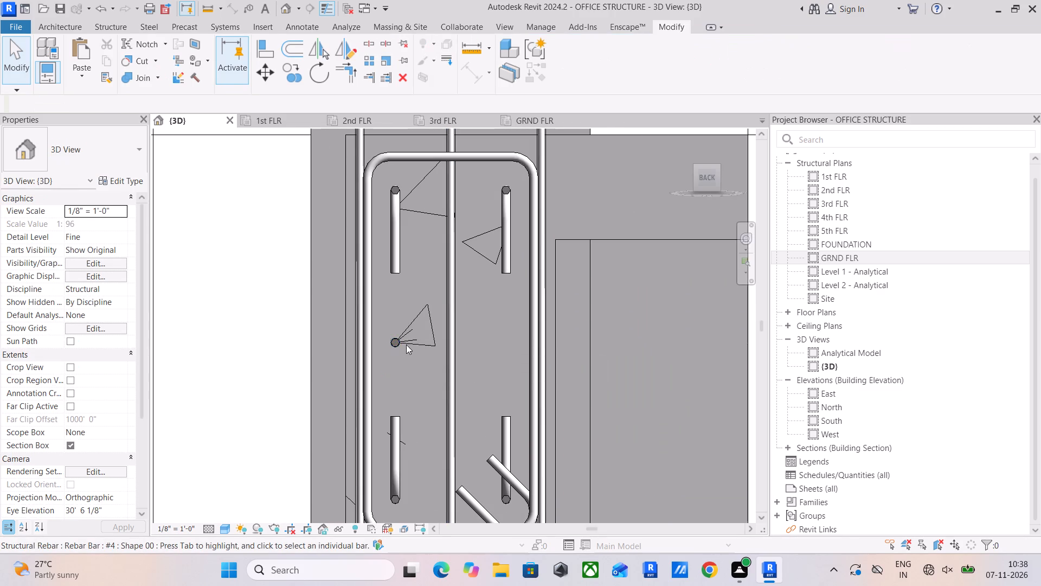
# Delete another overlapping straight mid-height bar running the full length of the same beam bay.
pyautogui.scroll(-3, 410, 345)
pyautogui.keyDown('shift'); pyautogui.moveTo(416, 345); pyautogui.dragTo(402, 359, button='middle'); pyautogui.keyUp('shift')
pyautogui.moveTo(363, 367); pyautogui.dragTo(441, 270, button='middle')
pyautogui.scroll(1, 438, 281)
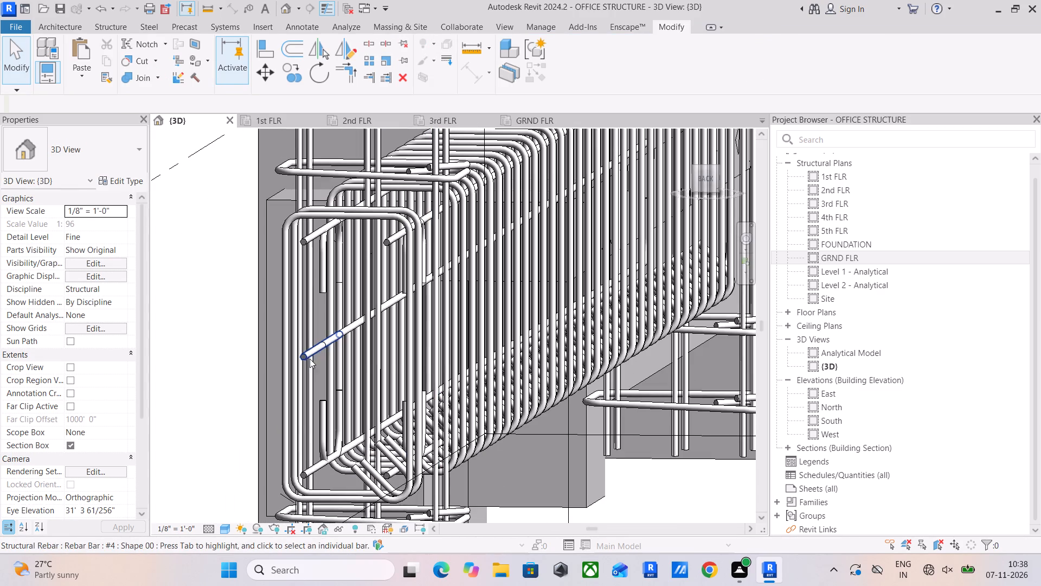
pyautogui.scroll(2, 338, 332)
pyautogui.click(329, 340)
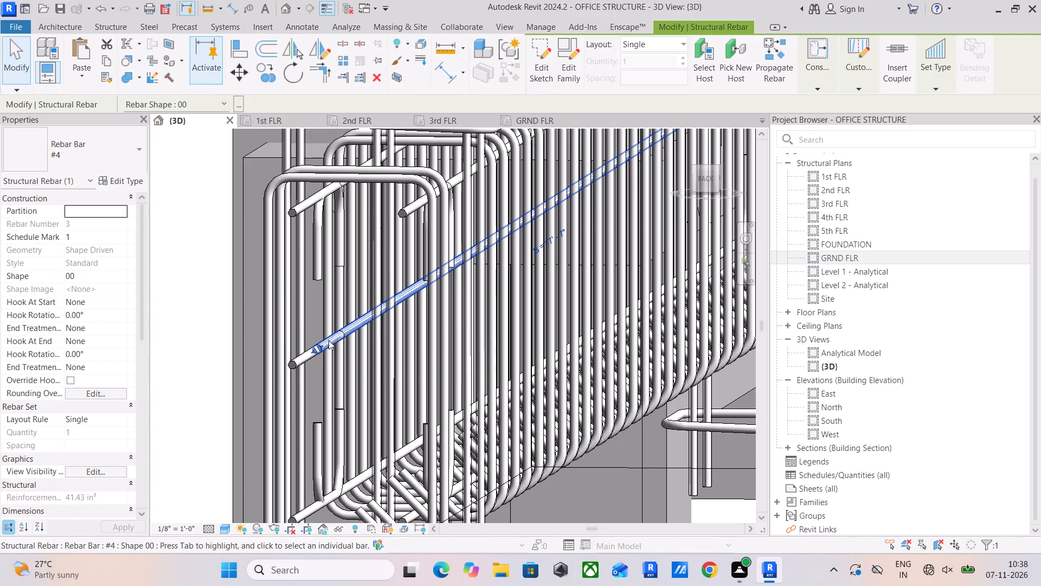
pyautogui.press('Delete')
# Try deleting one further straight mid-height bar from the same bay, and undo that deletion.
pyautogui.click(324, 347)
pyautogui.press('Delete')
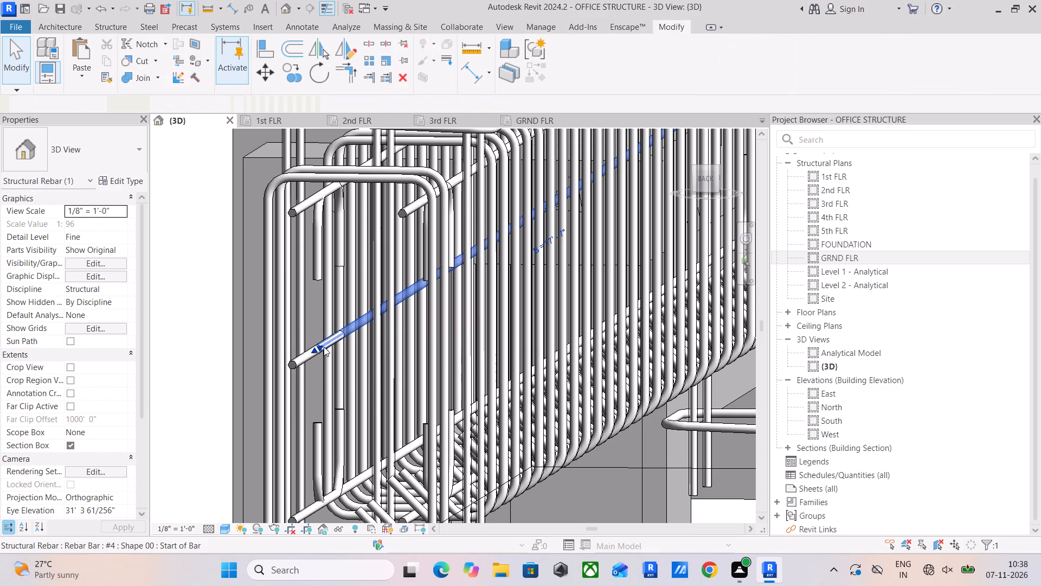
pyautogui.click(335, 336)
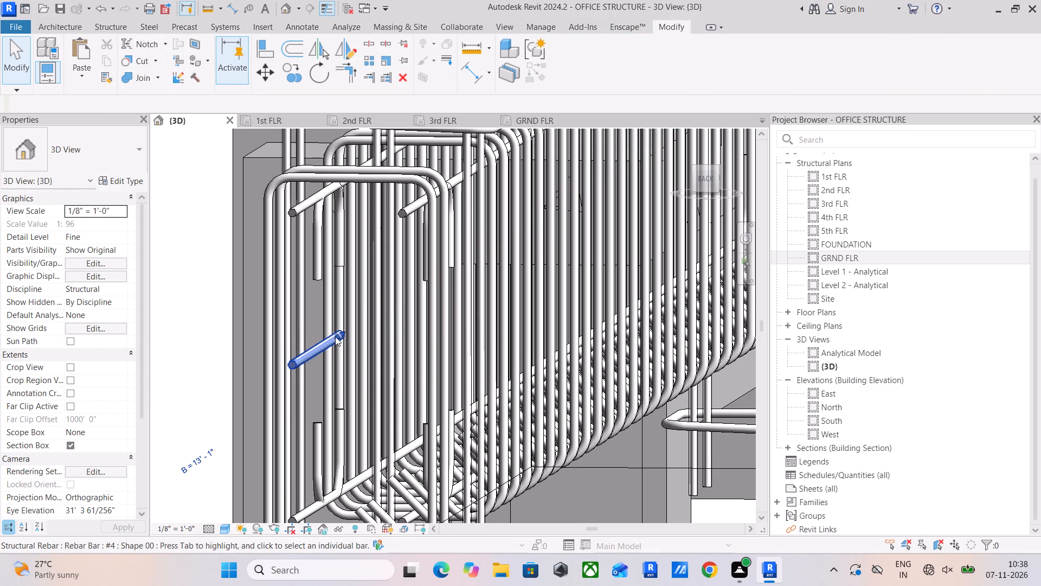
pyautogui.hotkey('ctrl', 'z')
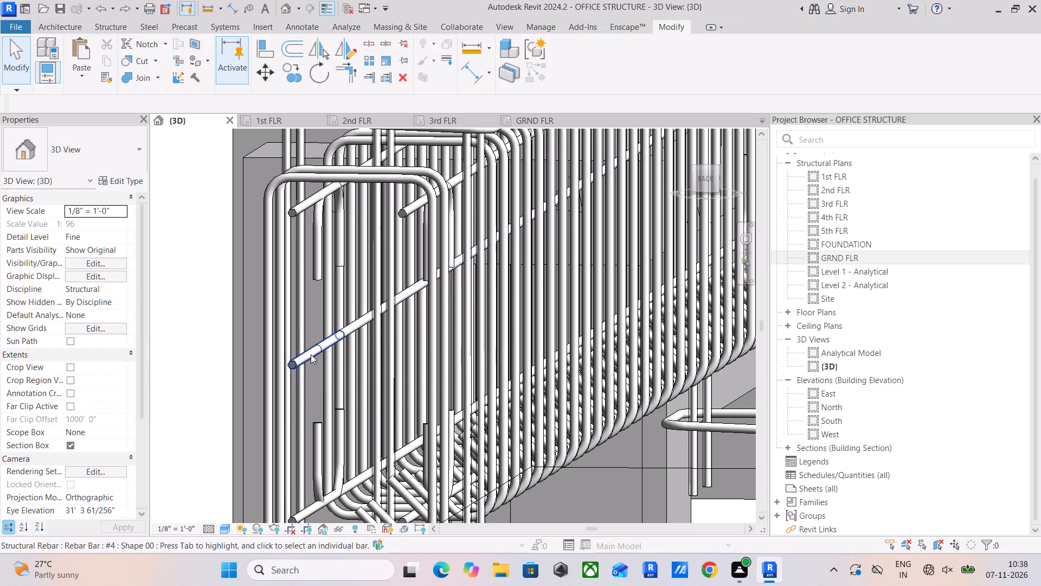
# Delete one overlapping 13'-1" mid-height bar that projects past the column from the adjoining bay.
pyautogui.click(297, 363)
pyautogui.press('Delete')
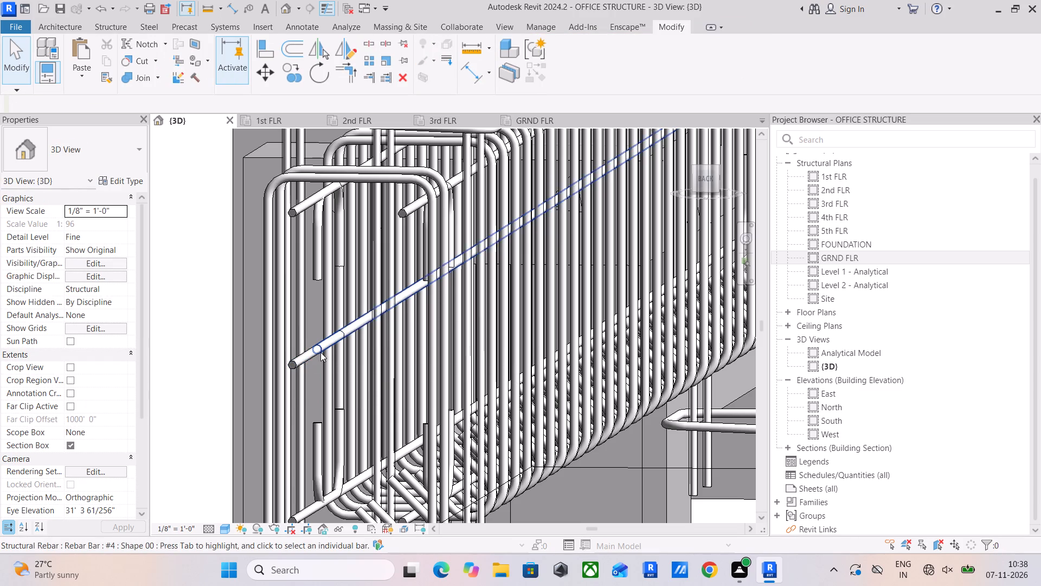
pyautogui.click(300, 361)
pyautogui.scroll(-5, 300, 361)
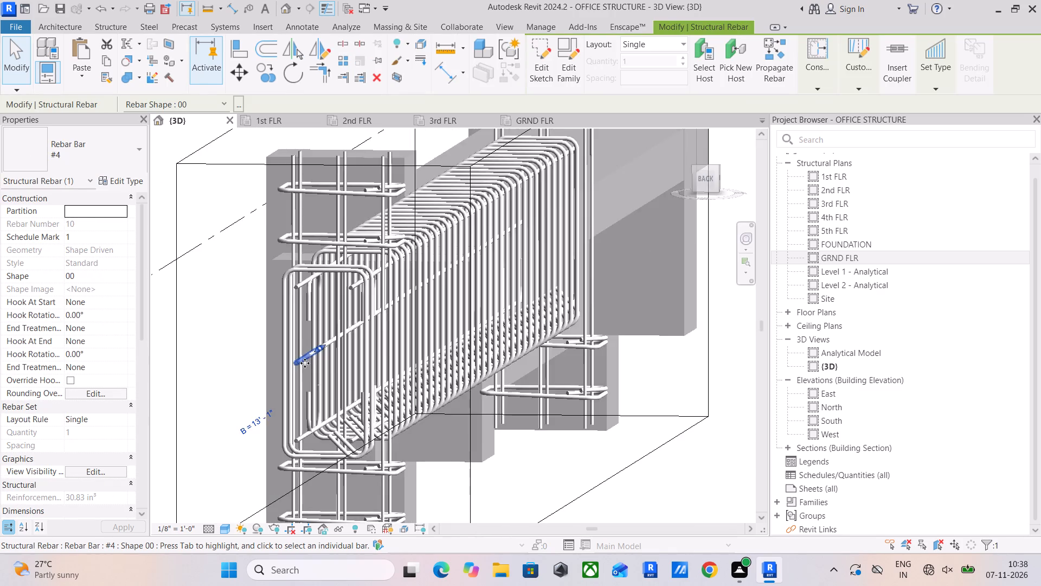
pyautogui.scroll(-6, 305, 363)
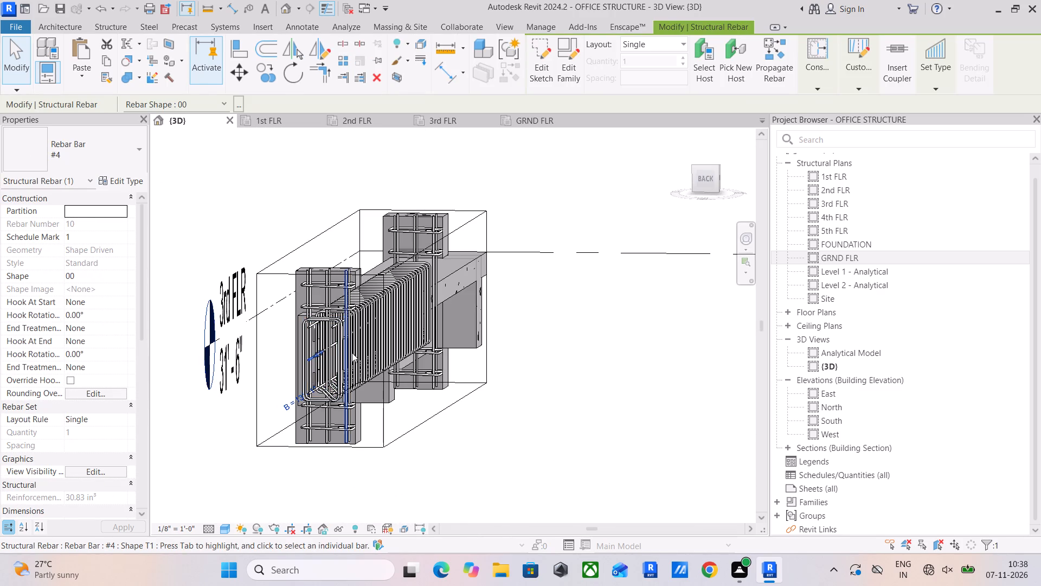
pyautogui.keyDown('shift'); pyautogui.moveTo(350, 354); pyautogui.dragTo(173, 388, button='middle'); pyautogui.keyUp('shift')
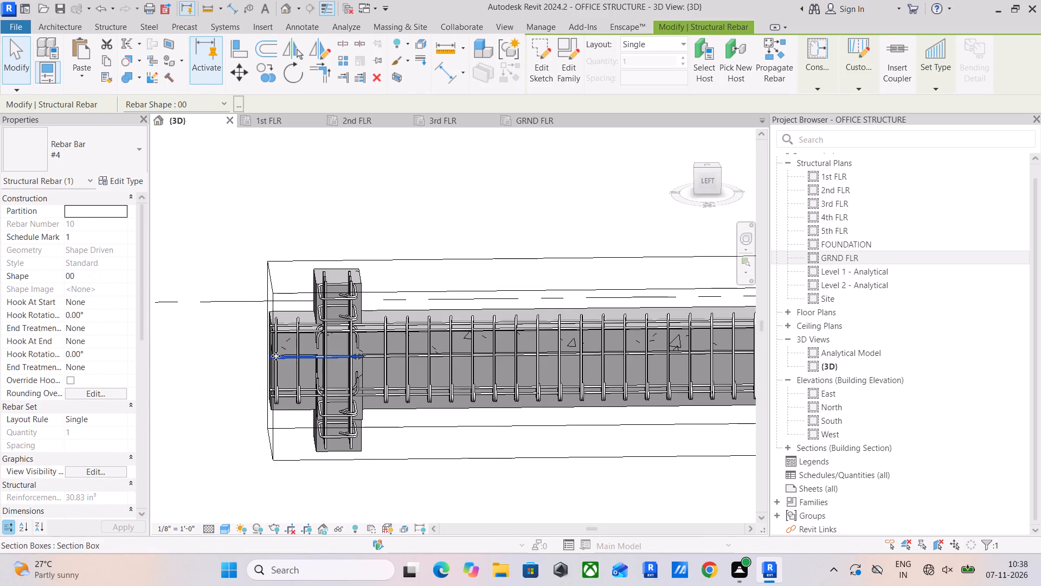
pyautogui.scroll(4, 266, 345)
pyautogui.click(244, 196)
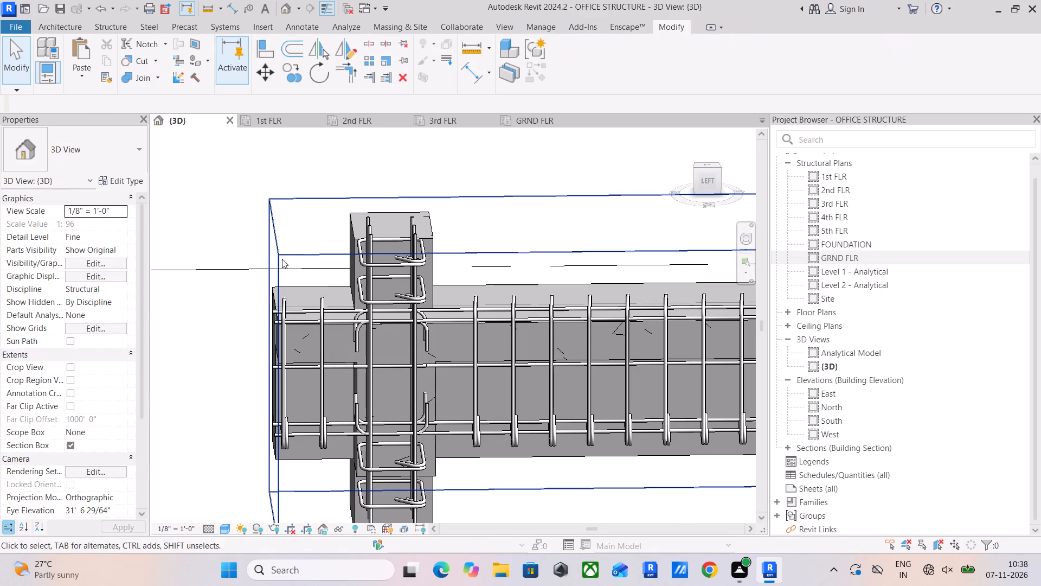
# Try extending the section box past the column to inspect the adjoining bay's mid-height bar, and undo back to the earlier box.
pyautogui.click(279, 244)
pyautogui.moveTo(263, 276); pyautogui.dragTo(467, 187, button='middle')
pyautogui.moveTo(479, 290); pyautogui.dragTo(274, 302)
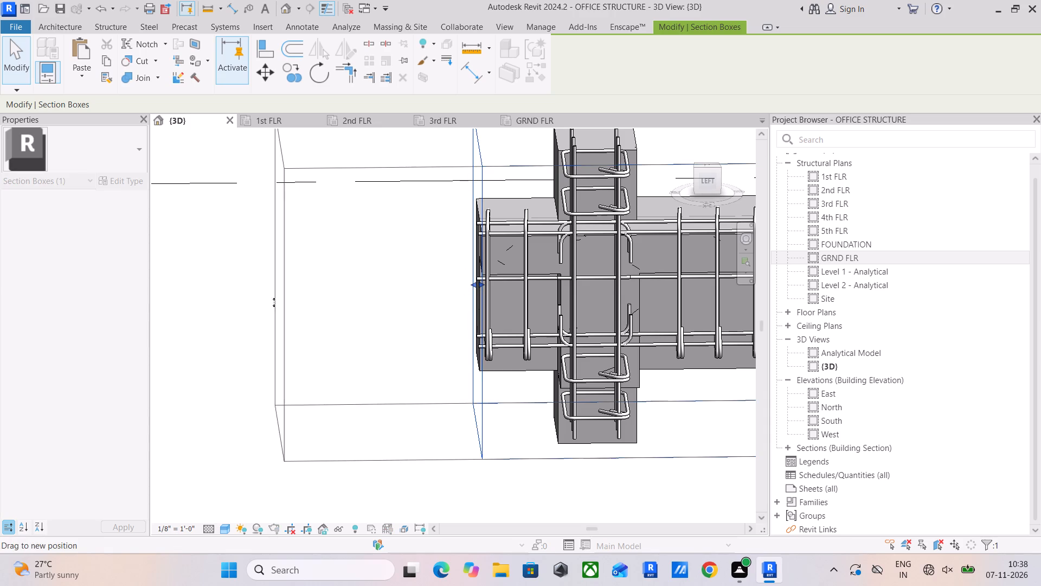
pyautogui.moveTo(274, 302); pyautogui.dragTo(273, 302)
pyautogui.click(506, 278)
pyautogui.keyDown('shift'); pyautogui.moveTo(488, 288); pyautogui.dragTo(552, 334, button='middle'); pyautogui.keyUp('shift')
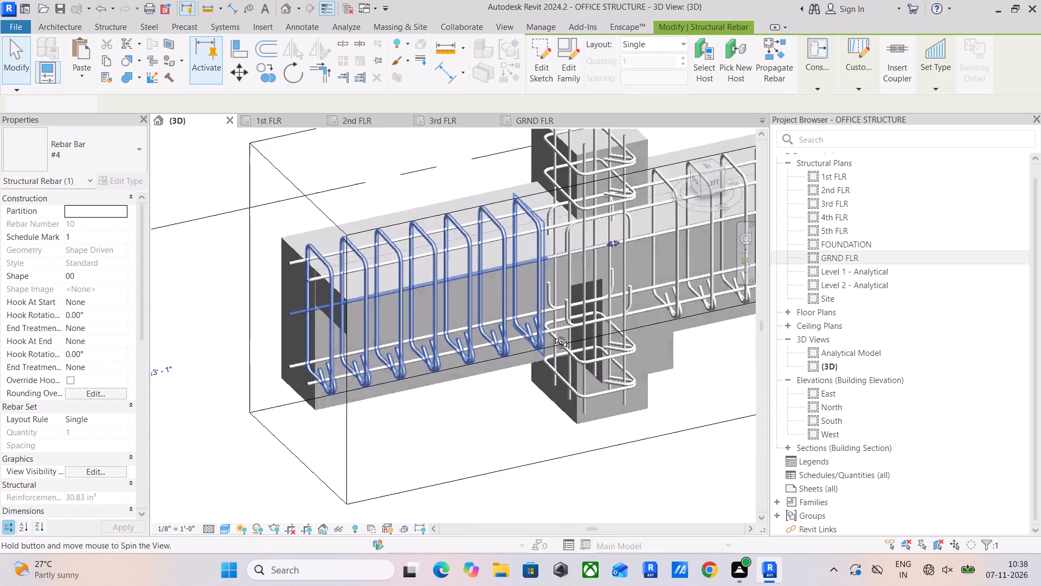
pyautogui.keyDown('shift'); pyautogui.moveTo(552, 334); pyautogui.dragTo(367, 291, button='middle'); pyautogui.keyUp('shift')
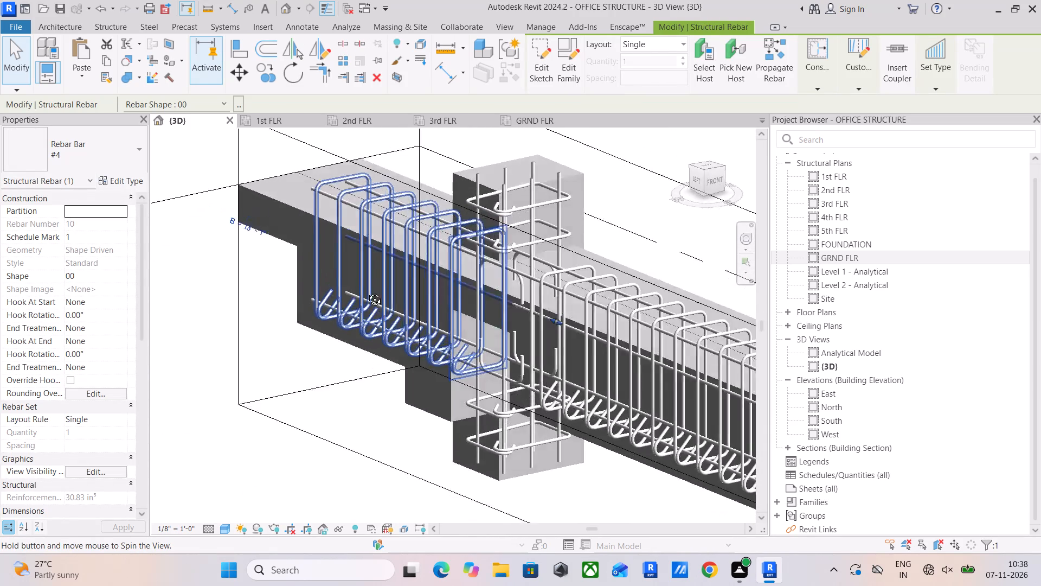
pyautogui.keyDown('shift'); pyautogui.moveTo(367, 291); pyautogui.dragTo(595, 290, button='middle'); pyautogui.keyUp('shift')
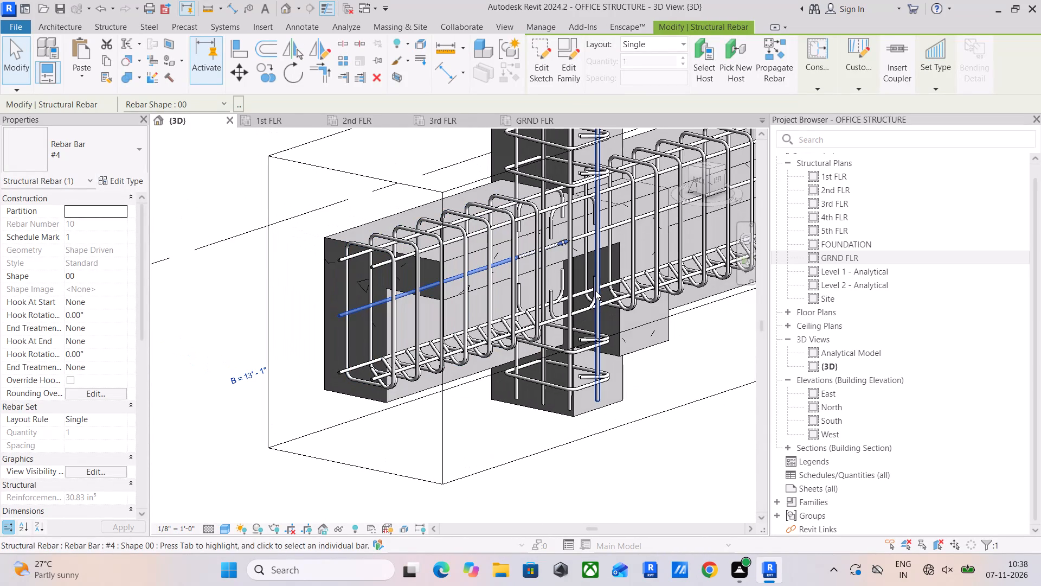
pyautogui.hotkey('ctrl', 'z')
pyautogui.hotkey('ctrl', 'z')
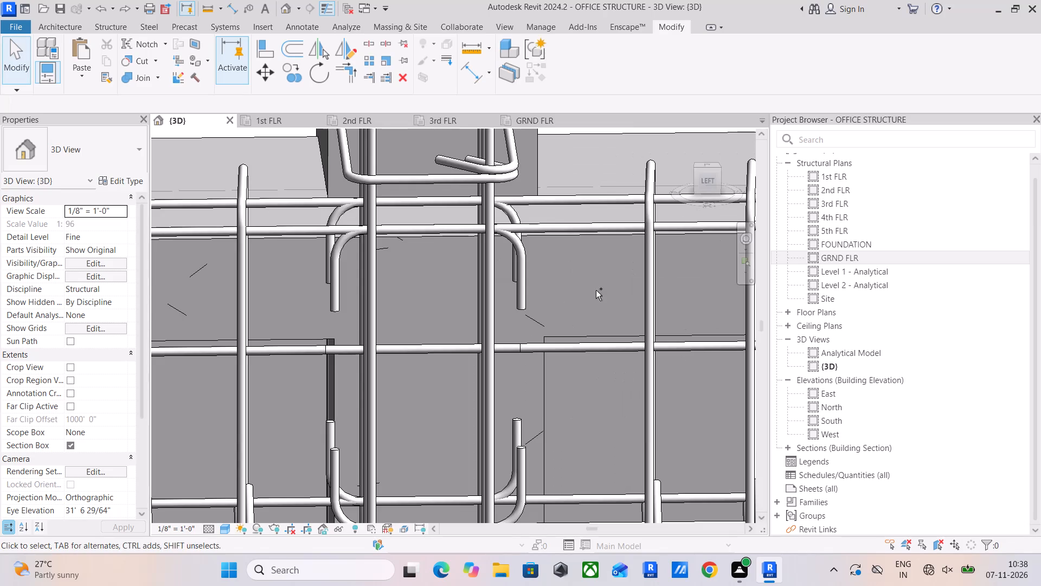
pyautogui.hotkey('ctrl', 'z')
# Extend the section box lengthwise past the column to include more of the adjoining 3rd FLR beam bay.
pyautogui.scroll(-8, 266, 316)
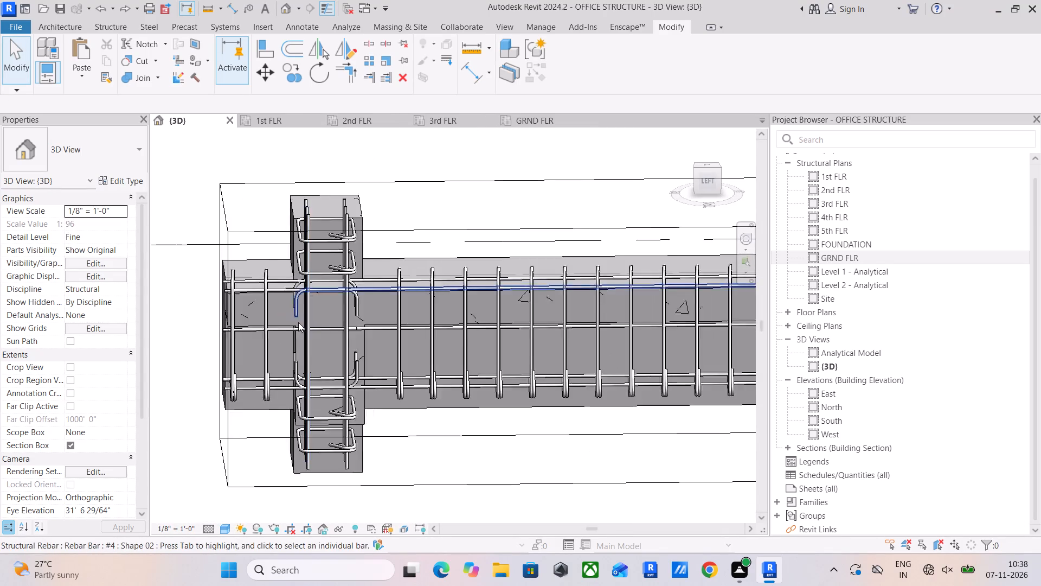
pyautogui.moveTo(303, 322); pyautogui.dragTo(335, 310, button='middle')
pyautogui.keyDown('shift'); pyautogui.moveTo(301, 331); pyautogui.dragTo(364, 391, button='middle'); pyautogui.keyUp('shift')
pyautogui.click(256, 207)
pyautogui.scroll(-6, 294, 273)
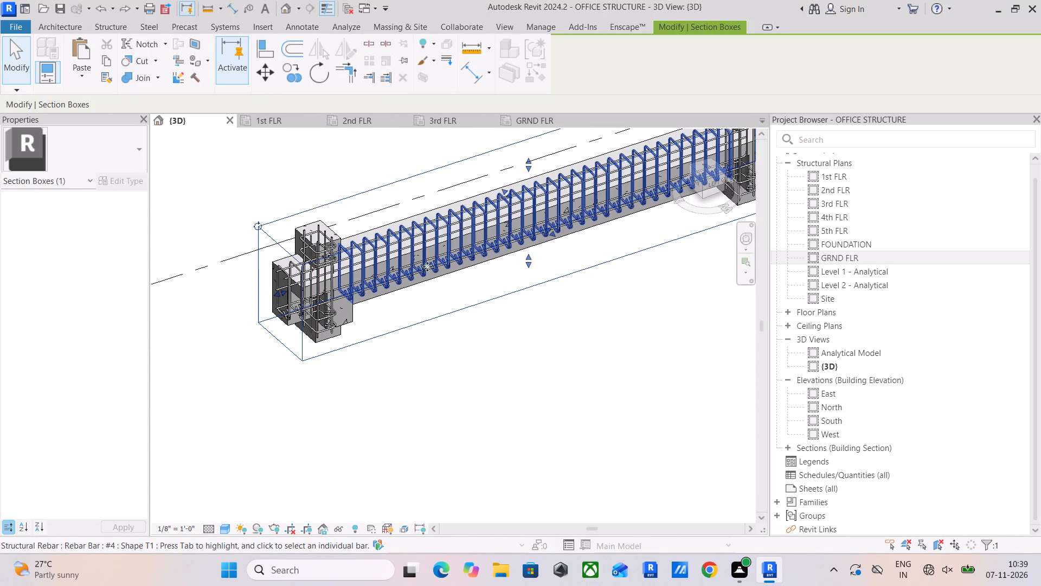
pyautogui.keyDown('shift'); pyautogui.moveTo(316, 304); pyautogui.dragTo(247, 244, button='middle'); pyautogui.keyUp('shift')
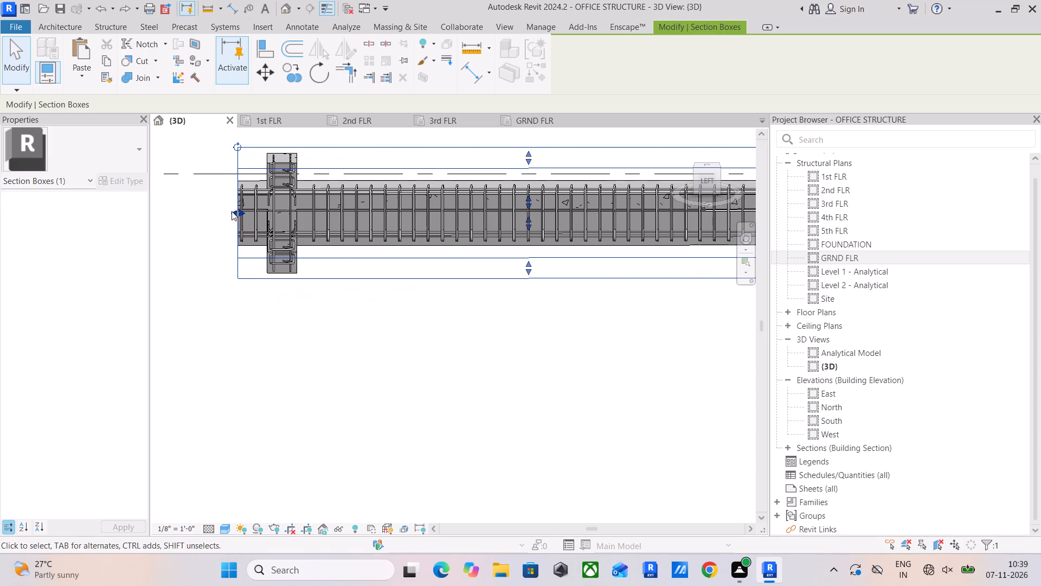
pyautogui.moveTo(232, 211); pyautogui.dragTo(167, 214)
# Examine the beam and column reinforcement inside the extended section box from several sides for remaining duplicates.
pyautogui.keyDown('shift'); pyautogui.moveTo(233, 235); pyautogui.dragTo(351, 322, button='middle'); pyautogui.keyUp('shift')
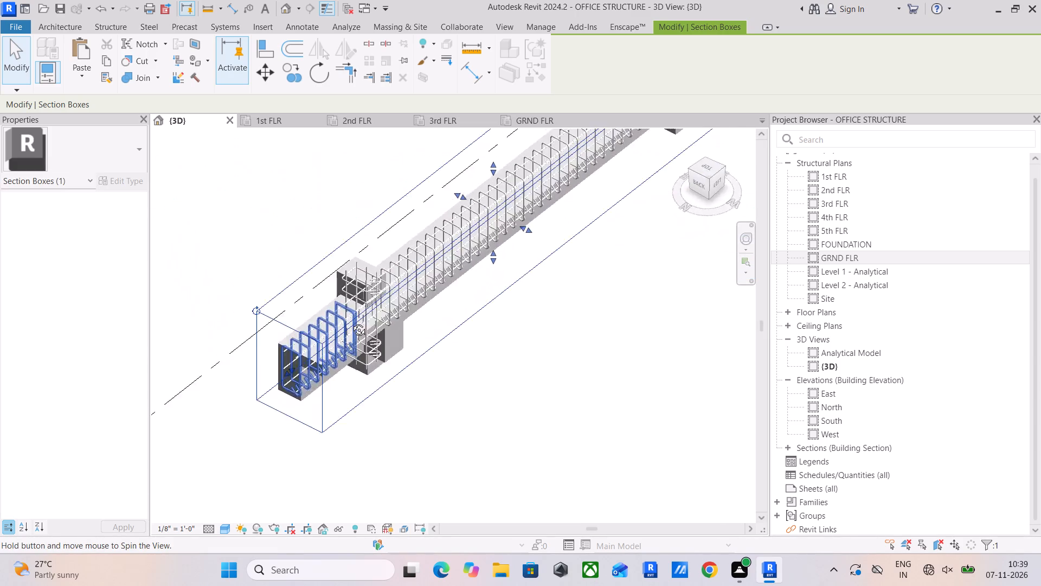
pyautogui.keyDown('shift'); pyautogui.moveTo(351, 322); pyautogui.dragTo(394, 392, button='middle'); pyautogui.keyUp('shift')
pyautogui.moveTo(392, 388); pyautogui.dragTo(290, 182, button='middle')
pyautogui.scroll(5, 343, 285)
pyautogui.scroll(5, 209, 243)
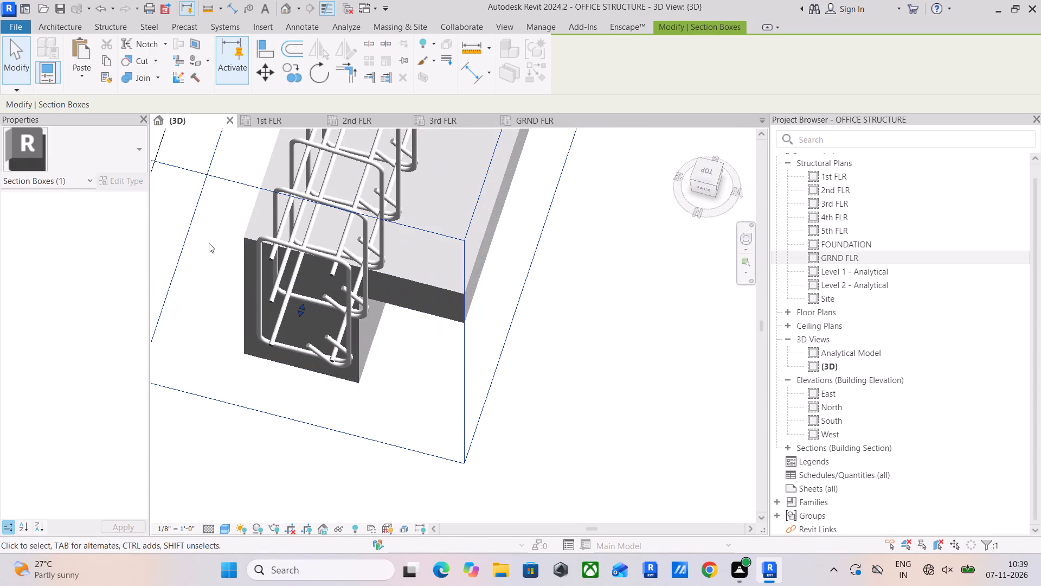
pyautogui.keyDown('shift'); pyautogui.moveTo(275, 291); pyautogui.dragTo(289, 216, button='middle'); pyautogui.keyUp('shift')
pyautogui.moveTo(313, 230); pyautogui.dragTo(312, 398, button='middle')
pyautogui.scroll(-4, 415, 303)
pyautogui.keyDown('shift'); pyautogui.moveTo(428, 294); pyautogui.dragTo(445, 202, button='middle'); pyautogui.keyUp('shift')
pyautogui.moveTo(429, 266); pyautogui.dragTo(383, 496, button='middle')
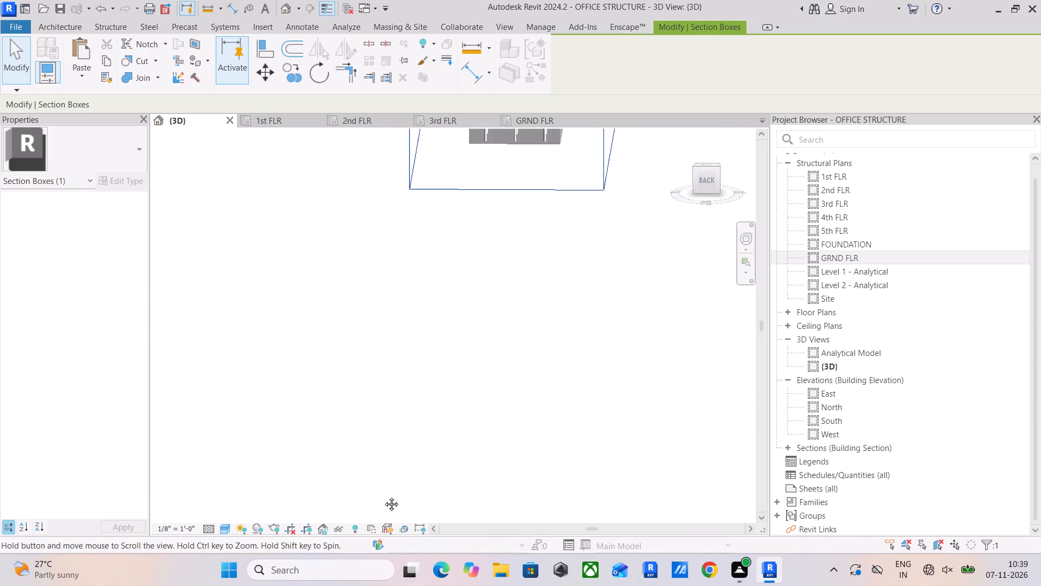
pyautogui.moveTo(383, 496); pyautogui.dragTo(377, 532, button='middle')
pyautogui.moveTo(440, 280); pyautogui.dragTo(369, 434, button='middle')
pyautogui.scroll(1, 447, 273)
pyautogui.keyDown('shift'); pyautogui.moveTo(435, 322); pyautogui.dragTo(437, 257, button='middle'); pyautogui.keyUp('shift')
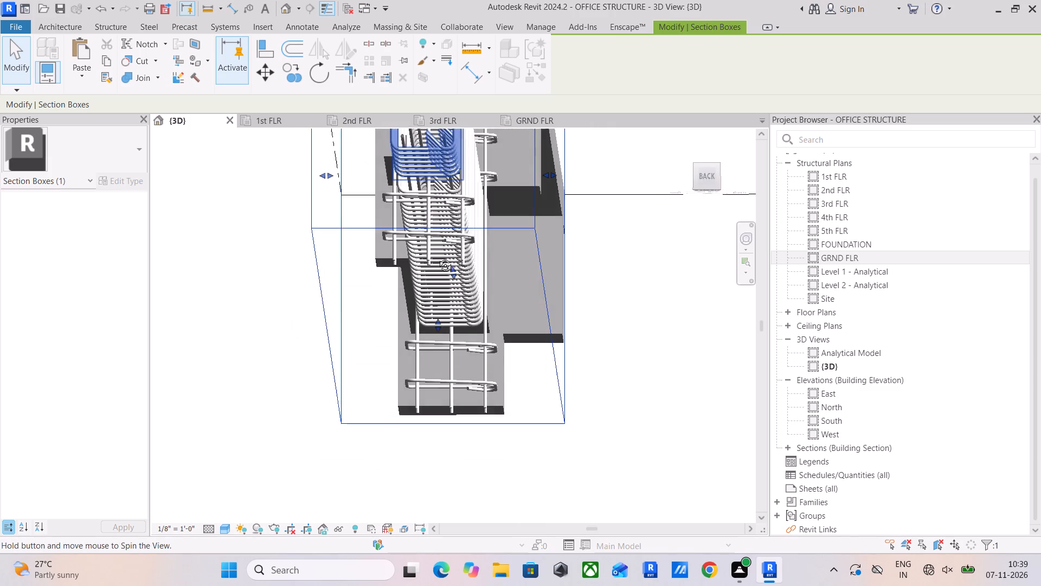
pyautogui.keyDown('shift'); pyautogui.moveTo(437, 257); pyautogui.dragTo(449, 292, button='middle'); pyautogui.keyUp('shift')
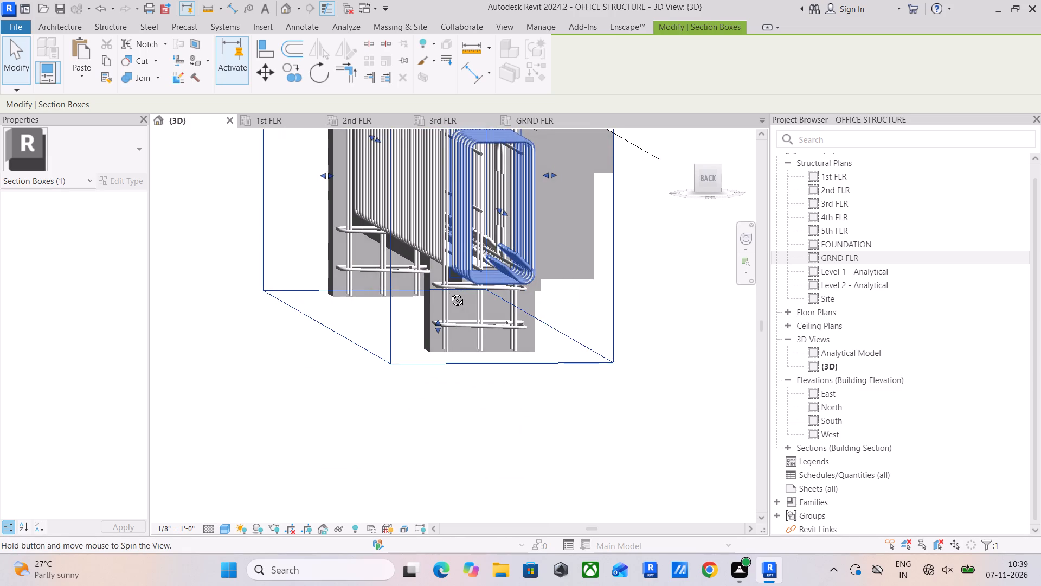
pyautogui.keyDown('shift'); pyautogui.moveTo(449, 292); pyautogui.dragTo(446, 293, button='middle'); pyautogui.keyUp('shift')
pyautogui.keyDown('shift'); pyautogui.moveTo(371, 296); pyautogui.dragTo(240, 298, button='middle'); pyautogui.keyUp('shift')
pyautogui.scroll(-10, 402, 308)
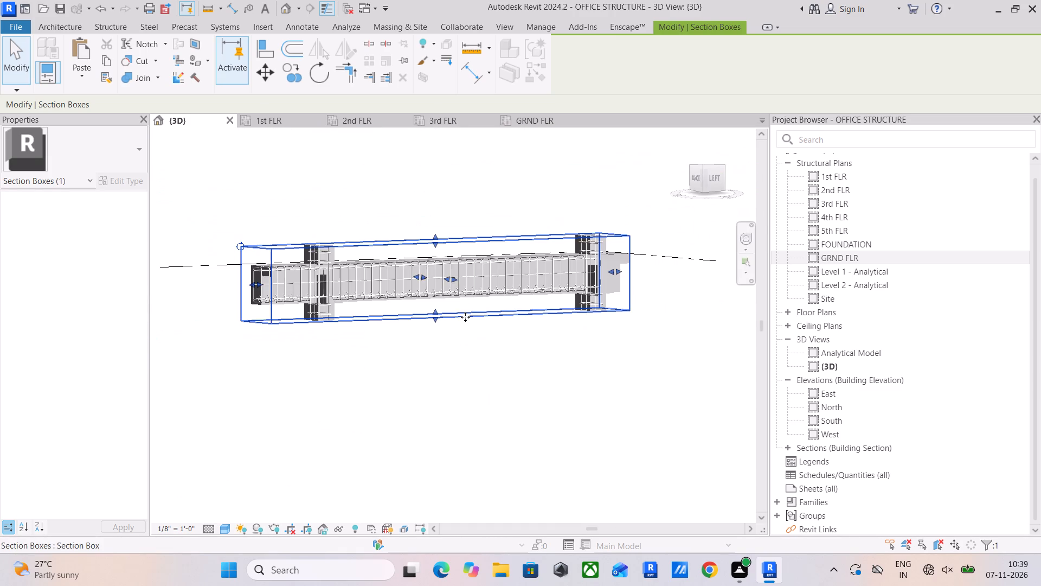
# Turn off the 3D view's section box to show the whole structure.
pyautogui.click(273, 376)
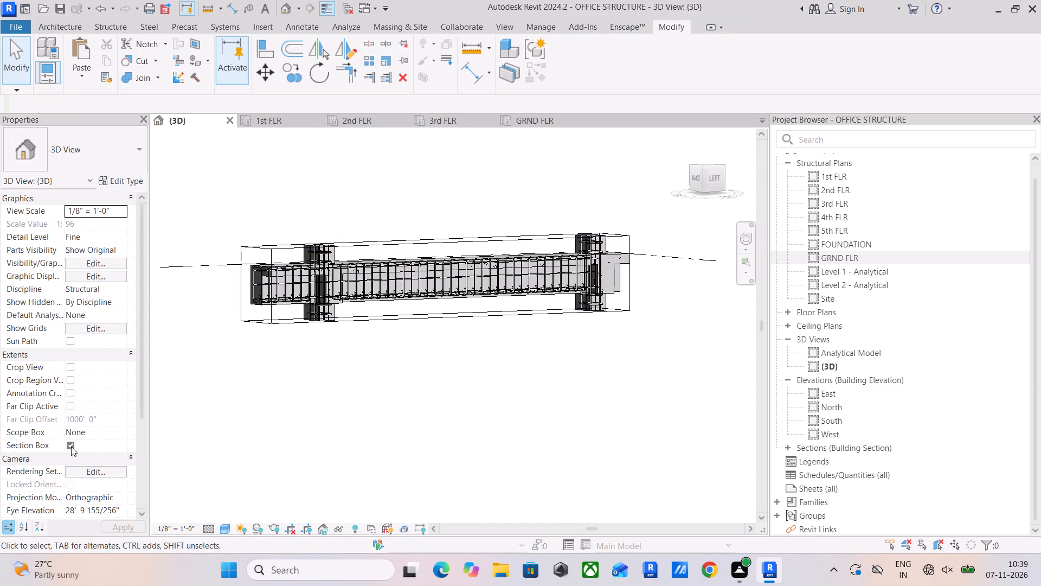
pyautogui.click(71, 447)
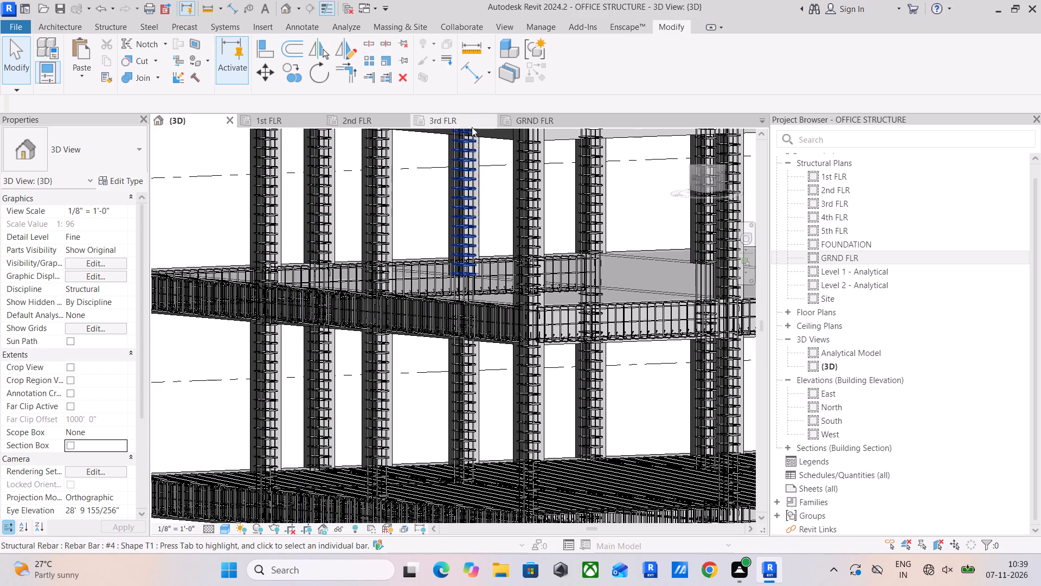
# Compare the east edge beam reinforcement between the 3rd FLR and GRND FLR structural plans.
pyautogui.click(527, 121)
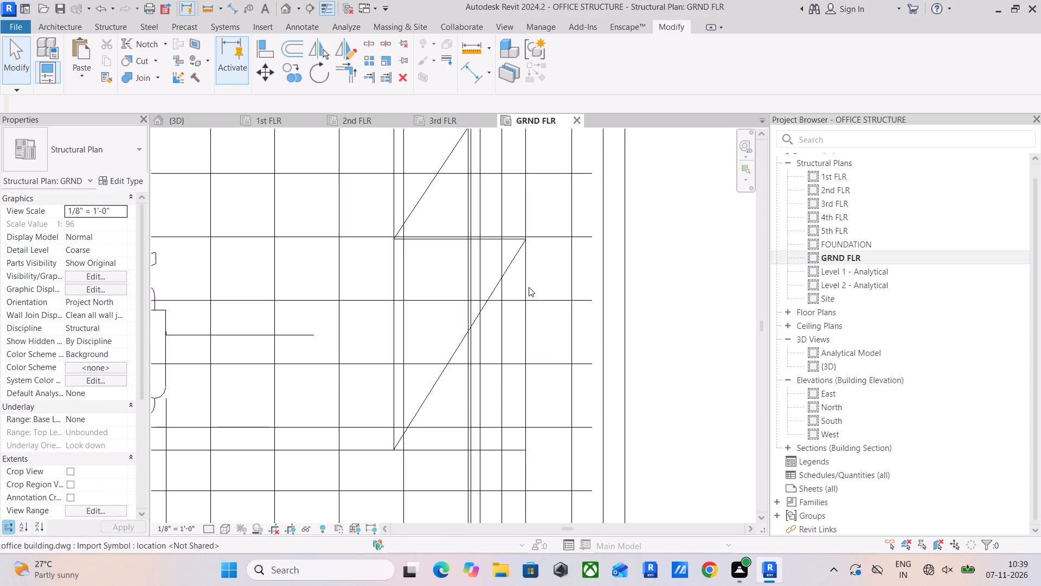
pyautogui.click(433, 116)
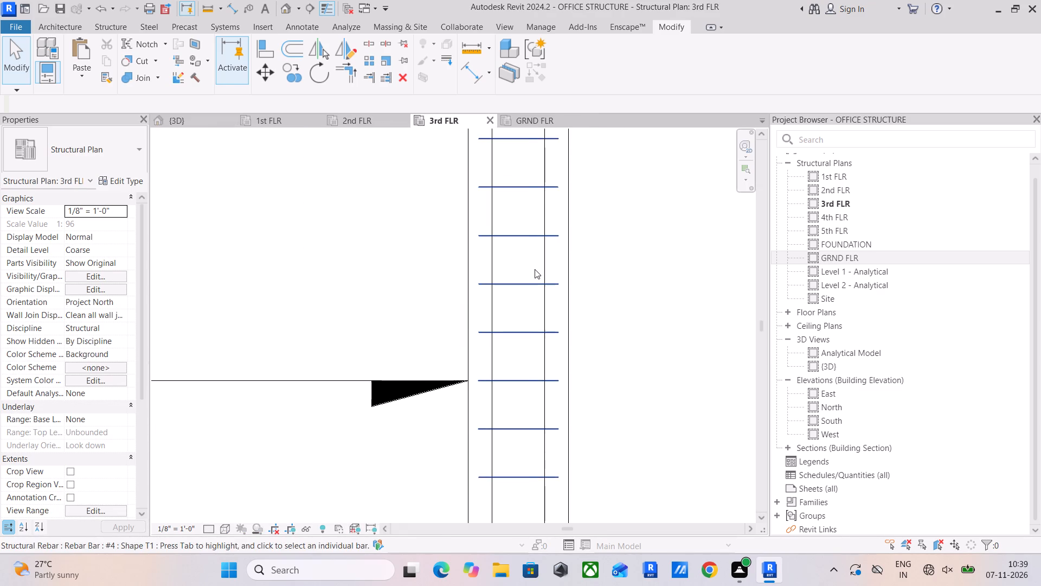
pyautogui.scroll(-15, 526, 276)
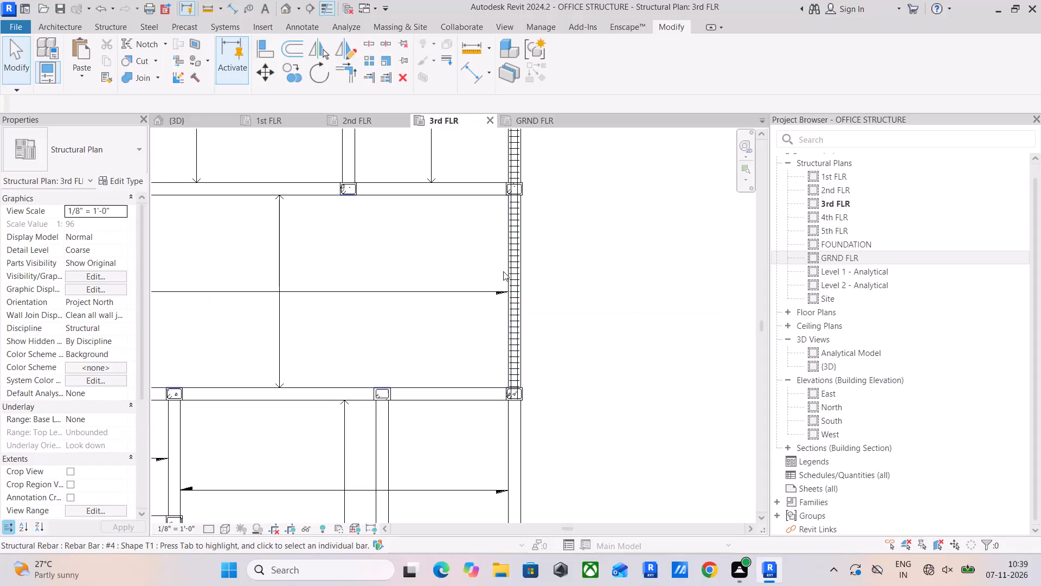
pyautogui.scroll(-4, 515, 257)
pyautogui.scroll(5, 515, 257)
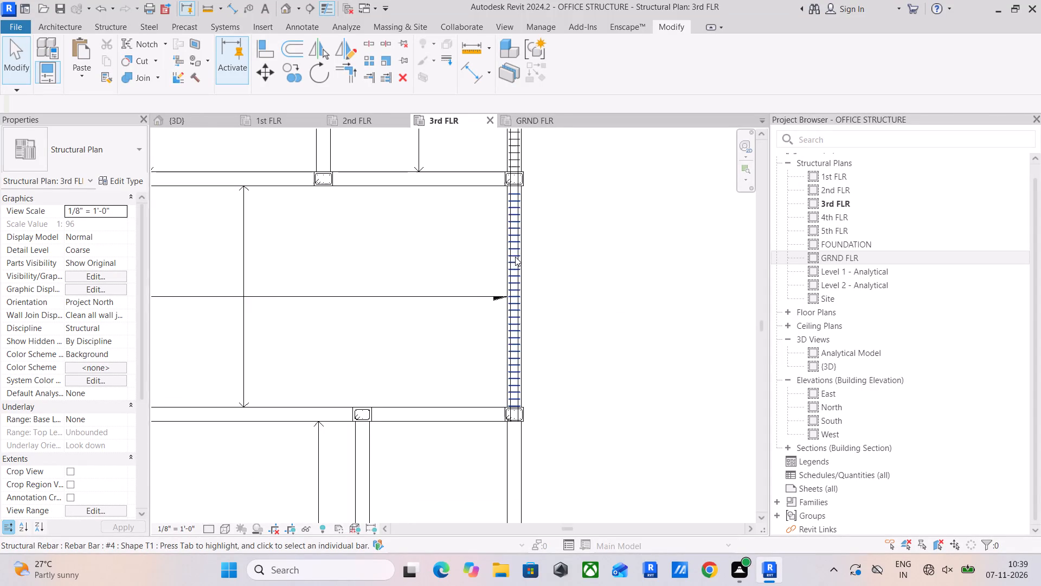
pyautogui.scroll(-4, 515, 257)
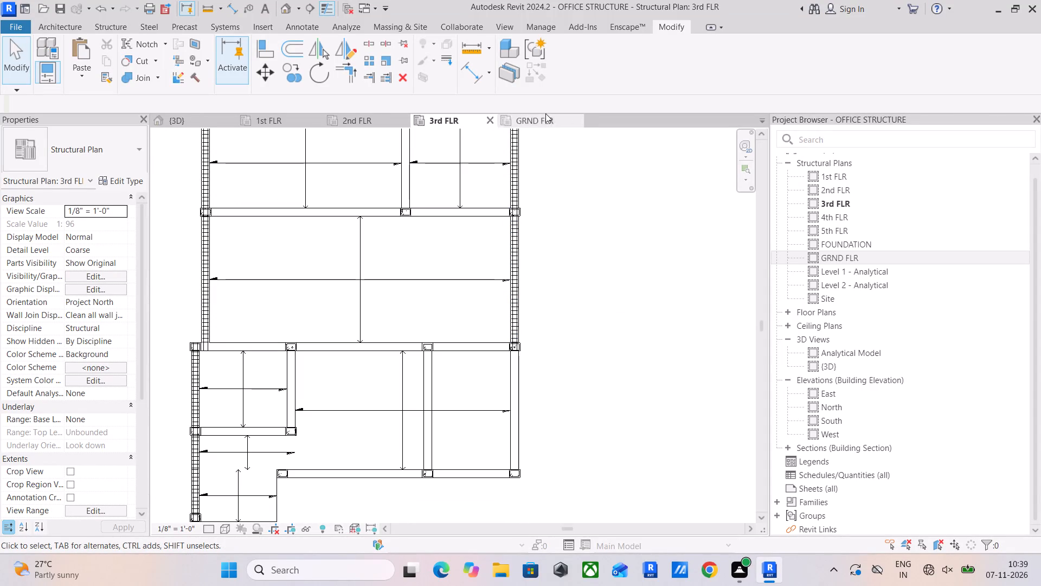
pyautogui.click(543, 117)
pyautogui.scroll(-17, 567, 265)
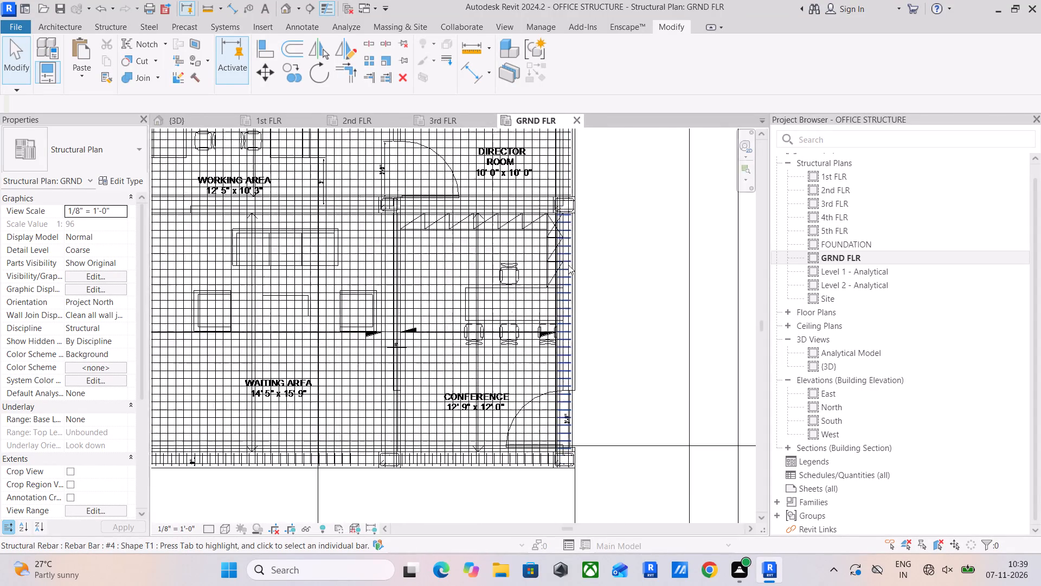
pyautogui.moveTo(573, 263); pyautogui.dragTo(518, 398, button='middle')
pyautogui.scroll(2, 509, 231)
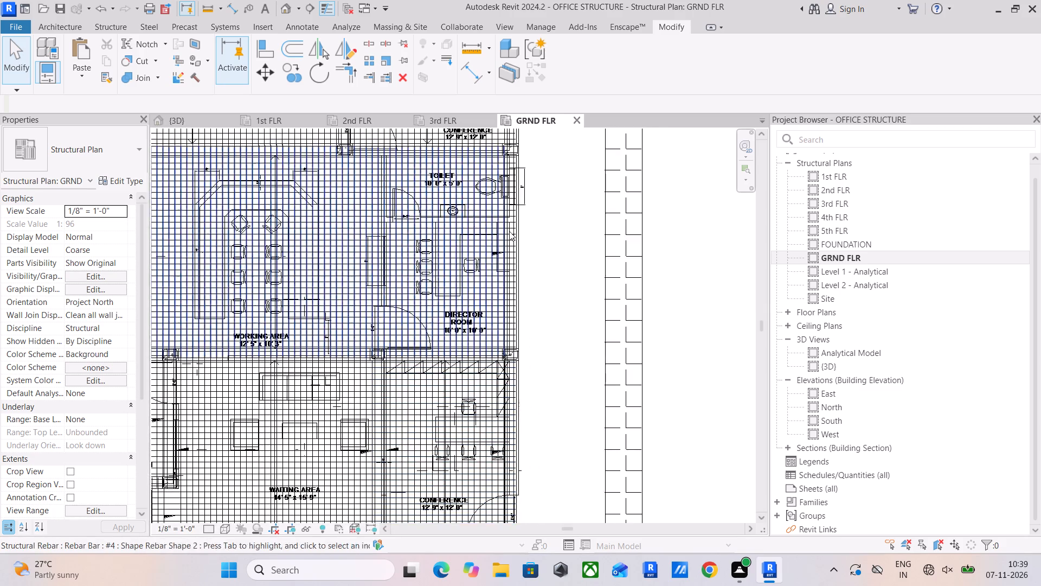
pyautogui.scroll(9, 509, 231)
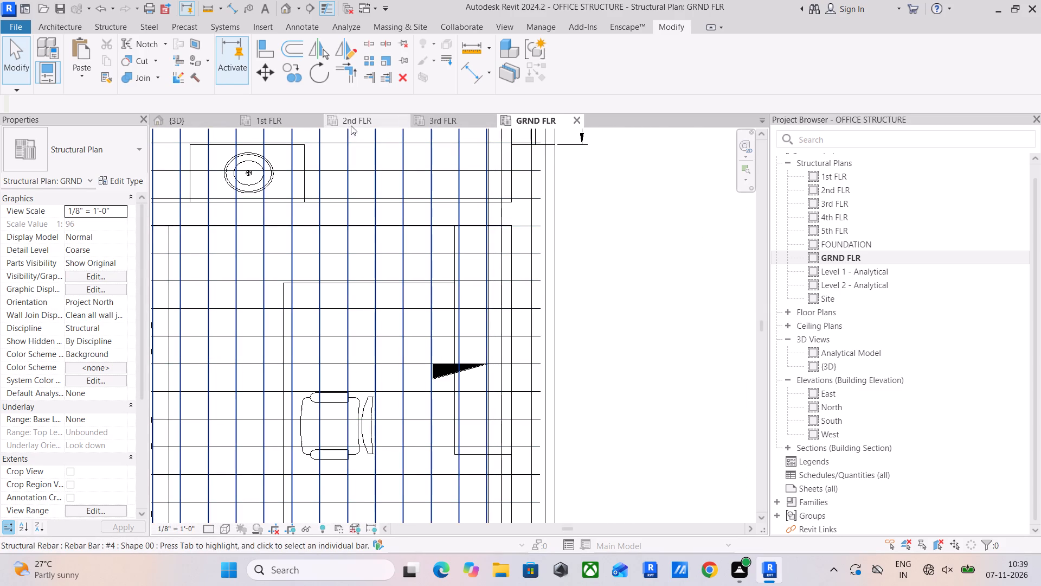
# Examine the whole structure in the 3D view from above and around to the building's east side.
pyautogui.click(185, 119)
pyautogui.scroll(-11, 486, 245)
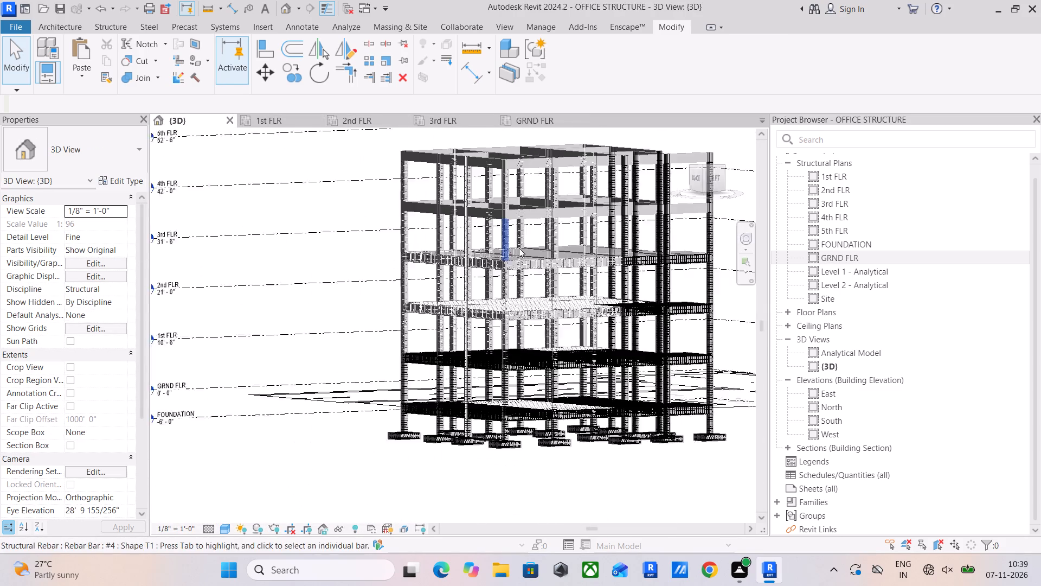
pyautogui.keyDown('shift'); pyautogui.moveTo(570, 254); pyautogui.dragTo(668, 337, button='middle'); pyautogui.keyUp('shift')
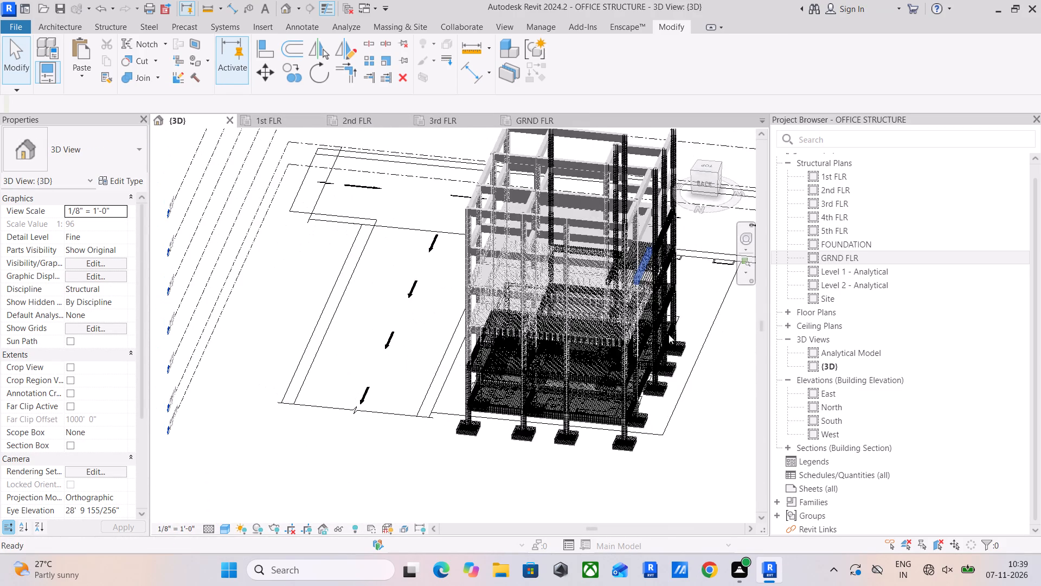
pyautogui.keyDown('shift'); pyautogui.moveTo(615, 219); pyautogui.dragTo(194, 243, button='middle'); pyautogui.keyUp('shift')
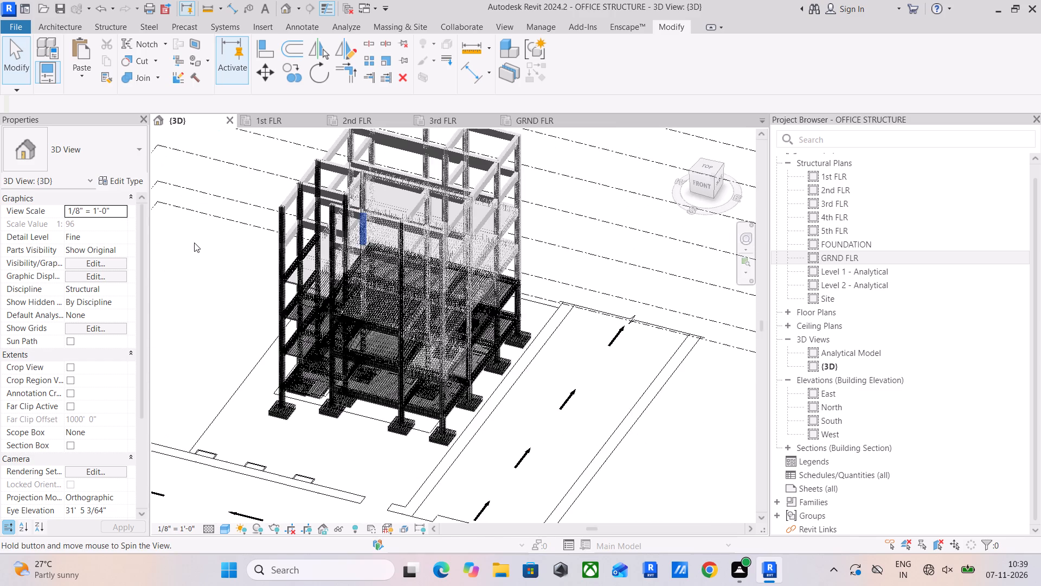
pyautogui.click(710, 169)
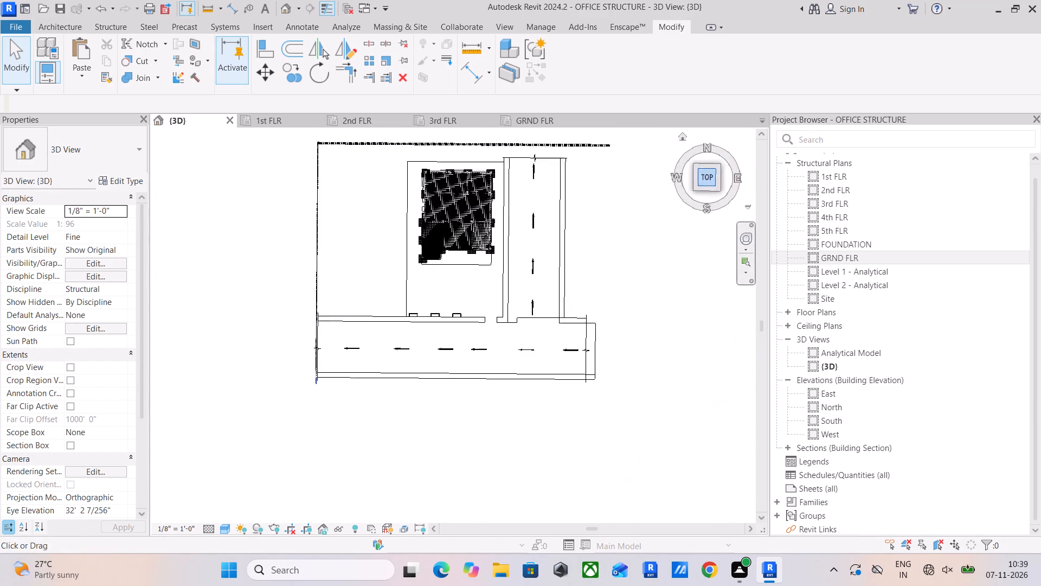
pyautogui.scroll(6, 593, 213)
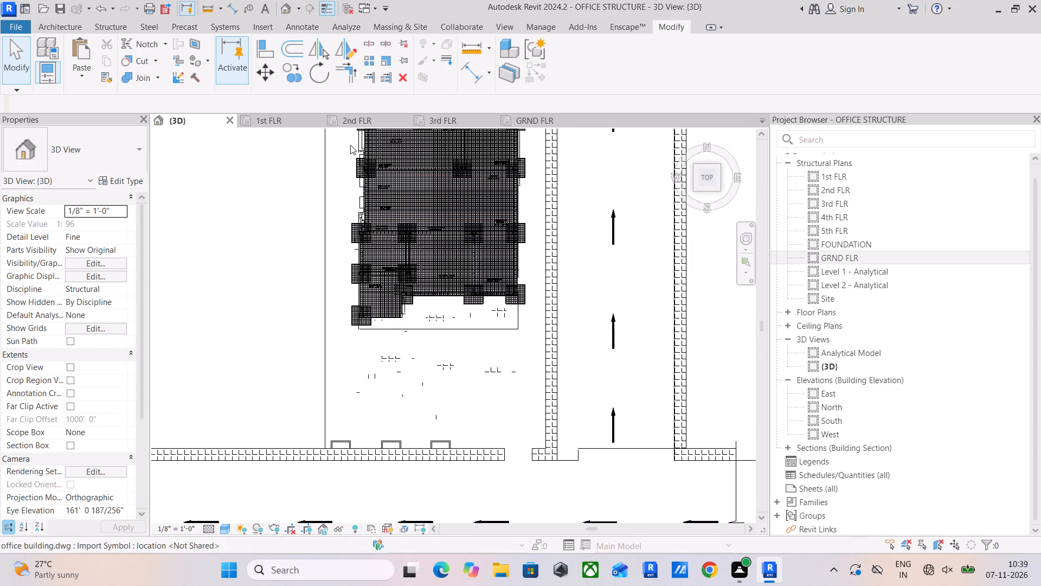
pyautogui.keyDown('shift'); pyautogui.moveTo(507, 223); pyautogui.dragTo(485, 203, button='middle'); pyautogui.keyUp('shift')
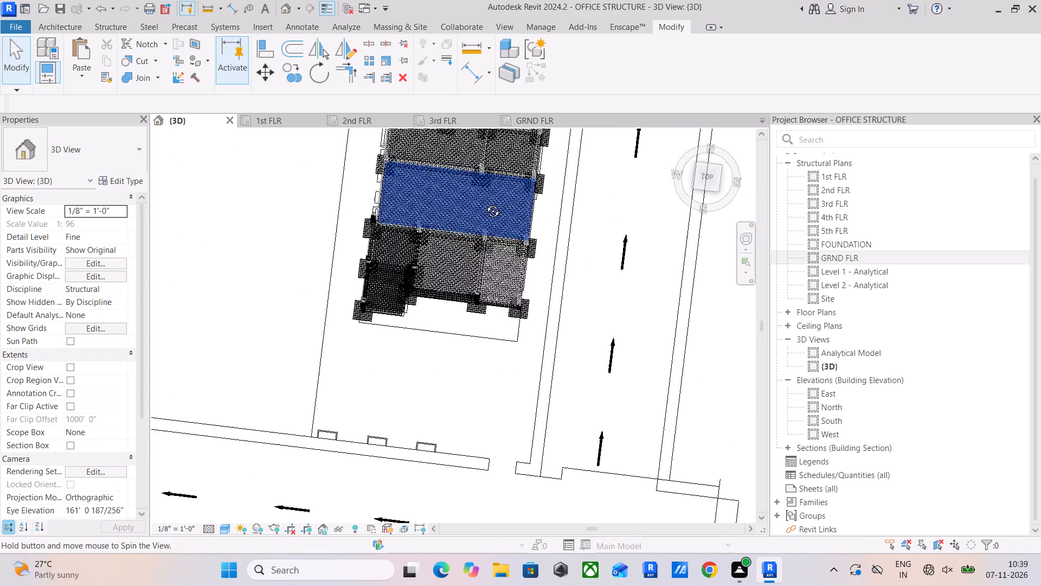
pyautogui.keyDown('shift'); pyautogui.moveTo(485, 203); pyautogui.dragTo(433, 109, button='middle'); pyautogui.keyUp('shift')
pyautogui.keyDown('shift'); pyautogui.moveTo(532, 308); pyautogui.dragTo(503, 222, button='middle'); pyautogui.keyUp('shift')
pyautogui.moveTo(579, 410); pyautogui.dragTo(565, 310, button='middle')
# Inspect the stirrups and longitudinal bars of the east edge beams at the column joints, from GRND FLR up to the floor above.
pyautogui.scroll(5, 530, 329)
pyautogui.scroll(11, 517, 287)
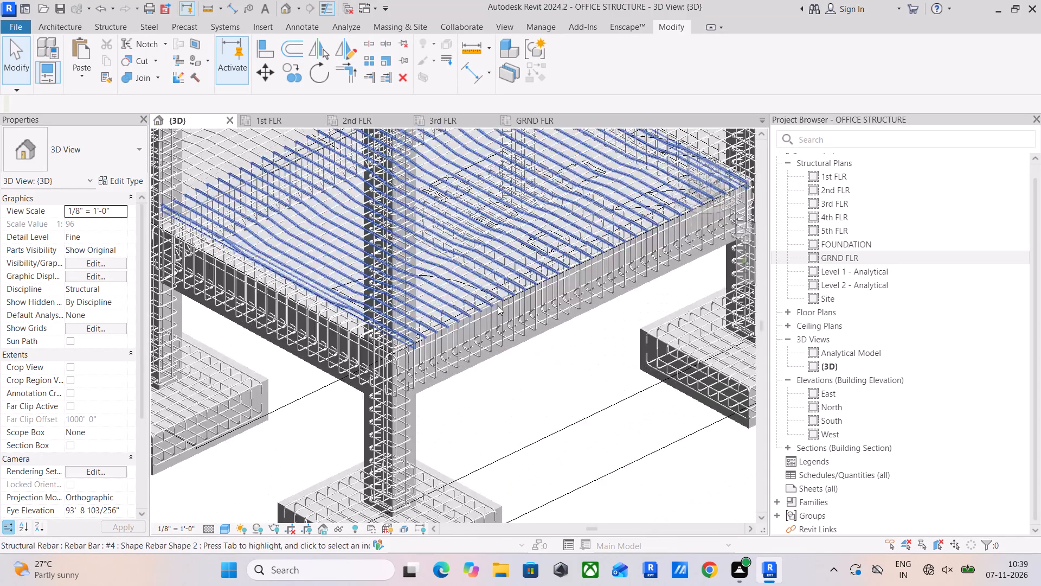
pyautogui.scroll(1, 563, 319)
pyautogui.moveTo(520, 343); pyautogui.dragTo(213, 474, button='middle')
pyautogui.moveTo(460, 394); pyautogui.dragTo(346, 449, button='middle')
pyautogui.scroll(8, 467, 355)
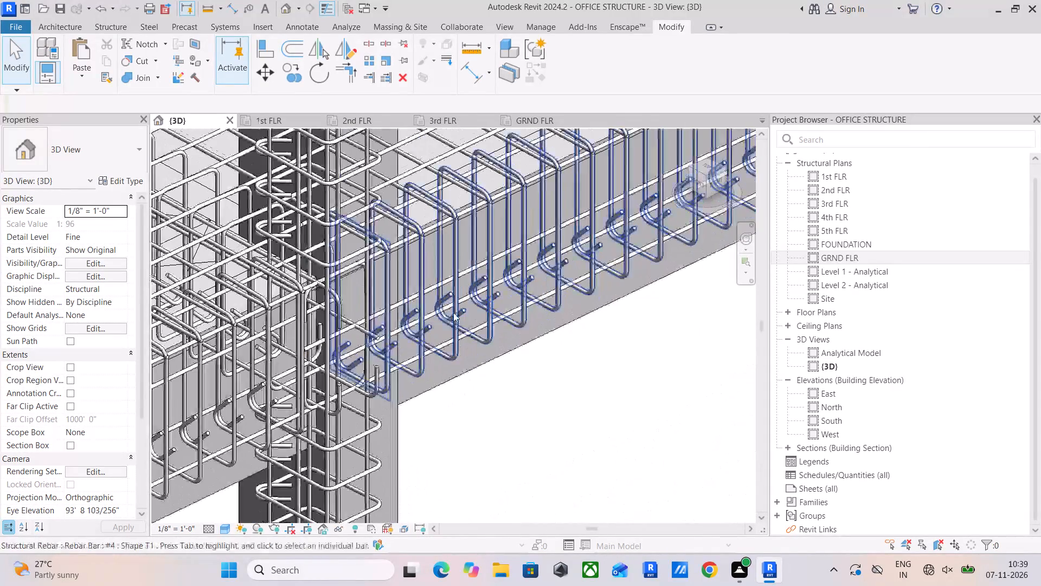
pyautogui.scroll(2, 453, 313)
pyautogui.moveTo(452, 314); pyautogui.dragTo(416, 396, button='middle')
pyautogui.scroll(-6, 449, 363)
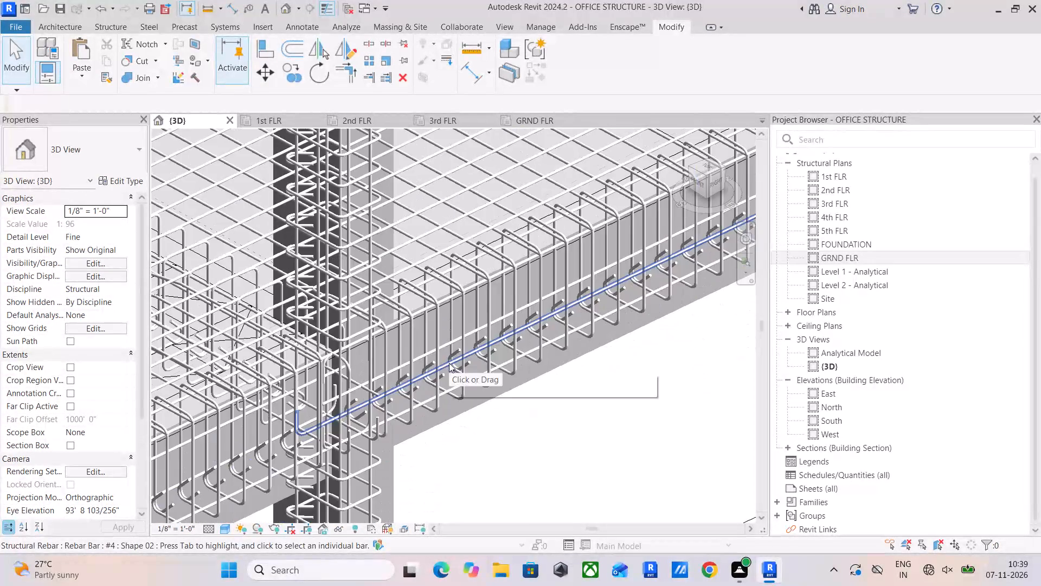
pyautogui.scroll(-13, 453, 360)
pyautogui.moveTo(468, 349); pyautogui.dragTo(458, 432, button='middle')
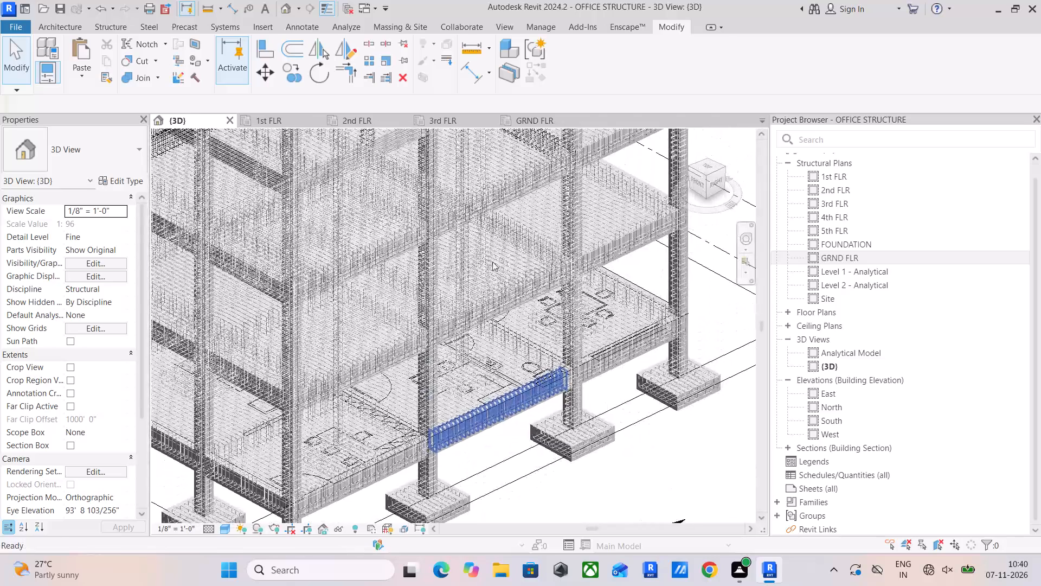
pyautogui.scroll(10, 491, 192)
pyautogui.scroll(5, 450, 243)
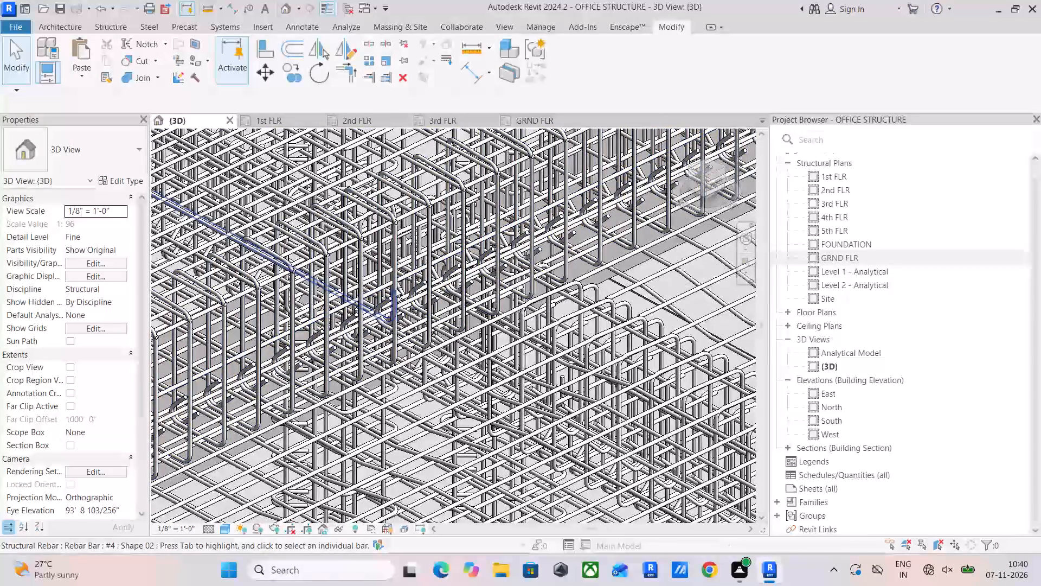
pyautogui.keyDown('shift'); pyautogui.moveTo(396, 289); pyautogui.dragTo(401, 295, button='middle'); pyautogui.keyUp('shift')
pyautogui.scroll(-10, 408, 304)
pyautogui.scroll(1, 421, 327)
pyautogui.moveTo(421, 327); pyautogui.dragTo(423, 143, button='middle')
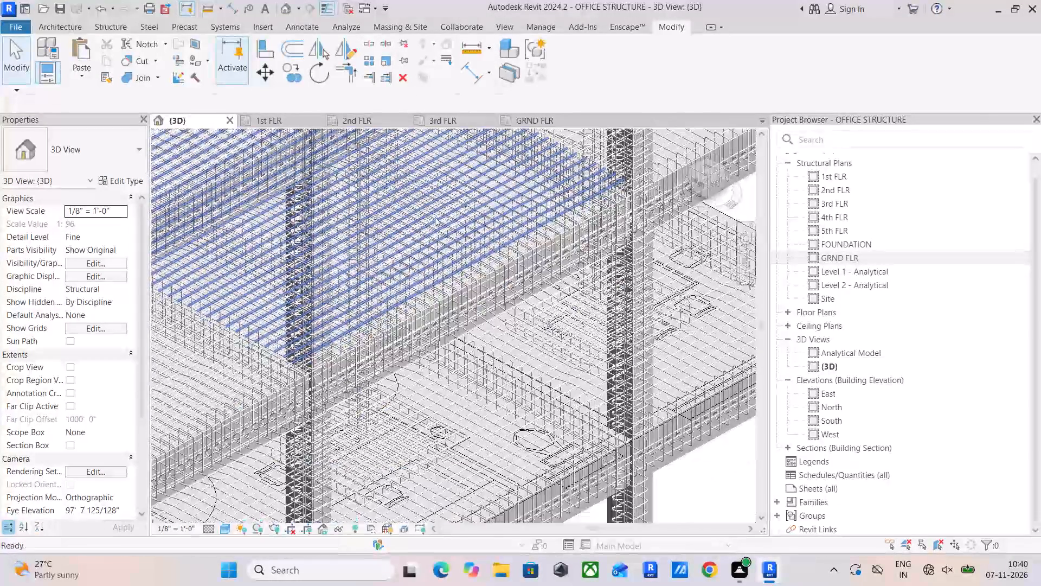
# Delete the straight #4 Shape 00 mid-height bar from the GRND FLR east edge beam.
pyautogui.moveTo(461, 359); pyautogui.dragTo(478, 119, button='middle')
pyautogui.scroll(5, 459, 293)
pyautogui.scroll(1, 466, 385)
pyautogui.moveTo(467, 385); pyautogui.dragTo(495, 280, button='middle')
pyautogui.scroll(2, 444, 294)
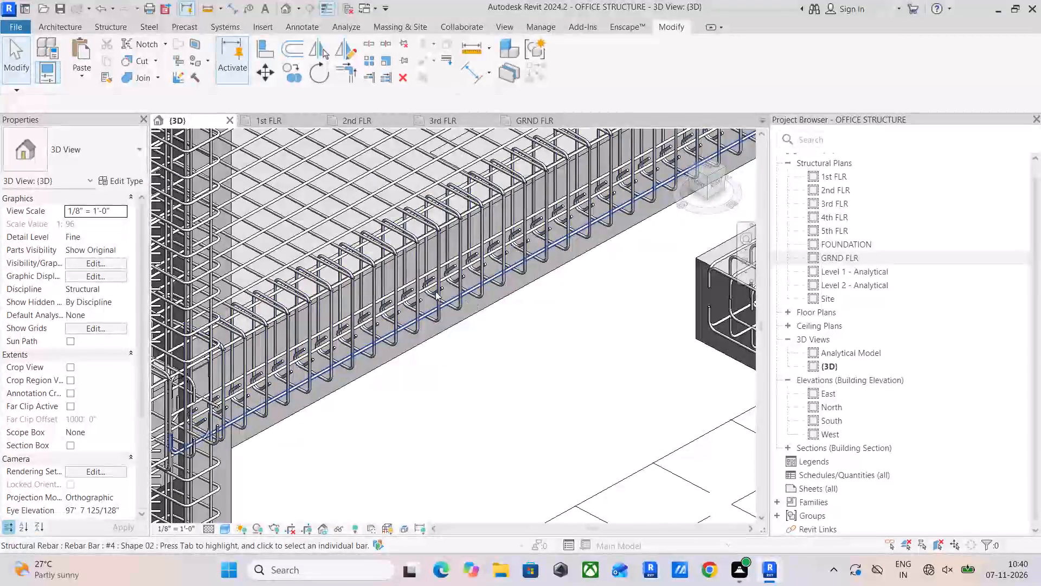
pyautogui.scroll(3, 435, 291)
pyautogui.scroll(4, 370, 285)
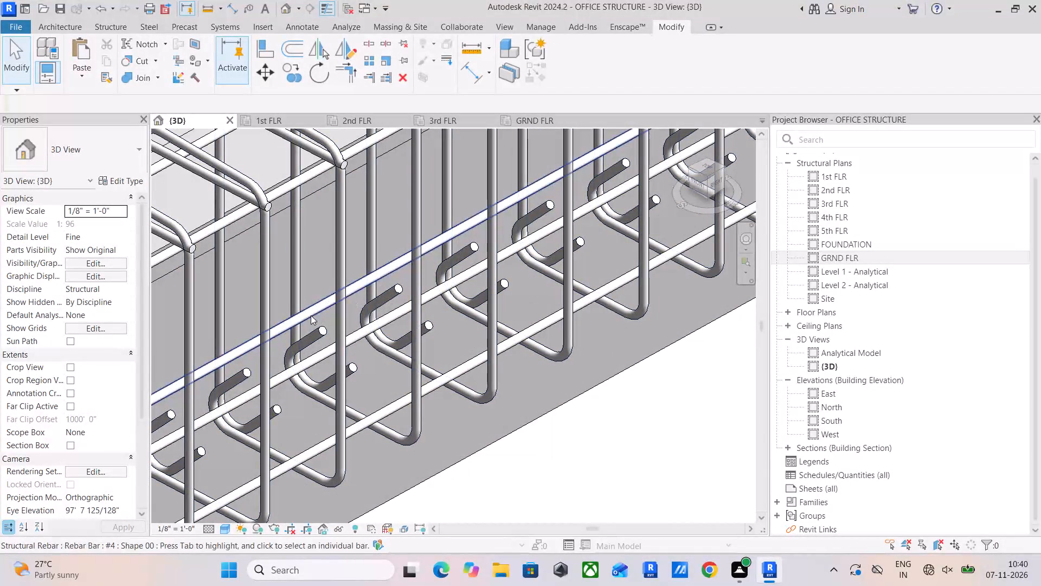
pyautogui.click(304, 311)
pyautogui.scroll(-3, 304, 310)
pyautogui.moveTo(307, 311); pyautogui.dragTo(497, 246, button='middle')
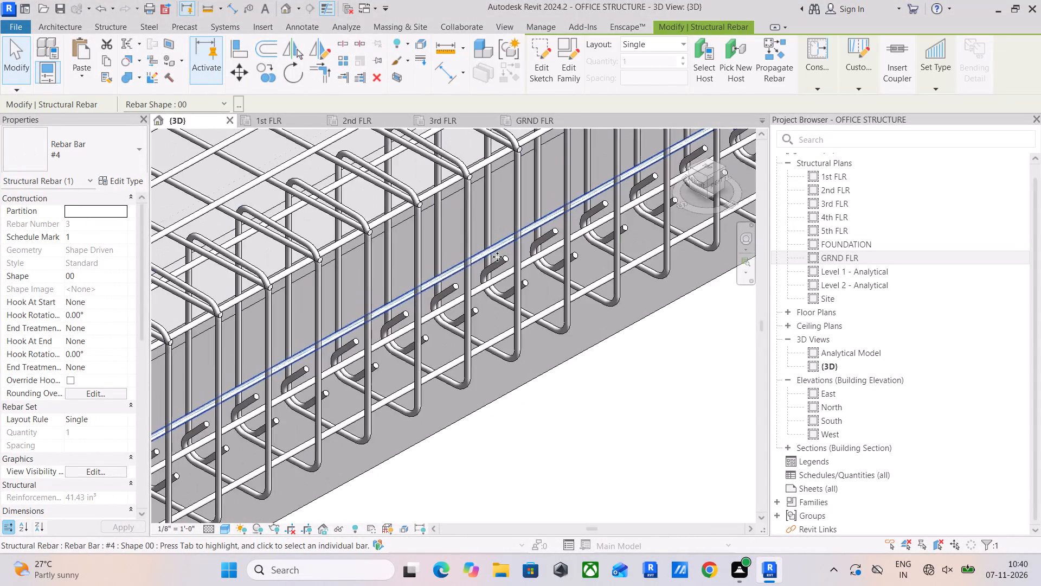
pyautogui.scroll(-4, 497, 259)
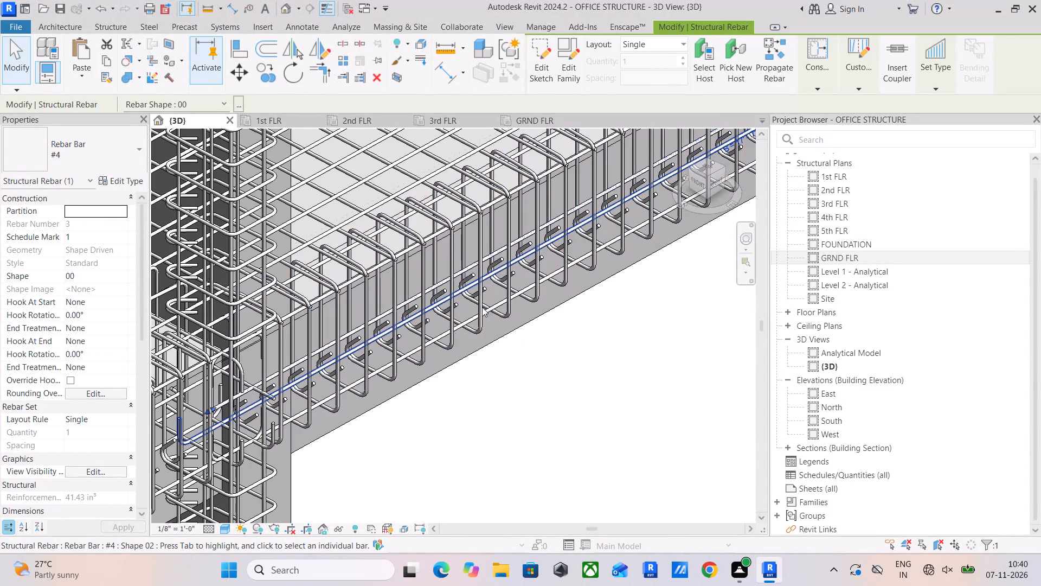
pyautogui.scroll(4, 236, 388)
pyautogui.moveTo(237, 386); pyautogui.dragTo(262, 386, button='middle')
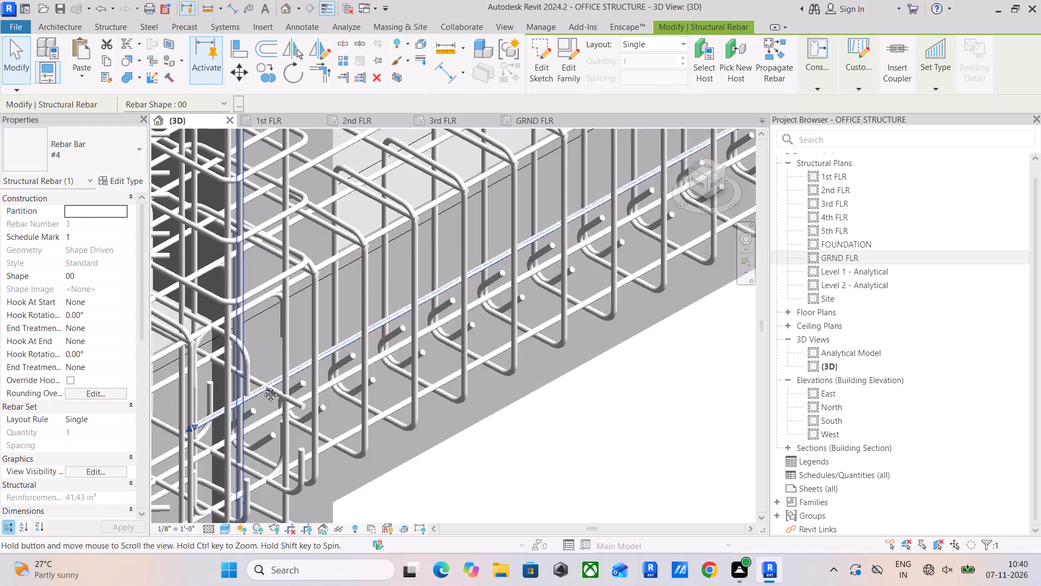
pyautogui.moveTo(262, 386); pyautogui.dragTo(298, 383, button='middle')
pyautogui.press('Delete')
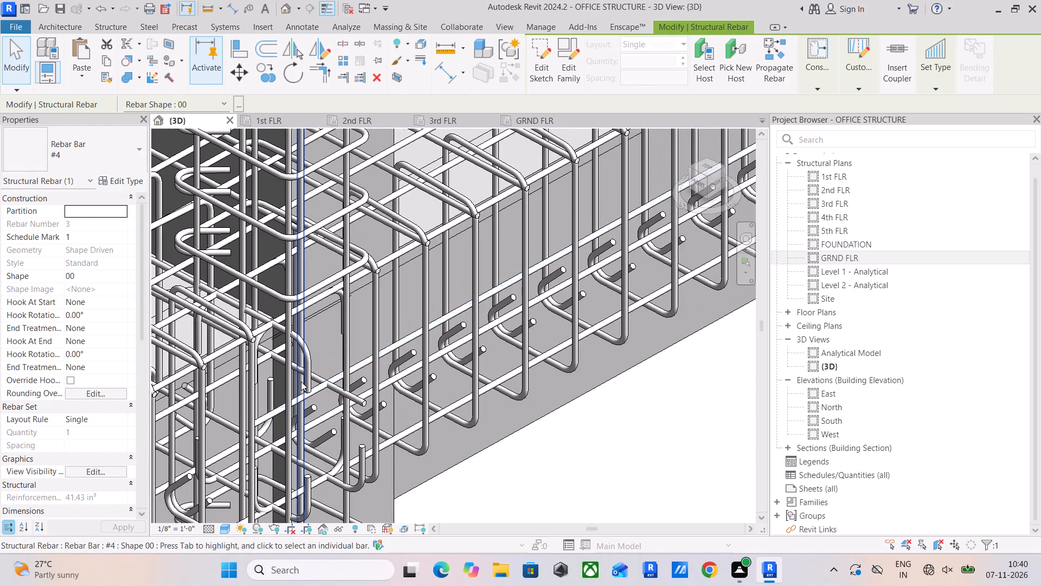
# Isolate the straight #4 mid-height bar of the same GRND FLR edge beam with a selection box.
pyautogui.click(388, 346)
pyautogui.scroll(-2, 485, 323)
pyautogui.moveTo(480, 349); pyautogui.dragTo(468, 378, button='middle')
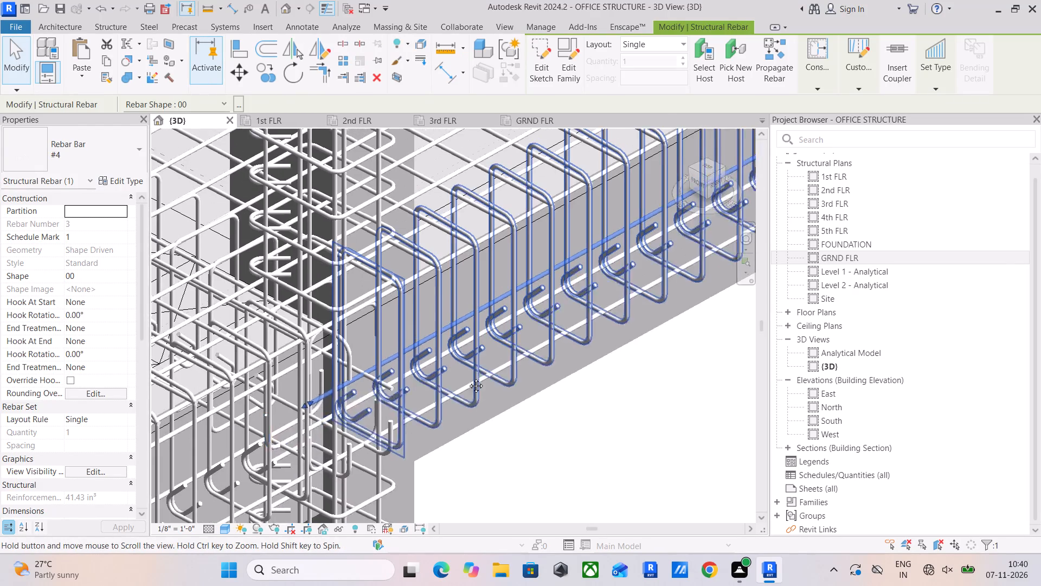
pyautogui.moveTo(468, 378); pyautogui.dragTo(466, 382, button='middle')
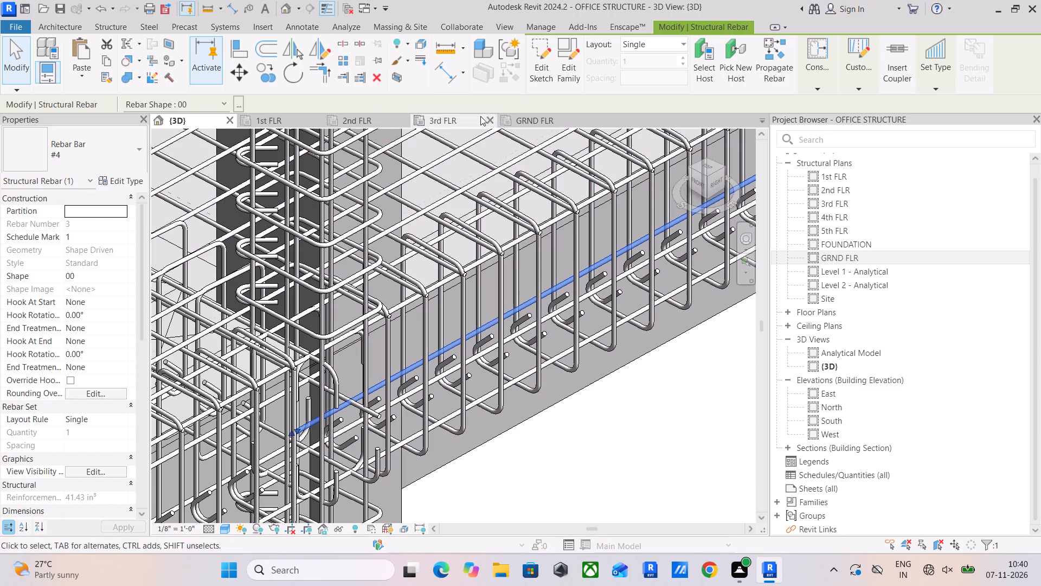
pyautogui.click(391, 74)
# Examine the isolated GRND FLR beam's cross-section from the front to check the mid-height bar positions.
pyautogui.scroll(6, 454, 416)
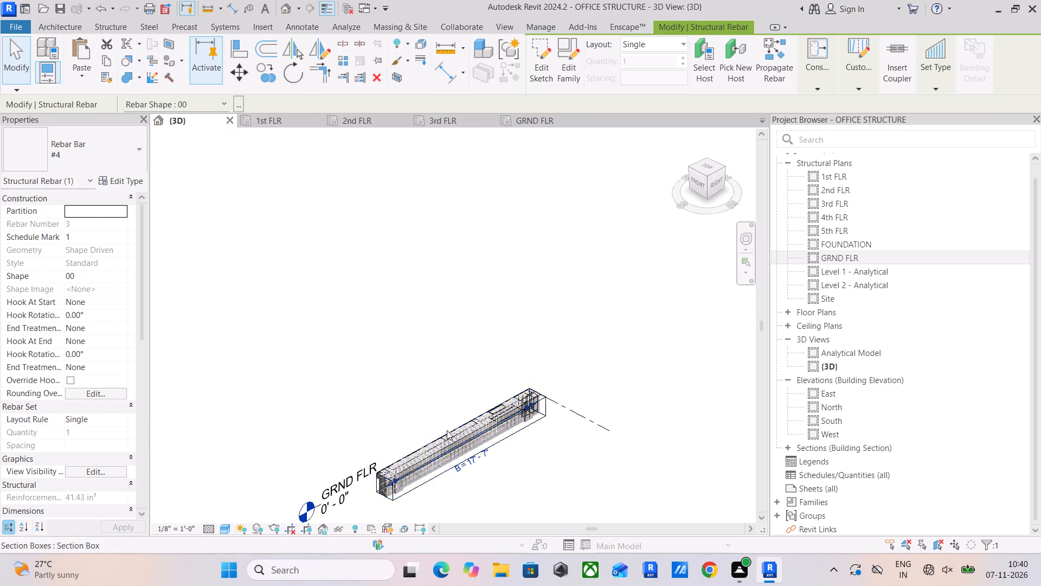
pyautogui.scroll(6, 447, 430)
pyautogui.moveTo(444, 436); pyautogui.dragTo(482, 222, button='middle')
pyautogui.click(697, 184)
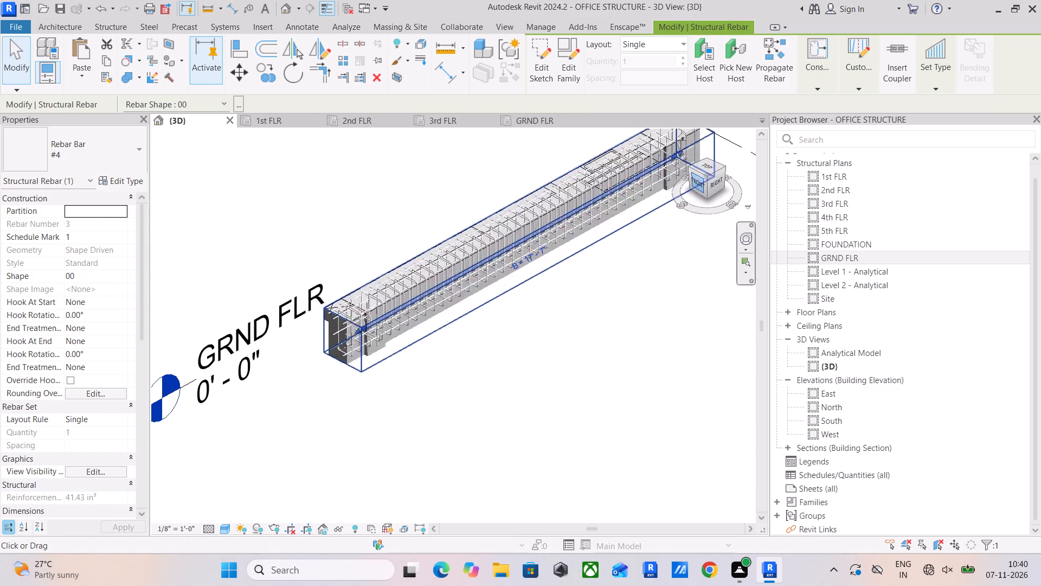
pyautogui.scroll(6, 445, 358)
pyautogui.scroll(5, 452, 272)
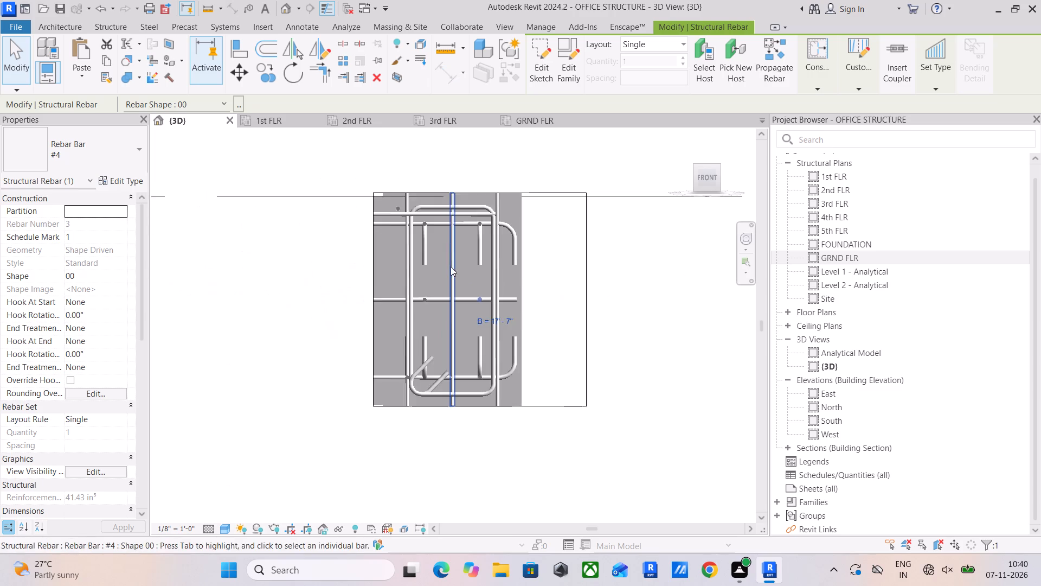
pyautogui.scroll(6, 434, 301)
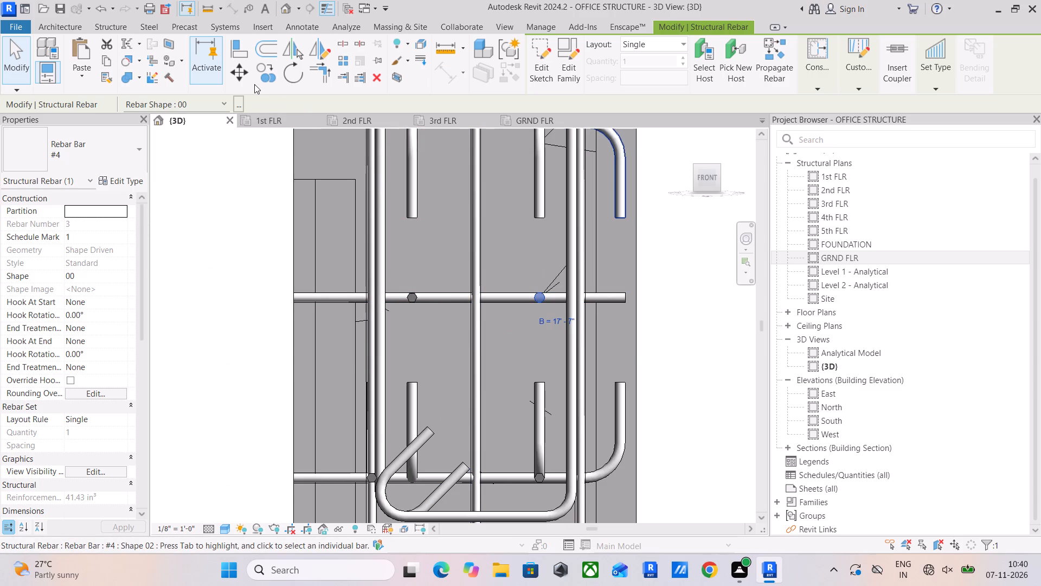
pyautogui.scroll(-2, 344, 220)
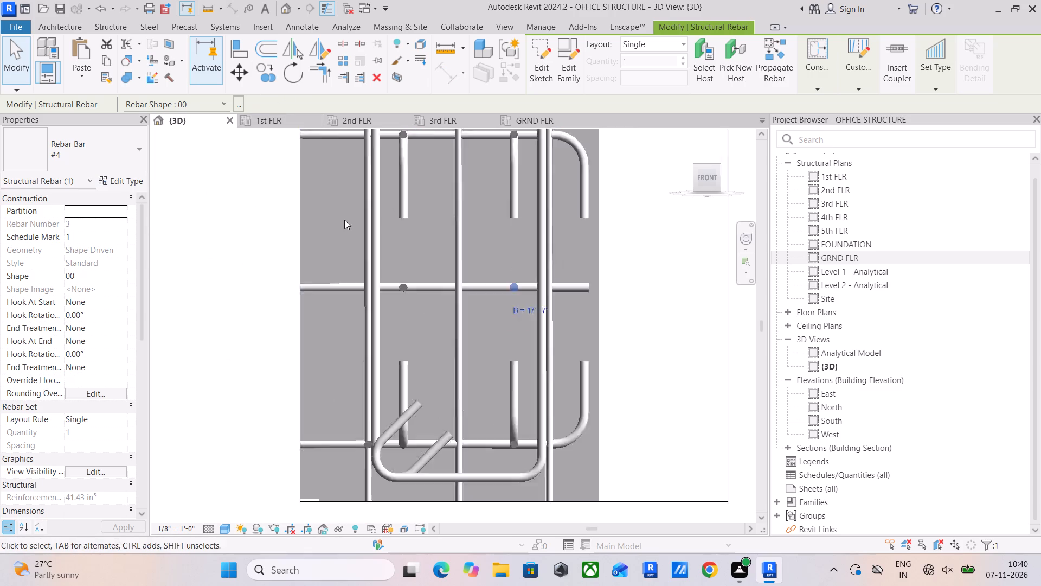
pyautogui.scroll(-8, 344, 220)
pyautogui.scroll(-3, 455, 251)
# Stretch the north end of the selected mid-height bar lengthwise past the column and beyond the section box.
pyautogui.keyDown('shift'); pyautogui.moveTo(449, 262); pyautogui.dragTo(286, 289, button='middle'); pyautogui.keyUp('shift')
pyautogui.scroll(-4, 327, 282)
pyautogui.moveTo(397, 283); pyautogui.dragTo(75, 333, button='middle')
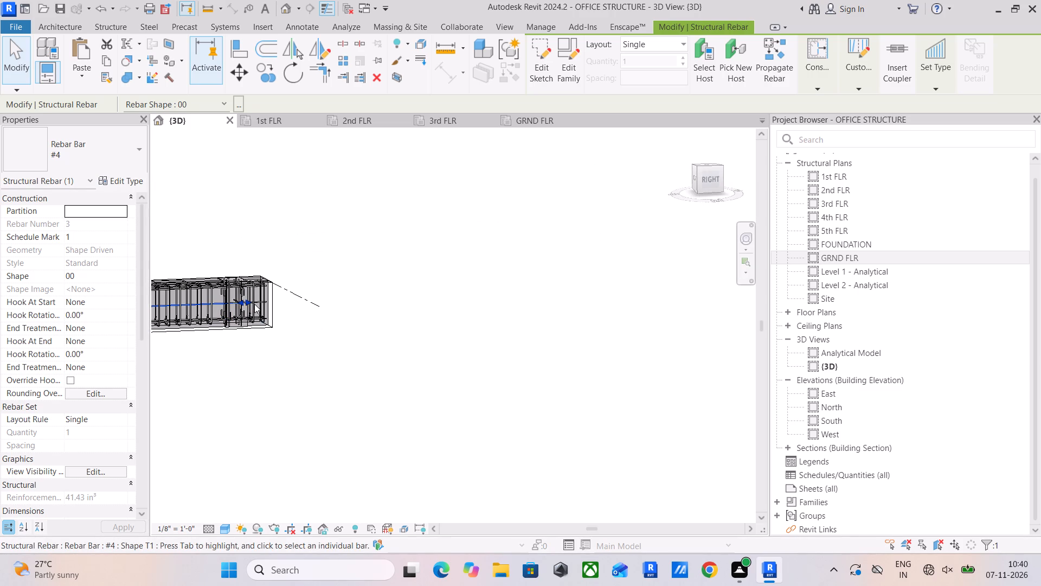
pyautogui.moveTo(249, 302); pyautogui.dragTo(341, 300)
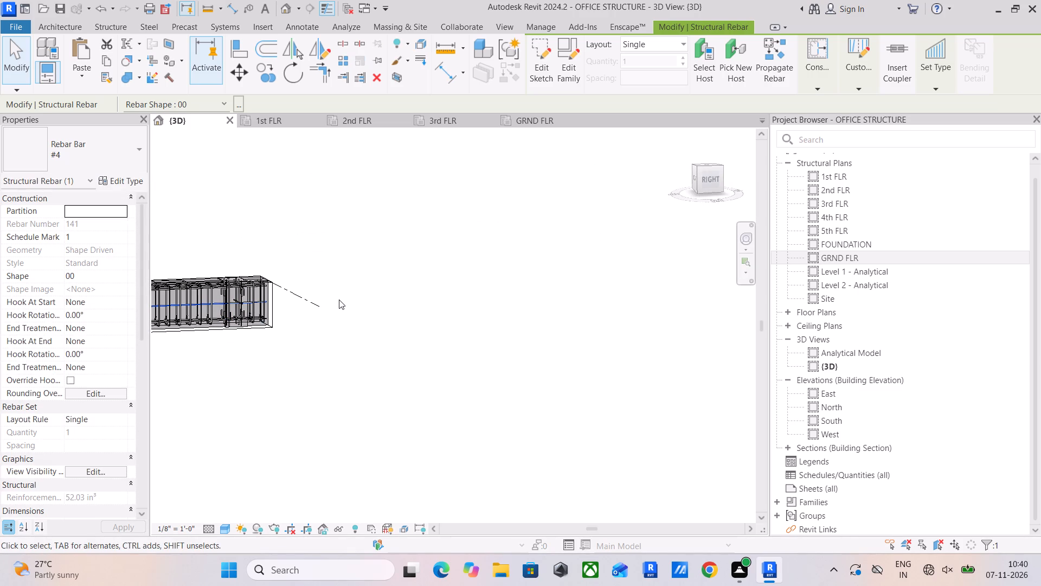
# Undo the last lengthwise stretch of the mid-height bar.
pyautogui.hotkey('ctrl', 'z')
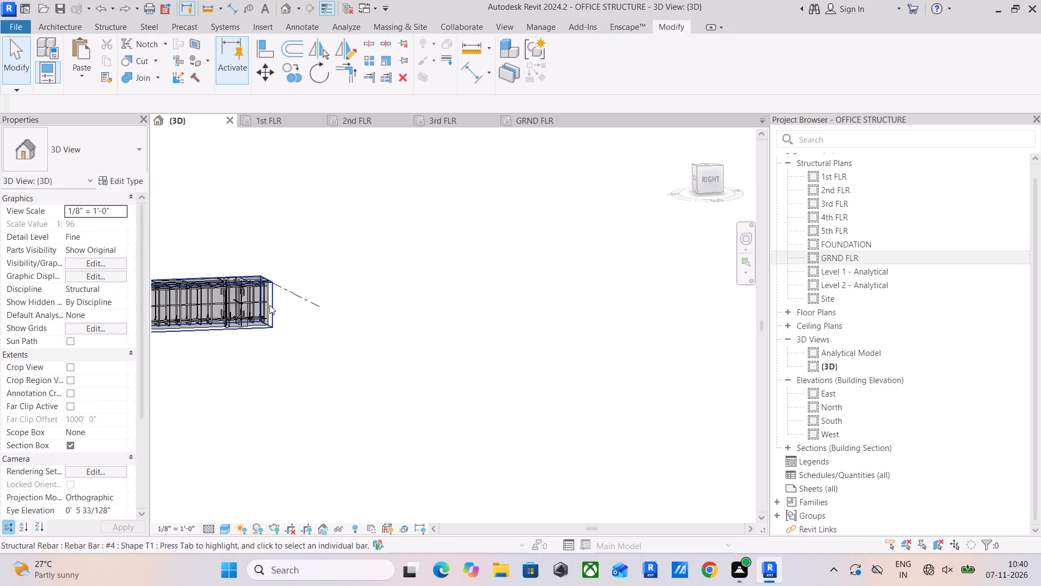
# Extend the north face of the section box past the column into the adjoining GRND FLR beam bay.
pyautogui.click(271, 304)
pyautogui.moveTo(270, 300); pyautogui.dragTo(592, 264)
# Examine the mid-height bars and stirrups along the GRND FLR east edge beam, around the intermediate column.
pyautogui.scroll(5, 237, 304)
pyautogui.moveTo(237, 303); pyautogui.dragTo(342, 305, button='middle')
pyautogui.scroll(8, 235, 309)
pyautogui.scroll(-5, 235, 309)
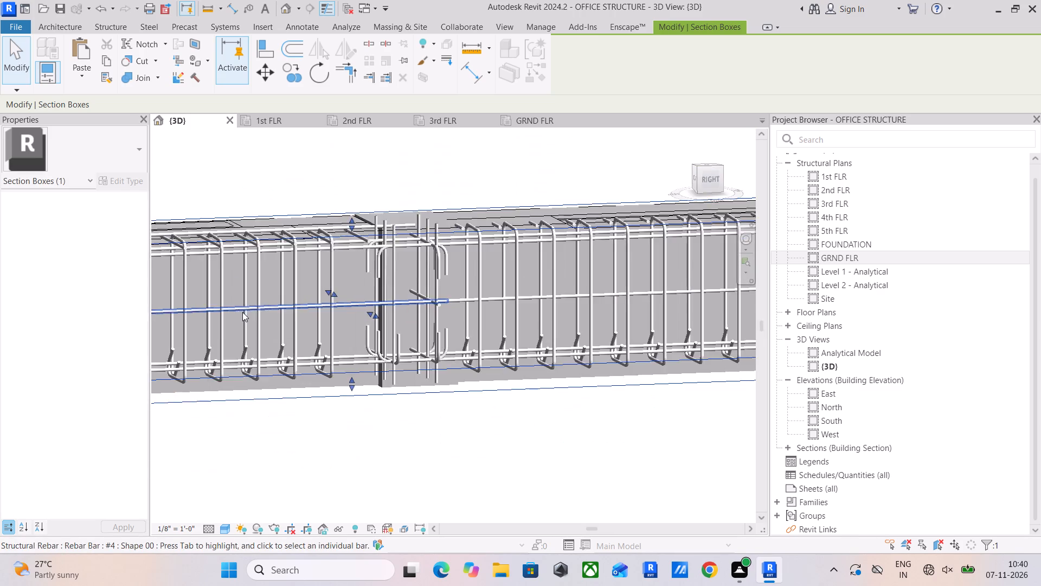
pyautogui.scroll(-3, 242, 312)
pyautogui.keyDown('shift'); pyautogui.moveTo(242, 317); pyautogui.dragTo(277, 404, button='middle'); pyautogui.keyUp('shift')
pyautogui.moveTo(364, 292); pyautogui.dragTo(391, 337, button='middle')
pyautogui.keyDown('shift'); pyautogui.moveTo(375, 340); pyautogui.dragTo(396, 387, button='middle'); pyautogui.keyUp('shift')
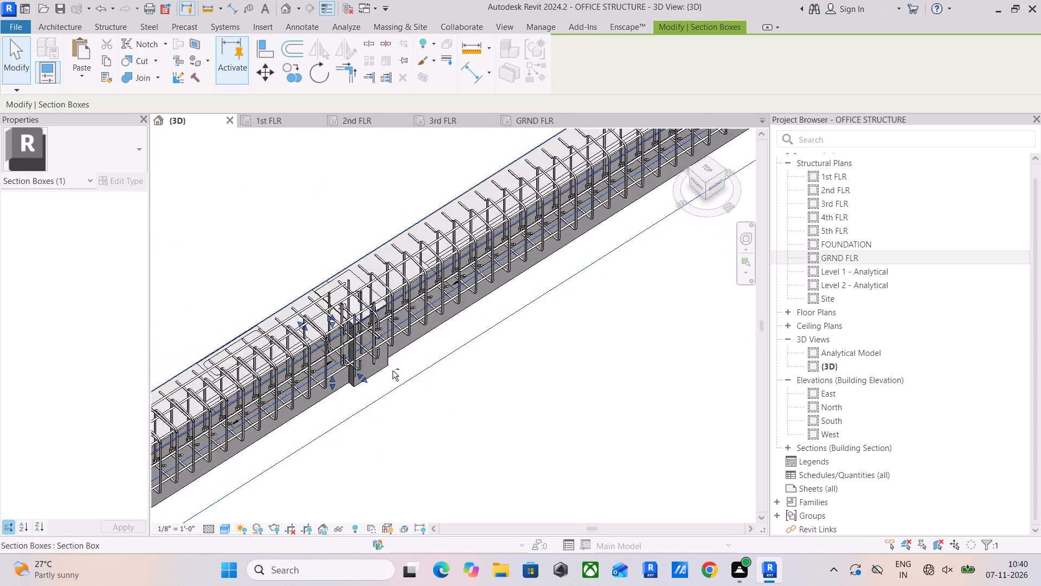
pyautogui.scroll(11, 423, 259)
pyautogui.moveTo(481, 298); pyautogui.dragTo(489, 260, button='middle')
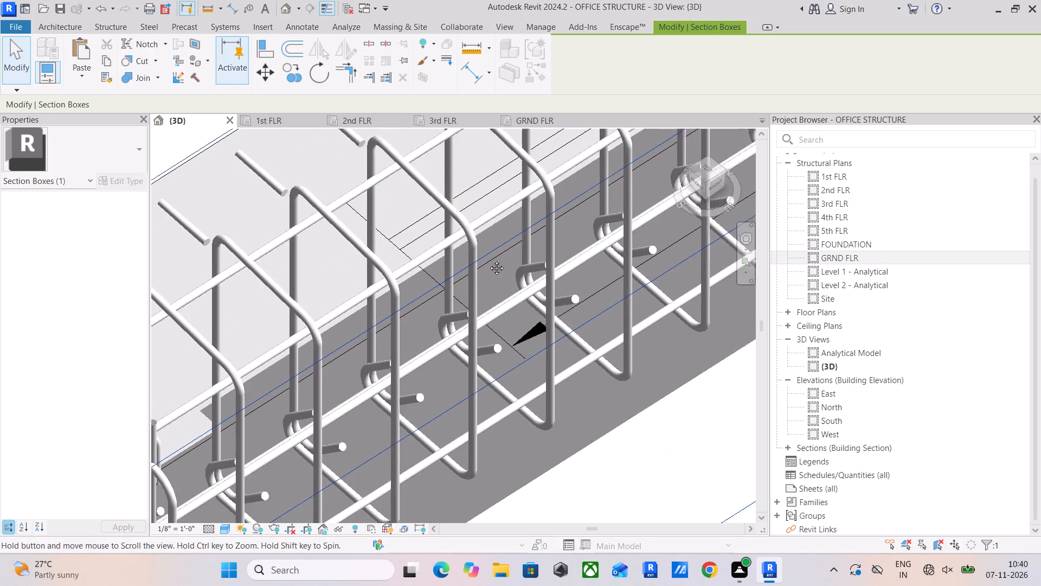
pyautogui.moveTo(489, 260); pyautogui.dragTo(485, 212, button='middle')
pyautogui.keyDown('shift'); pyautogui.moveTo(474, 261); pyautogui.dragTo(461, 219, button='middle'); pyautogui.keyUp('shift')
pyautogui.moveTo(468, 294); pyautogui.dragTo(470, 184, button='middle')
pyautogui.scroll(-4, 470, 282)
pyautogui.keyDown('shift'); pyautogui.moveTo(467, 285); pyautogui.dragTo(512, 204, button='middle'); pyautogui.keyUp('shift')
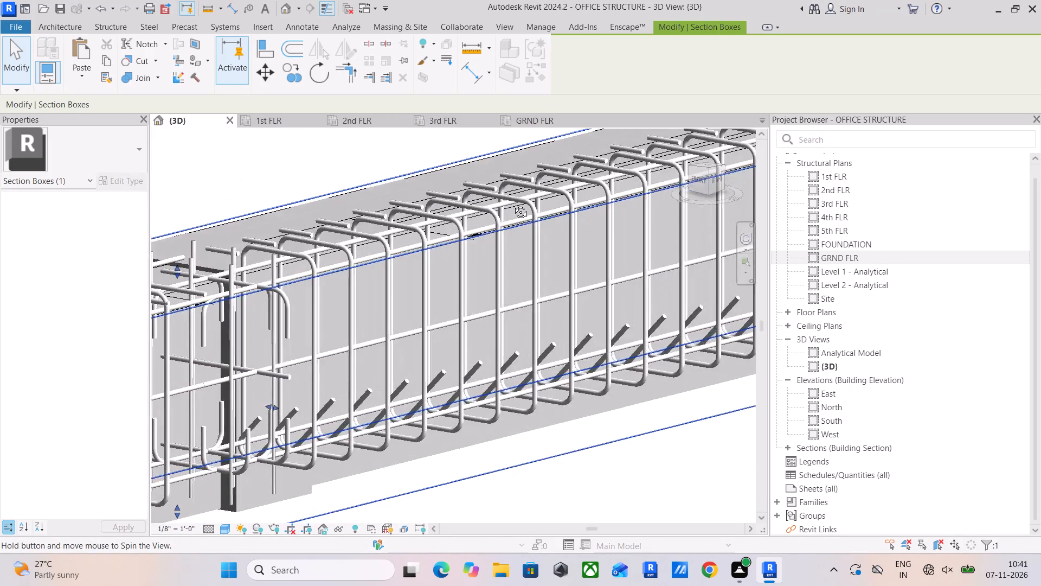
pyautogui.keyDown('shift'); pyautogui.moveTo(512, 204); pyautogui.dragTo(549, 214, button='middle'); pyautogui.keyUp('shift')
pyautogui.moveTo(380, 308); pyautogui.dragTo(561, 222, button='middle')
pyautogui.moveTo(387, 302); pyautogui.dragTo(467, 260, button='middle')
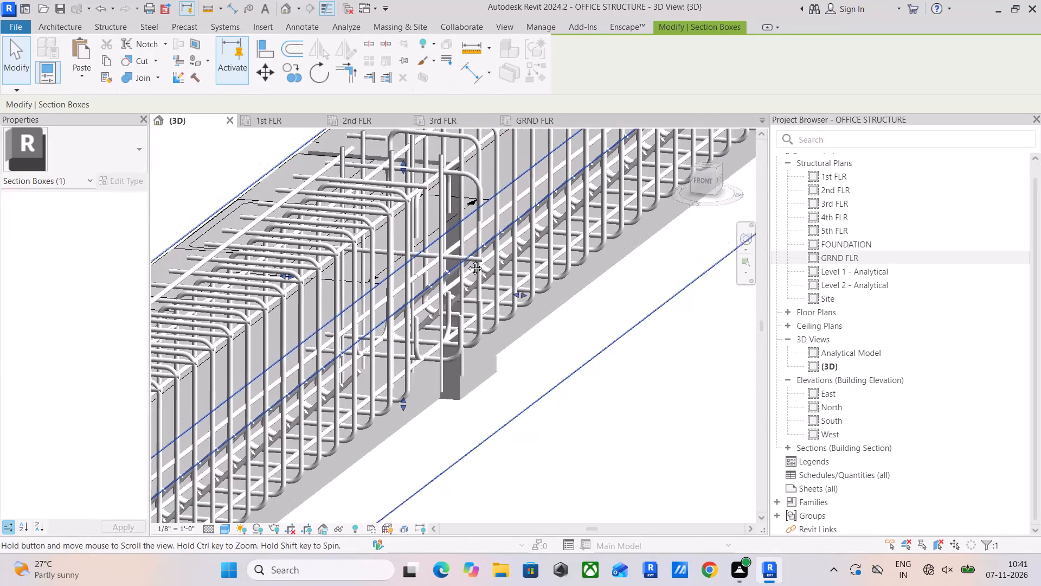
pyautogui.moveTo(467, 260); pyautogui.dragTo(519, 230, button='middle')
# Examine the straight #4 mid-height bars where they meet at the column near the section box's south end.
pyautogui.moveTo(397, 322); pyautogui.dragTo(606, 202, button='middle')
pyautogui.scroll(-8, 533, 269)
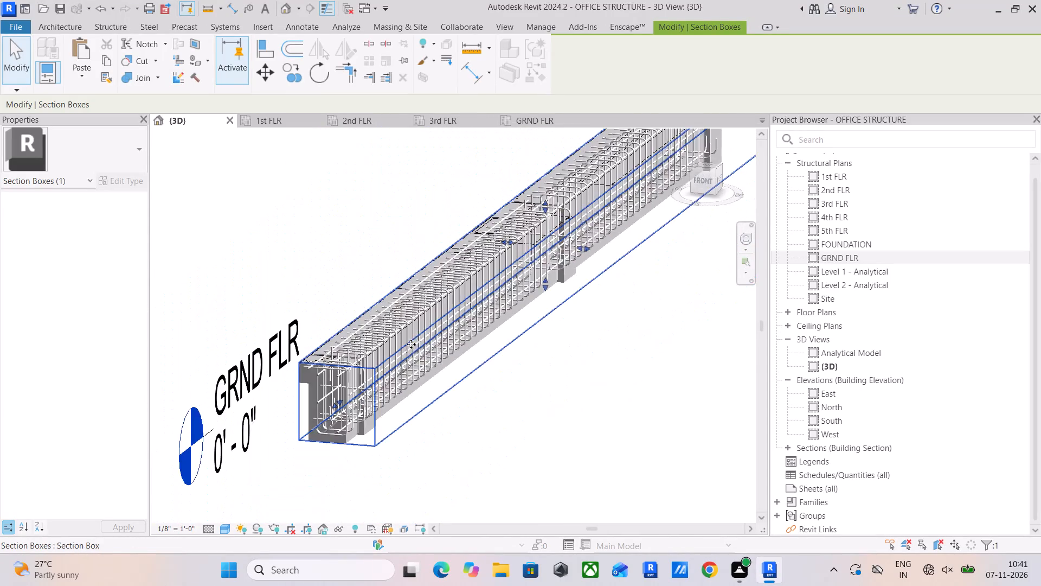
pyautogui.keyDown('shift'); pyautogui.moveTo(417, 342); pyautogui.dragTo(440, 315, button='middle'); pyautogui.keyUp('shift')
pyautogui.scroll(6, 395, 370)
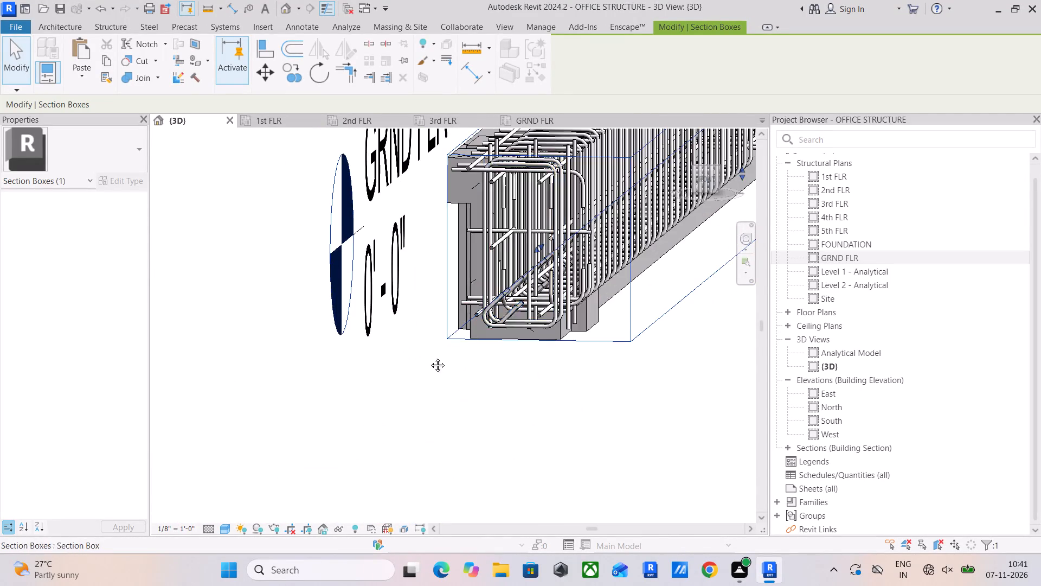
pyautogui.moveTo(431, 354); pyautogui.dragTo(420, 375, button='middle')
pyautogui.click(483, 268)
pyautogui.moveTo(541, 256); pyautogui.dragTo(507, 270, button='middle')
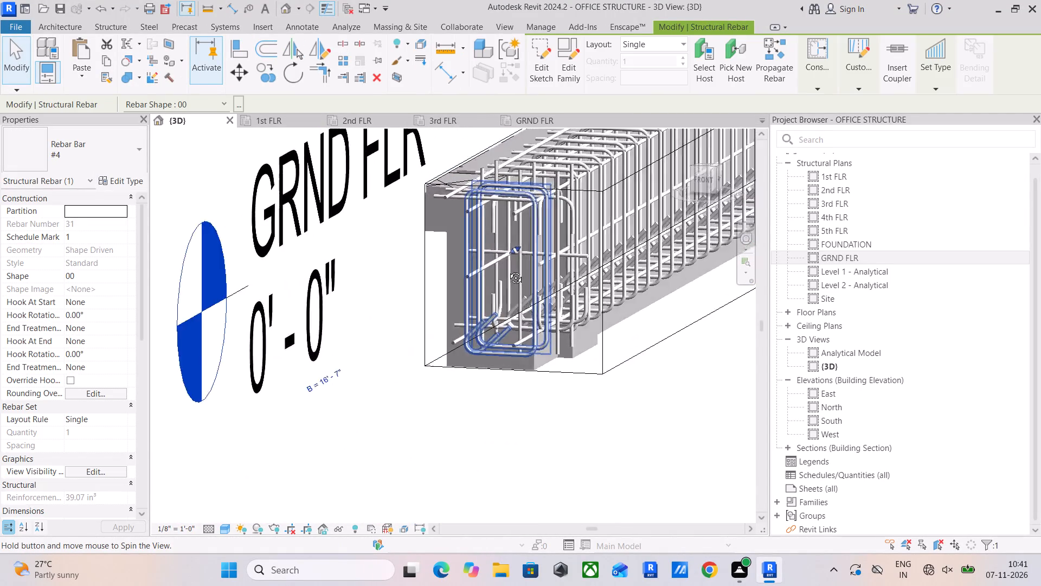
pyautogui.moveTo(507, 270); pyautogui.dragTo(362, 277, button='middle')
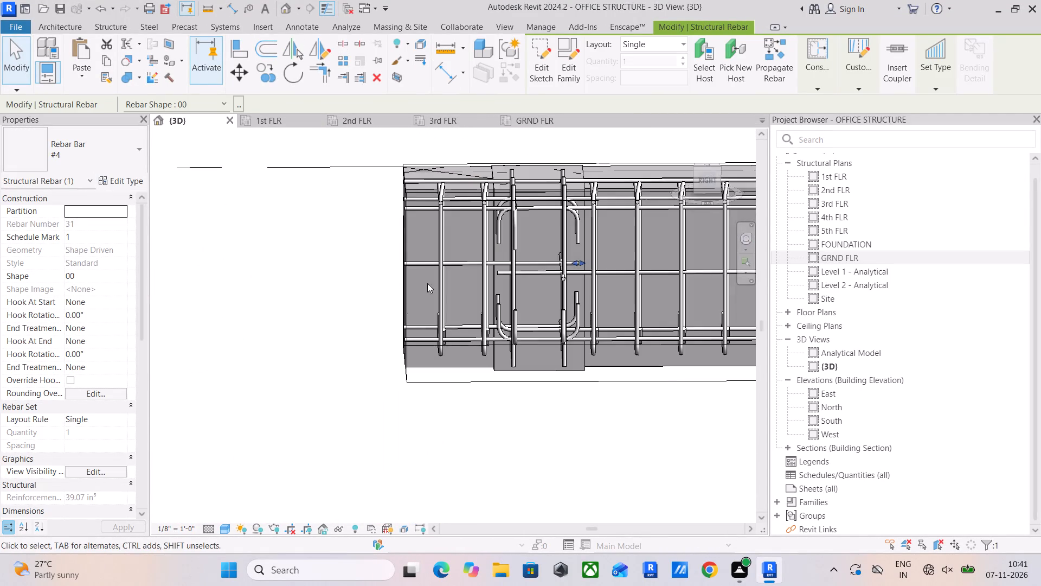
pyautogui.moveTo(423, 287); pyautogui.dragTo(100, 339, button='middle')
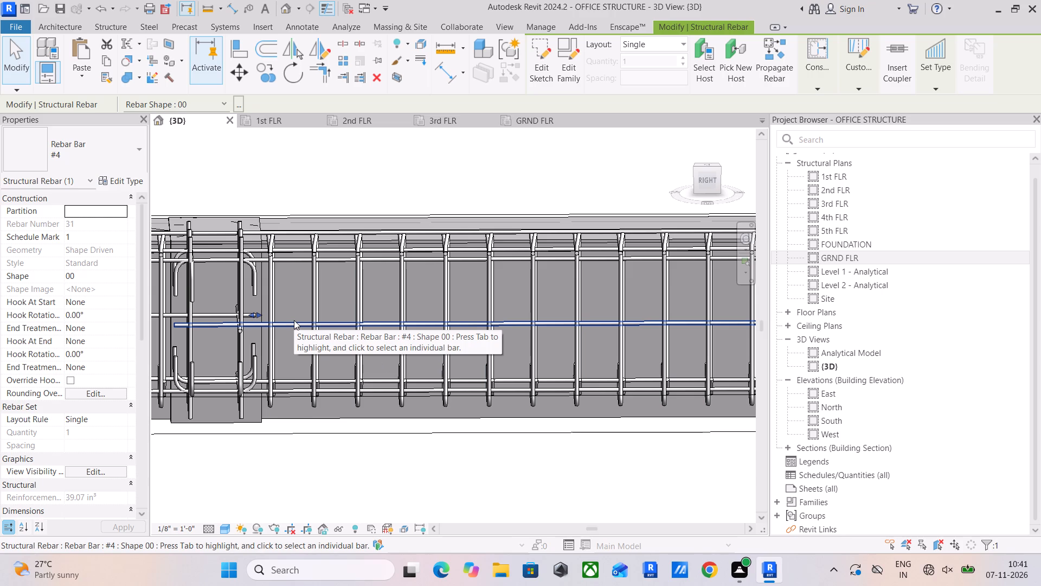
pyautogui.moveTo(294, 320); pyautogui.dragTo(475, 311, button='middle')
pyautogui.scroll(-3, 459, 324)
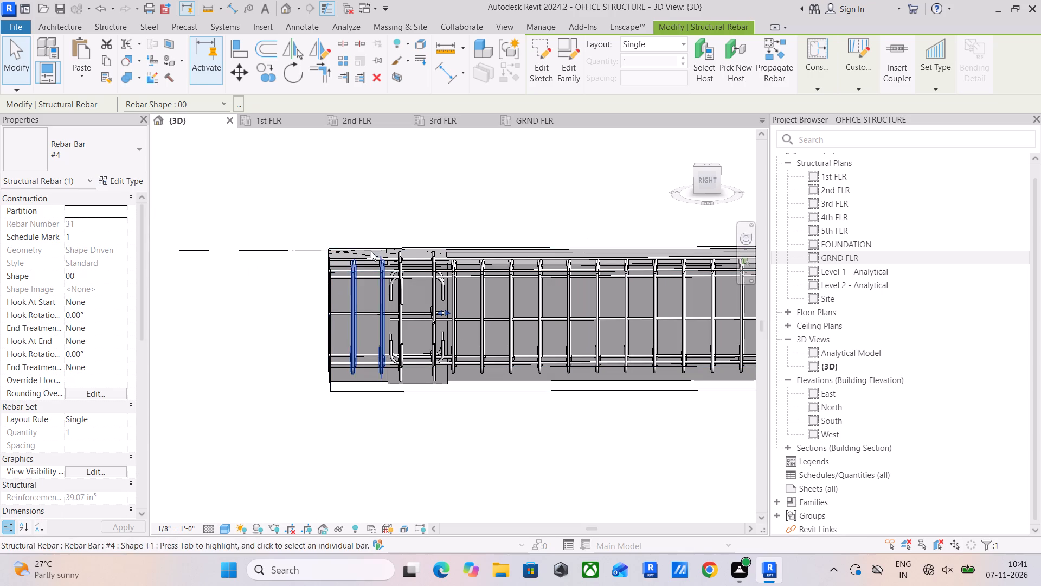
# Extend the south face of the section box well past the column to include the next GRND FLR beam bay.
pyautogui.click(352, 391)
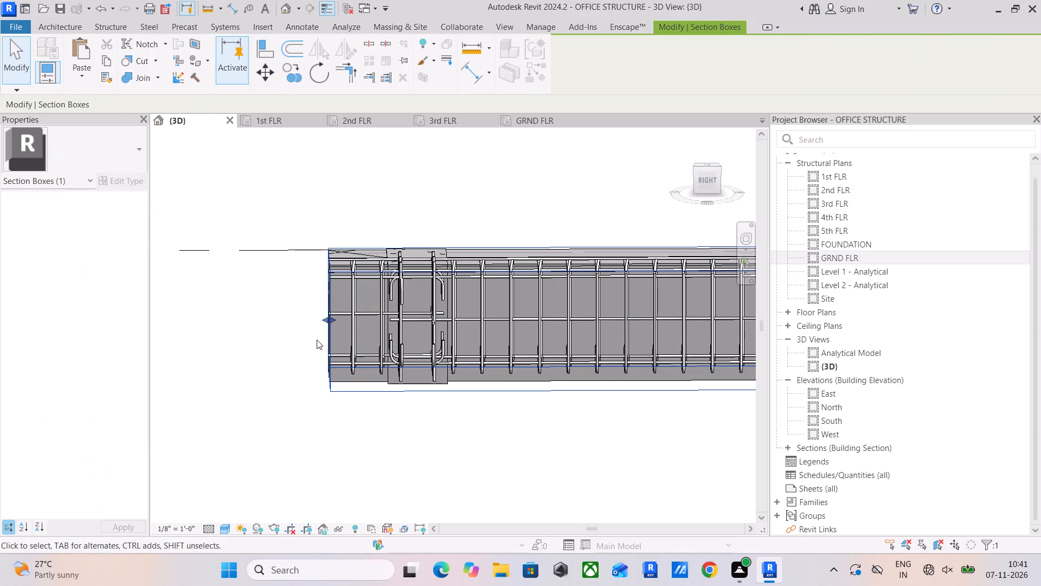
pyautogui.moveTo(324, 317); pyautogui.dragTo(181, 330)
pyautogui.scroll(-4, 181, 333)
pyautogui.moveTo(187, 333); pyautogui.dragTo(595, 333, button='middle')
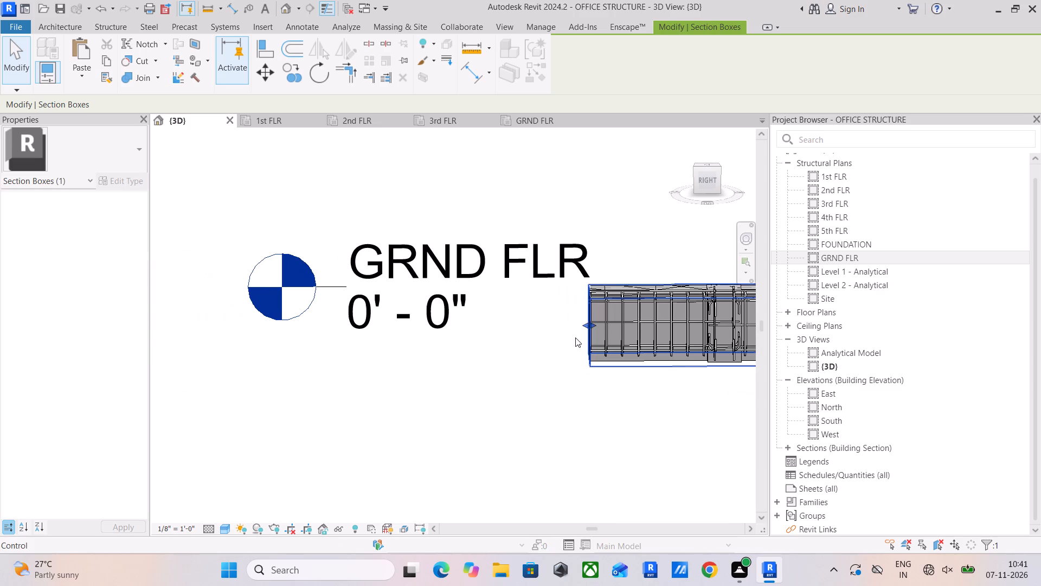
pyautogui.moveTo(585, 326); pyautogui.dragTo(316, 377)
# Examine the straight #4 mid-height bar's end at the column between the southern GRND FLR beam bays.
pyautogui.moveTo(533, 367); pyautogui.dragTo(377, 398, button='middle')
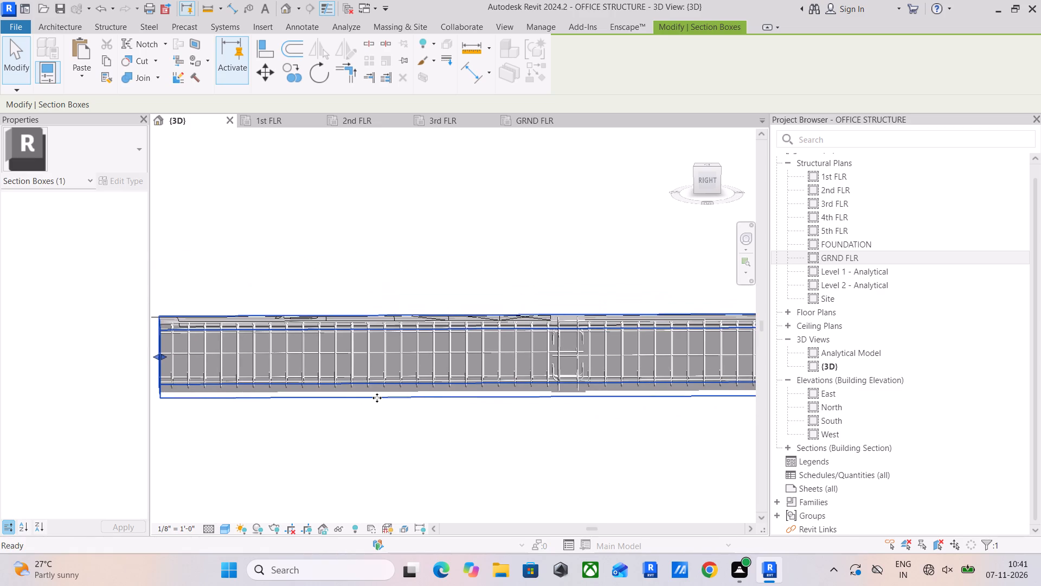
pyautogui.scroll(-3, 383, 398)
pyautogui.keyDown('shift'); pyautogui.moveTo(400, 407); pyautogui.dragTo(476, 473, button='middle'); pyautogui.keyUp('shift')
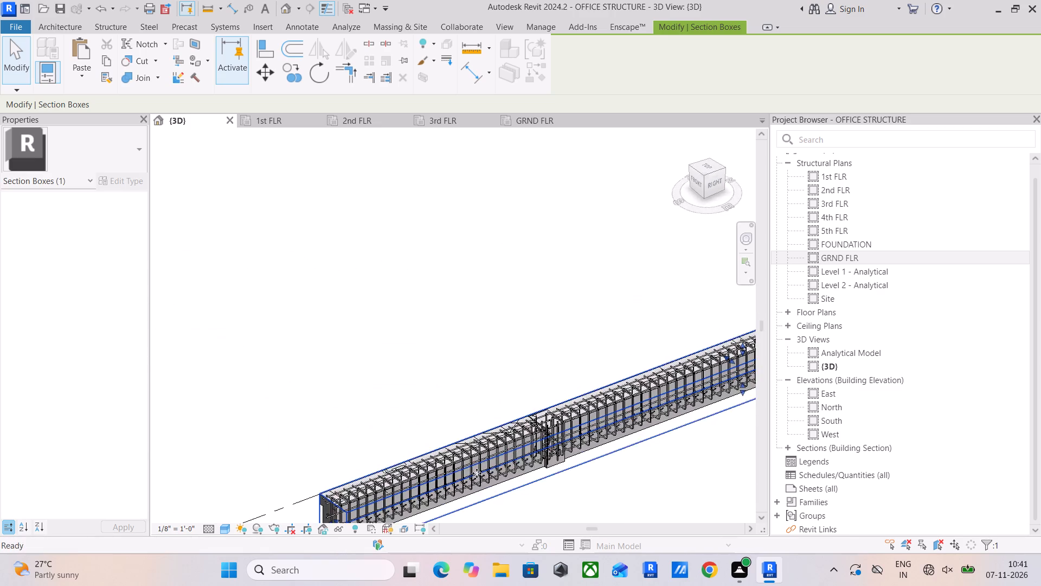
pyautogui.moveTo(455, 435); pyautogui.dragTo(362, 267, button='middle')
pyautogui.scroll(11, 368, 302)
pyautogui.keyDown('shift'); pyautogui.scroll(-4, 428, 326); pyautogui.keyUp('shift')
pyautogui.scroll(-8, 428, 328)
pyautogui.keyDown('shift'); pyautogui.moveTo(427, 336); pyautogui.dragTo(447, 368, button='middle'); pyautogui.keyUp('shift')
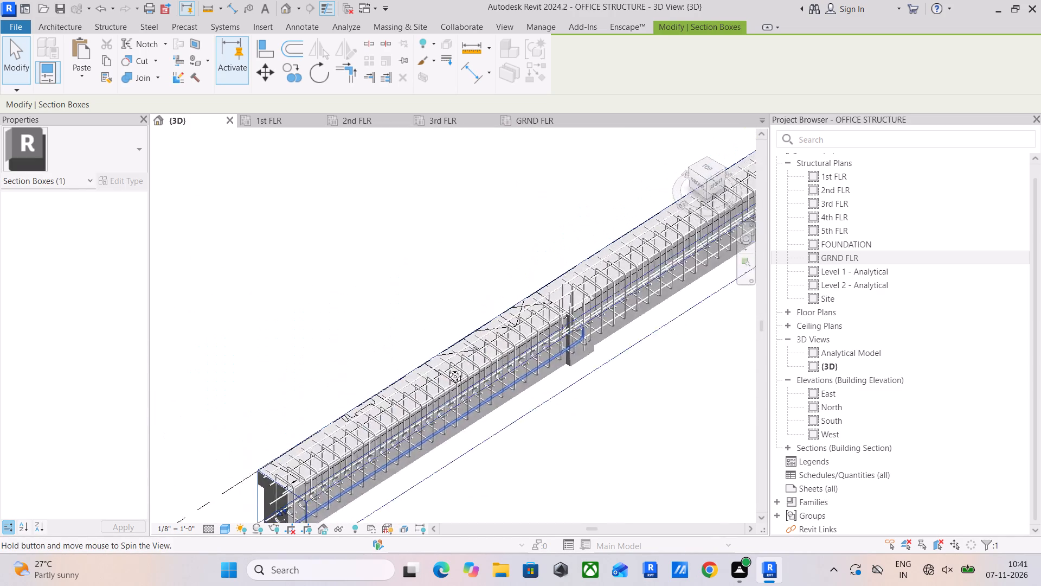
pyautogui.keyDown('shift'); pyautogui.moveTo(447, 368); pyautogui.dragTo(448, 372, button='middle'); pyautogui.keyUp('shift')
pyautogui.moveTo(498, 349); pyautogui.dragTo(499, 312, button='middle')
pyautogui.scroll(10, 576, 307)
pyautogui.scroll(4, 485, 326)
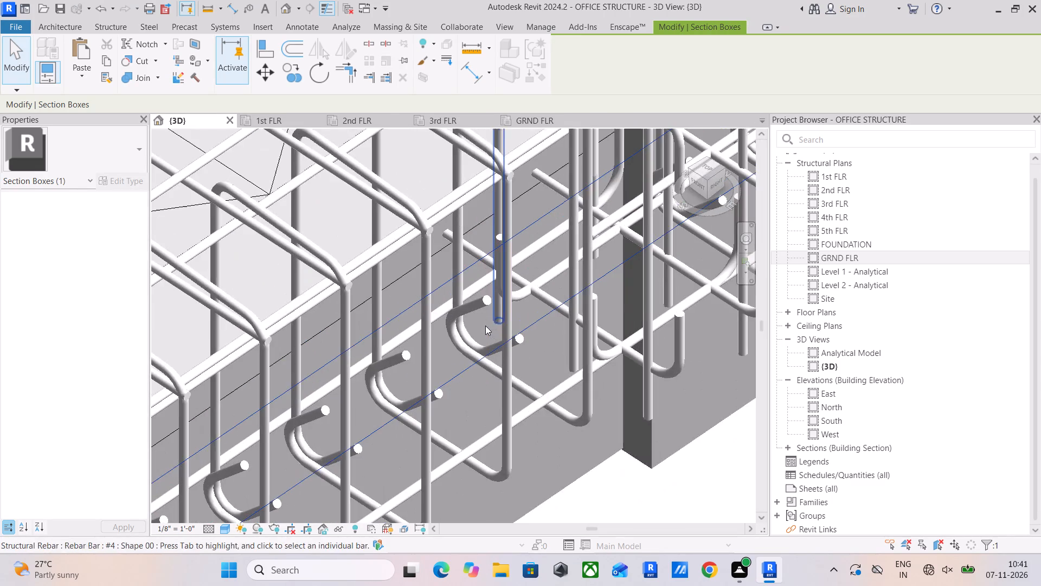
pyautogui.moveTo(459, 322); pyautogui.dragTo(471, 290, button='middle')
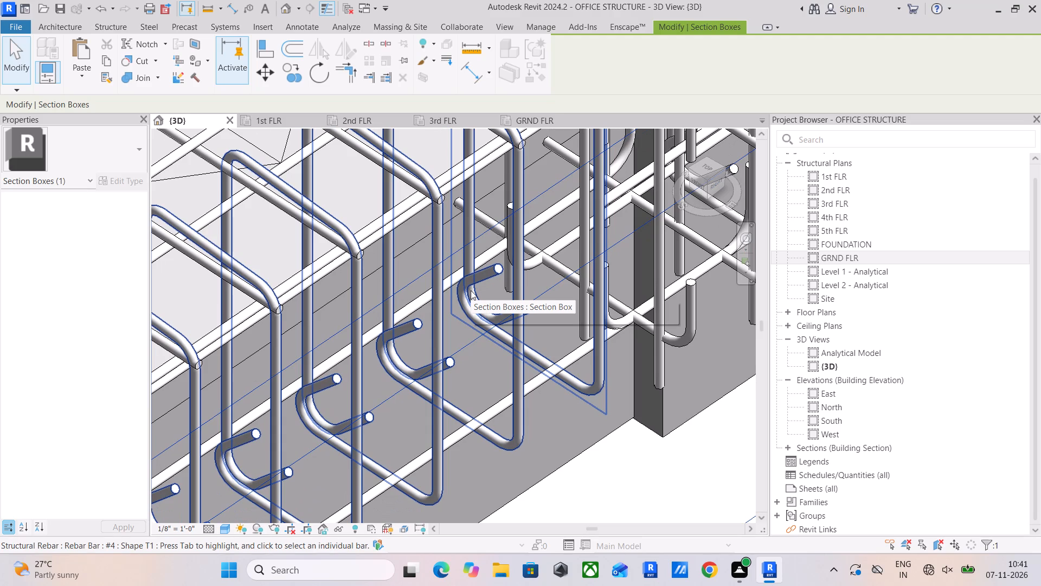
pyautogui.moveTo(542, 286); pyautogui.dragTo(364, 453, button='middle')
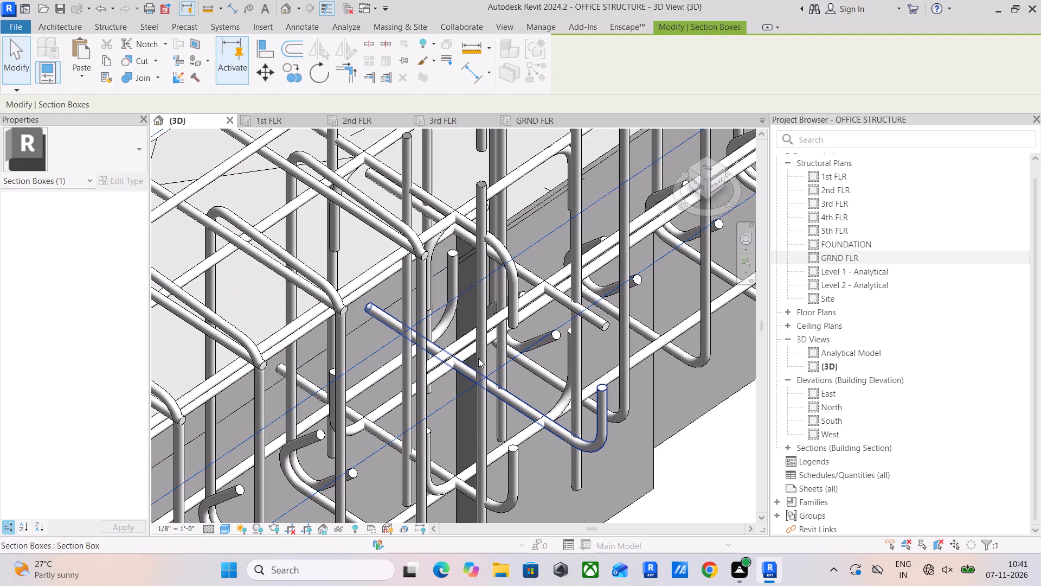
pyautogui.click(445, 349)
pyautogui.scroll(-5, 405, 397)
pyautogui.moveTo(401, 411); pyautogui.dragTo(512, 321, button='middle')
pyautogui.scroll(-2, 500, 351)
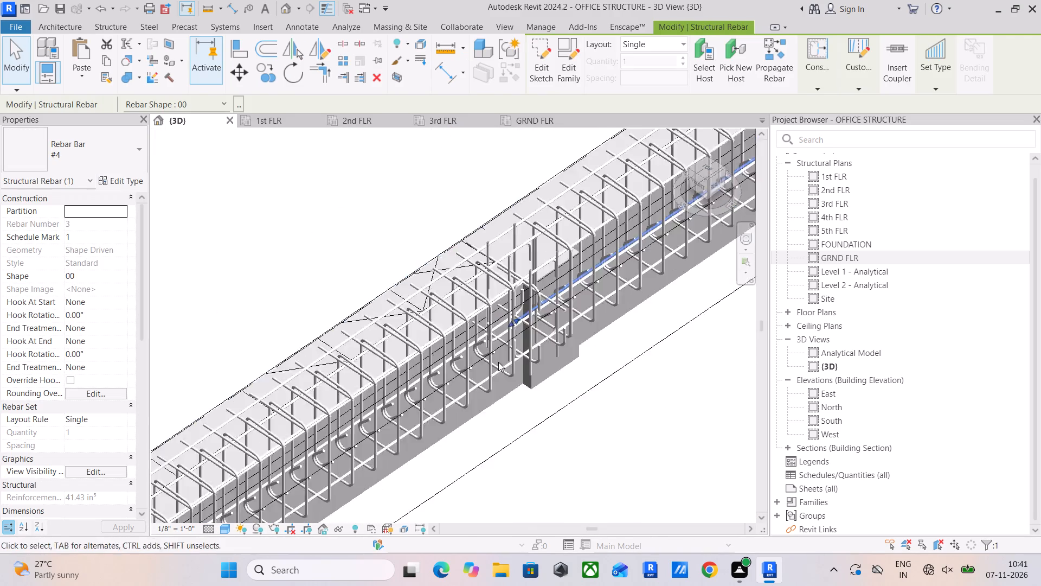
pyautogui.scroll(-8, 498, 362)
pyautogui.moveTo(470, 382); pyautogui.dragTo(517, 292, button='middle')
# From the right side view, extend the section box's south face beyond the end of the GRND FLR edge beam.
pyautogui.click(721, 179)
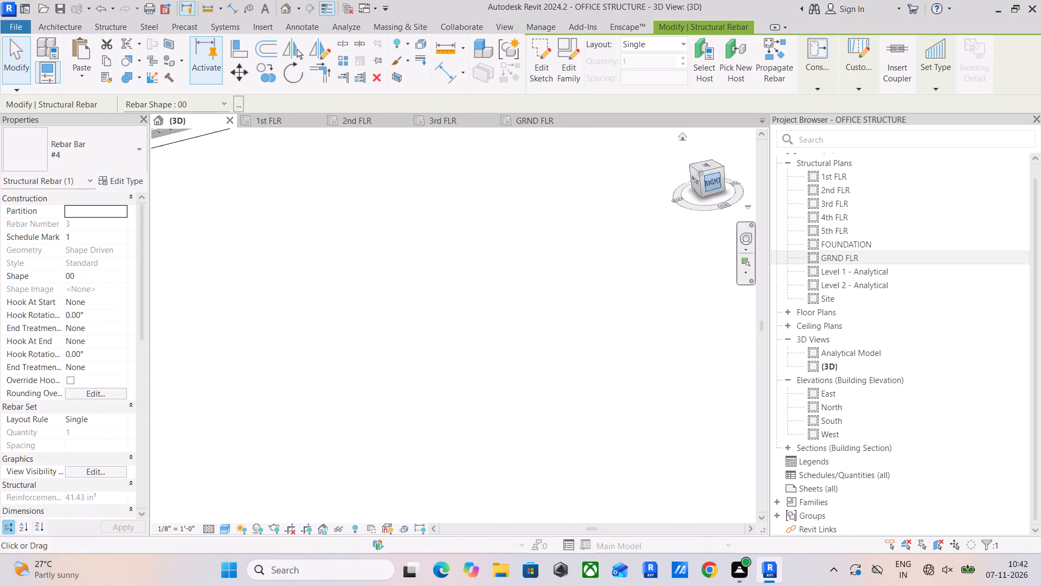
pyautogui.moveTo(358, 340); pyautogui.dragTo(597, 340, button='middle')
pyautogui.scroll(-3, 470, 387)
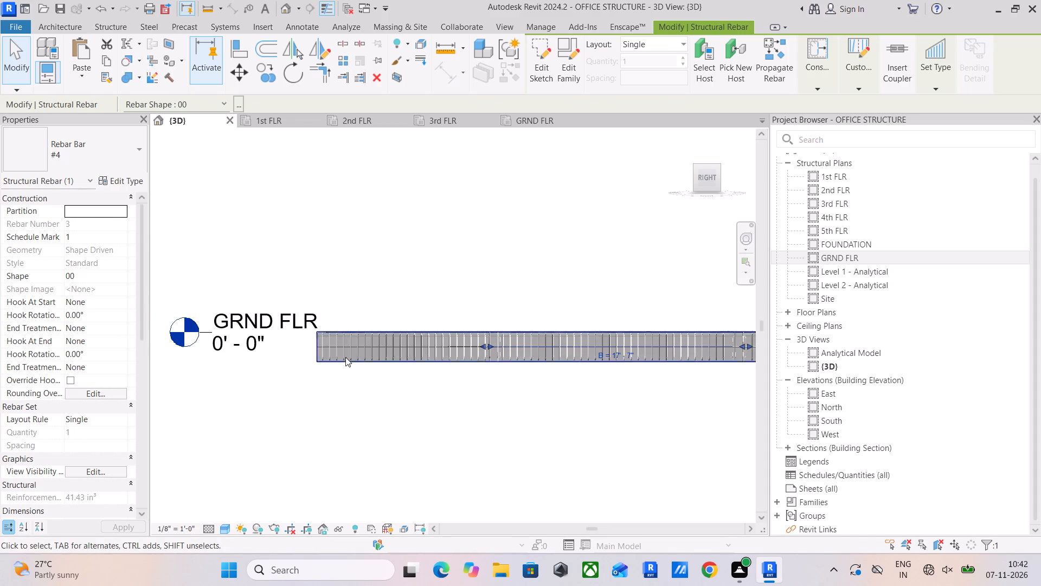
pyautogui.moveTo(306, 430); pyautogui.dragTo(306, 424)
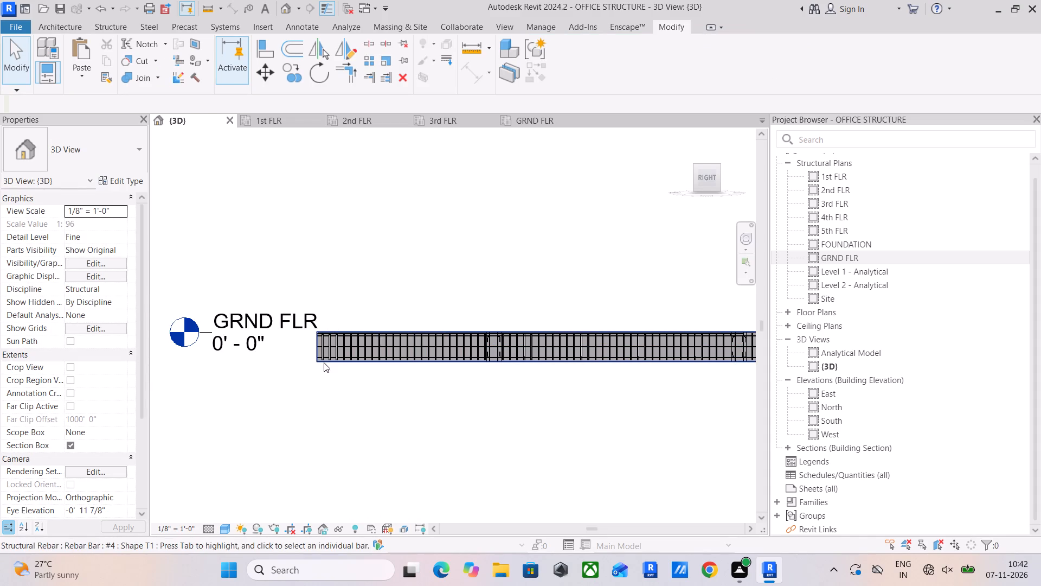
pyautogui.click(329, 362)
pyautogui.click(308, 346)
pyautogui.moveTo(308, 346); pyautogui.dragTo(280, 351)
pyautogui.moveTo(303, 346); pyautogui.dragTo(123, 365)
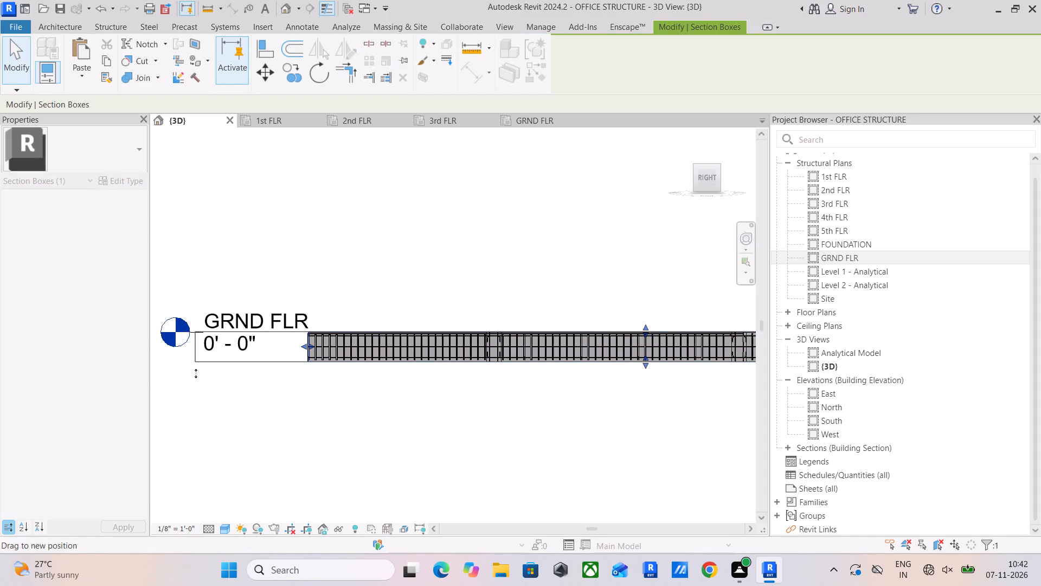
pyautogui.click(171, 364)
pyautogui.moveTo(290, 367); pyautogui.dragTo(298, 388, button='middle')
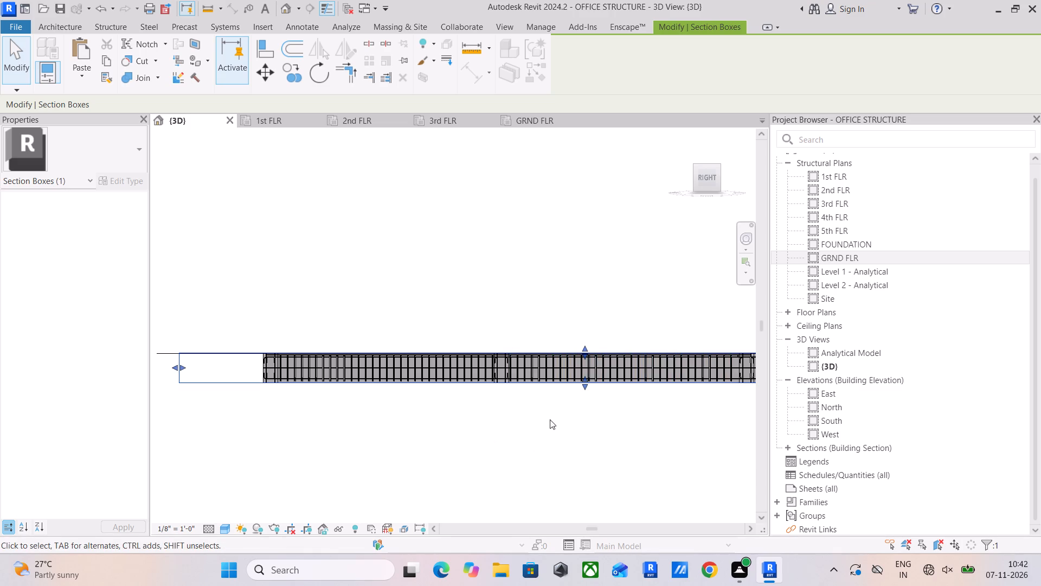
# Examine the straight #4 mid-height bar through the column in the extended GRND FLR edge beam view.
pyautogui.scroll(4, 562, 405)
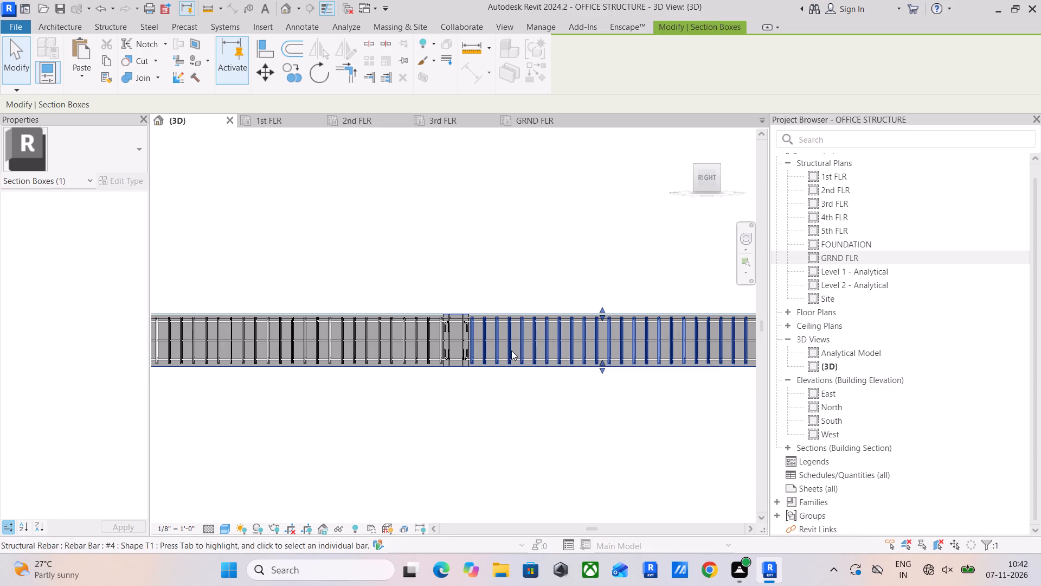
pyautogui.scroll(-2, 511, 351)
pyautogui.keyDown('shift'); pyautogui.moveTo(509, 353); pyautogui.dragTo(524, 429, button='middle'); pyautogui.keyUp('shift')
pyautogui.scroll(10, 467, 344)
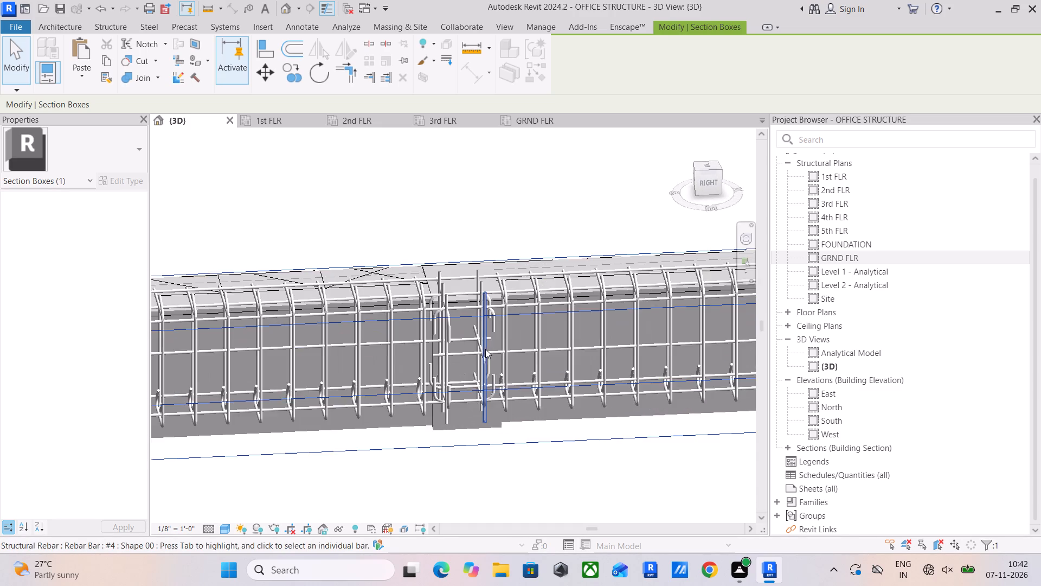
pyautogui.click(499, 349)
pyautogui.scroll(-4, 481, 347)
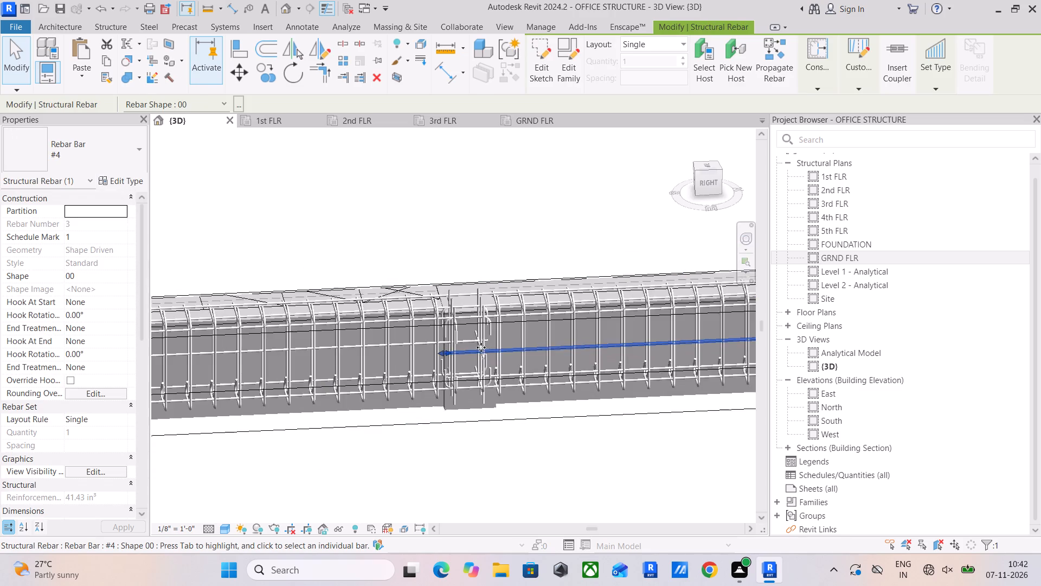
pyautogui.moveTo(500, 359); pyautogui.dragTo(495, 373, button='middle')
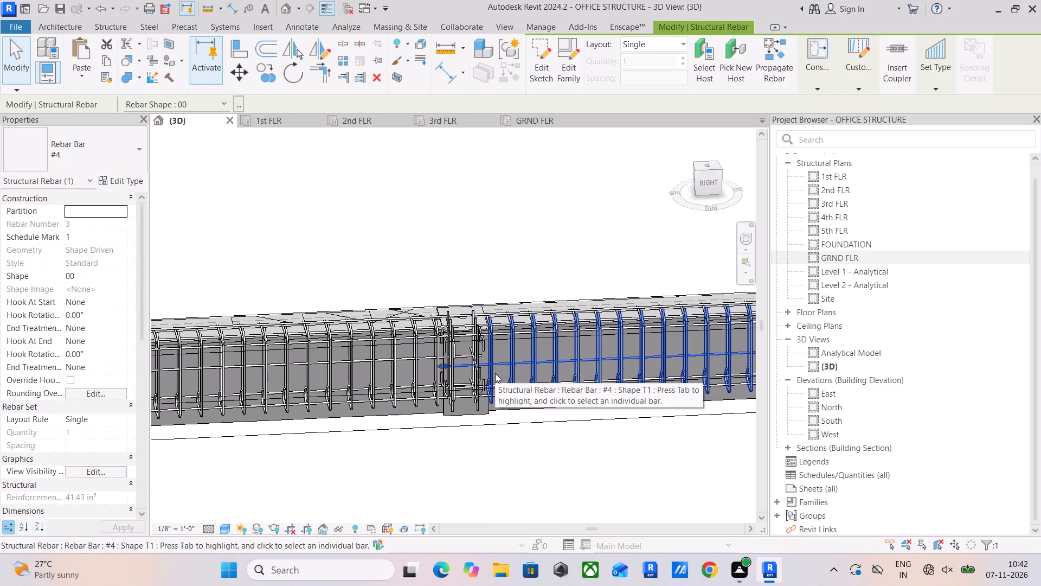
pyautogui.scroll(-4, 495, 373)
pyautogui.moveTo(495, 373); pyautogui.dragTo(559, 361, button='middle')
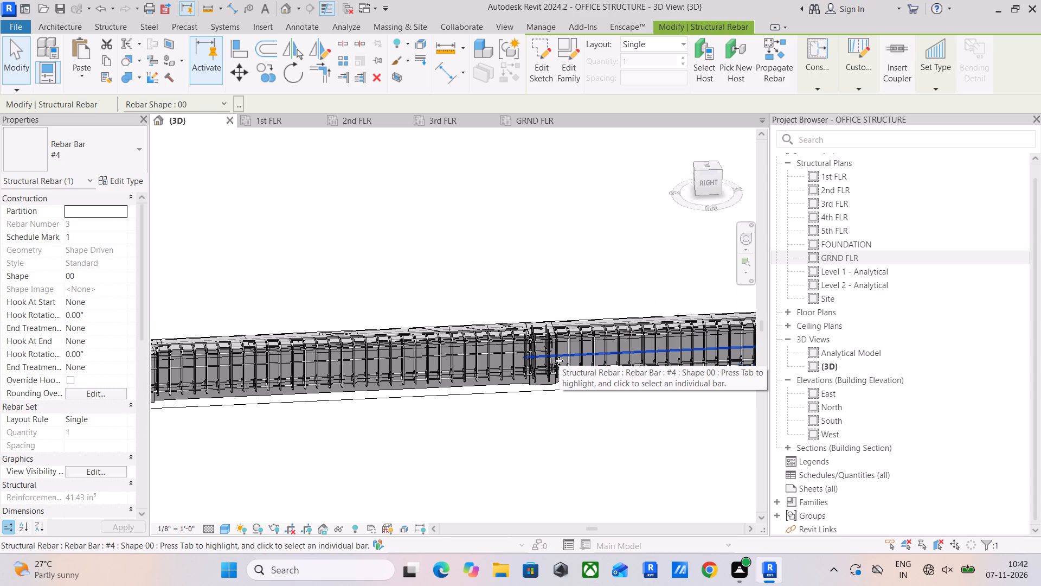
pyautogui.click(569, 242)
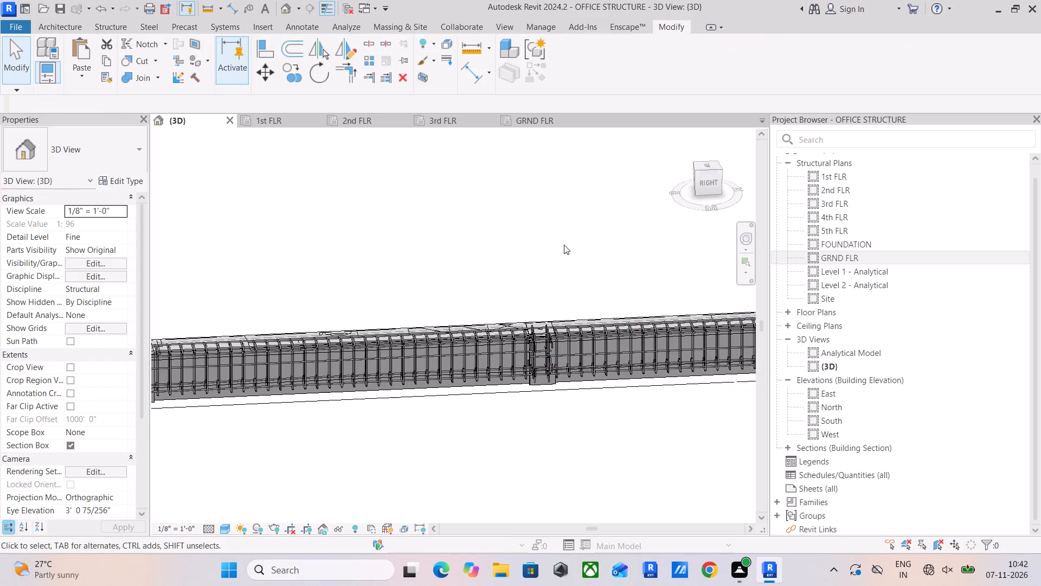
# Turn off the section box in the 3D view to show the whole model.
pyautogui.scroll(-11, 564, 245)
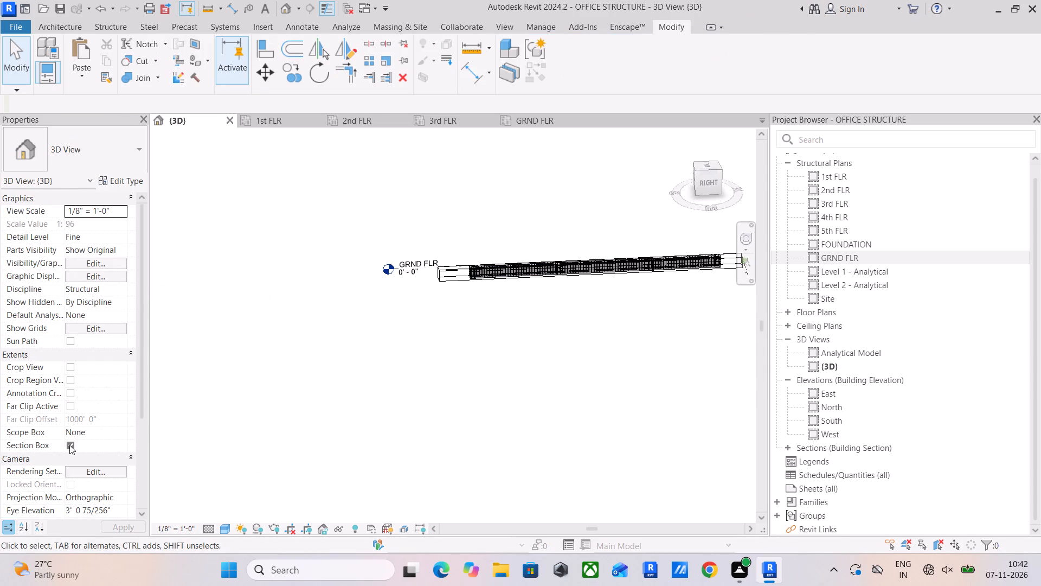
pyautogui.click(69, 445)
# Examine the whole structure in 3D and the 3rd FLR plan to compare beam reinforcement between floors.
pyautogui.scroll(-5, 284, 243)
pyautogui.moveTo(312, 249); pyautogui.dragTo(237, 519, button='middle')
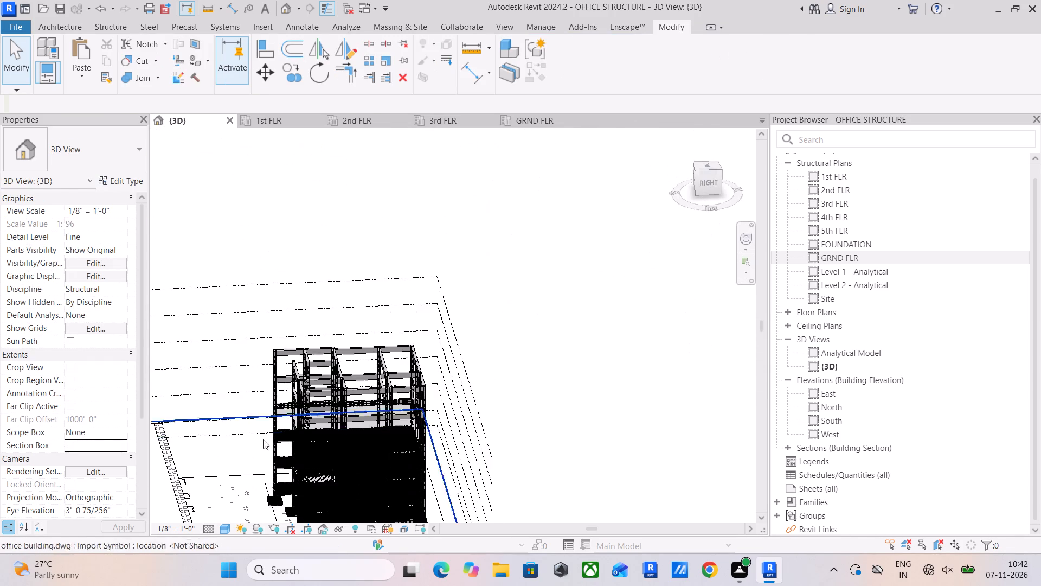
pyautogui.scroll(-1, 249, 330)
pyautogui.moveTo(252, 323); pyautogui.dragTo(289, 175, button='middle')
pyautogui.moveTo(275, 155); pyautogui.dragTo(492, 474)
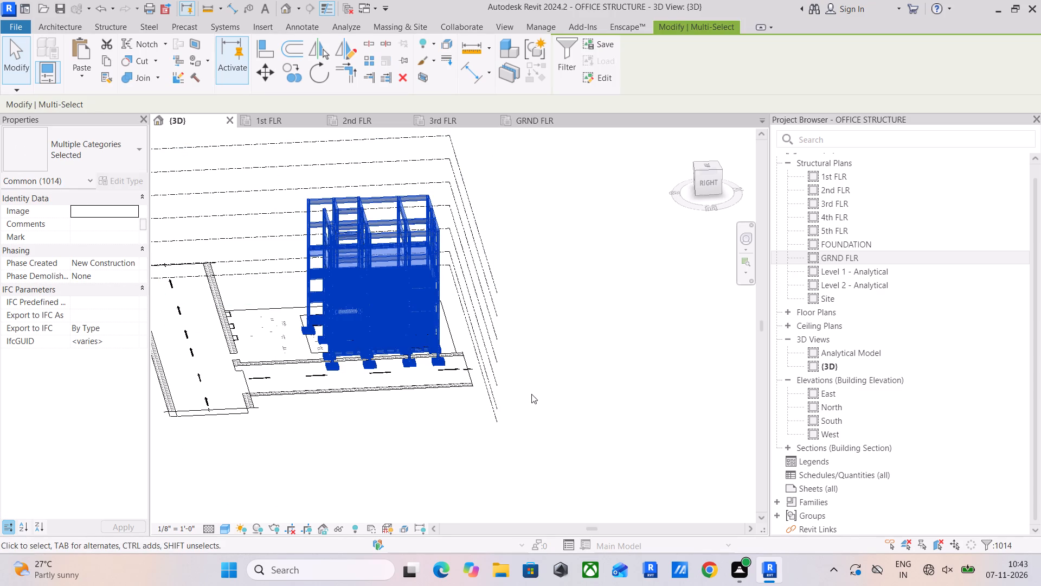
pyautogui.click(586, 299)
pyautogui.scroll(6, 364, 279)
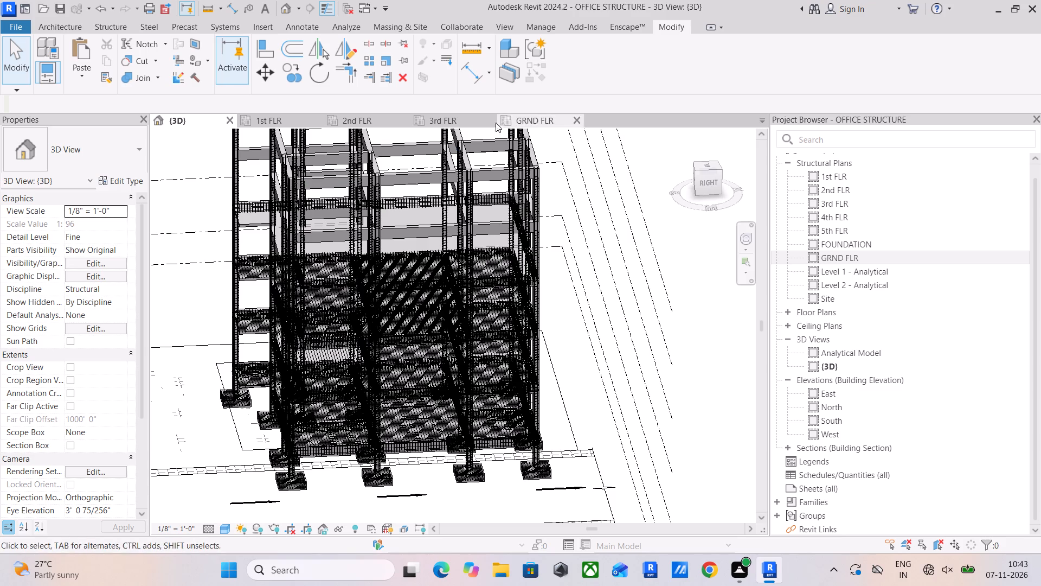
pyautogui.click(469, 123)
pyautogui.moveTo(466, 369); pyautogui.dragTo(480, 304, button='middle')
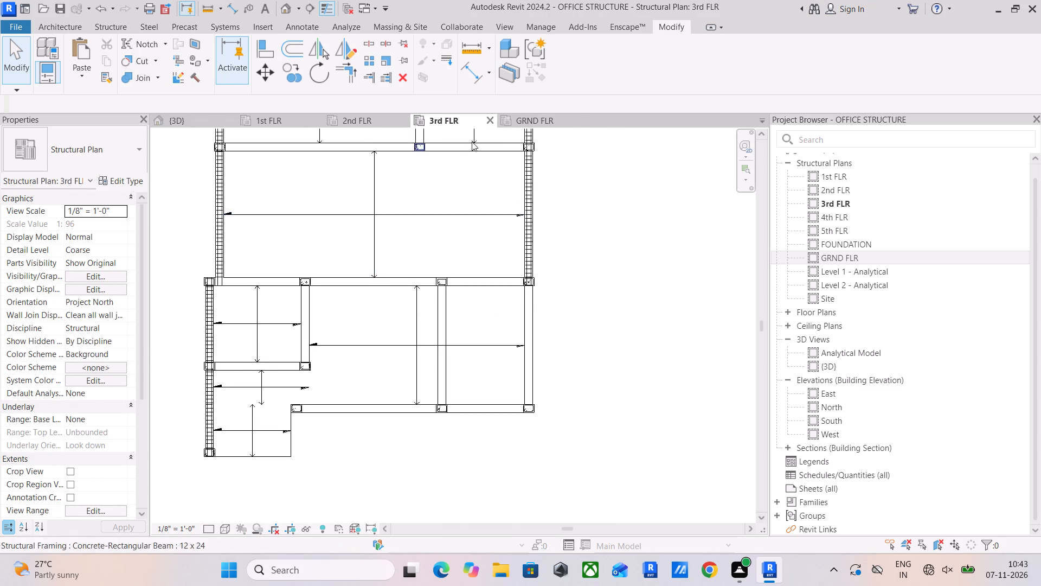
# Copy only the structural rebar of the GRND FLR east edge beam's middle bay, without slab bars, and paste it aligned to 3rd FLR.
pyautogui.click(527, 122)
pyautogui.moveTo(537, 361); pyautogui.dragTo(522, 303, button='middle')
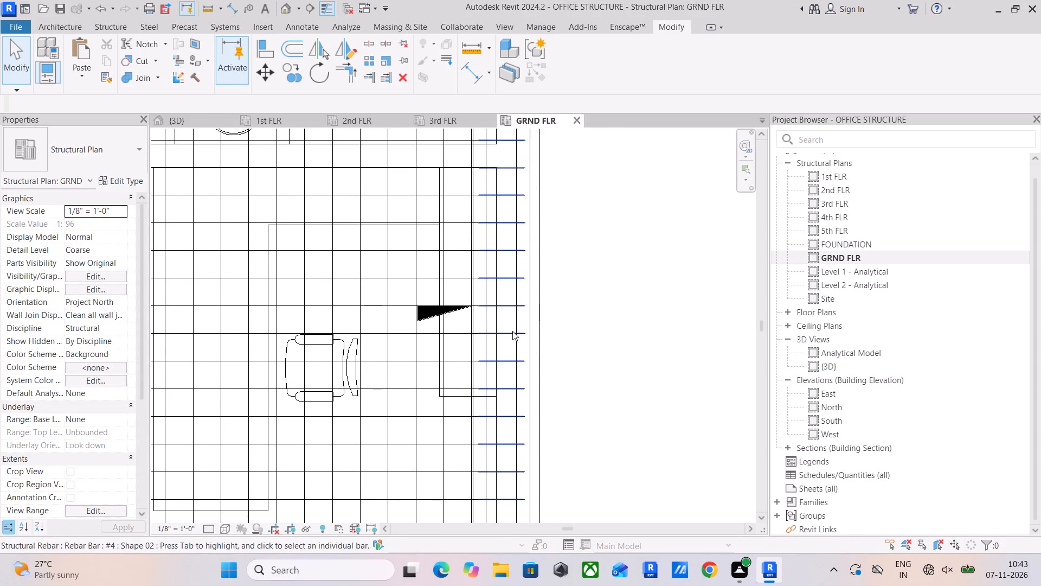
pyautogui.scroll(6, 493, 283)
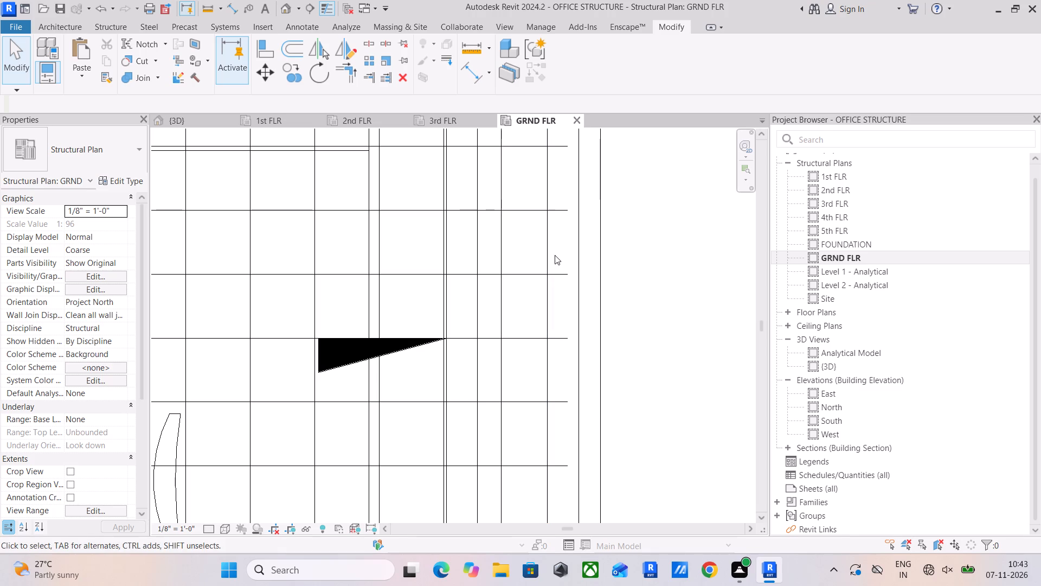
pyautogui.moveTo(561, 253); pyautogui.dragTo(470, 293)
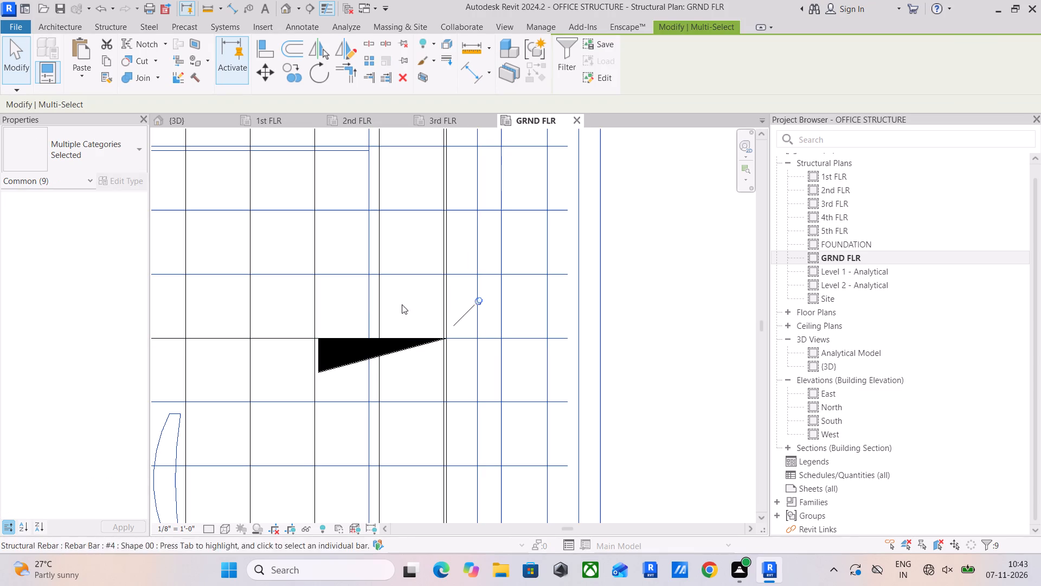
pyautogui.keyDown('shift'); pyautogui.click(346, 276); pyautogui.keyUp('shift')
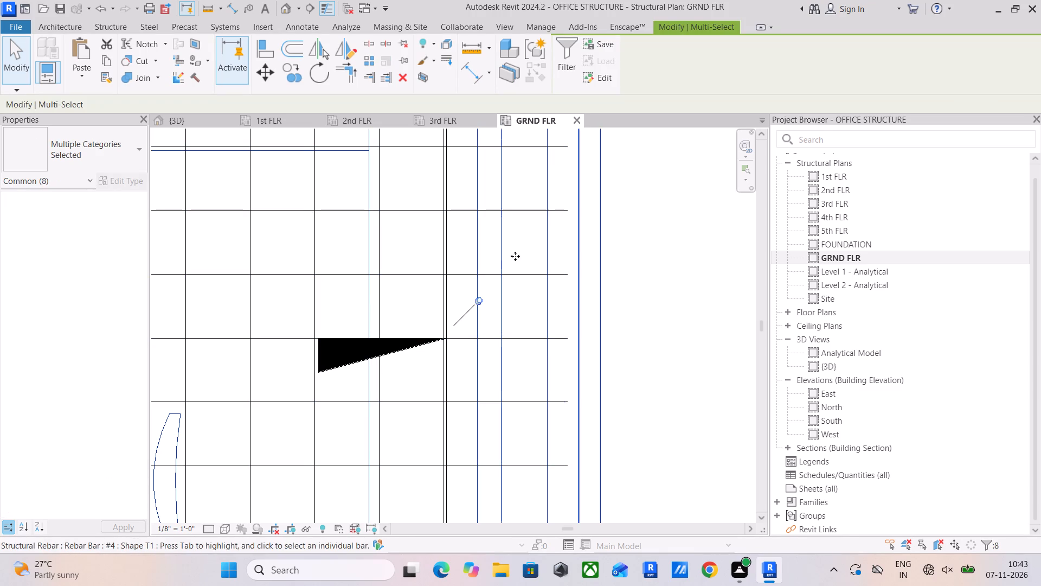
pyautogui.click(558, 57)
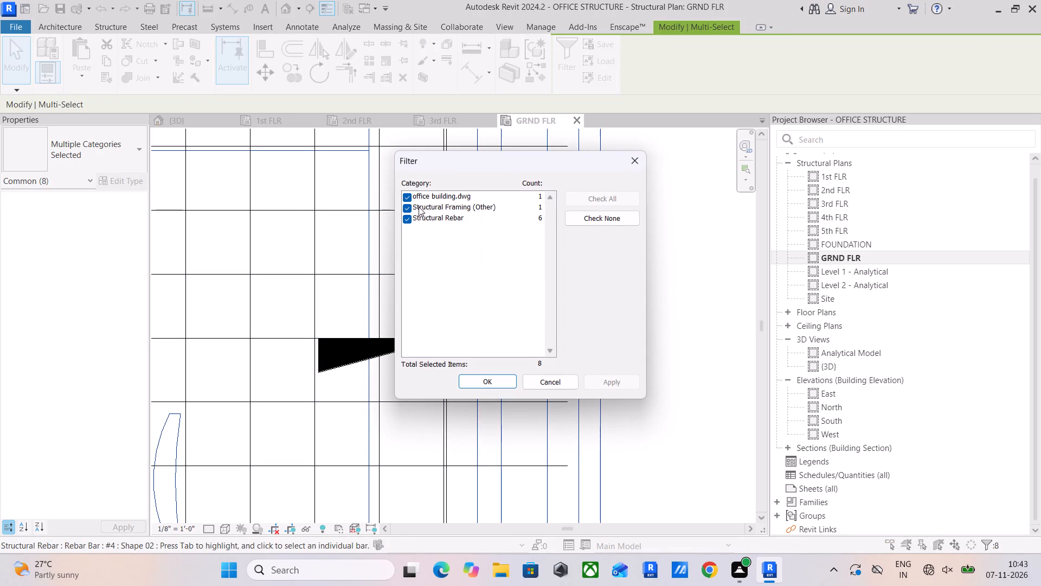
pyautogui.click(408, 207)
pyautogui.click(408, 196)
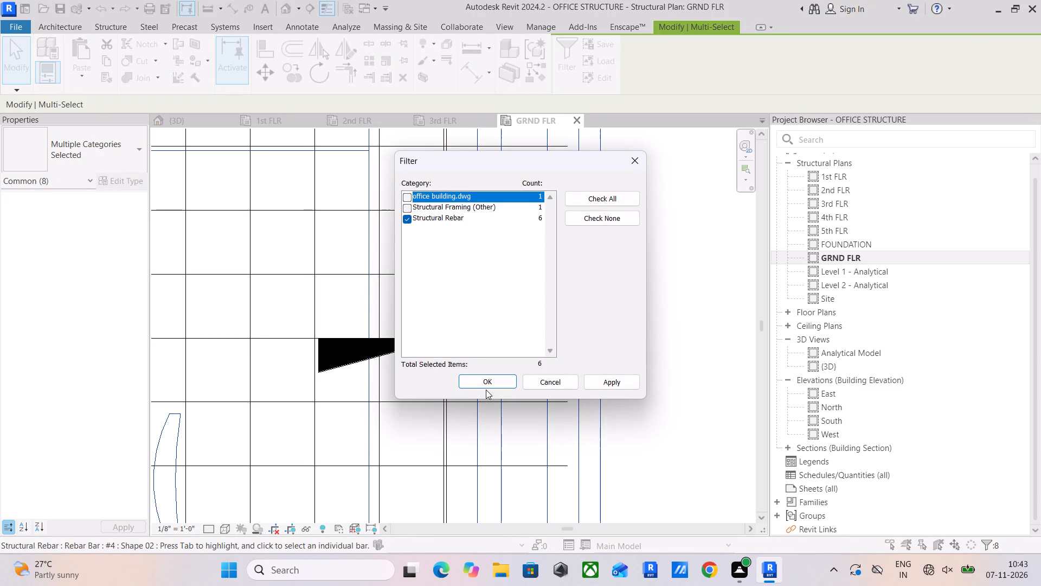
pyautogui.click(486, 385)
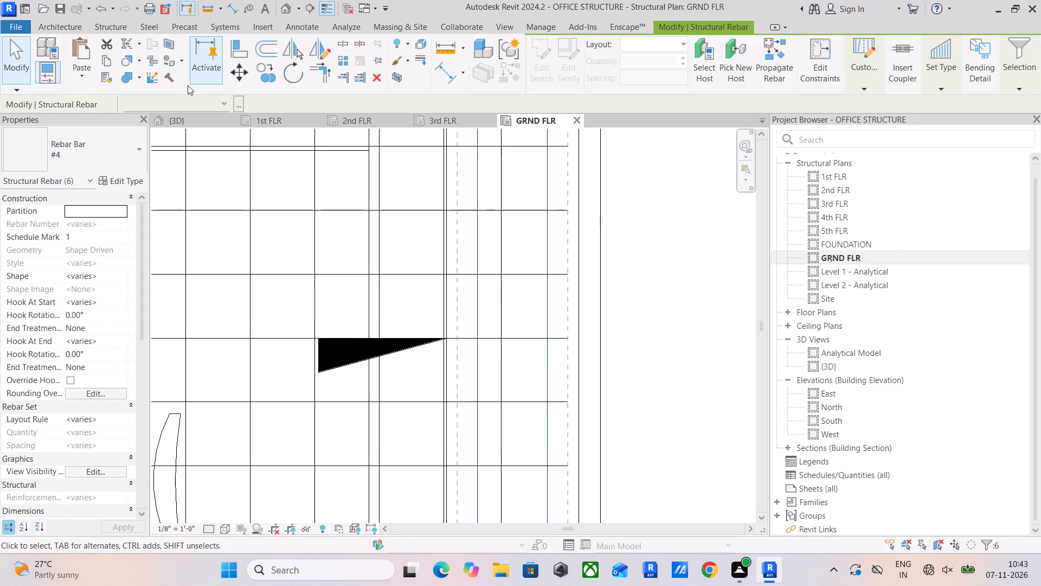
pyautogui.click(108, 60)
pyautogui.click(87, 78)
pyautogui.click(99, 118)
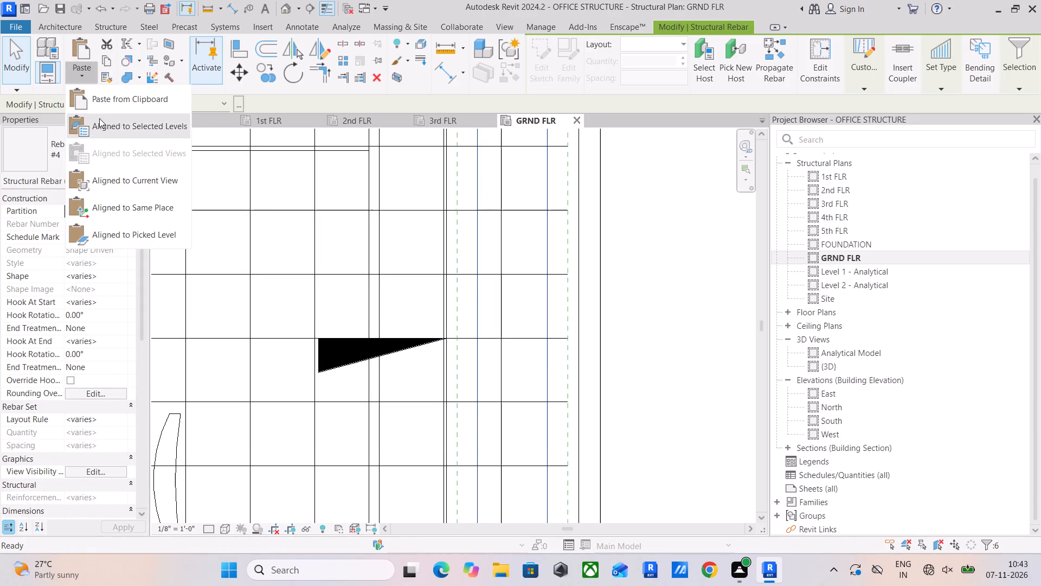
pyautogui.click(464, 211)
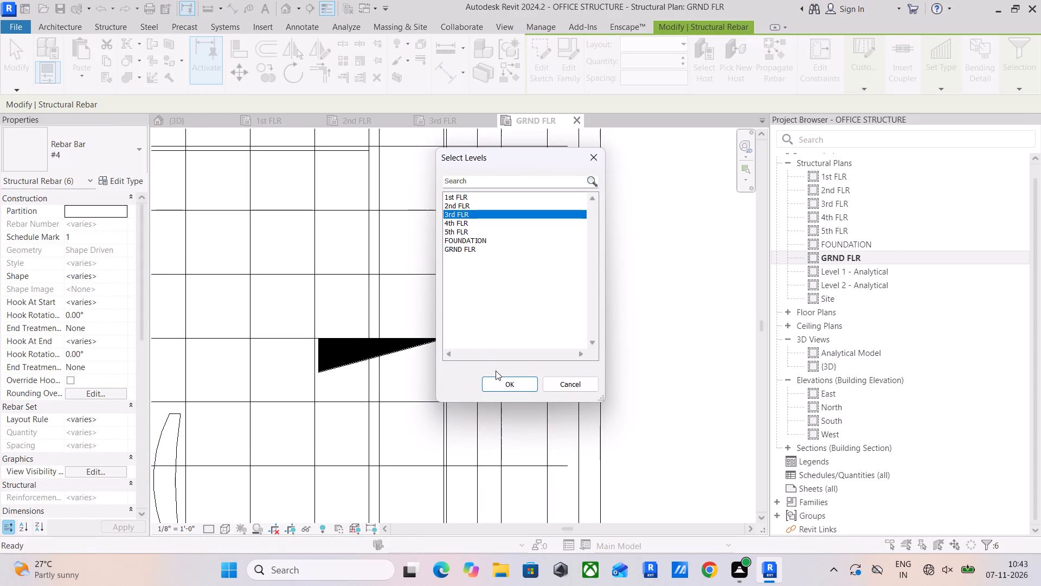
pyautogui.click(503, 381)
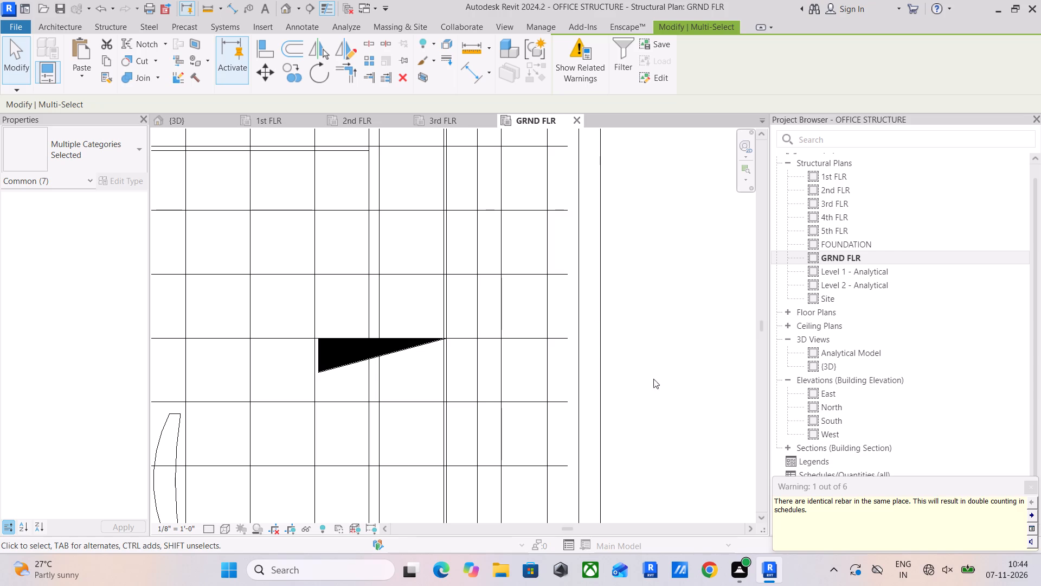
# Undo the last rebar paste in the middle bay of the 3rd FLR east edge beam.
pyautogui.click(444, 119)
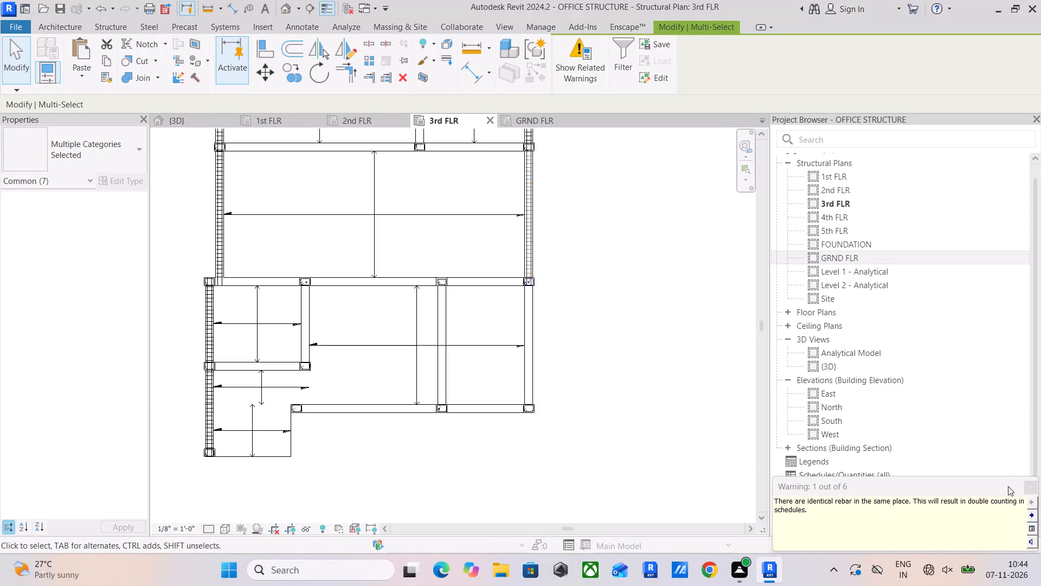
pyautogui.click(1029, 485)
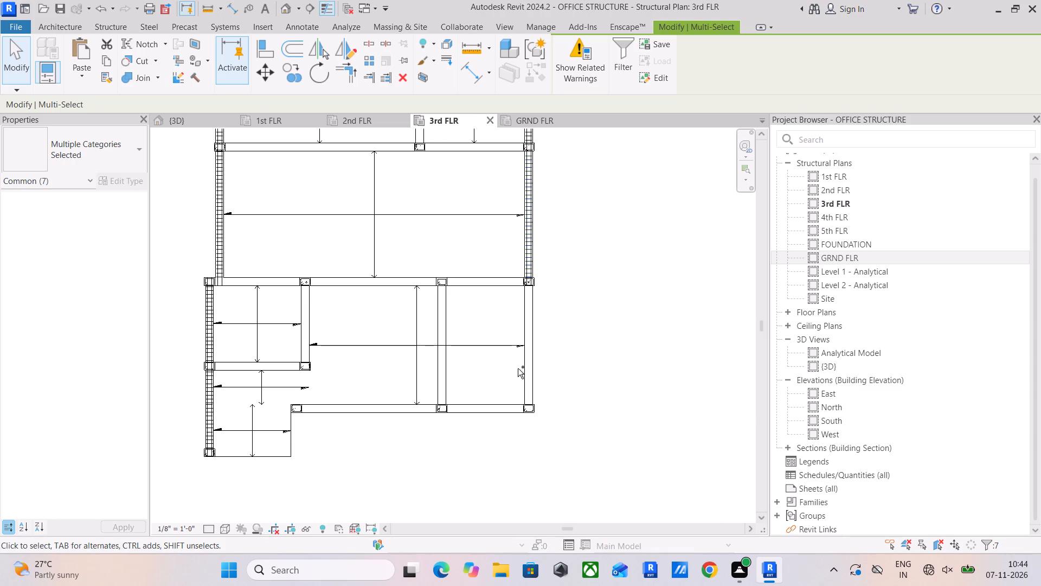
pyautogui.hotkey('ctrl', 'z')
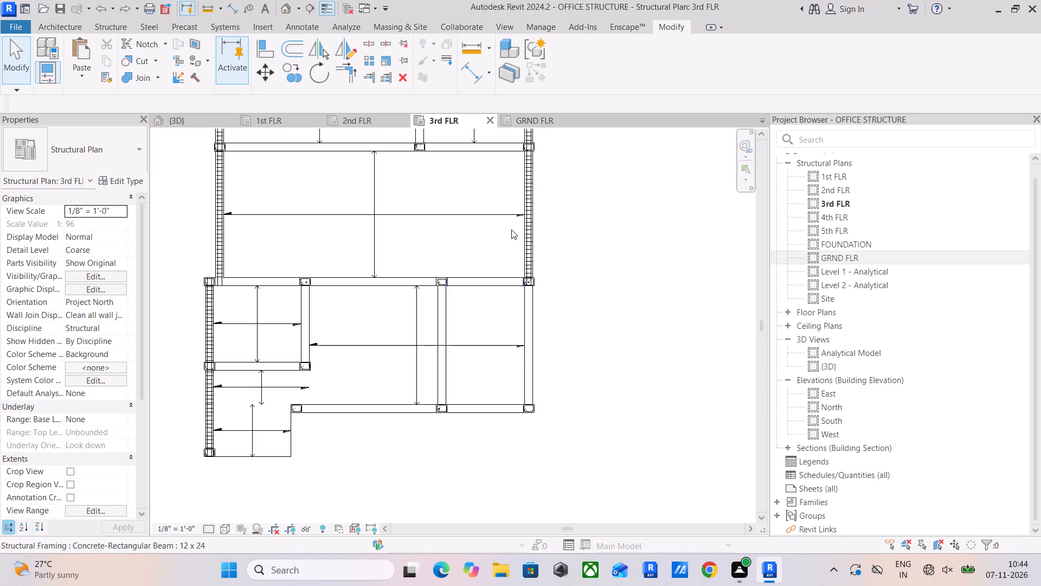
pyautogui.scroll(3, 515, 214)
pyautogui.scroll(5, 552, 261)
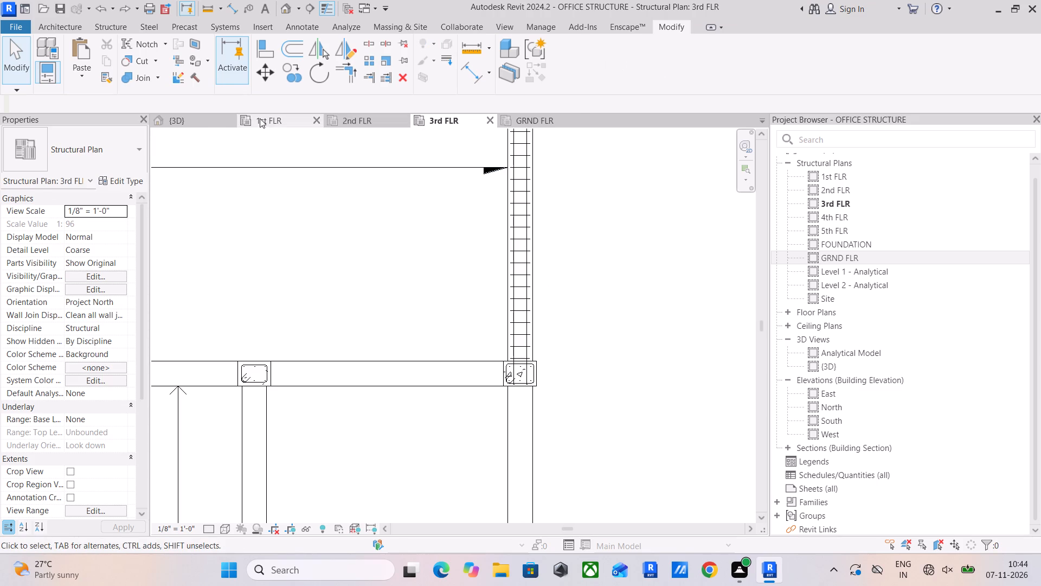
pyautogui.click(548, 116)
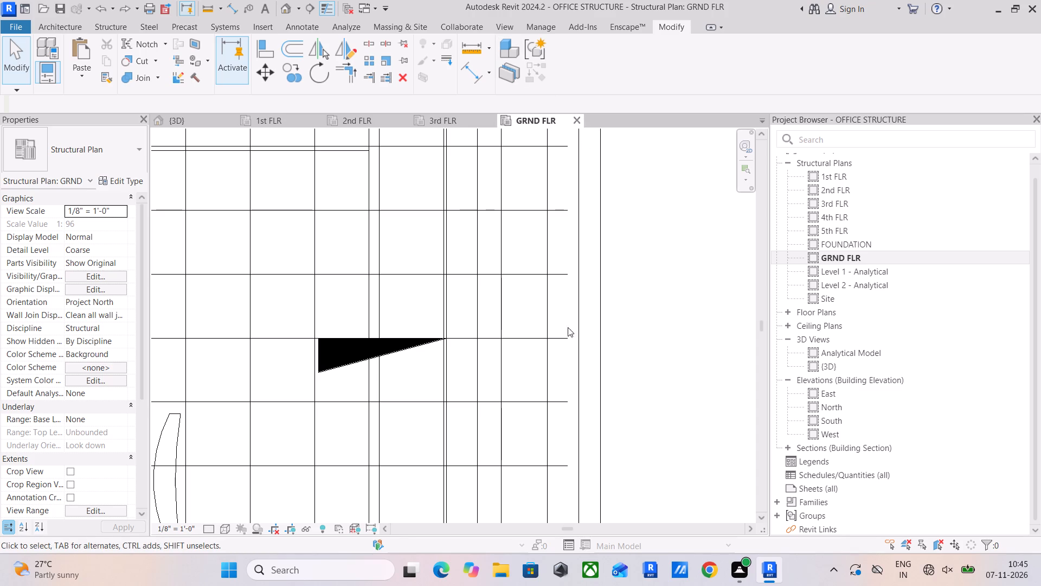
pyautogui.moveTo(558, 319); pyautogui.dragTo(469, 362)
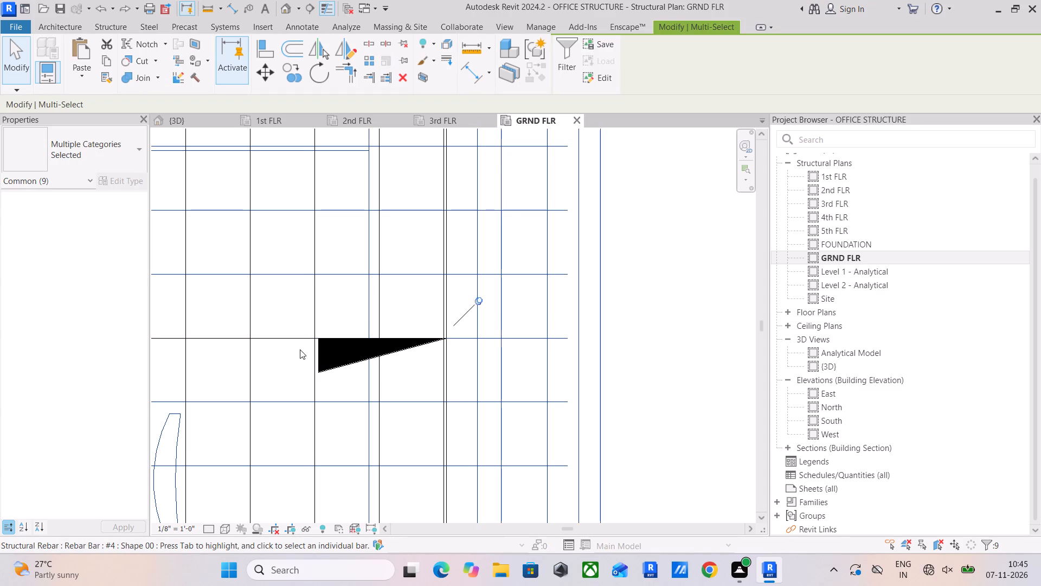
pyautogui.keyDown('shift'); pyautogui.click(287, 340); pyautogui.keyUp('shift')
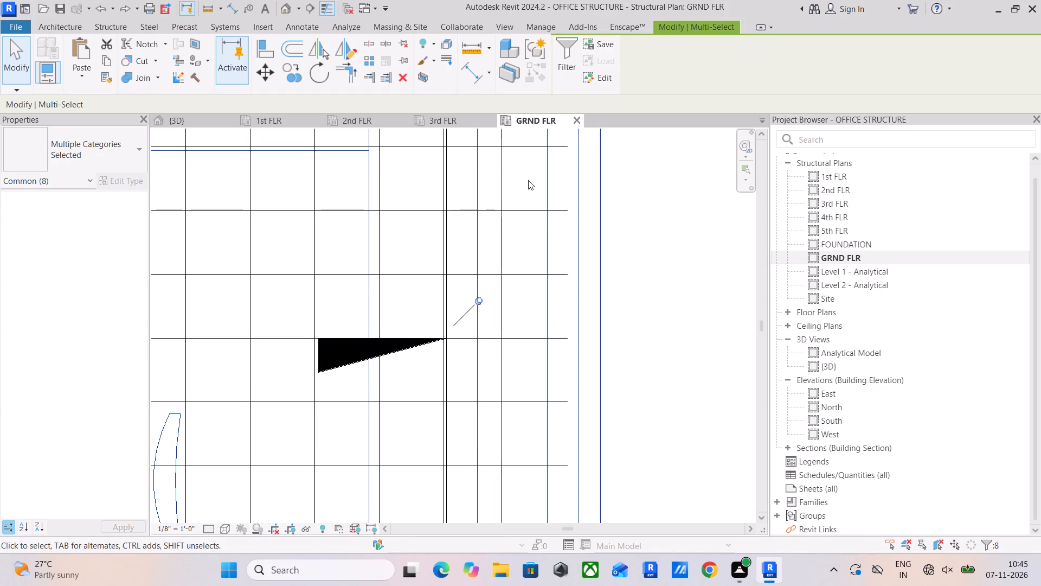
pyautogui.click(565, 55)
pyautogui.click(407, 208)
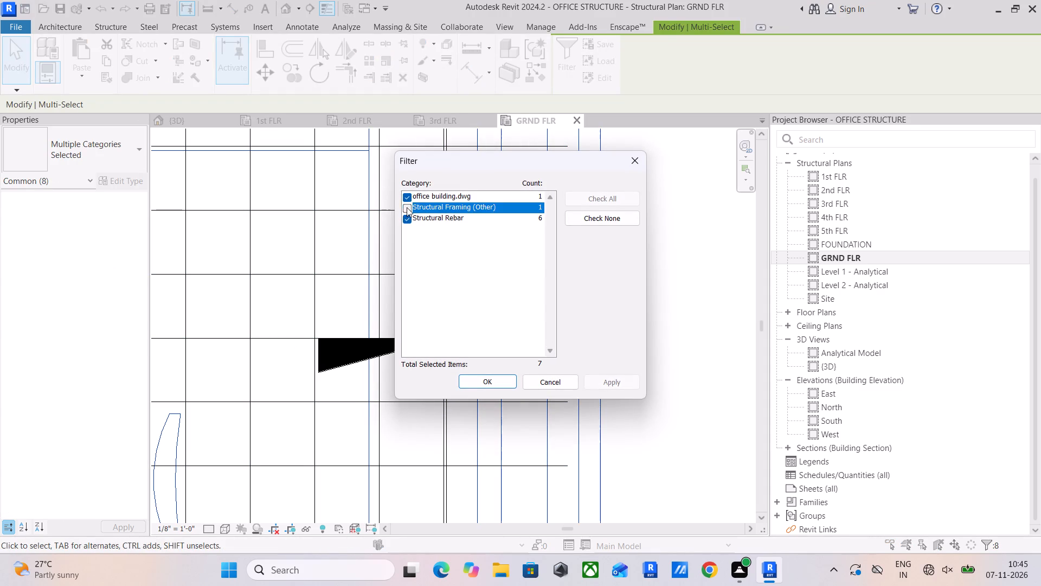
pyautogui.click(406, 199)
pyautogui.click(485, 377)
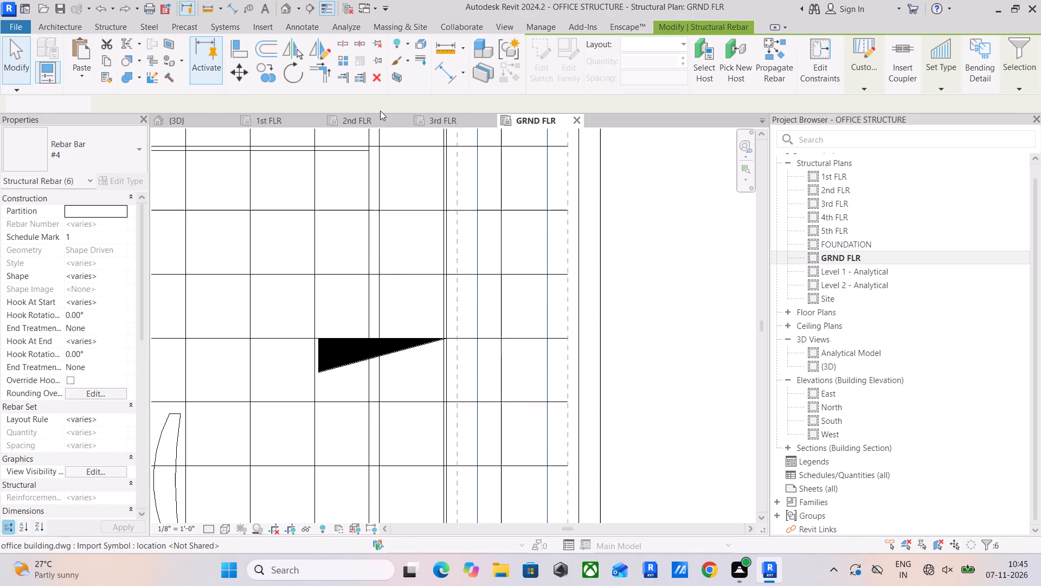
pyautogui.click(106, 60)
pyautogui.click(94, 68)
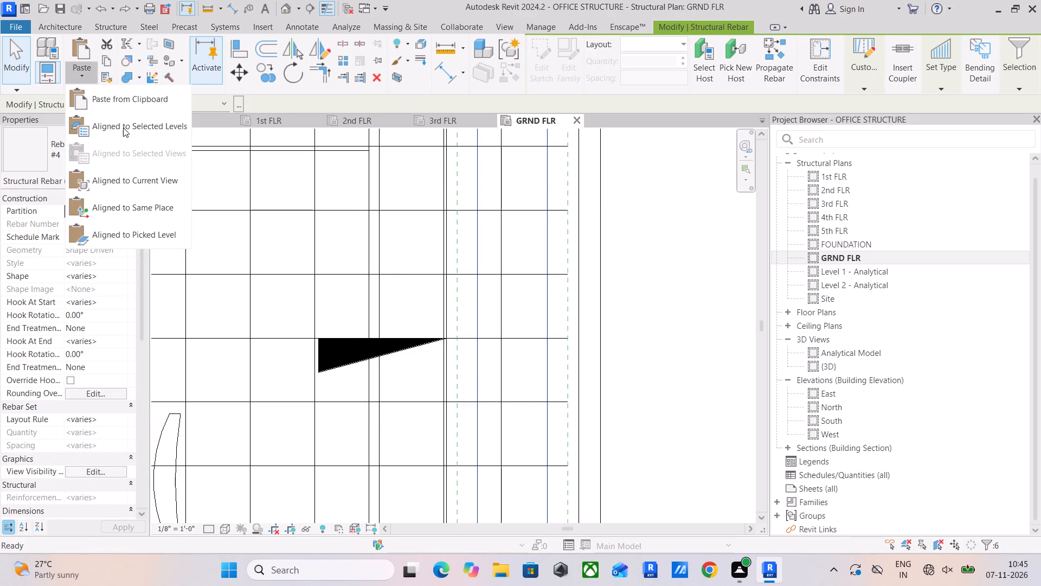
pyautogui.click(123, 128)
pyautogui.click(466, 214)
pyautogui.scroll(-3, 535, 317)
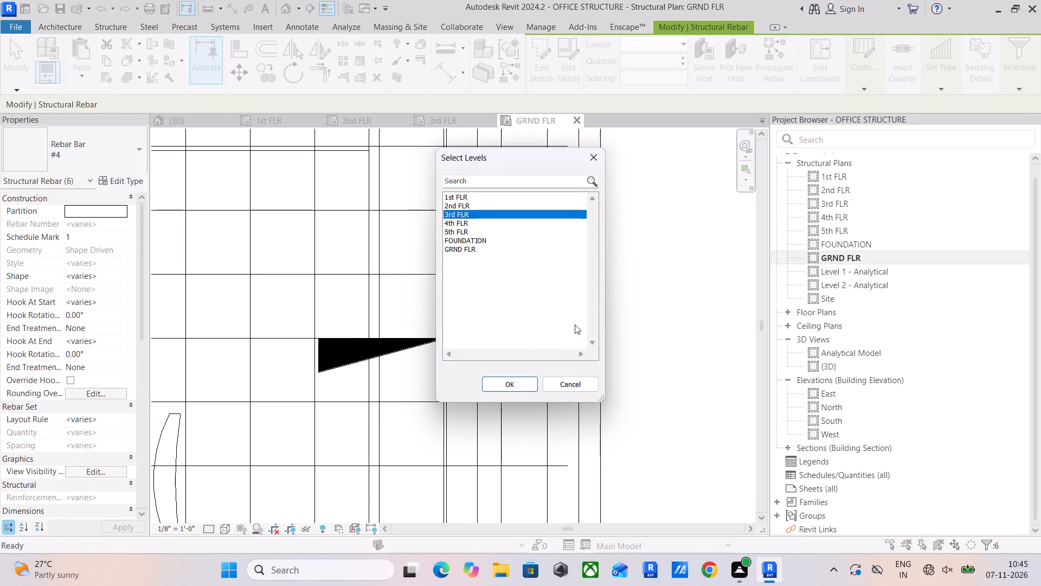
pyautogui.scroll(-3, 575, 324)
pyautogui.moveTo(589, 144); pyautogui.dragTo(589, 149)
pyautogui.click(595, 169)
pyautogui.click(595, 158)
# Copy only the beam rebar of the GRND FLR east edge bay beside the conference room, and paste it aligned to 3rd FLR and 4th FLR.
pyautogui.scroll(-3, 627, 305)
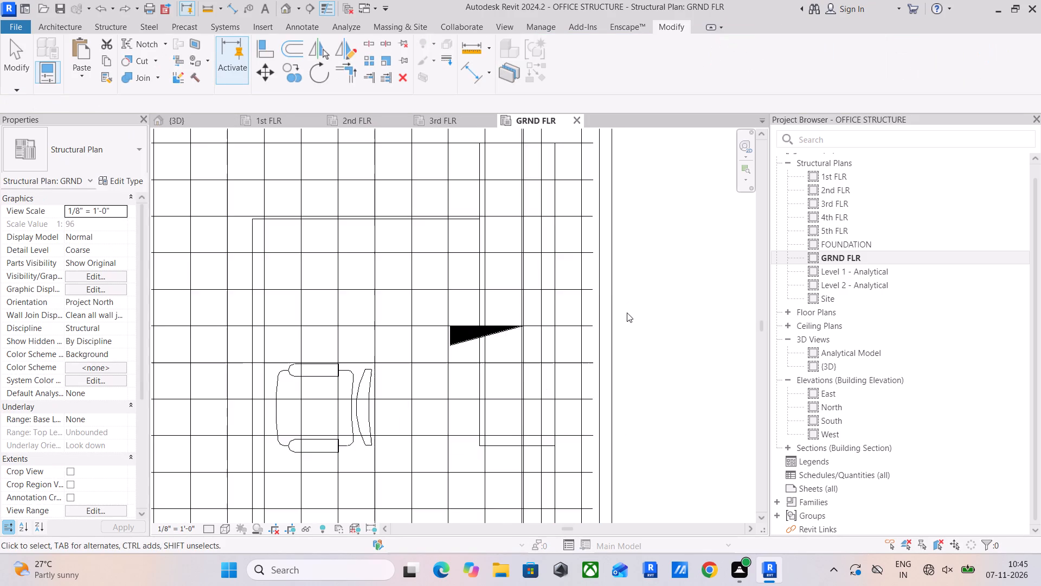
pyautogui.scroll(-8, 627, 313)
pyautogui.moveTo(628, 320); pyautogui.dragTo(561, 161, button='middle')
pyautogui.scroll(-5, 592, 256)
pyautogui.moveTo(601, 300); pyautogui.dragTo(542, 130, button='middle')
pyautogui.scroll(5, 580, 301)
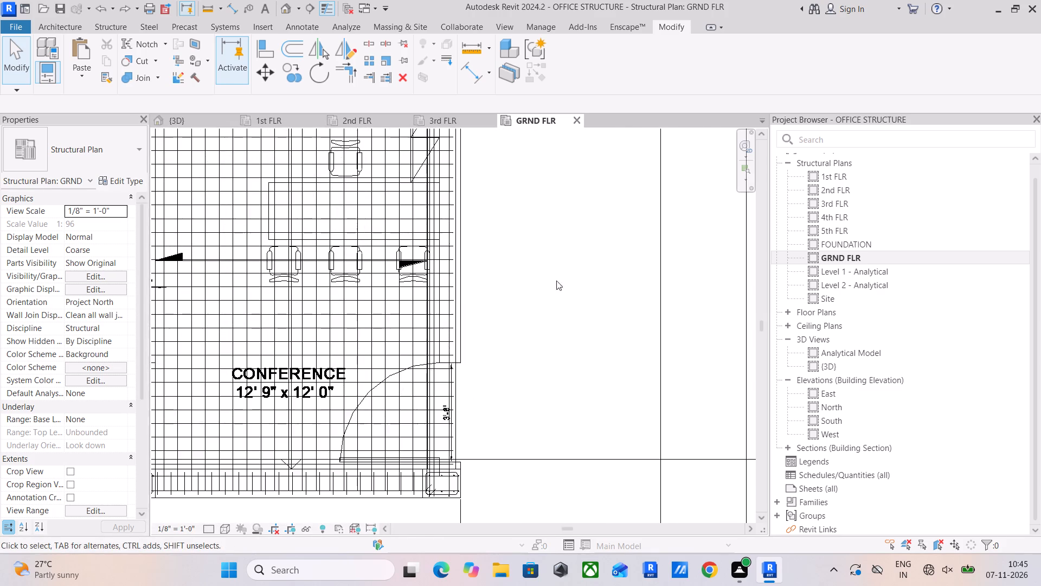
pyautogui.scroll(5, 423, 285)
pyautogui.scroll(5, 513, 296)
pyautogui.moveTo(445, 258); pyautogui.dragTo(384, 308)
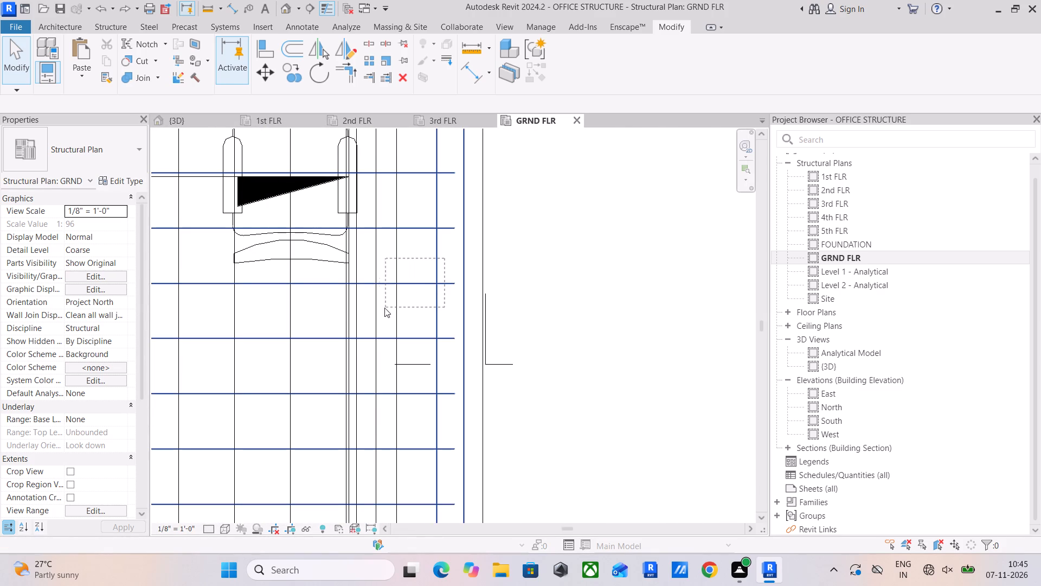
pyautogui.moveTo(384, 308); pyautogui.dragTo(369, 315)
pyautogui.keyDown('shift'); pyautogui.click(311, 286); pyautogui.keyUp('shift')
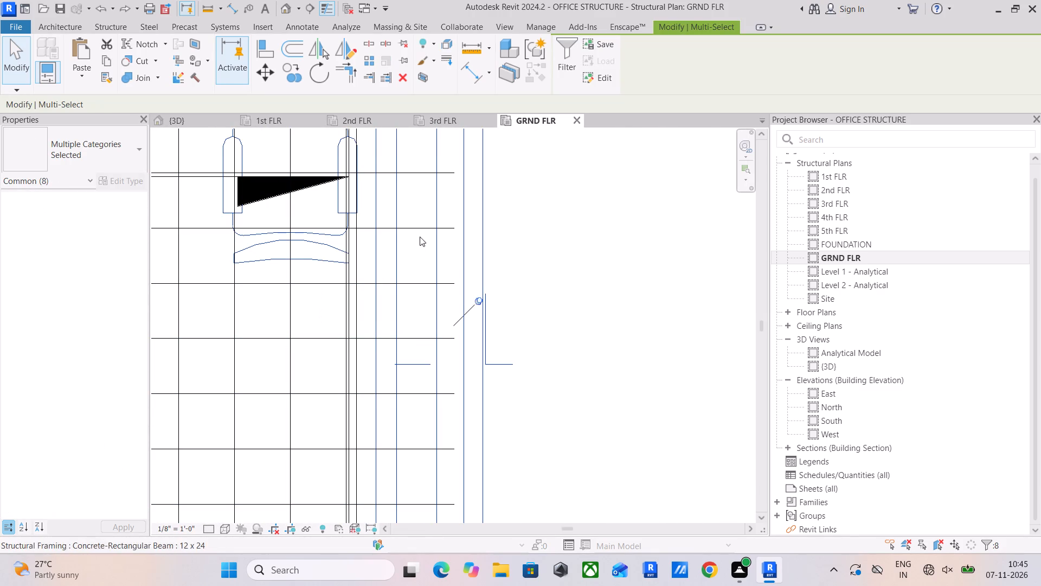
pyautogui.click(561, 51)
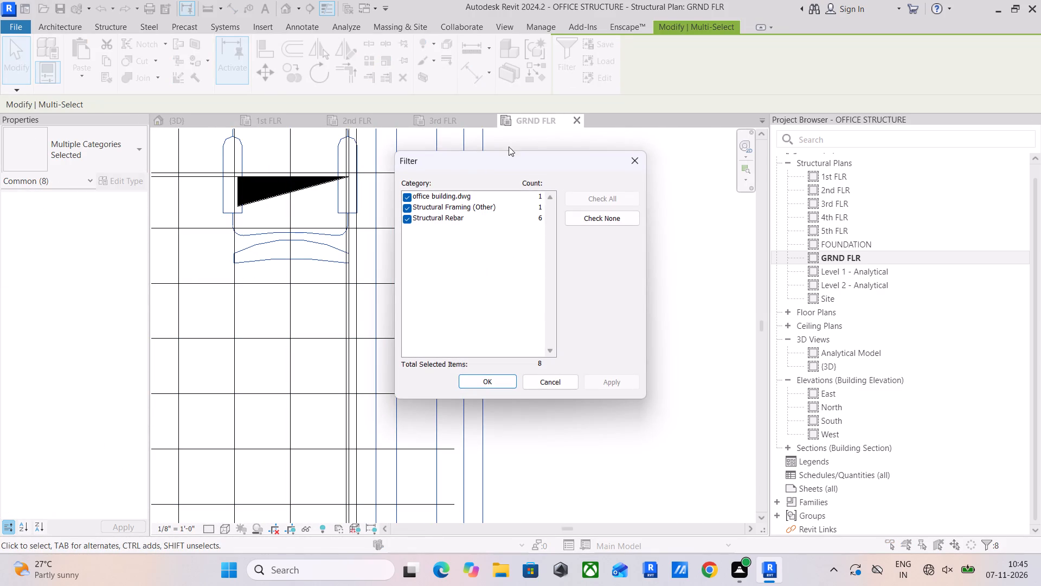
pyautogui.click(406, 208)
pyautogui.moveTo(408, 195); pyautogui.dragTo(410, 205)
pyautogui.click(491, 377)
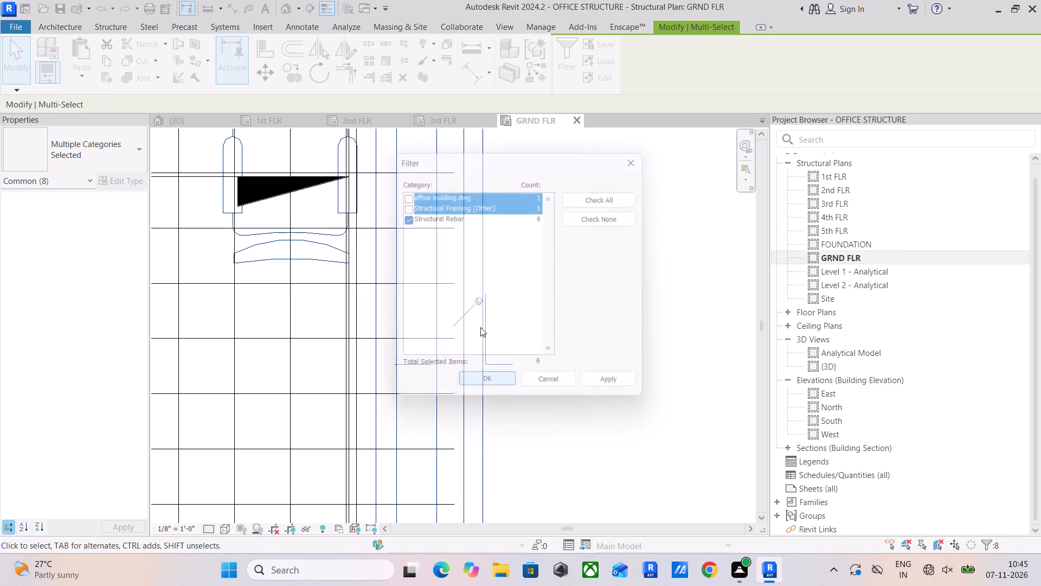
pyautogui.click(100, 61)
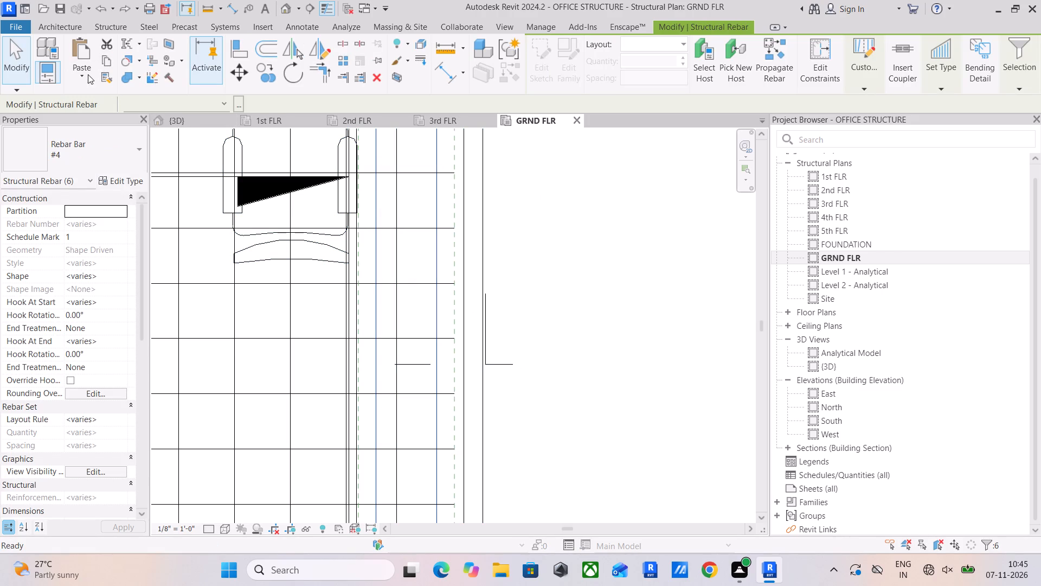
pyautogui.click(88, 74)
pyautogui.click(108, 130)
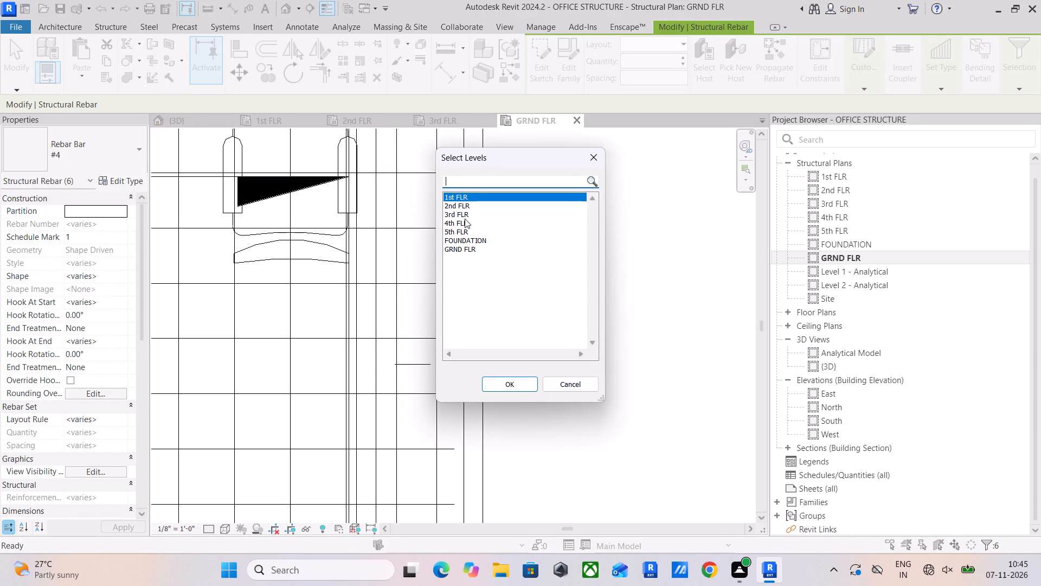
pyautogui.click(465, 214)
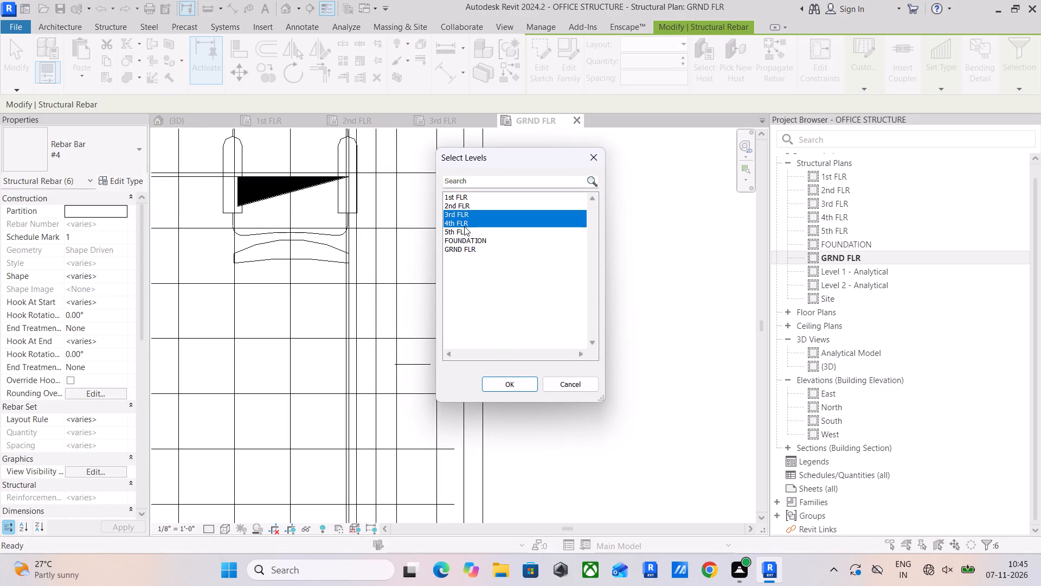
pyautogui.keyDown('ctrl'); pyautogui.click(464, 222); pyautogui.keyUp('ctrl')
pyautogui.click(504, 385)
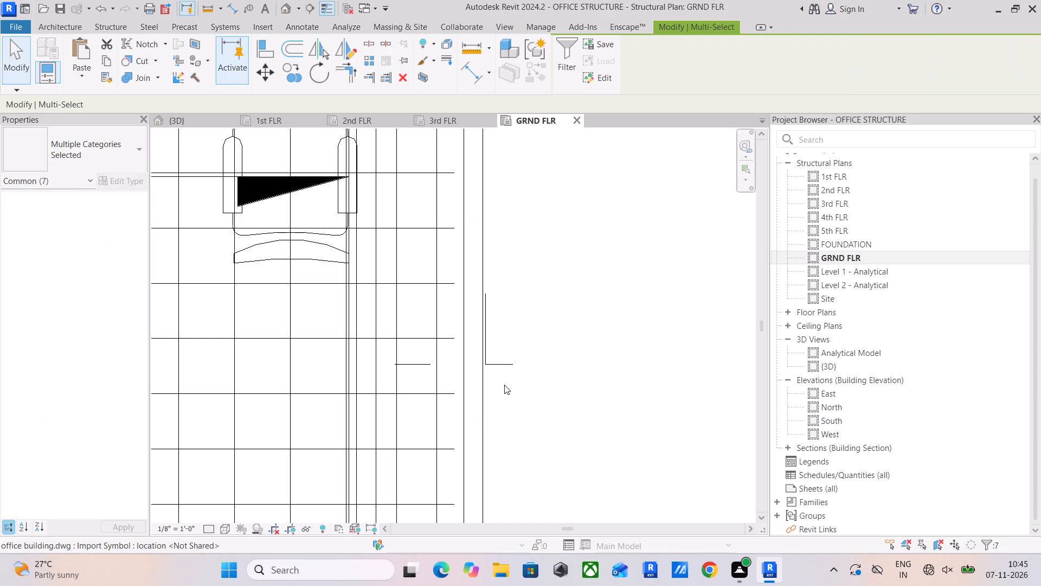
# Isolate the newly pasted rebar in the southern bay of the 3rd FLR east edge beam in 3D with a selection box.
pyautogui.click(428, 118)
pyautogui.scroll(-8, 548, 199)
pyautogui.moveTo(556, 228); pyautogui.dragTo(561, 222, button='middle')
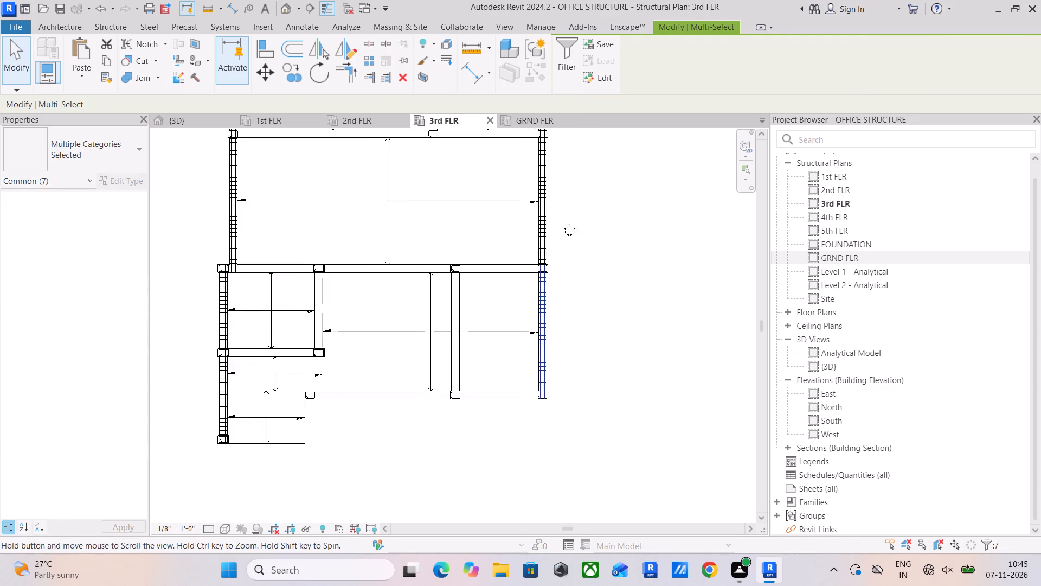
pyautogui.moveTo(561, 222); pyautogui.dragTo(564, 207, button='middle')
pyautogui.scroll(6, 564, 276)
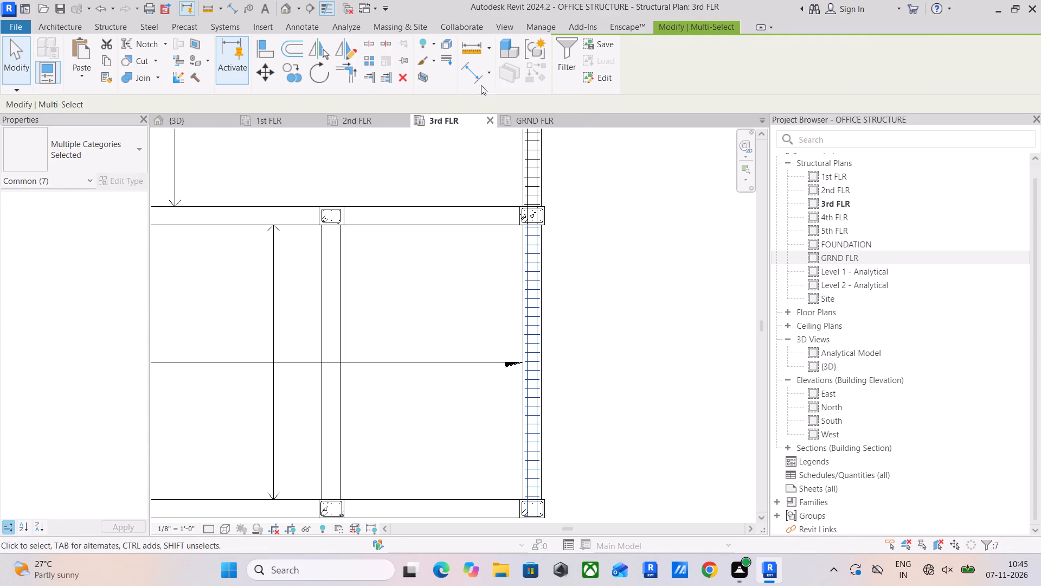
pyautogui.click(419, 75)
# Examine the isolated southern-bay beam's rebar in 3D from its side and its column end, then clear the selection.
pyautogui.scroll(5, 337, 352)
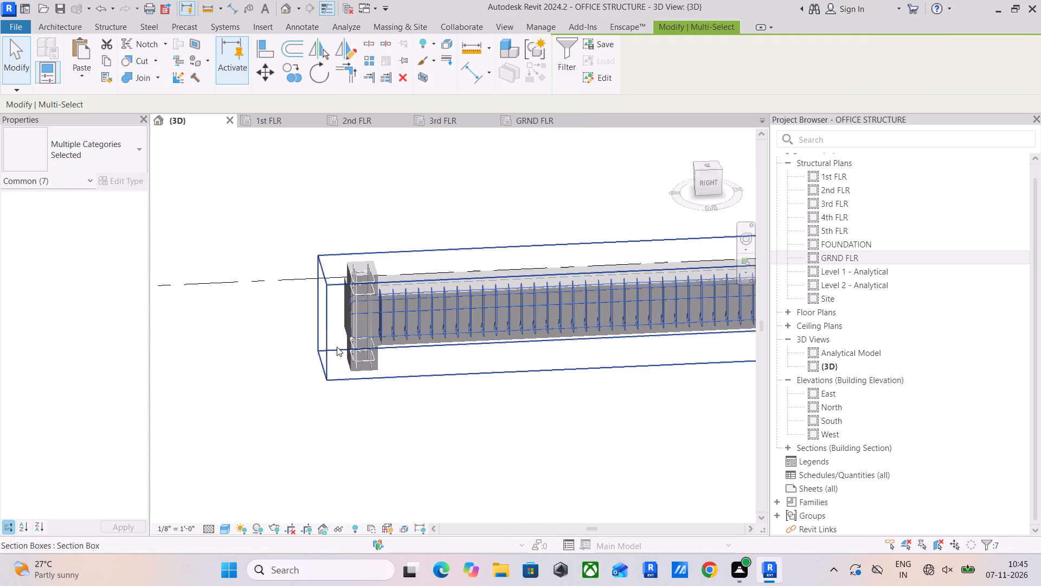
pyautogui.scroll(5, 337, 329)
pyautogui.scroll(5, 397, 326)
pyautogui.moveTo(402, 336); pyautogui.dragTo(289, 263, button='middle')
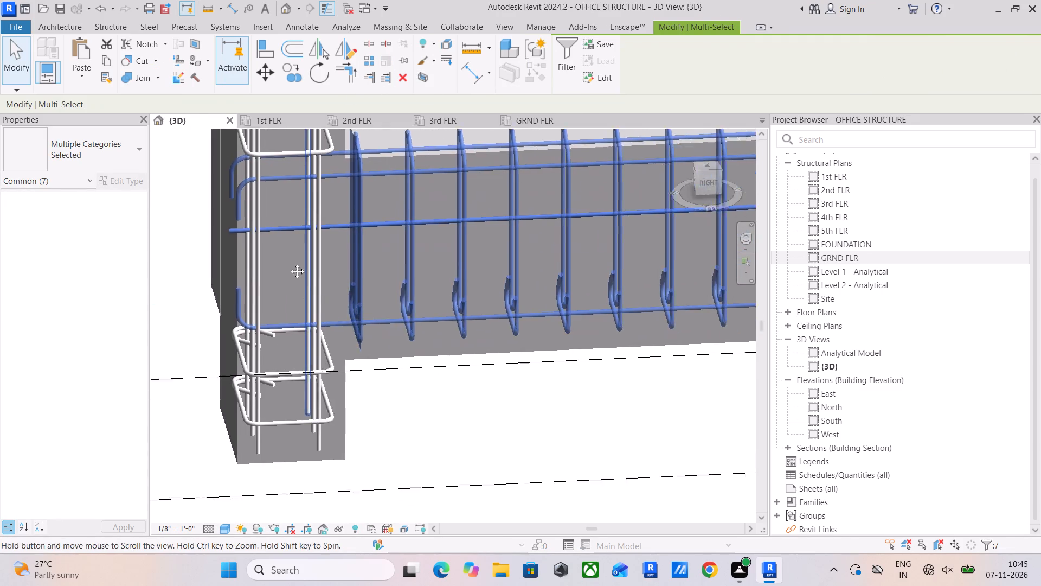
pyautogui.moveTo(289, 263); pyautogui.dragTo(288, 262, button='middle')
pyautogui.scroll(-4, 292, 271)
pyautogui.keyDown('shift'); pyautogui.moveTo(312, 296); pyautogui.dragTo(376, 267, button='middle'); pyautogui.keyUp('shift')
pyautogui.keyDown('shift'); pyautogui.moveTo(395, 275); pyautogui.dragTo(422, 275, button='middle'); pyautogui.keyUp('shift')
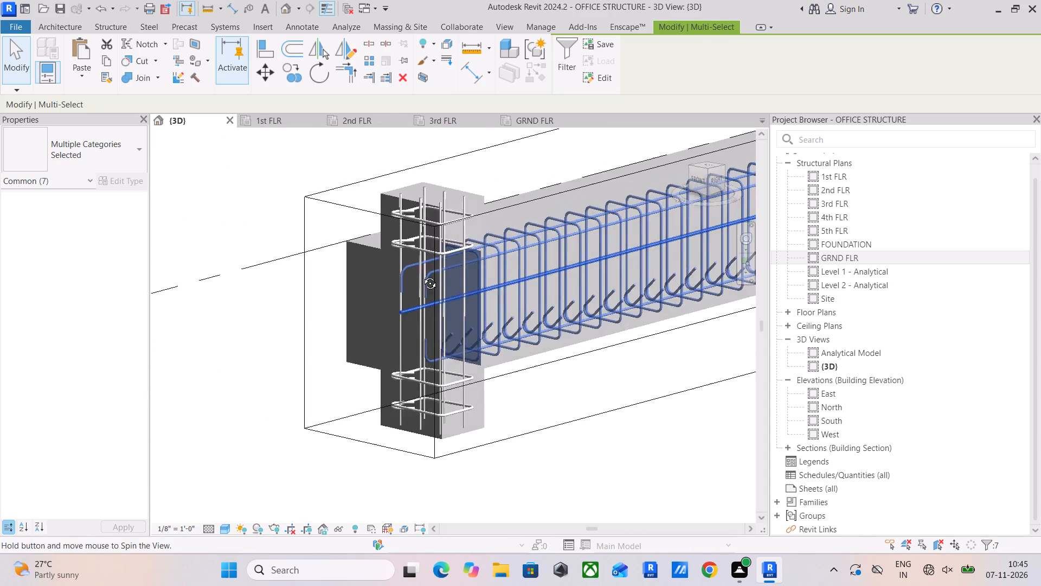
pyautogui.keyDown('shift'); pyautogui.moveTo(422, 275); pyautogui.dragTo(429, 273, button='middle'); pyautogui.keyUp('shift')
pyautogui.scroll(1, 438, 281)
pyautogui.moveTo(431, 284); pyautogui.dragTo(214, 276, button='middle')
pyautogui.scroll(-3, 250, 291)
pyautogui.keyDown('shift'); pyautogui.moveTo(259, 301); pyautogui.dragTo(326, 302, button='middle'); pyautogui.keyUp('shift')
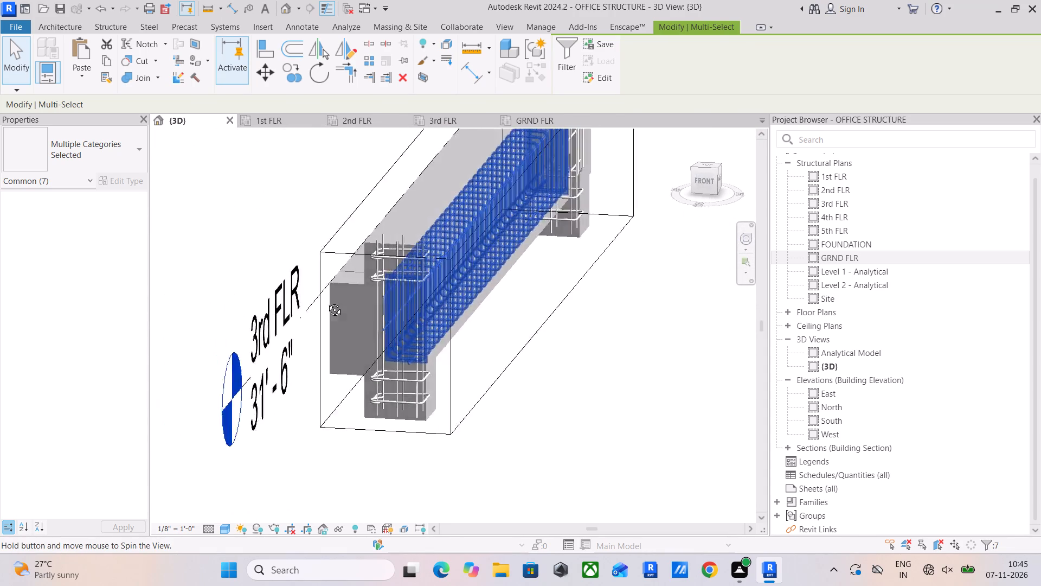
pyautogui.keyDown('shift'); pyautogui.moveTo(326, 302); pyautogui.dragTo(335, 301, button='middle'); pyautogui.keyUp('shift')
pyautogui.scroll(4, 335, 323)
pyautogui.click(667, 304)
# Delete one mid-height longitudinal #4 bar from the isolated southern-bay edge beam on 3rd FLR.
pyautogui.scroll(4, 491, 319)
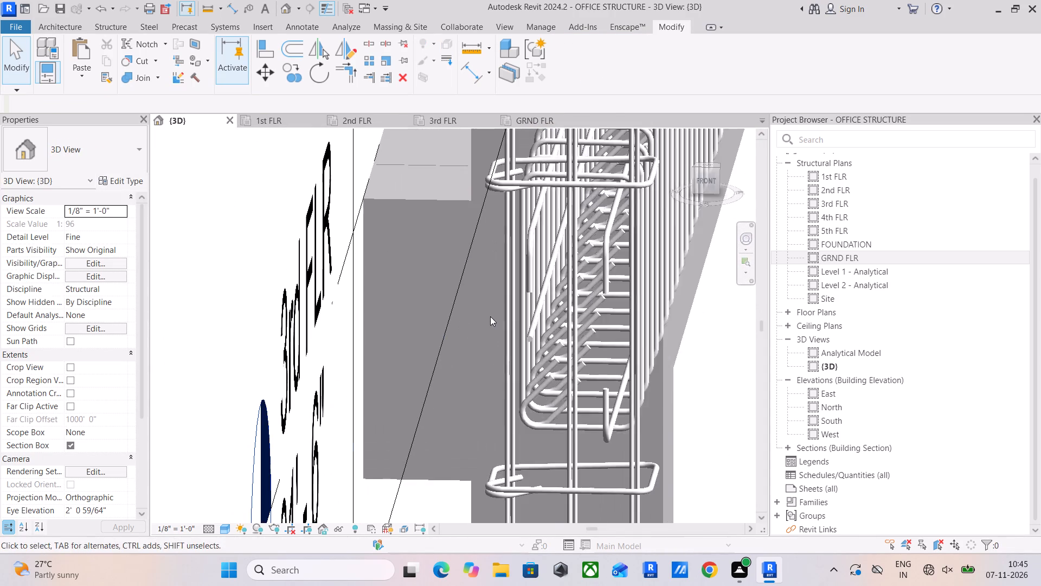
pyautogui.click(530, 333)
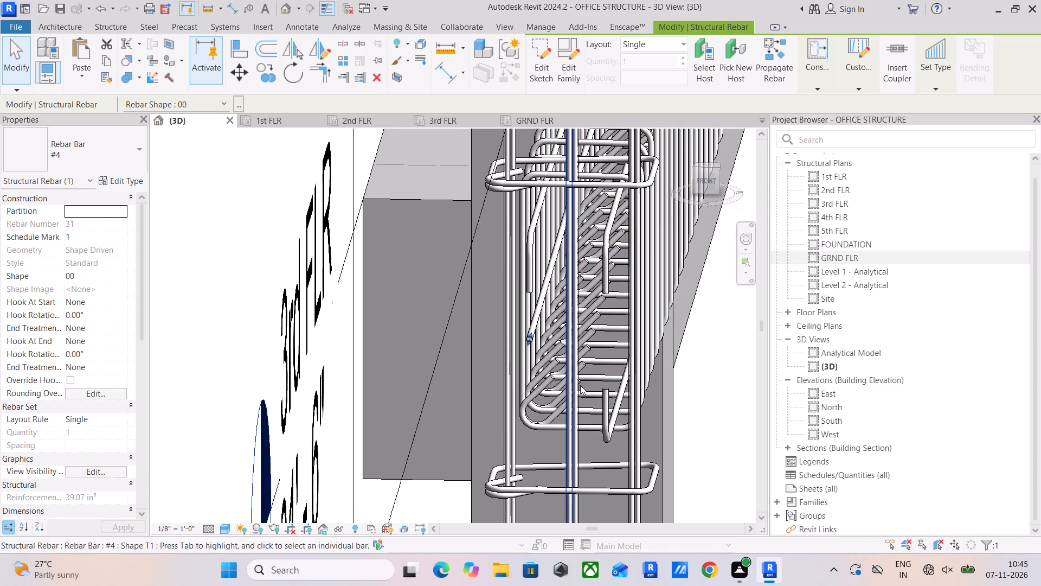
pyautogui.scroll(5, 490, 343)
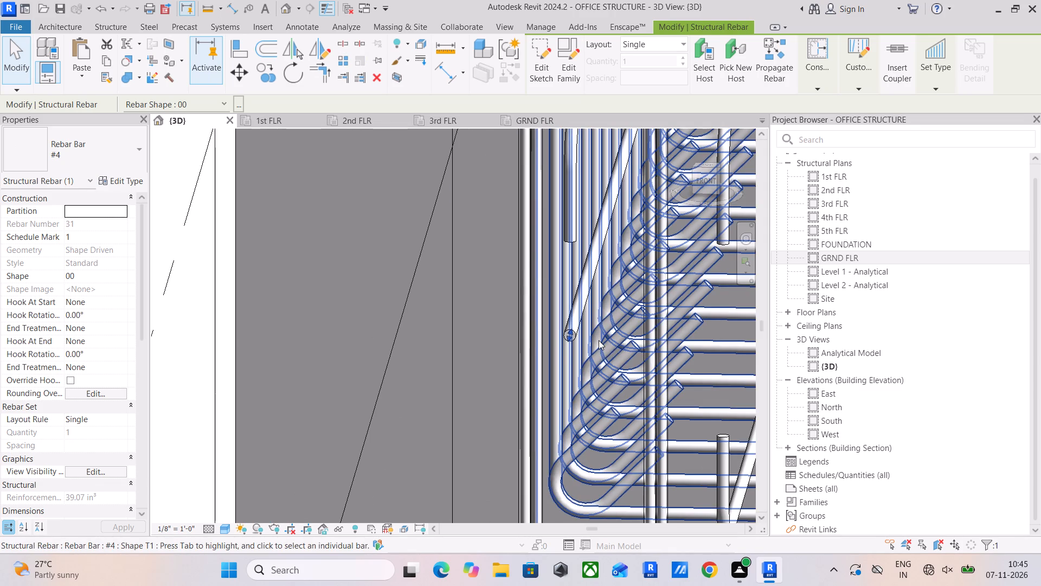
pyautogui.press('Delete')
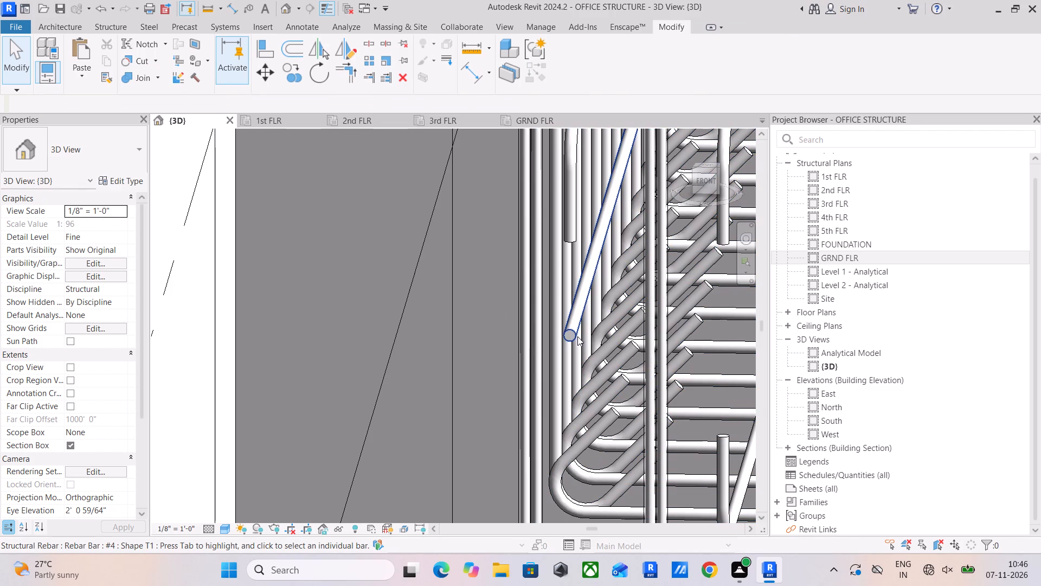
# Mirror a copy of the mid-height longitudinal #4 bar about the beam's centreline in the southern bay of 3rd FLR.
pyautogui.click(576, 335)
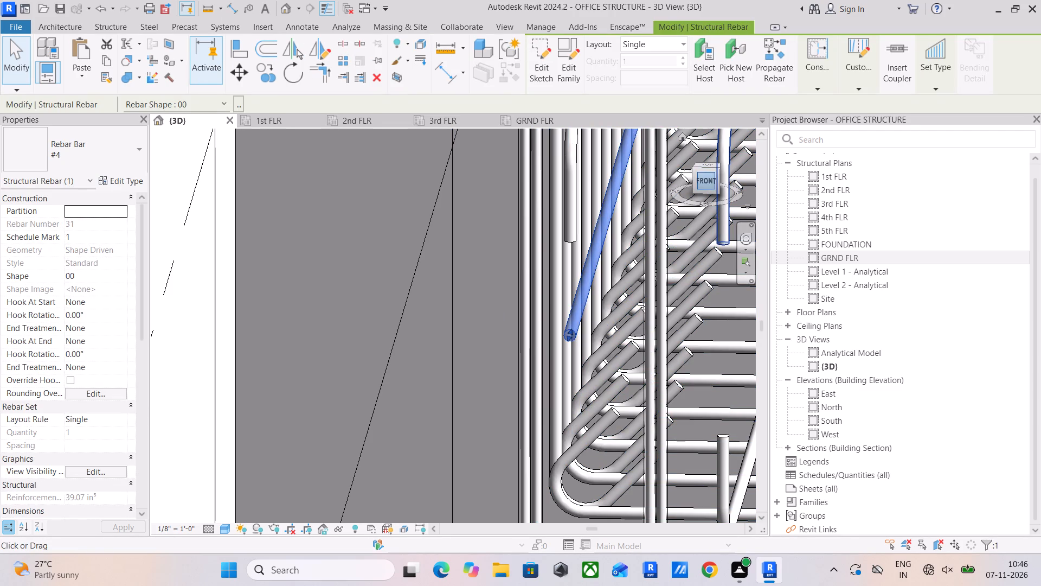
pyautogui.moveTo(706, 176); pyautogui.dragTo(706, 189)
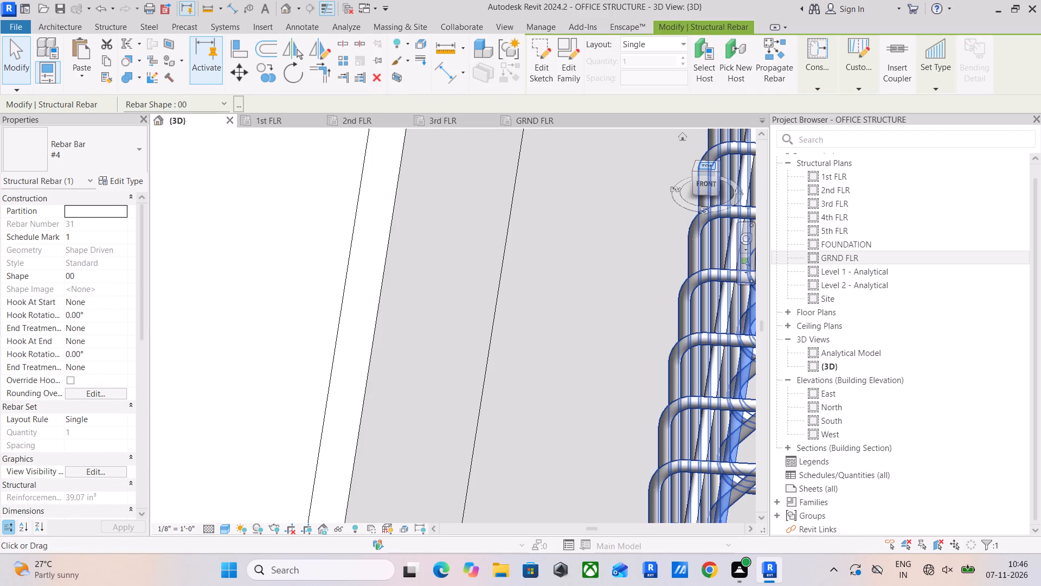
pyautogui.click(704, 168)
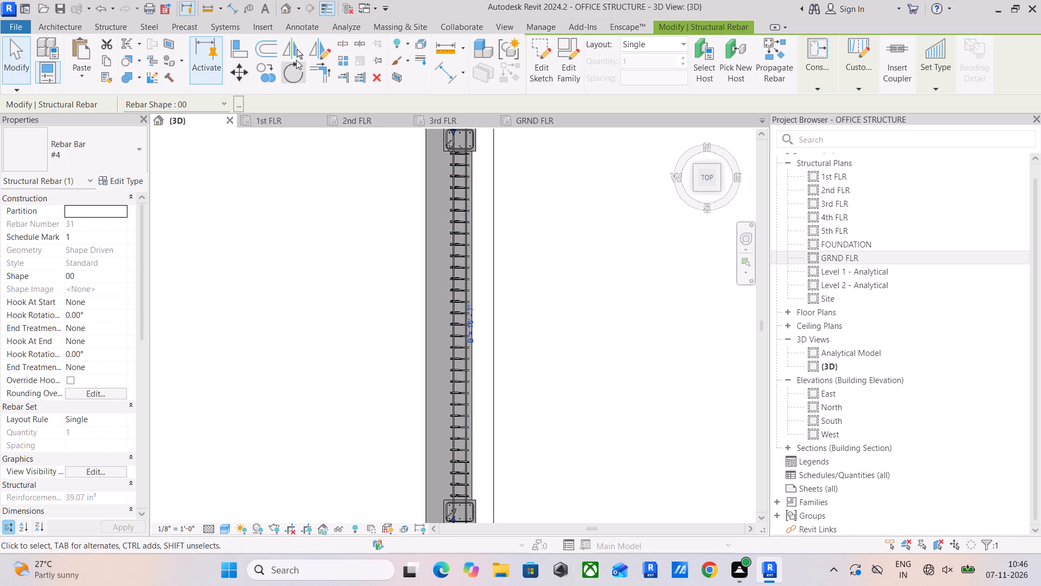
pyautogui.click(316, 49)
pyautogui.scroll(5, 471, 482)
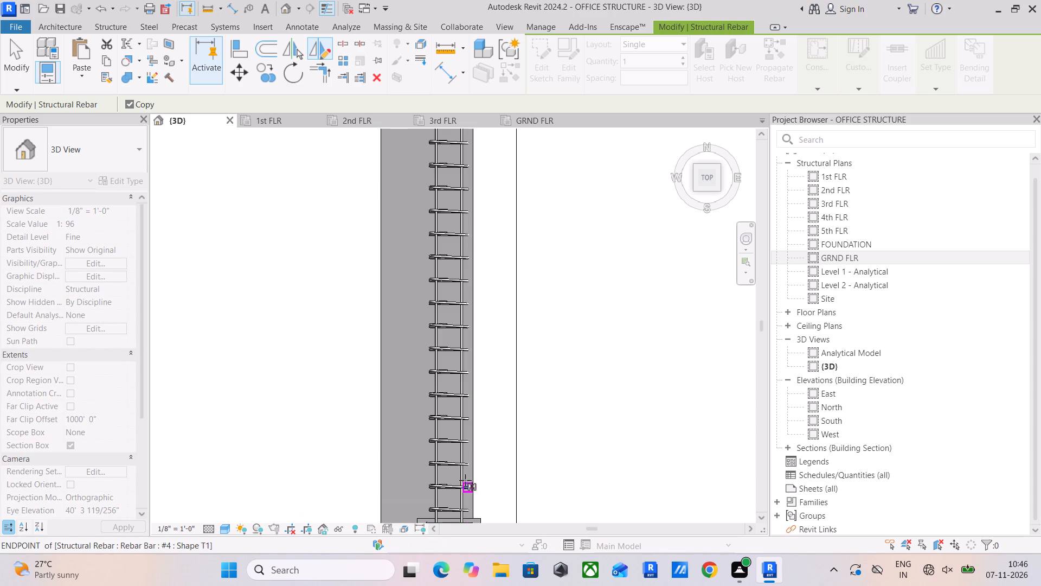
pyautogui.scroll(5, 442, 439)
pyautogui.click(452, 470)
pyautogui.click(453, 460)
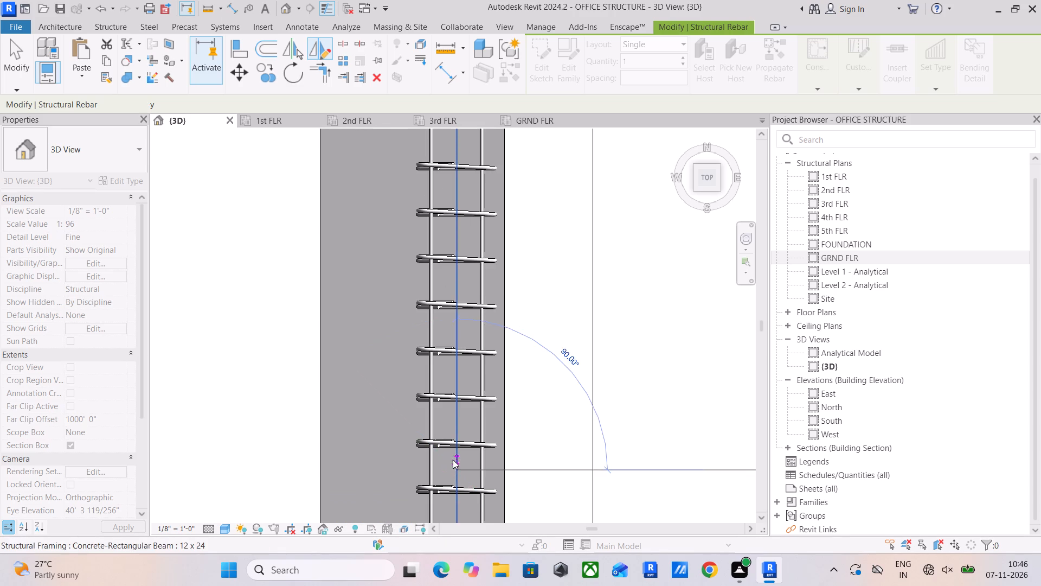
pyautogui.scroll(-4, 483, 469)
pyautogui.moveTo(485, 469); pyautogui.dragTo(454, 324, button='middle')
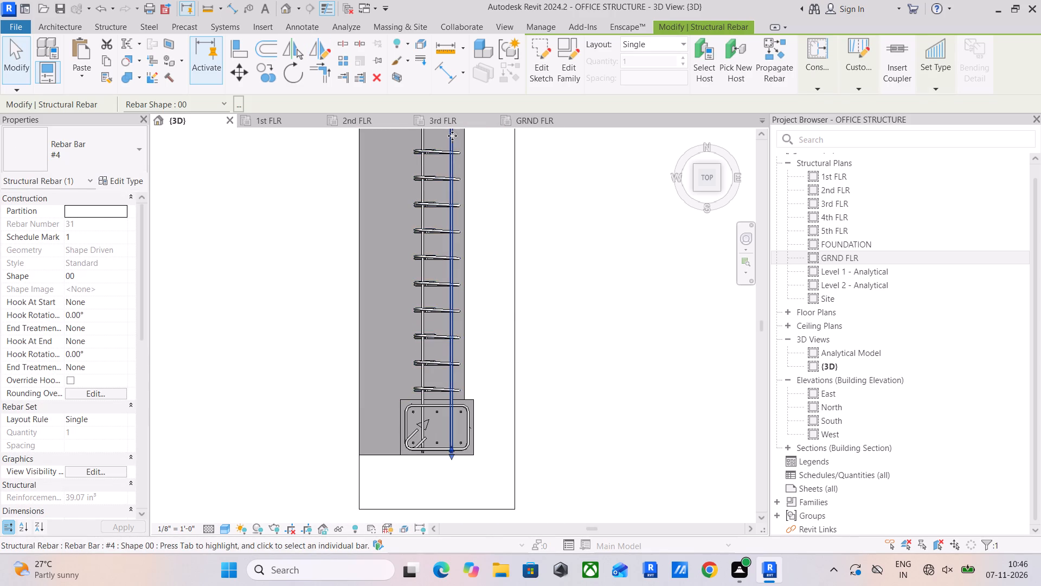
pyautogui.scroll(-4, 573, 351)
pyautogui.keyDown('shift'); pyautogui.moveTo(544, 416); pyautogui.dragTo(499, 319, button='middle'); pyautogui.keyUp('shift')
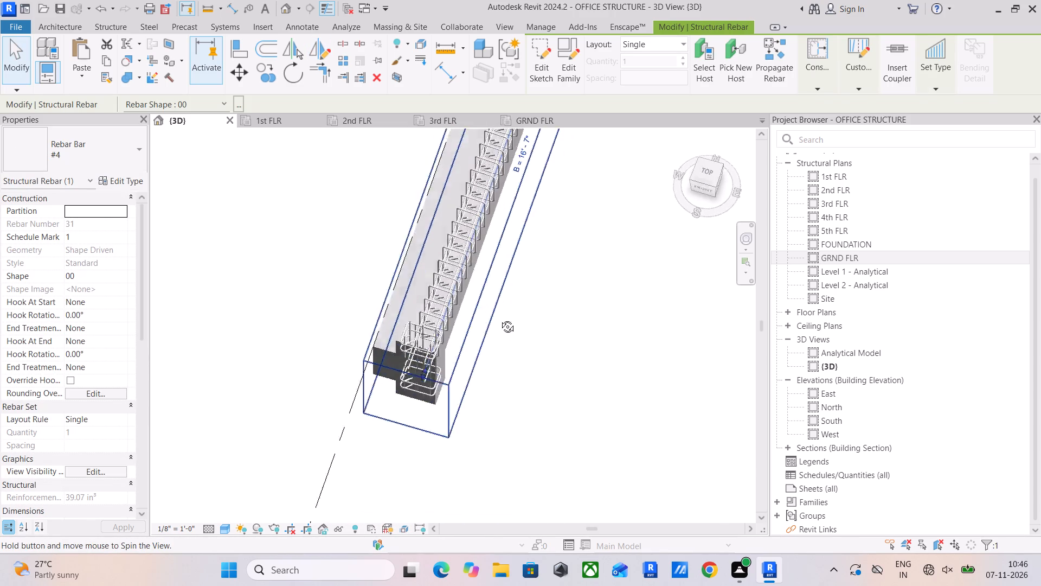
pyautogui.keyDown('shift'); pyautogui.moveTo(499, 319); pyautogui.dragTo(475, 154, button='middle'); pyautogui.keyUp('shift')
pyautogui.keyDown('shift'); pyautogui.scroll(4, 383, 165); pyautogui.keyUp('shift')
pyautogui.scroll(5, 416, 198)
pyautogui.scroll(1, 355, 228)
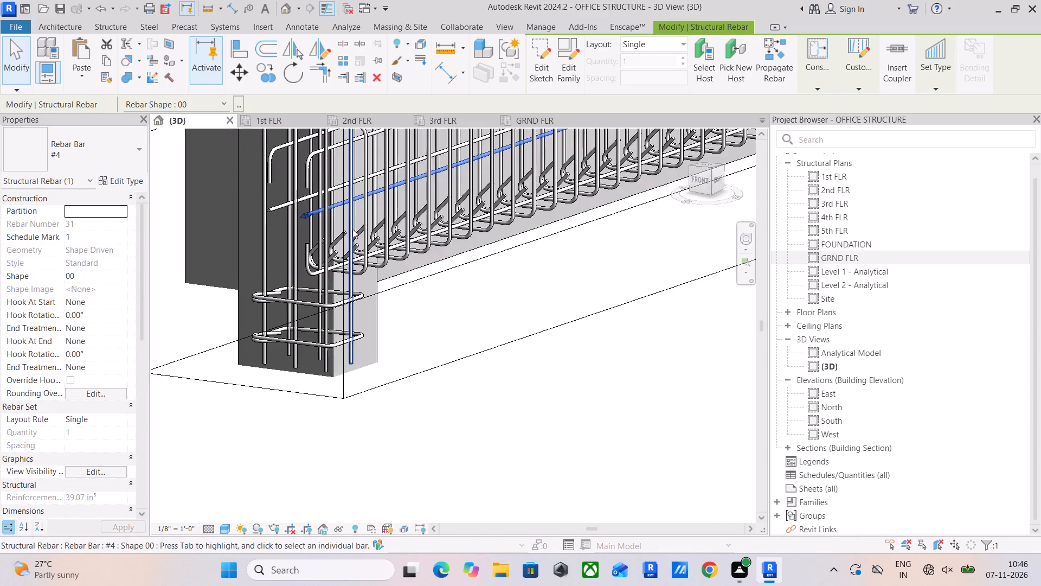
pyautogui.moveTo(335, 234); pyautogui.dragTo(370, 263, button='middle')
pyautogui.click(509, 328)
# Examine the southern-bay beam's reinforcement in 3D from the column end and along its full length.
pyautogui.keyDown('shift'); pyautogui.moveTo(378, 263); pyautogui.dragTo(461, 273, button='middle'); pyautogui.keyUp('shift')
pyautogui.moveTo(472, 279); pyautogui.dragTo(44, 253, button='middle')
pyautogui.scroll(4, 445, 272)
pyautogui.scroll(-8, 404, 269)
pyautogui.keyDown('shift'); pyautogui.moveTo(480, 316); pyautogui.dragTo(434, 330, button='middle'); pyautogui.keyUp('shift')
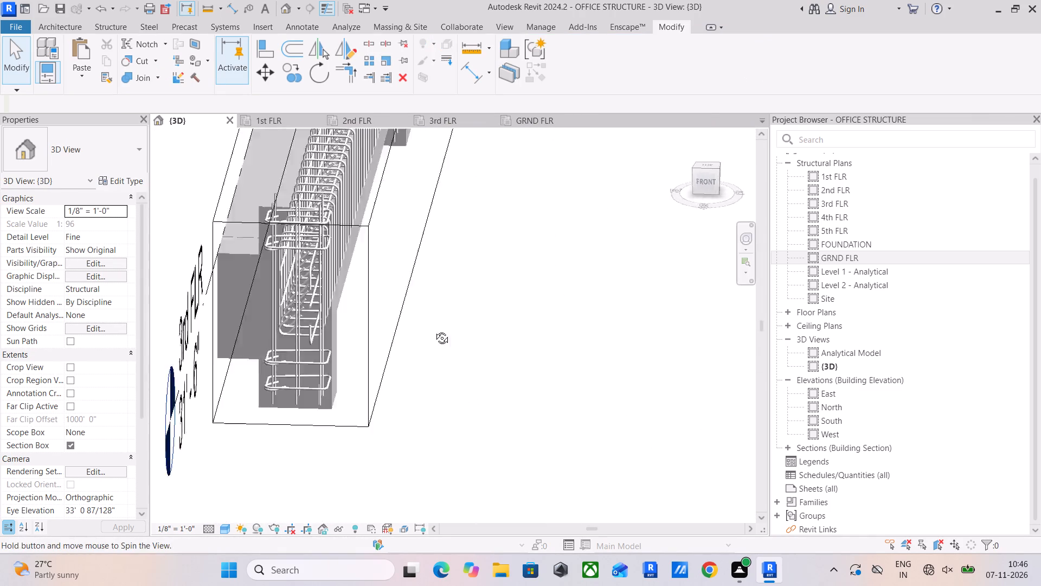
pyautogui.keyDown('shift'); pyautogui.moveTo(434, 330); pyautogui.dragTo(252, 307, button='middle'); pyautogui.keyUp('shift')
pyautogui.moveTo(249, 306); pyautogui.dragTo(625, 398, button='middle')
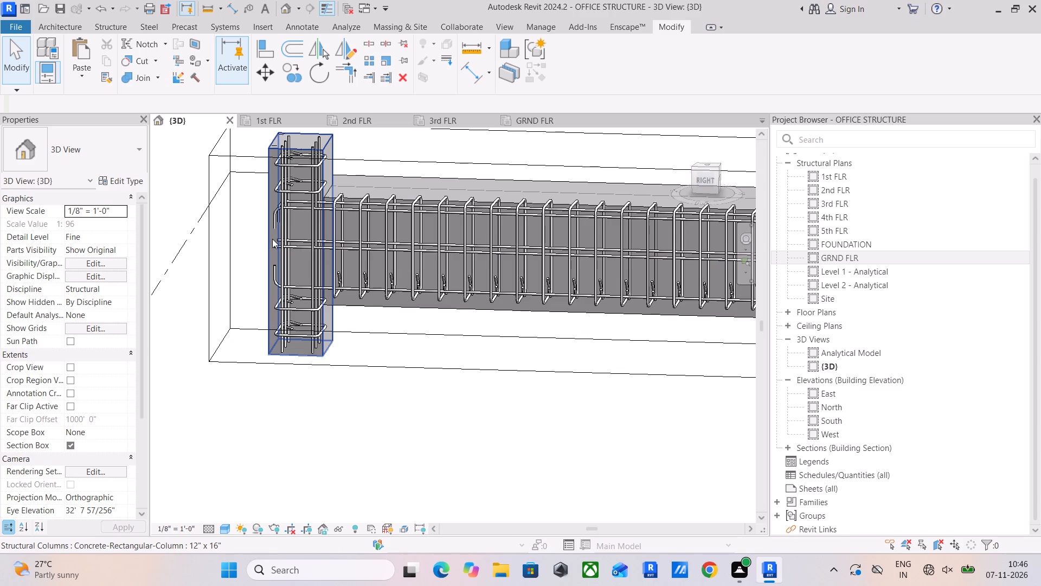
pyautogui.scroll(-1, 285, 254)
pyautogui.moveTo(272, 289); pyautogui.dragTo(226, 367, button='middle')
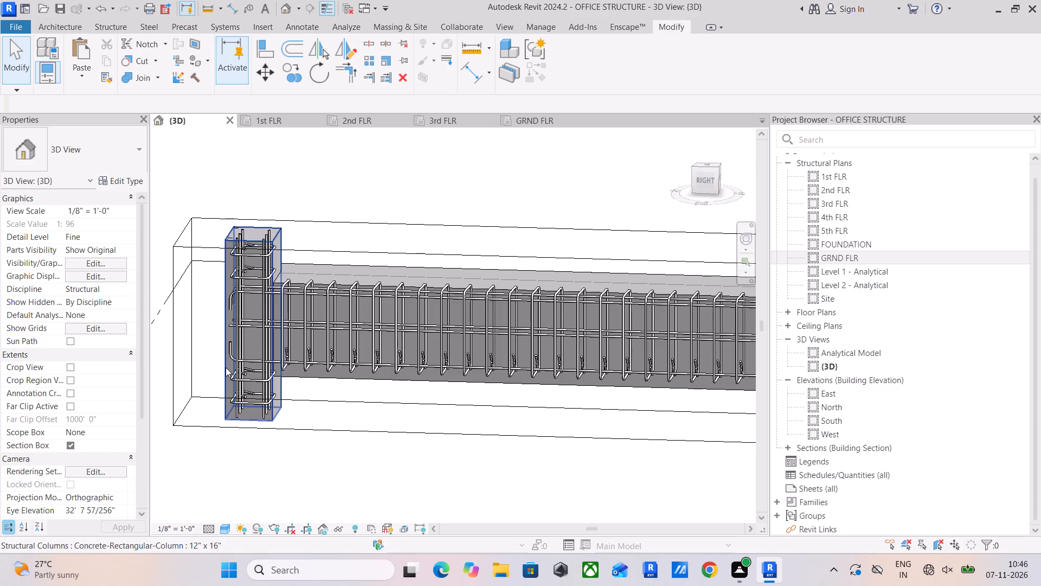
pyautogui.scroll(-4, 226, 367)
pyautogui.moveTo(286, 378); pyautogui.dragTo(232, 407, button='middle')
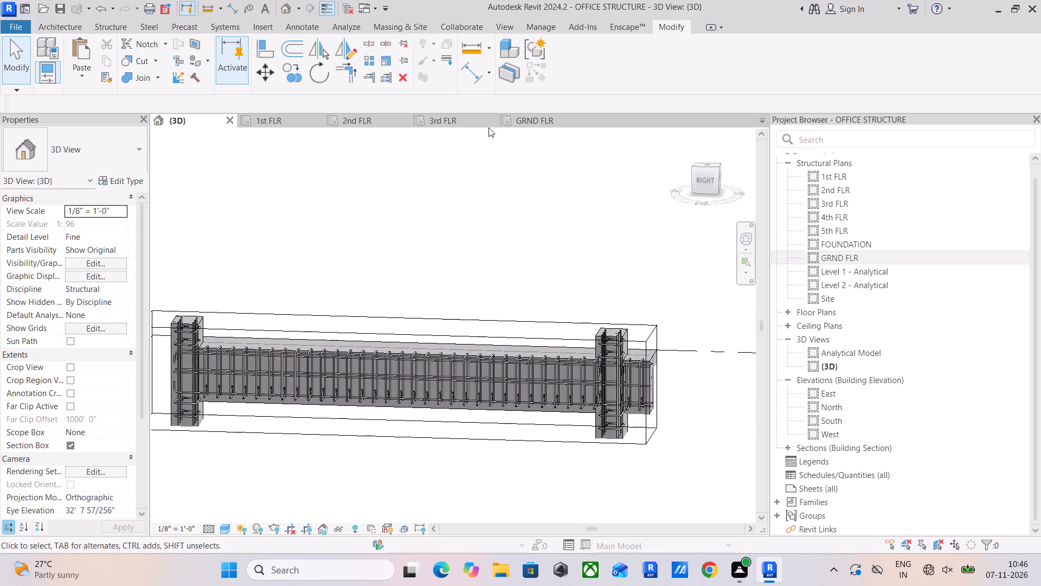
# Select the stirrup set of the next bay north on the 3rd FLR east edge and isolate it in 3D with a selection box.
pyautogui.click(519, 122)
pyautogui.click(461, 121)
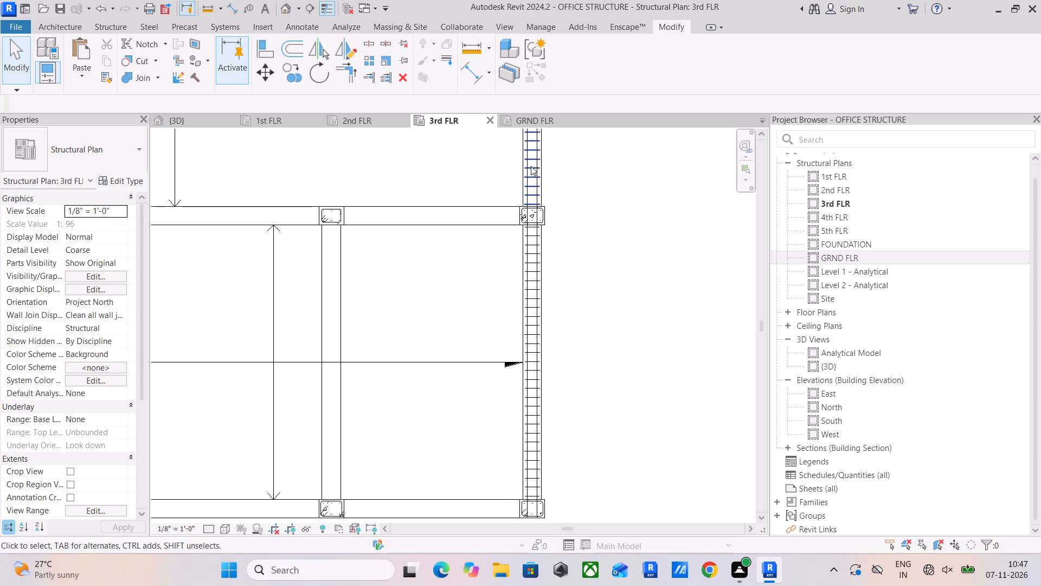
pyautogui.moveTo(531, 167); pyautogui.dragTo(535, 241, button='middle')
pyautogui.click(536, 231)
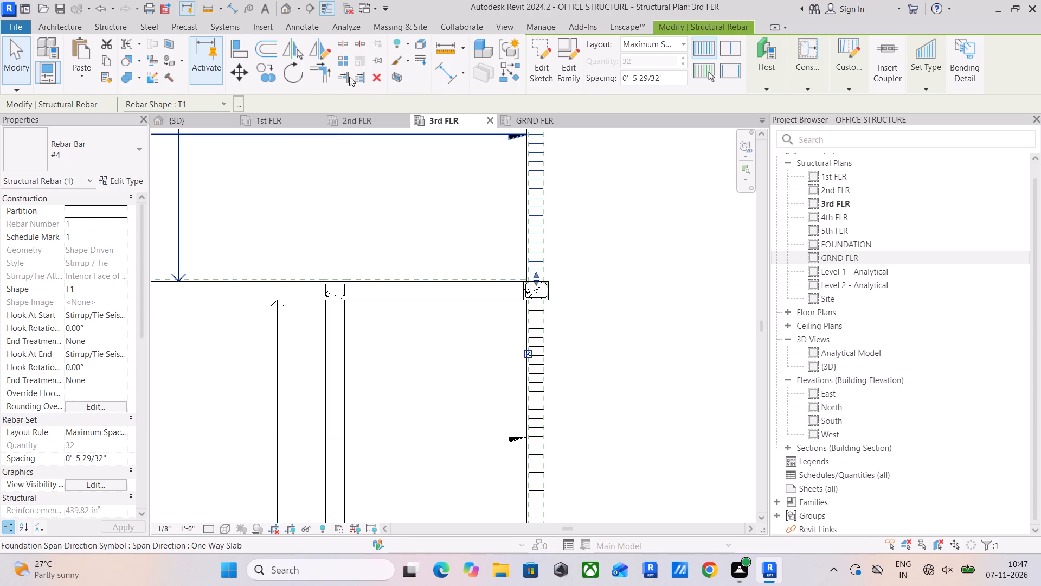
pyautogui.click(396, 75)
pyautogui.scroll(4, 381, 272)
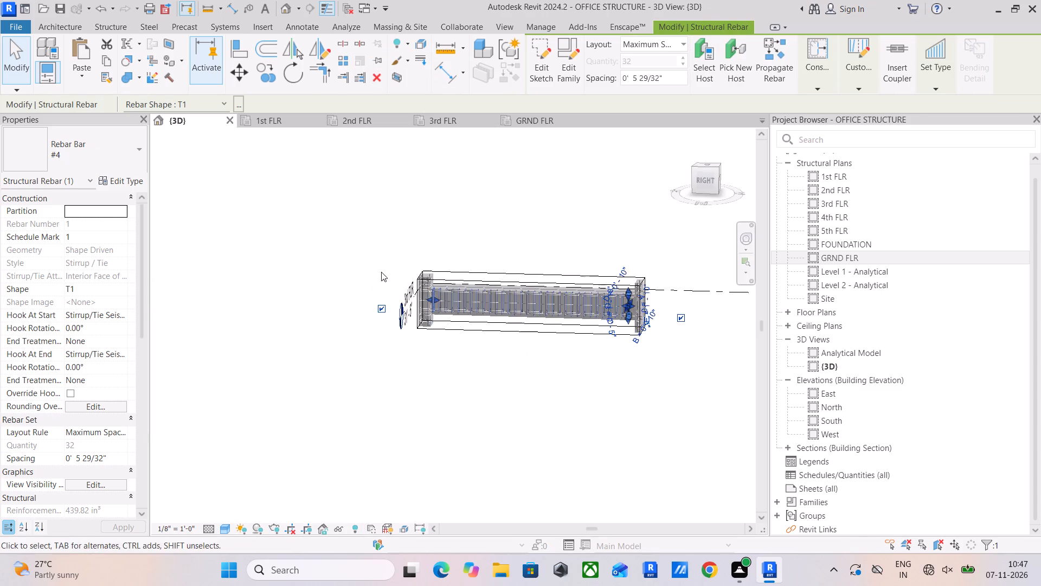
pyautogui.scroll(7, 381, 272)
pyautogui.click(468, 352)
# Mirror a copy of the northern bay's mid-height longitudinal #4 bar about the 12 x 24 beam's centreline.
pyautogui.scroll(11, 478, 271)
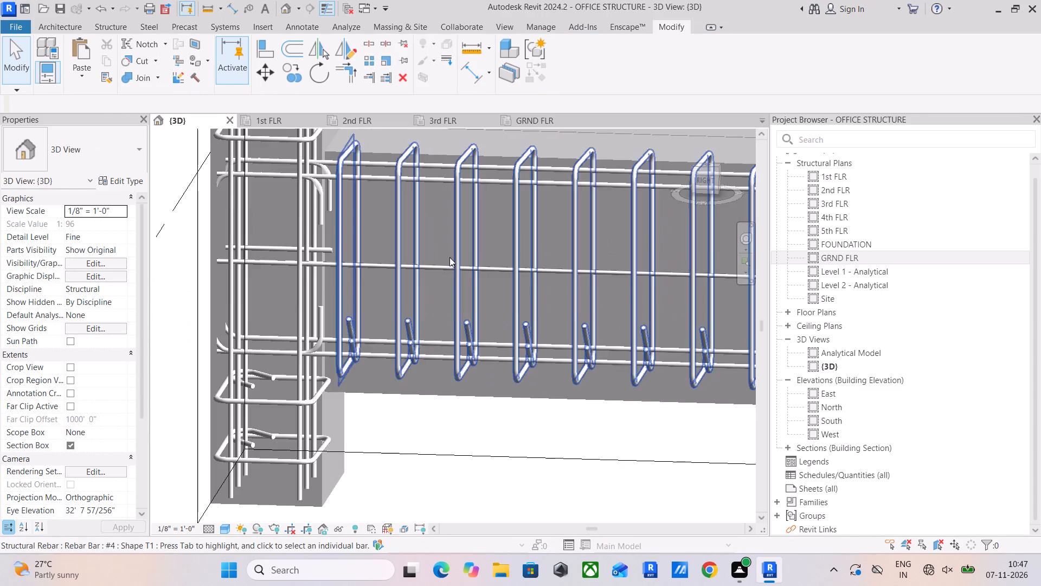
pyautogui.click(430, 269)
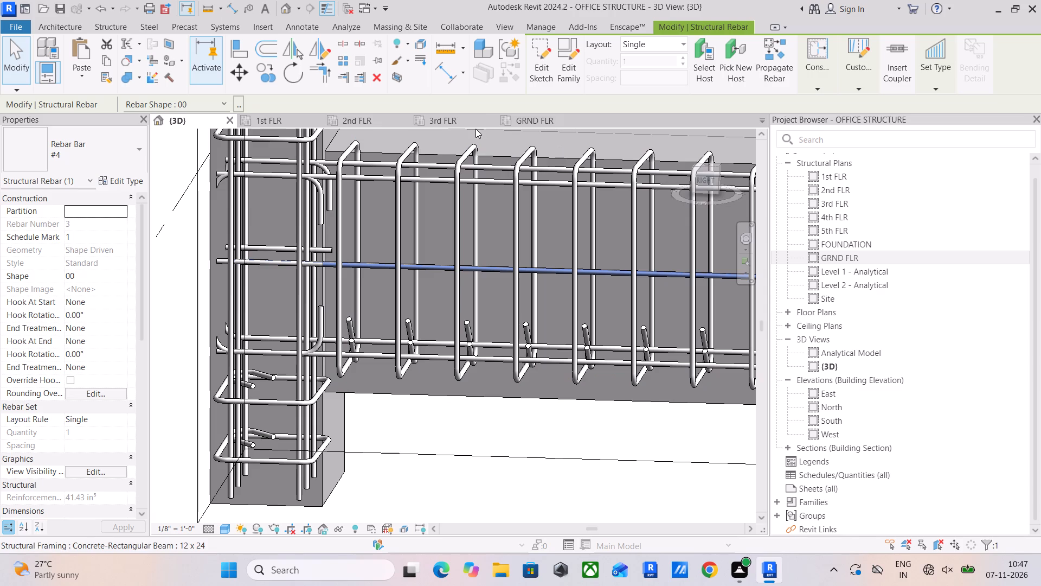
pyautogui.click(705, 165)
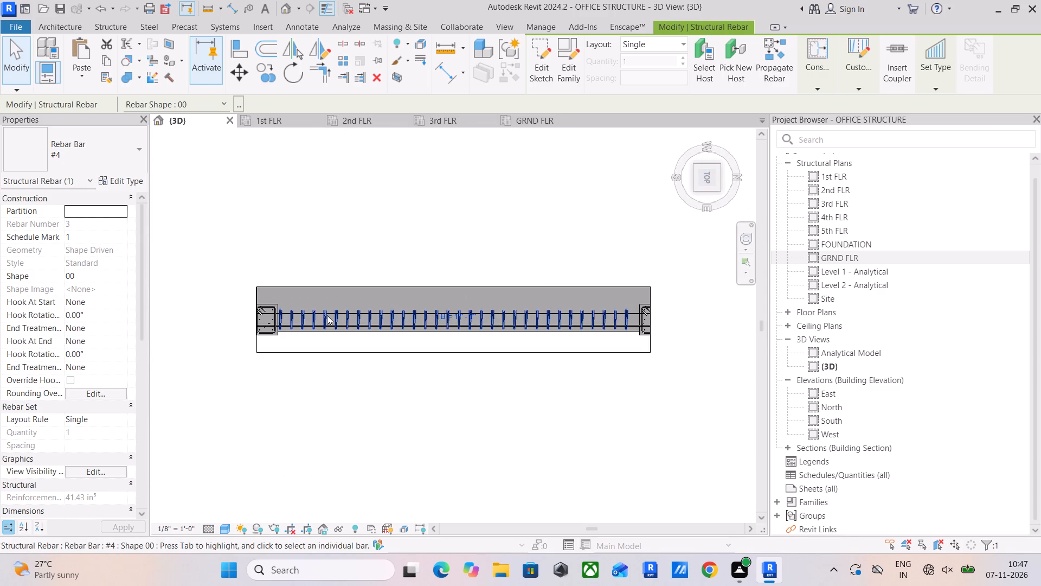
pyautogui.scroll(5, 301, 327)
pyautogui.click(325, 53)
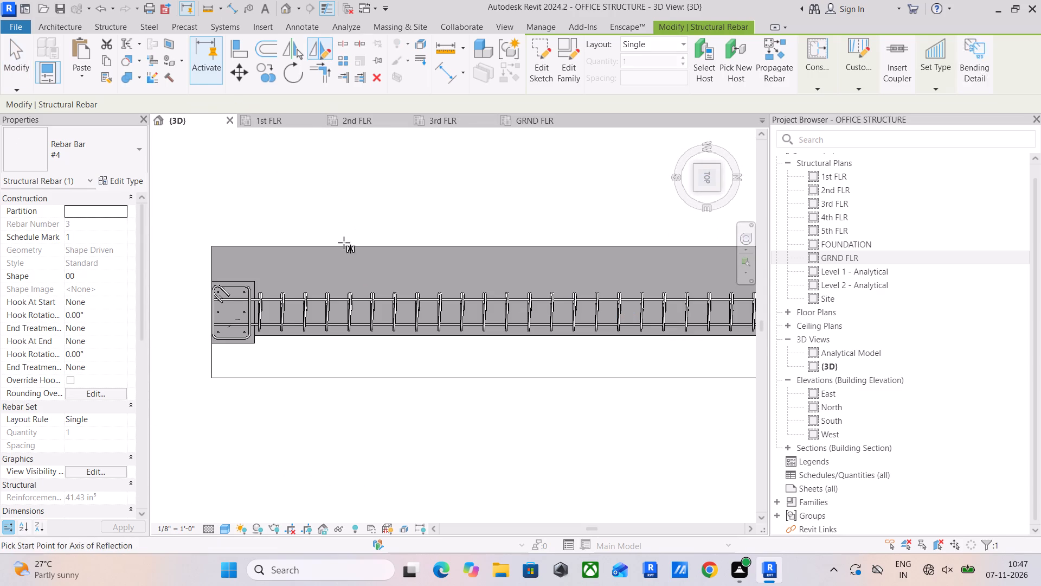
pyautogui.scroll(5, 312, 313)
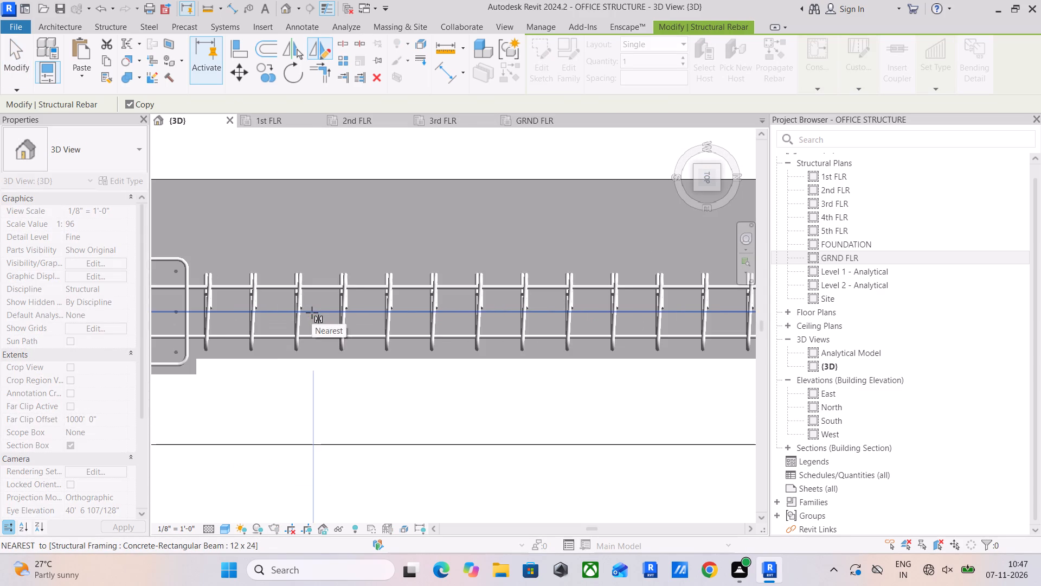
pyautogui.click(310, 313)
pyautogui.click(327, 311)
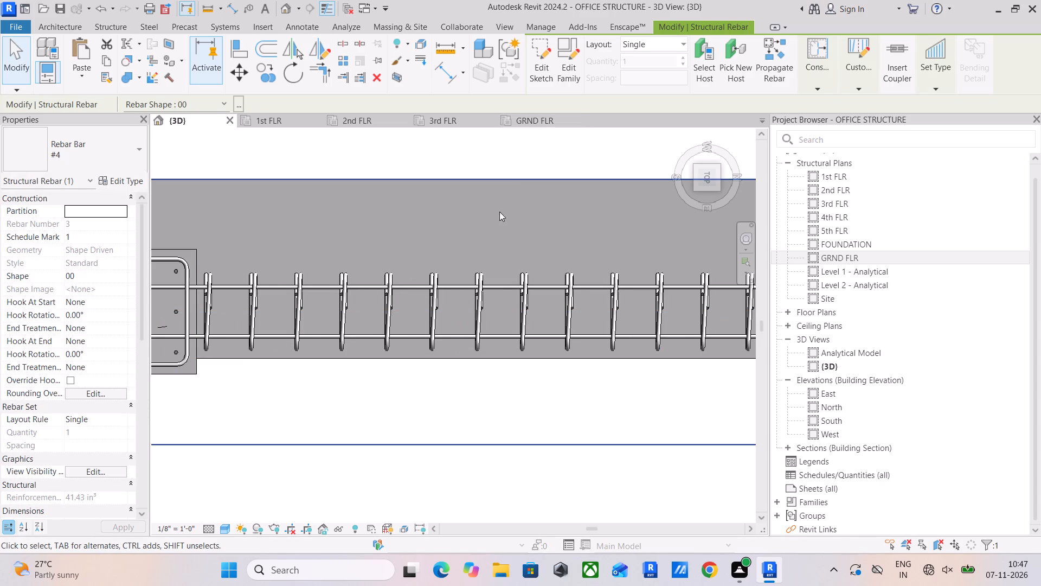
pyautogui.moveTo(707, 175); pyautogui.dragTo(737, 509)
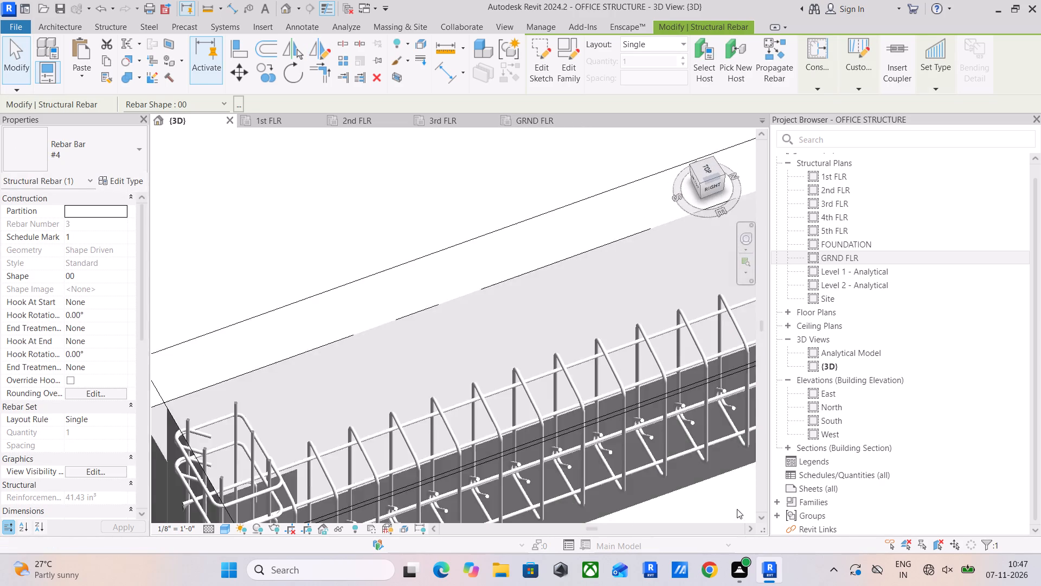
pyautogui.moveTo(737, 509); pyautogui.dragTo(723, 470)
pyautogui.click(384, 174)
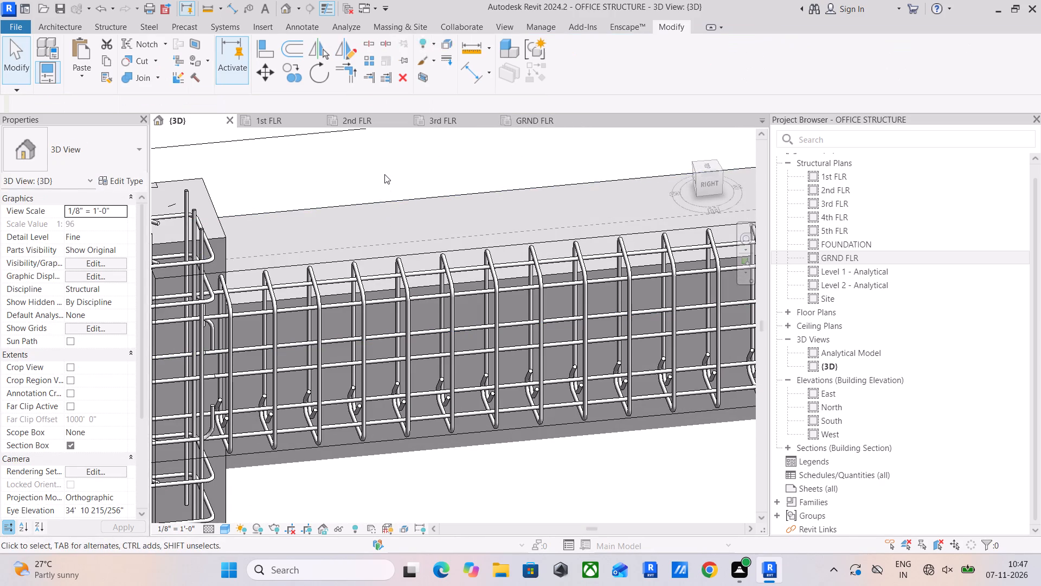
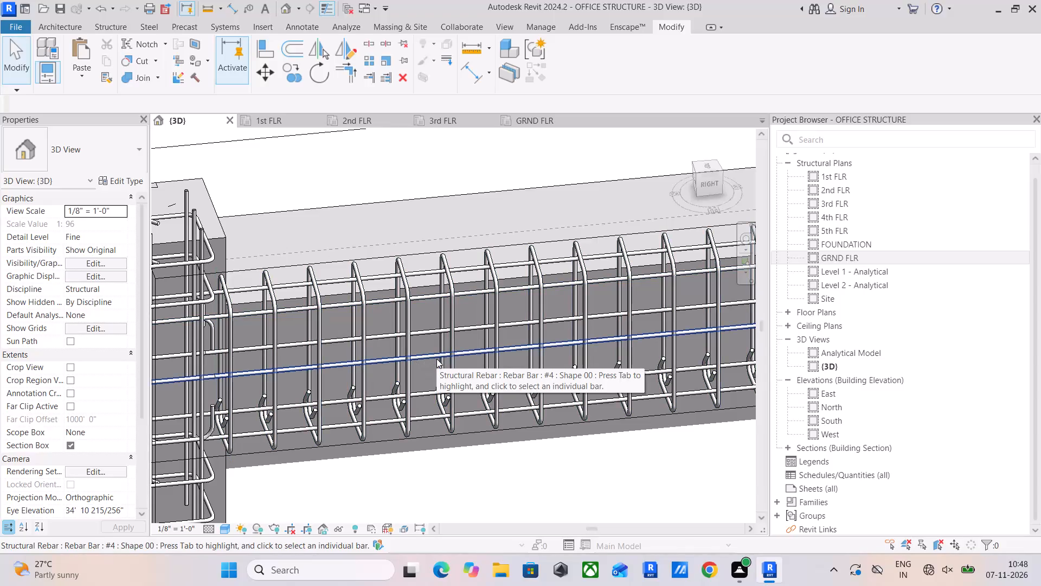
# Select the stirrup set of the northernmost bay on the 3rd FLR east edge and isolate it in 3D with a selection box.
pyautogui.scroll(-4, 439, 355)
pyautogui.moveTo(448, 361); pyautogui.dragTo(519, 304, button='middle')
pyautogui.scroll(-4, 521, 313)
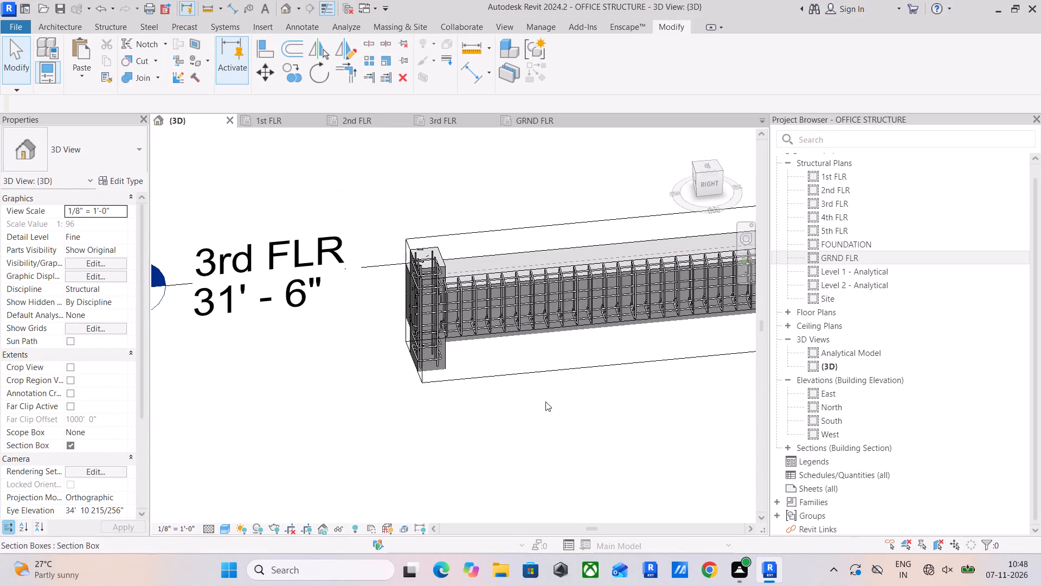
pyautogui.scroll(-3, 545, 402)
pyautogui.click(548, 419)
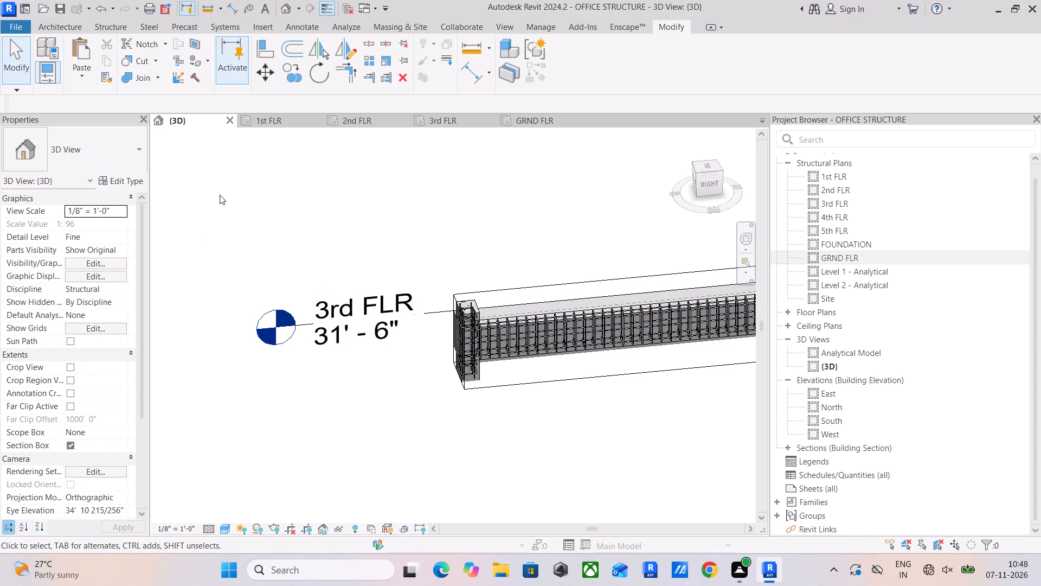
pyautogui.click(459, 119)
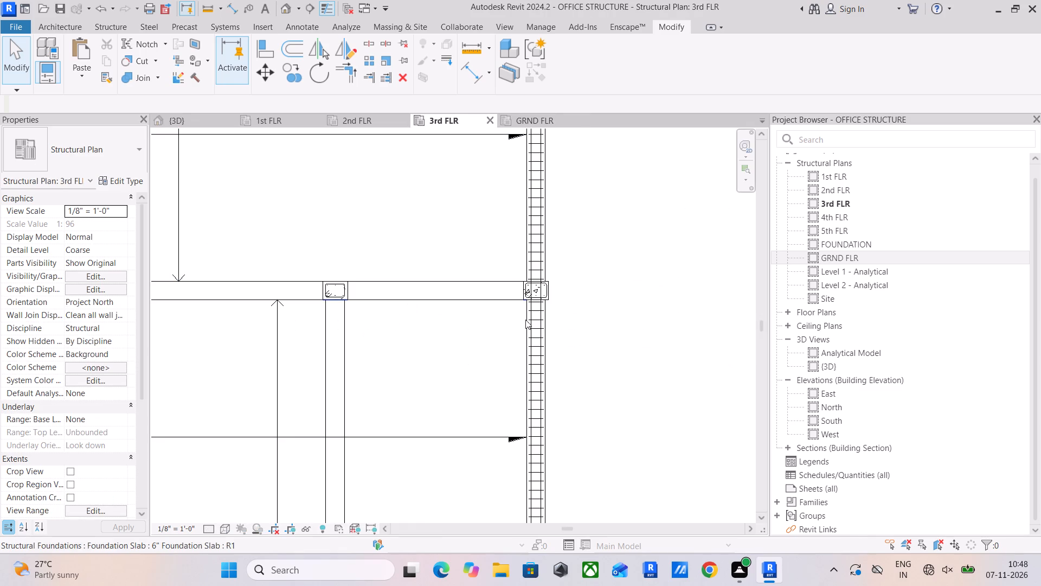
pyautogui.scroll(3, 538, 352)
pyautogui.scroll(-8, 538, 352)
pyautogui.moveTo(549, 359); pyautogui.dragTo(539, 464, button='middle')
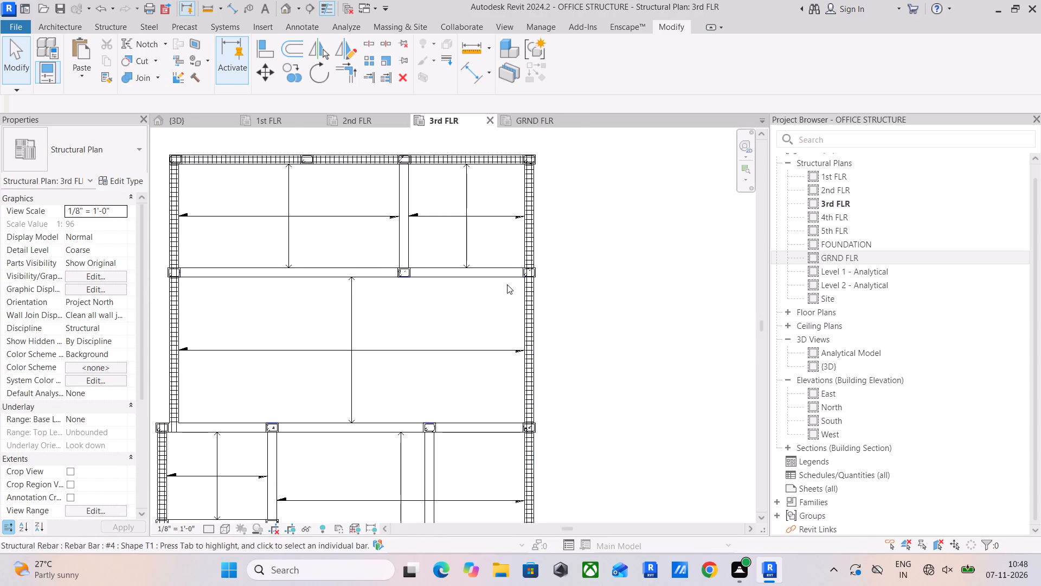
pyautogui.moveTo(507, 284); pyautogui.dragTo(494, 393, button='middle')
pyautogui.scroll(11, 528, 305)
pyautogui.click(507, 315)
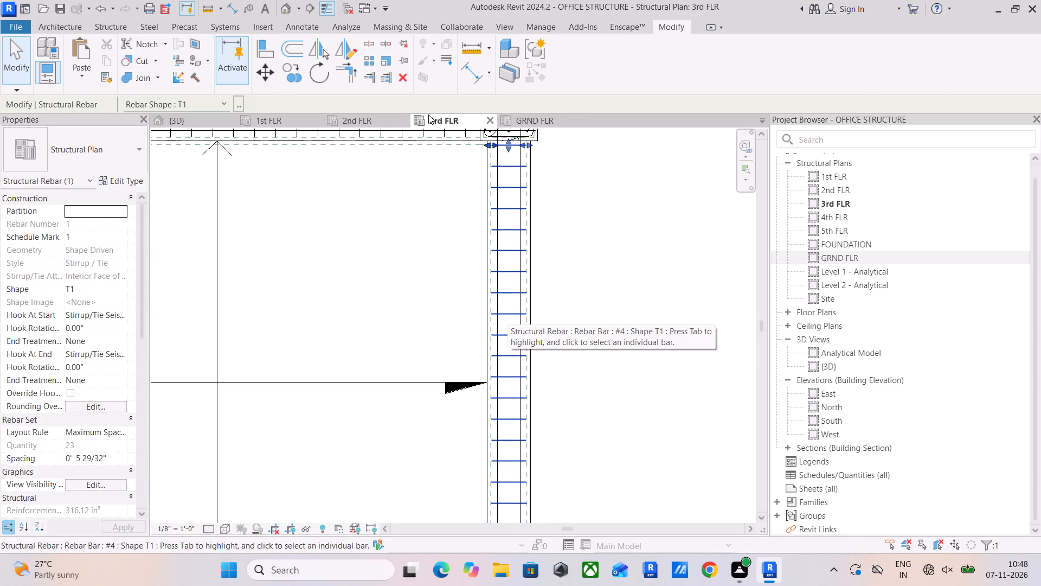
pyautogui.click(403, 73)
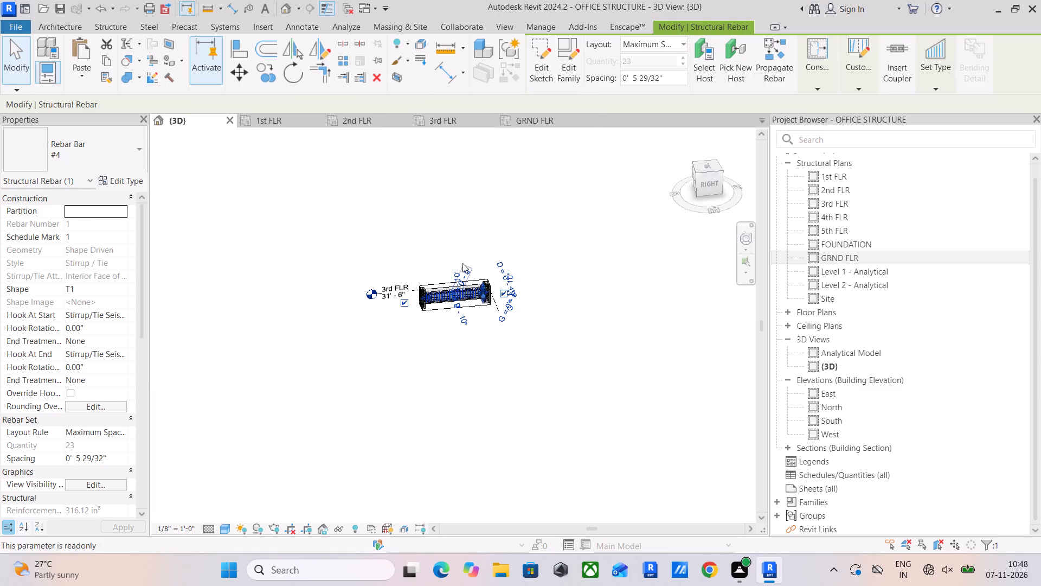
# Delete the duplicate mid-height longitudinal #4 bar in the northernmost east-edge beam.
pyautogui.scroll(16, 413, 280)
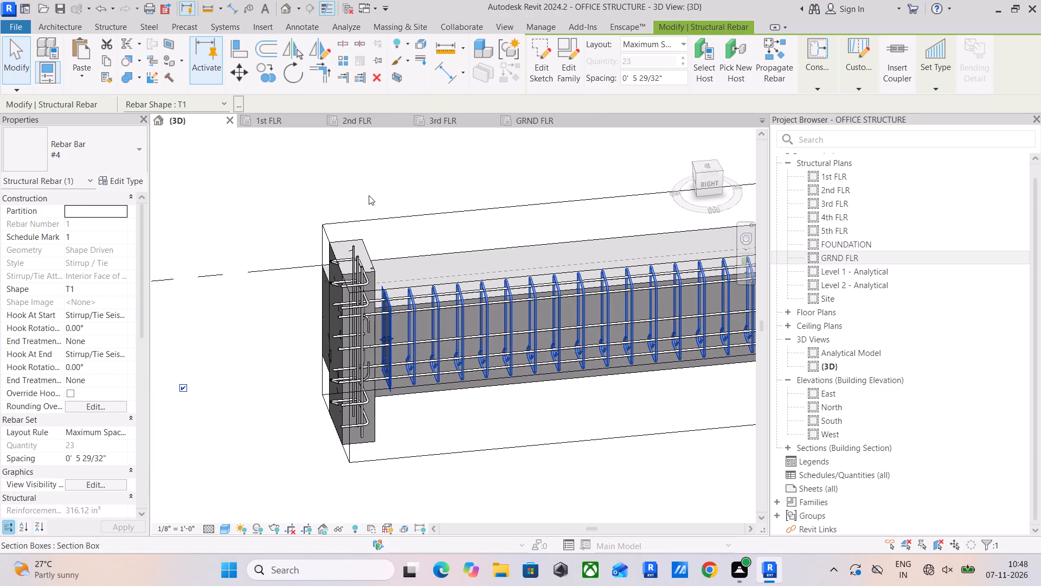
pyautogui.click(380, 181)
pyautogui.scroll(5, 400, 378)
pyautogui.click(408, 307)
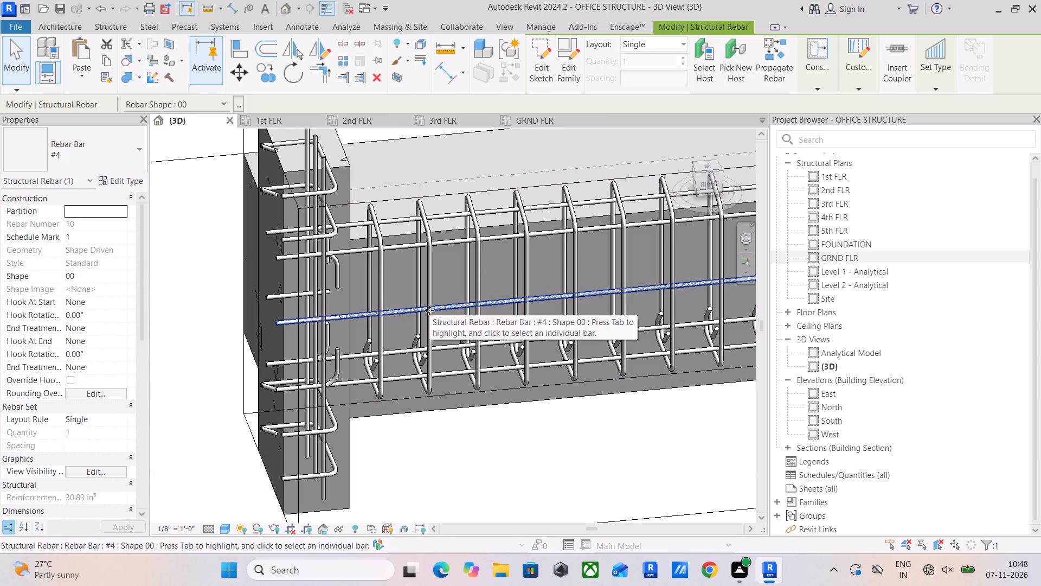
pyautogui.press('Delete')
# Mirror a copy of the remaining mid-height #4 bar about the 12 x 24 beam's centreline, working from the top view.
pyautogui.click(399, 311)
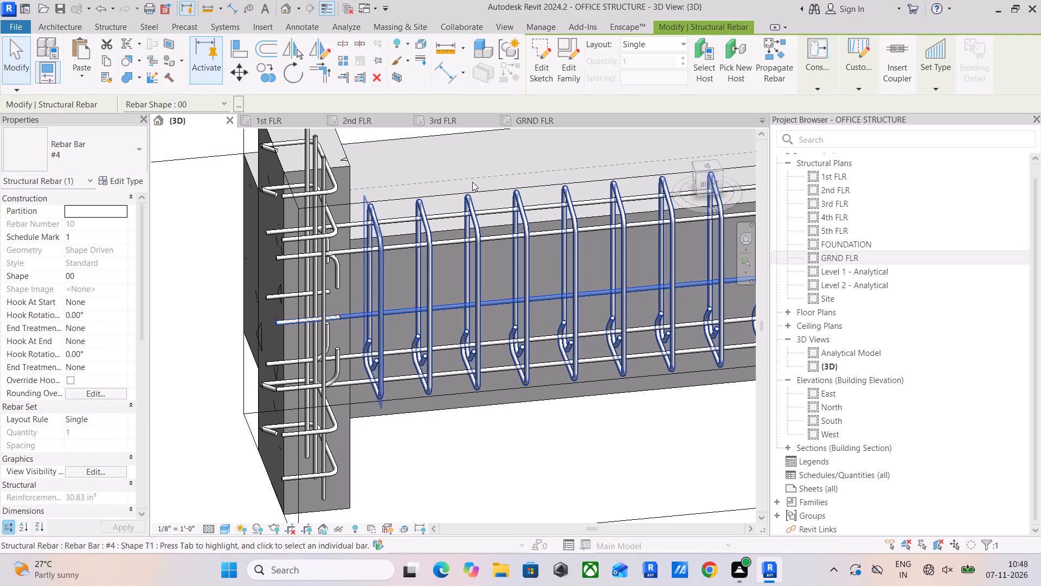
pyautogui.click(706, 167)
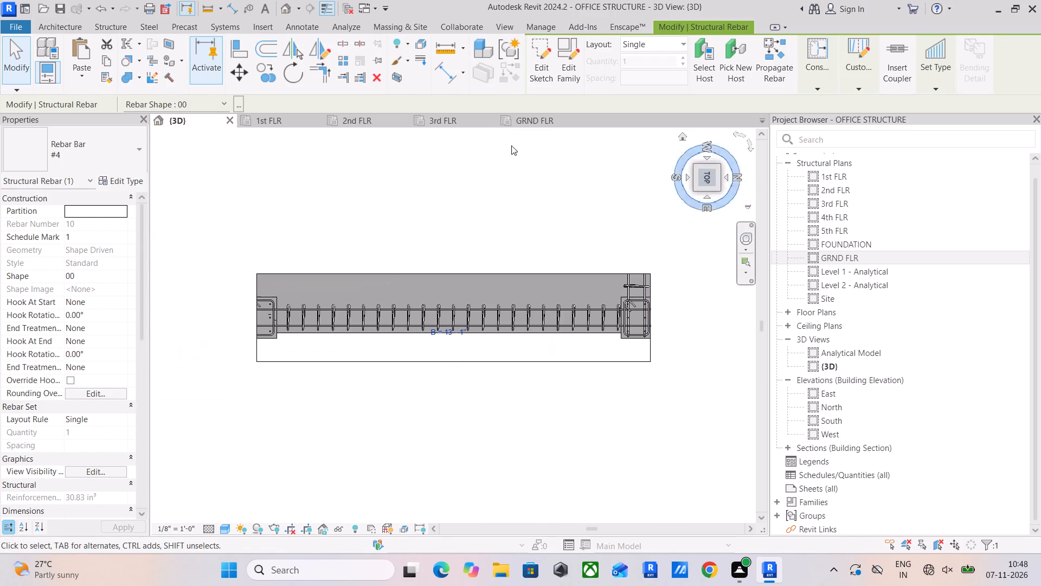
pyautogui.click(313, 52)
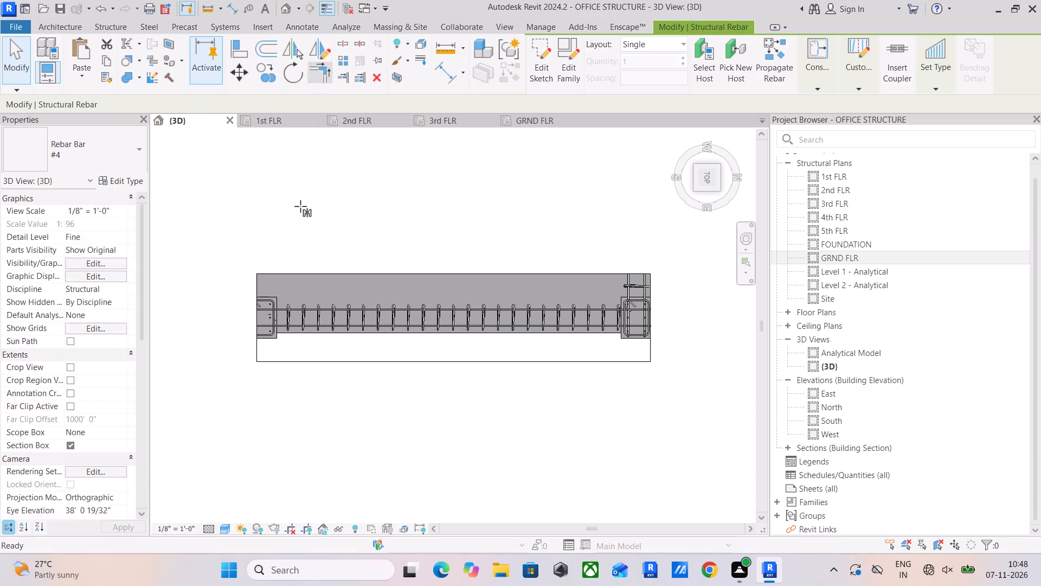
pyautogui.scroll(9, 289, 301)
pyautogui.click(285, 332)
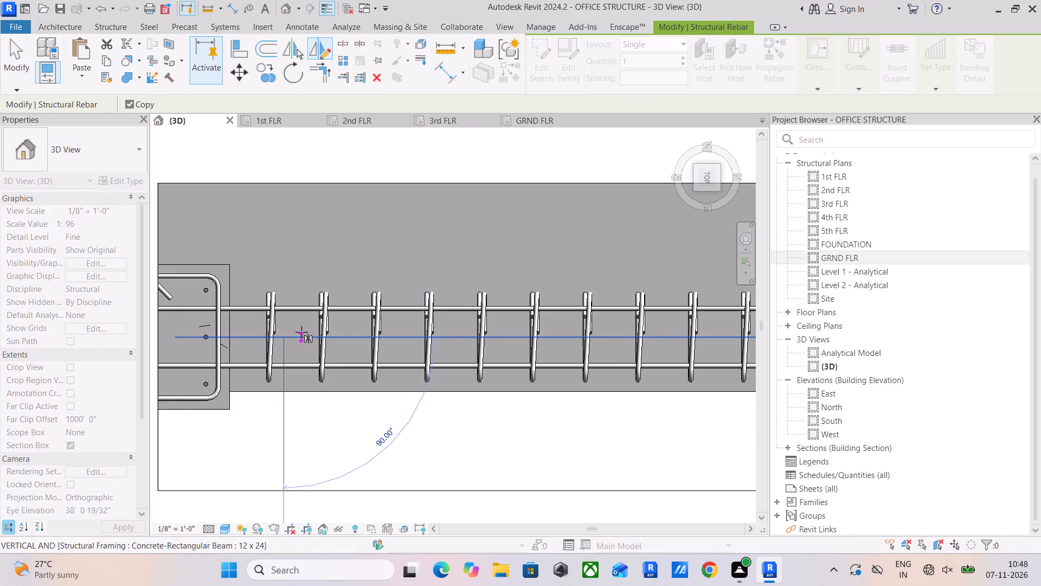
pyautogui.click(306, 337)
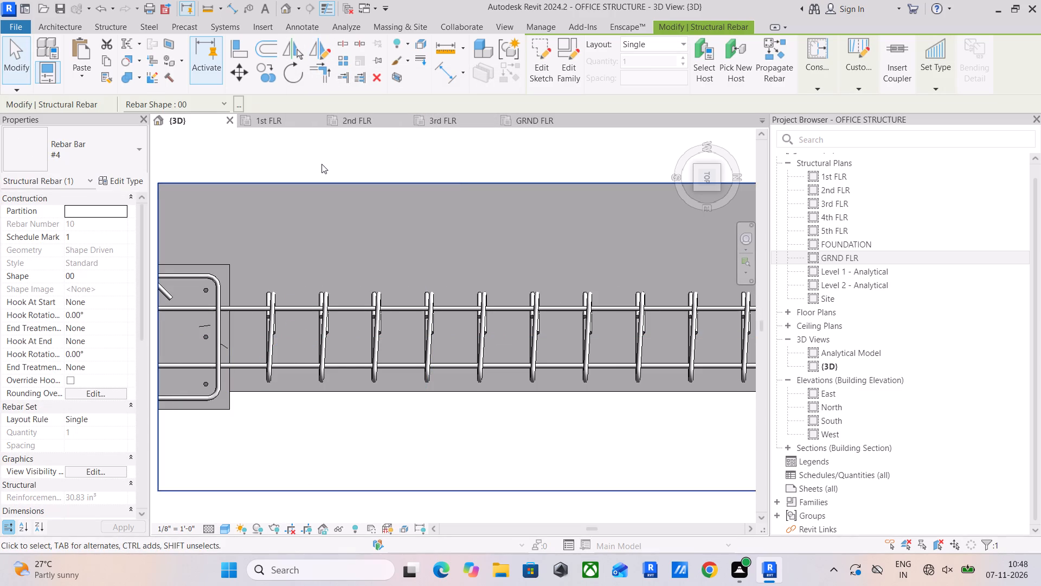
pyautogui.moveTo(710, 175); pyautogui.dragTo(707, 167)
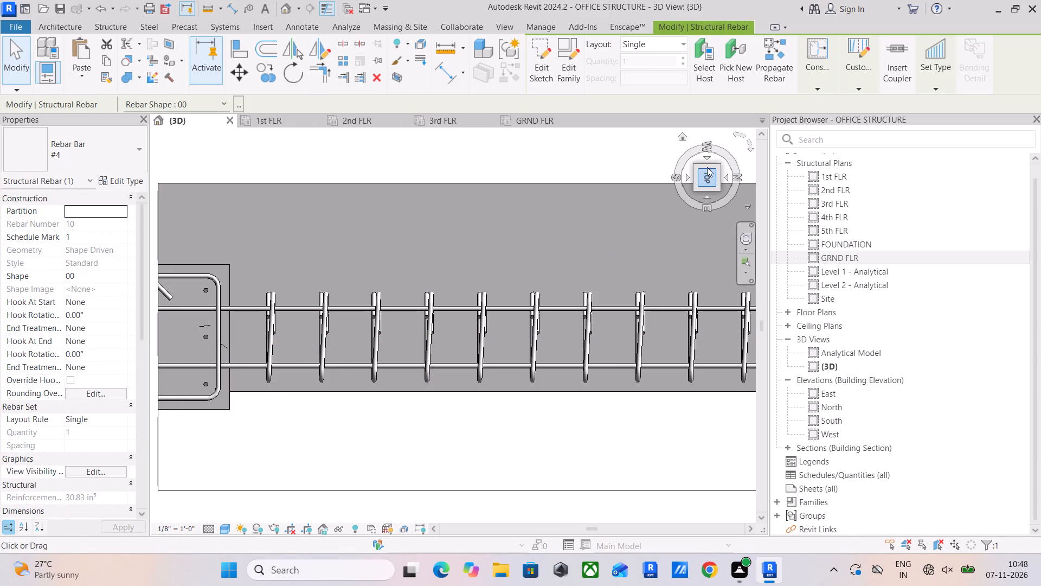
pyautogui.moveTo(707, 167); pyautogui.dragTo(718, 500)
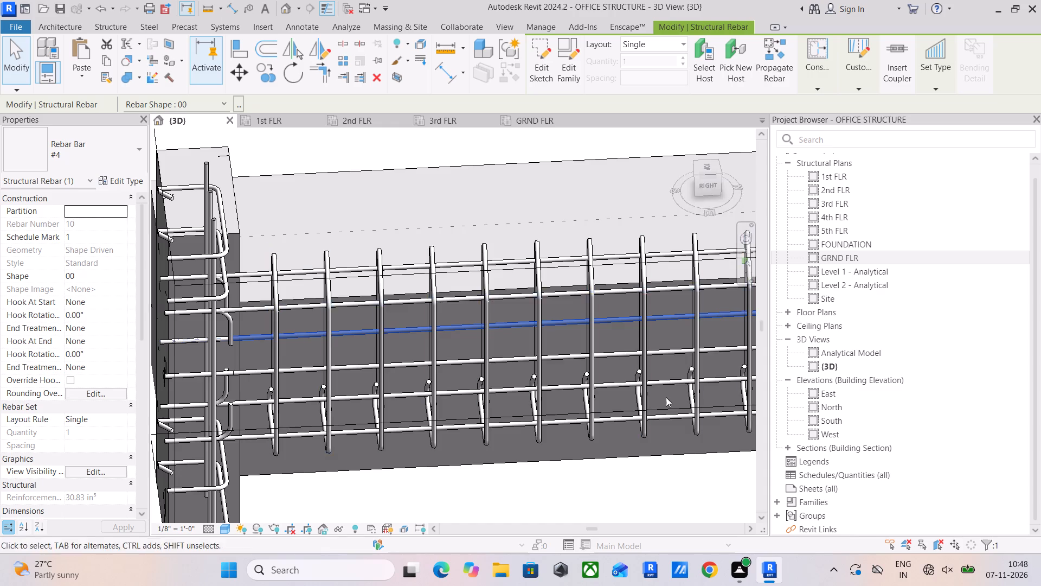
pyautogui.moveTo(667, 391); pyautogui.dragTo(669, 278, button='middle')
pyautogui.click(583, 398)
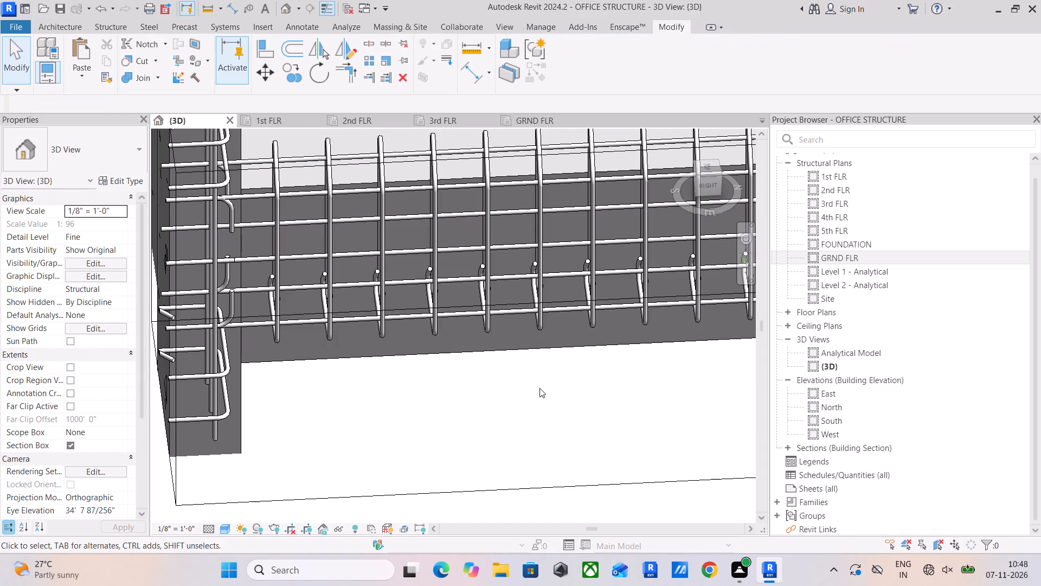
# Delete the overlapping mid-height #4 bar that runs from the adjacent bay into the column at the beam's south end.
pyautogui.scroll(-4, 470, 399)
pyautogui.moveTo(470, 399); pyautogui.dragTo(505, 399, button='middle')
pyautogui.scroll(4, 374, 306)
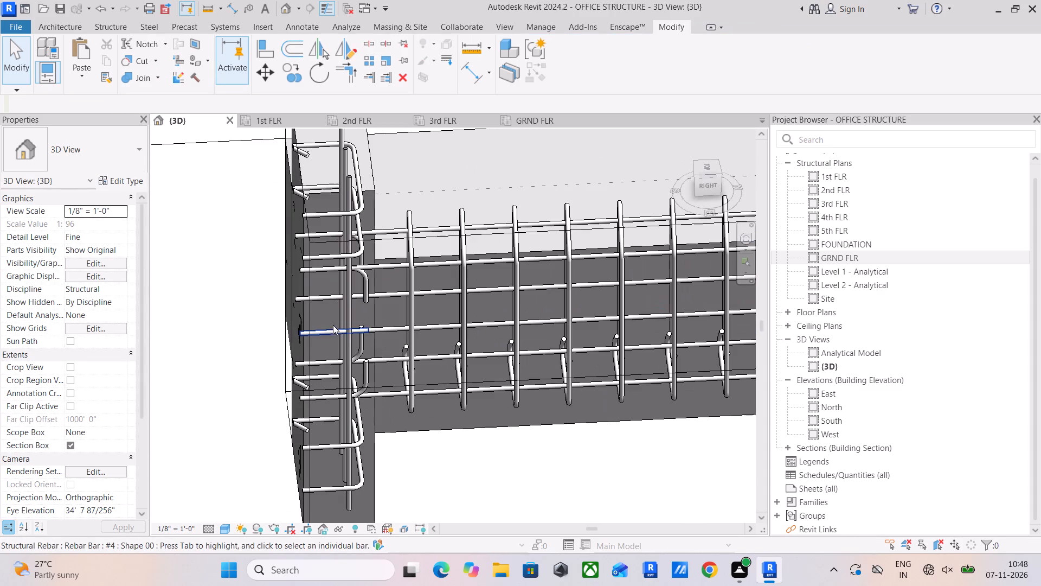
pyautogui.click(330, 328)
pyautogui.moveTo(409, 407); pyautogui.dragTo(480, 408, button='middle')
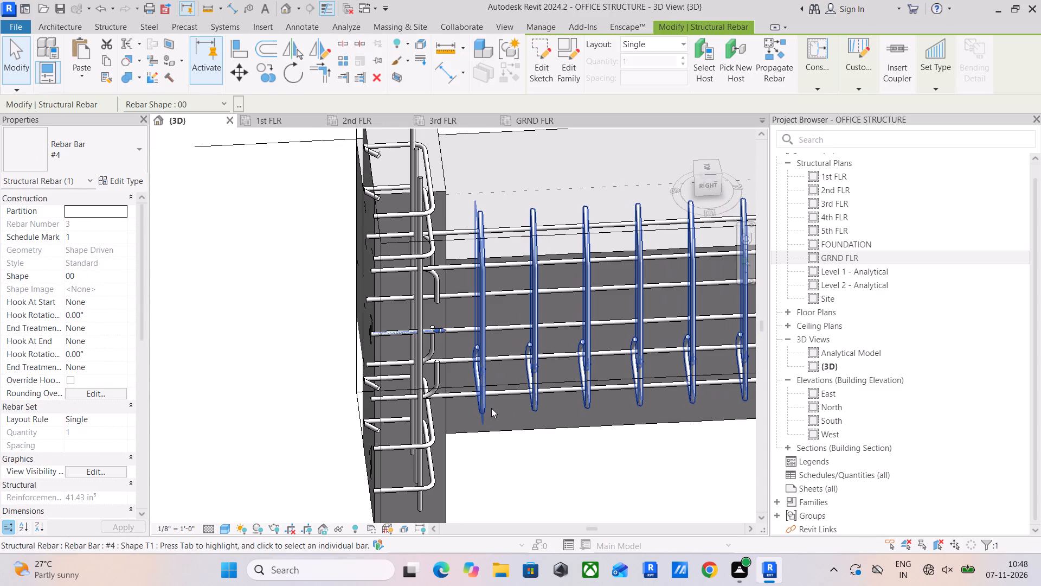
pyautogui.press('Delete')
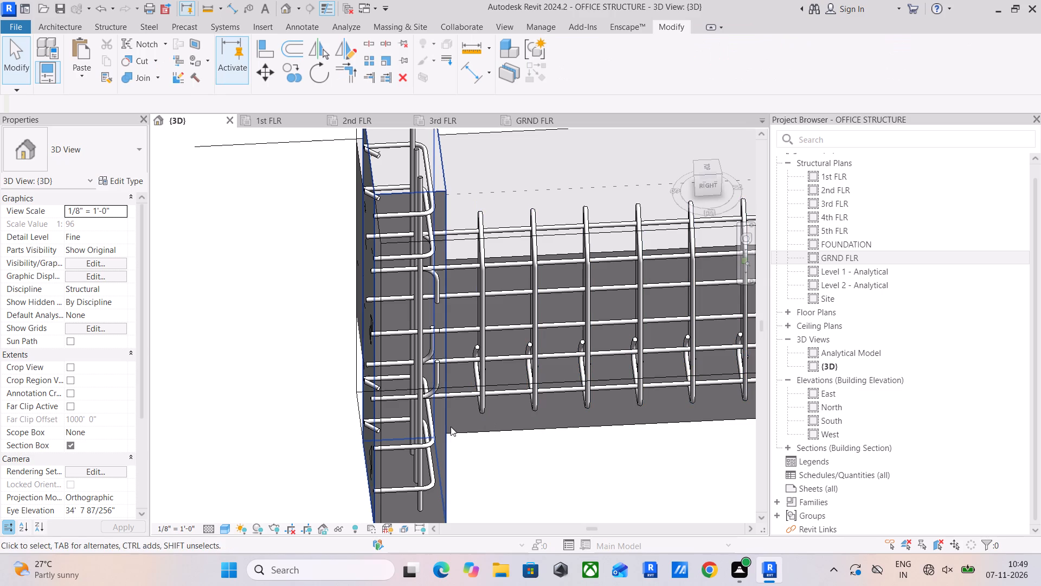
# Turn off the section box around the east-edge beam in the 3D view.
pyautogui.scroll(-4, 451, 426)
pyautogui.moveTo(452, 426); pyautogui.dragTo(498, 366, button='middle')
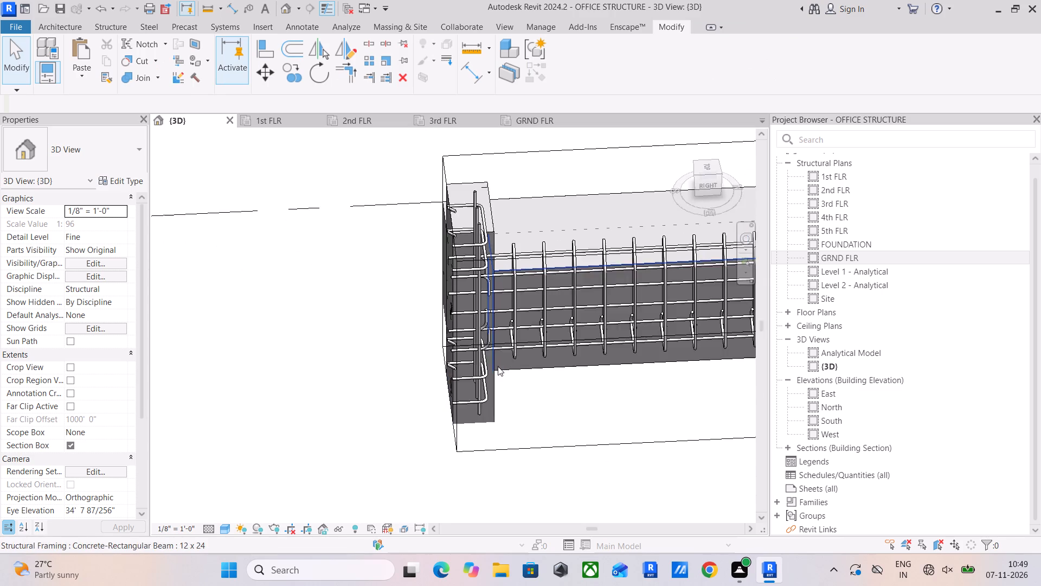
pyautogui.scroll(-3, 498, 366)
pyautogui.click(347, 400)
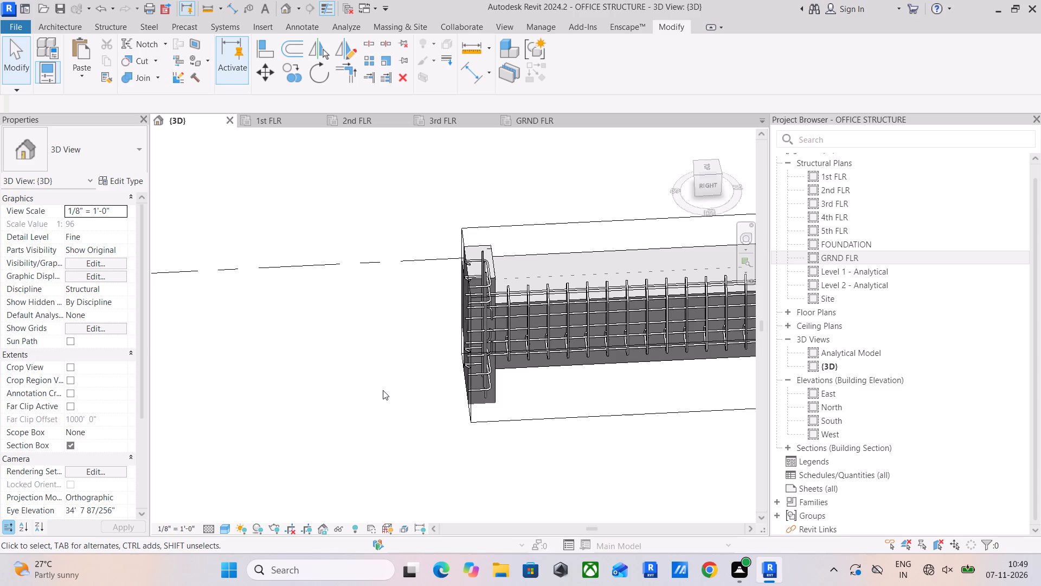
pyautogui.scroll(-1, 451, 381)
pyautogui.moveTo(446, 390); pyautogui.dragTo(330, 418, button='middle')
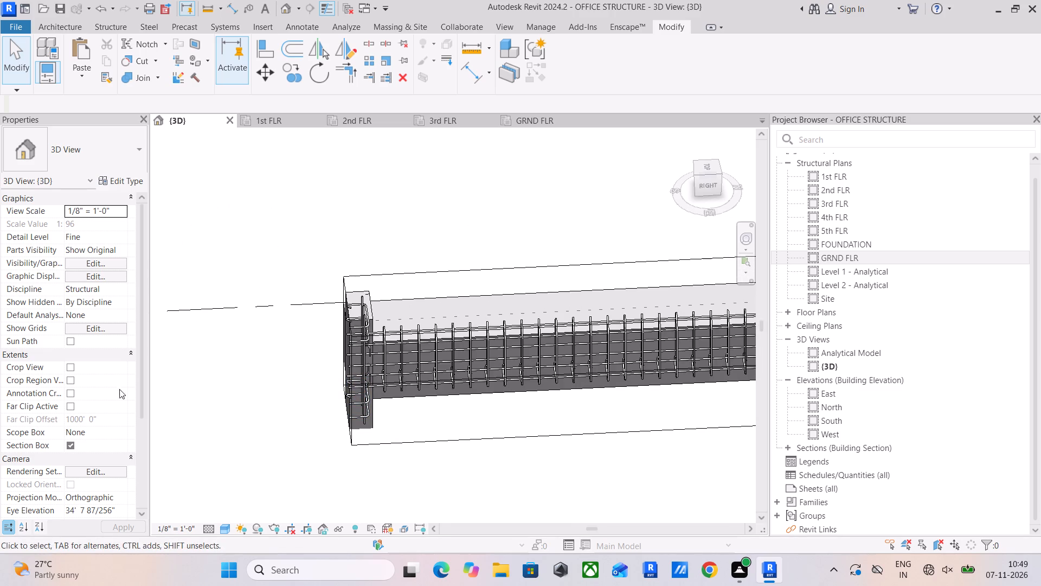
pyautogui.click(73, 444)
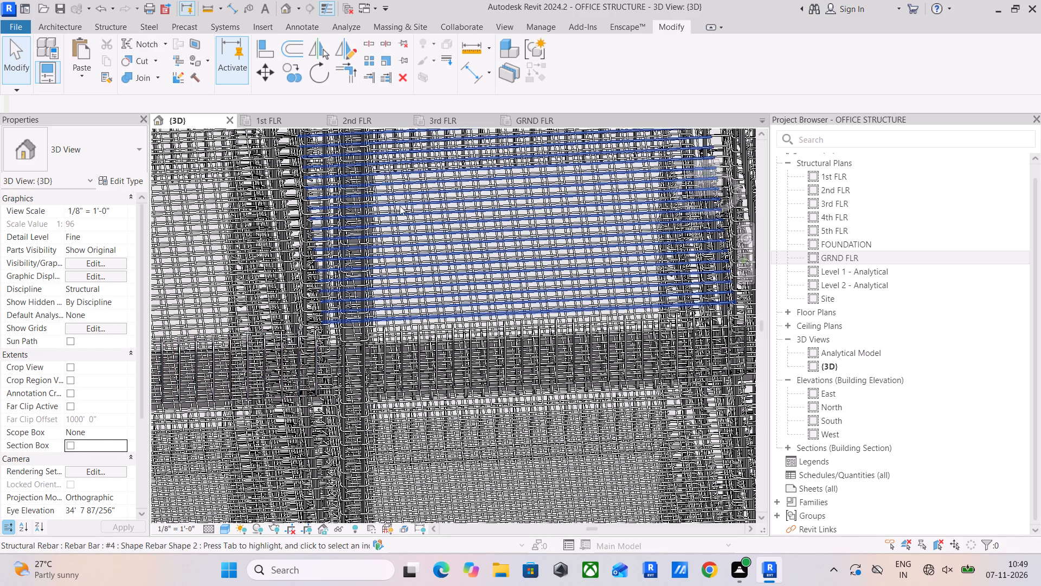
# Select the stirrup set of the easternmost bay on the 3rd FLR north edge and isolate it in 3D with a selection box.
pyautogui.click(445, 122)
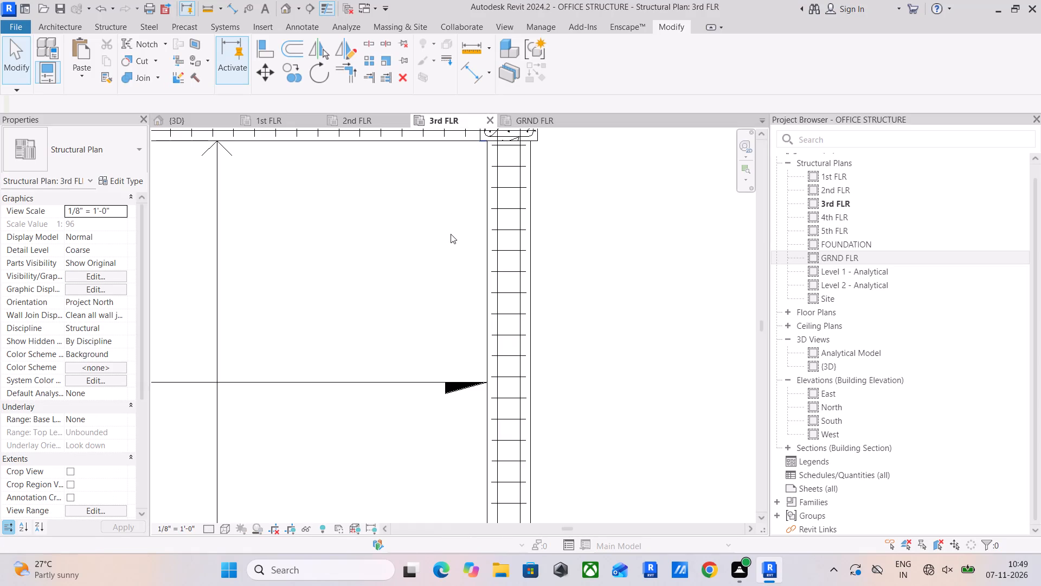
pyautogui.scroll(-5, 451, 234)
pyautogui.moveTo(455, 244); pyautogui.dragTo(467, 173, button='middle')
pyautogui.moveTo(474, 197); pyautogui.dragTo(500, 323, button='middle')
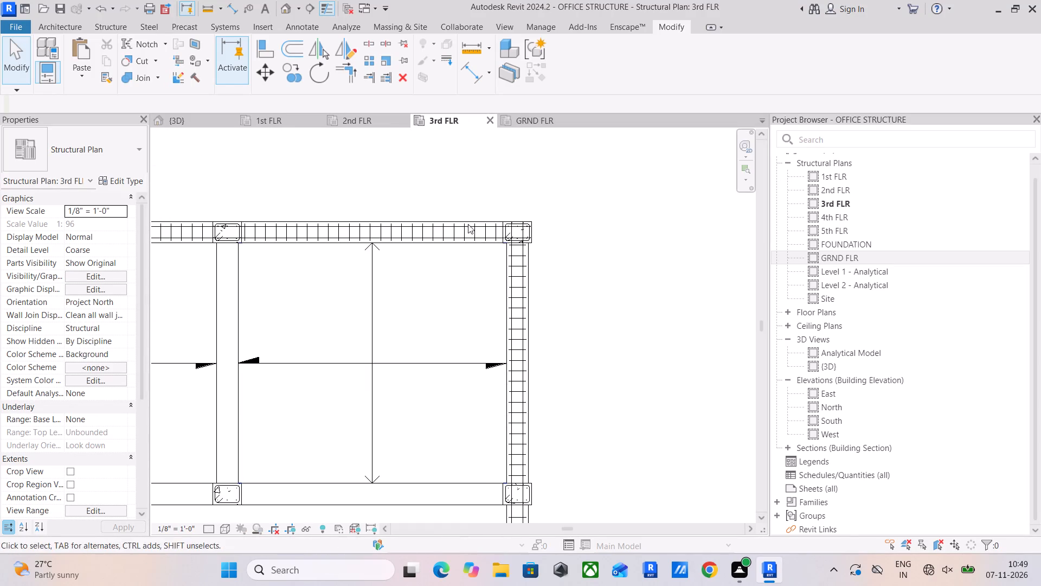
pyautogui.click(422, 228)
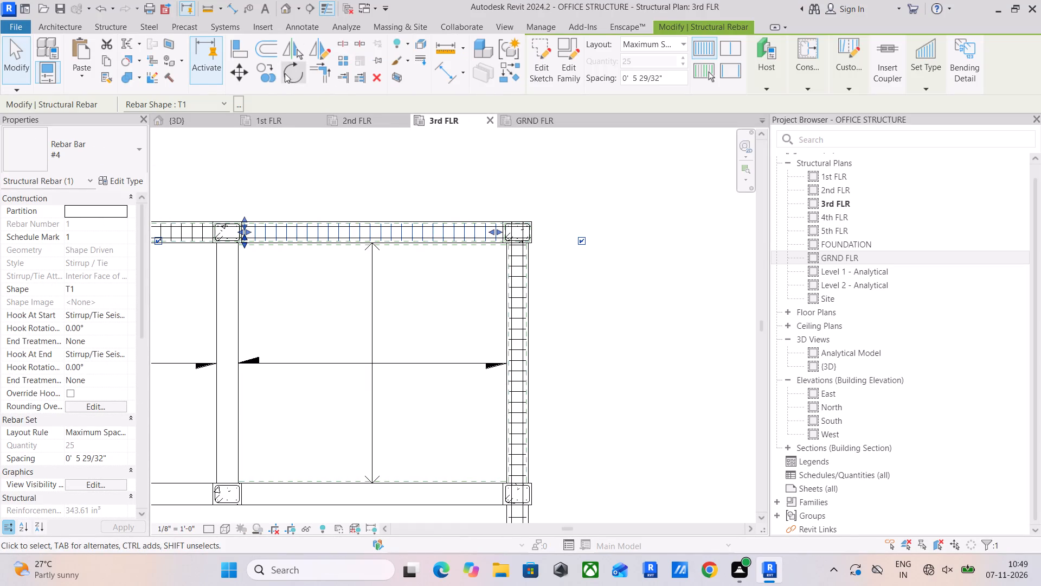
pyautogui.click(393, 77)
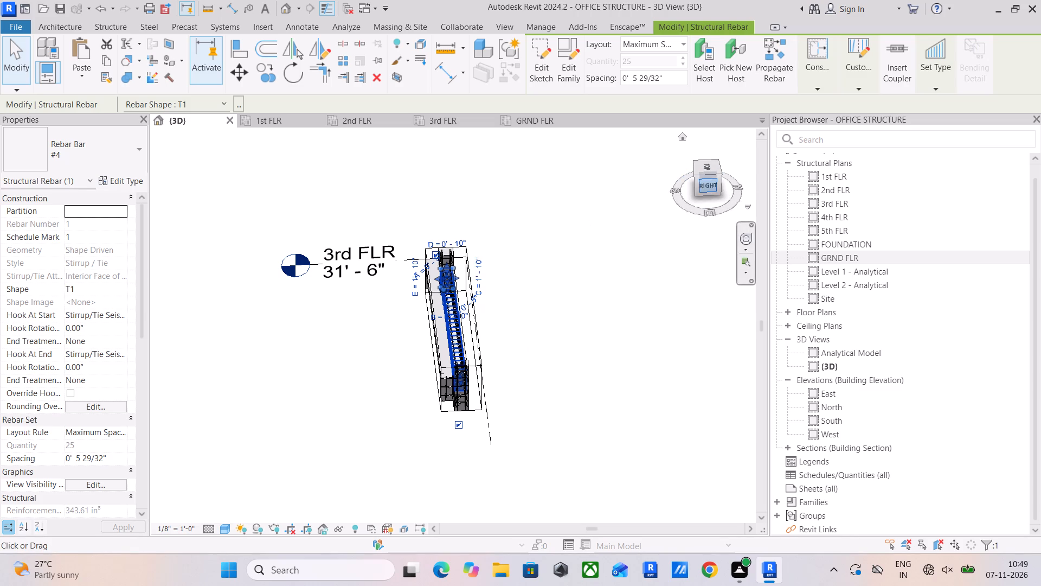
pyautogui.moveTo(708, 187); pyautogui.dragTo(688, 187)
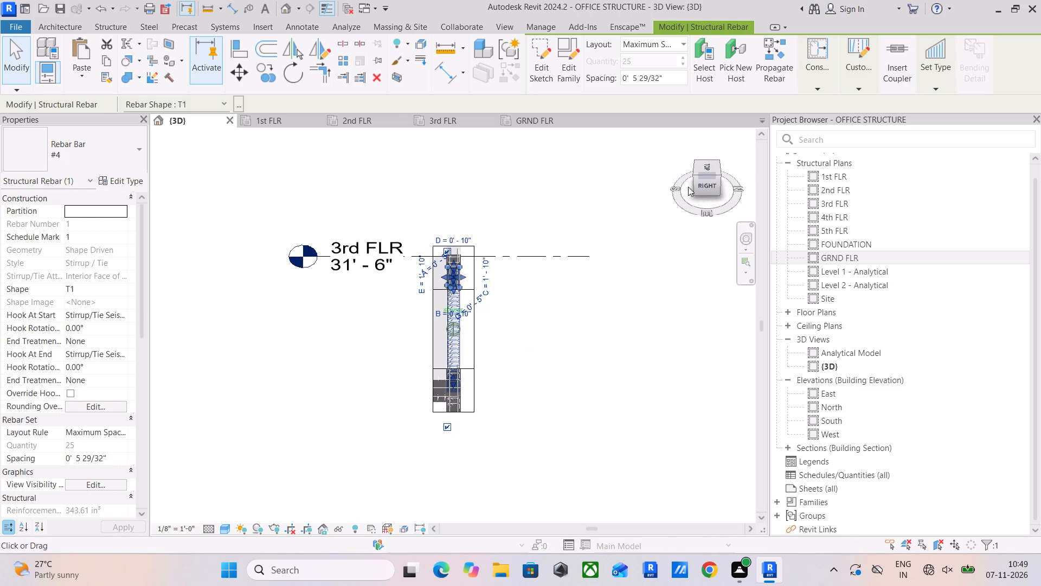
pyautogui.moveTo(688, 187); pyautogui.dragTo(620, 173)
pyautogui.scroll(6, 441, 358)
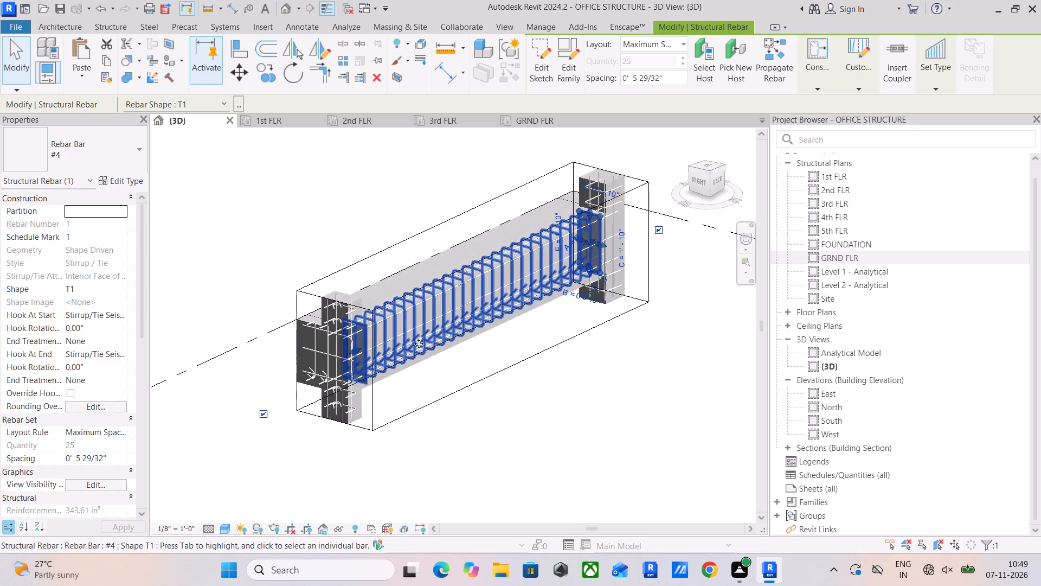
pyautogui.scroll(5, 389, 324)
pyautogui.scroll(5, 361, 360)
pyautogui.moveTo(364, 370); pyautogui.dragTo(370, 283, button='middle')
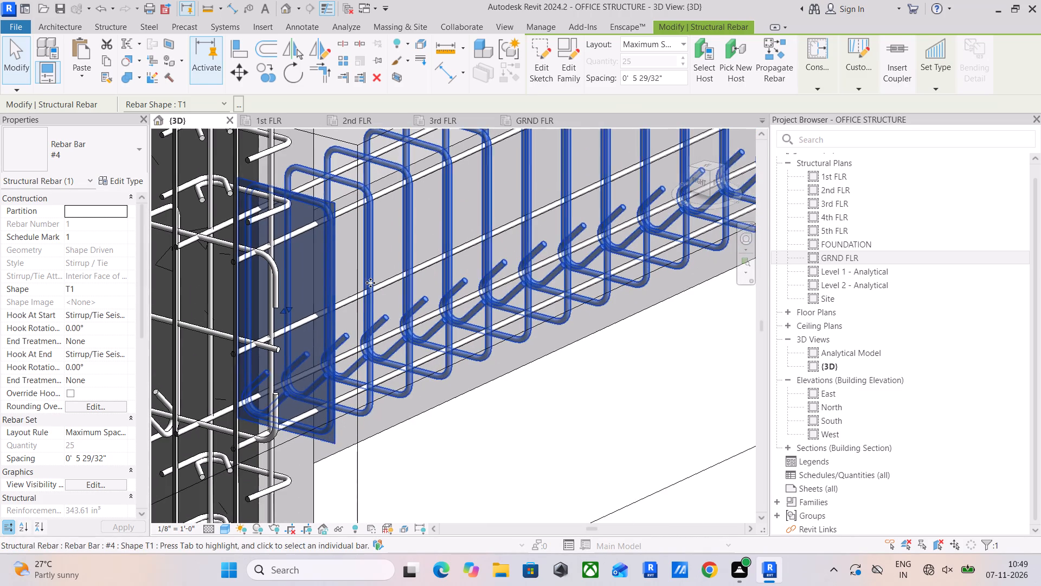
# Examine how the bottom #4 bar and the side bars meet the end column, viewing the isolated beam from the east.
pyautogui.click(534, 477)
pyautogui.moveTo(407, 449); pyautogui.dragTo(428, 431, button='middle')
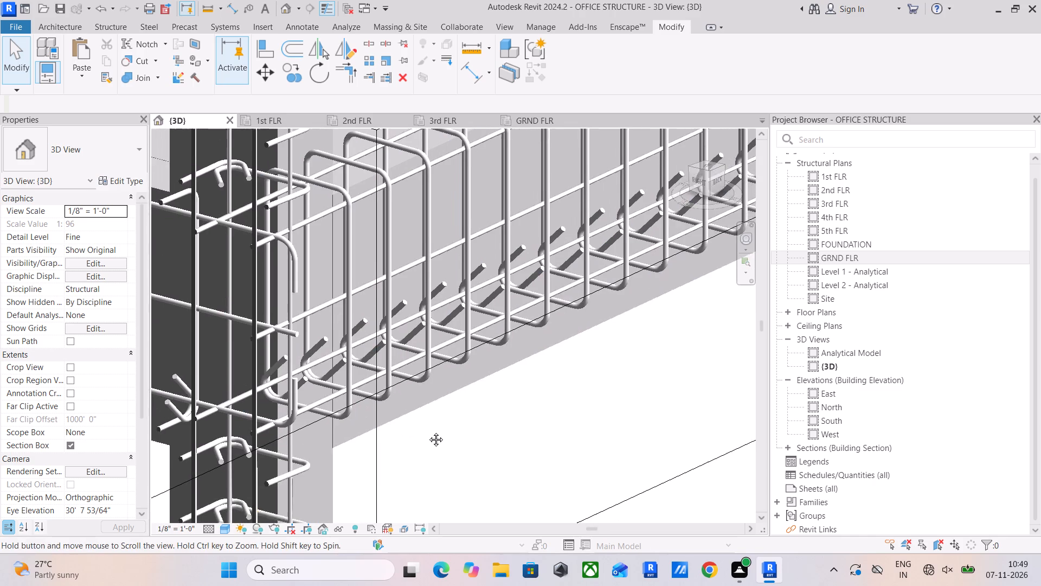
pyautogui.moveTo(428, 431); pyautogui.dragTo(431, 428, button='middle')
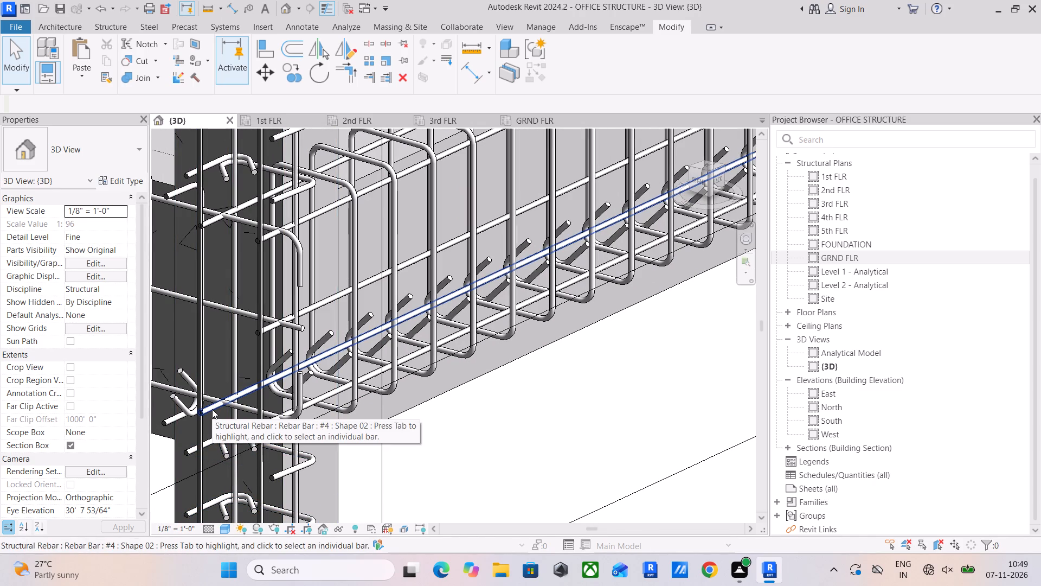
pyautogui.click(212, 409)
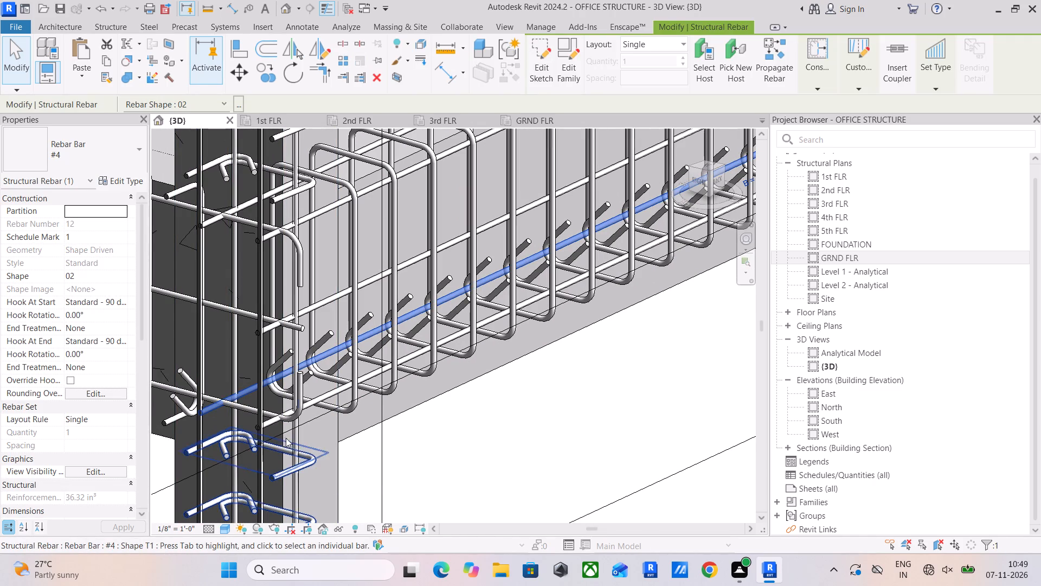
pyautogui.click(698, 182)
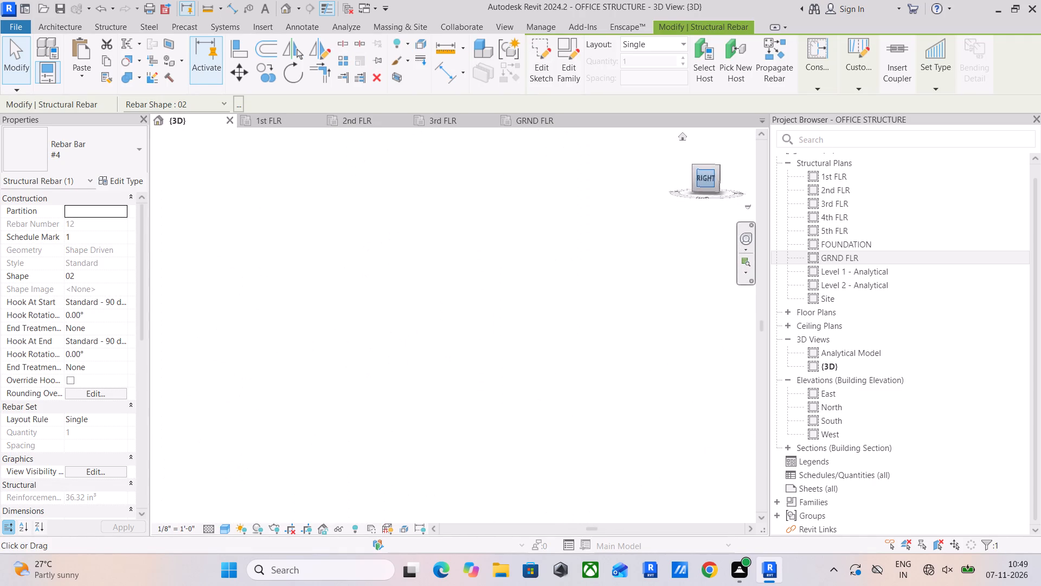
pyautogui.scroll(4, 485, 329)
pyautogui.scroll(5, 395, 378)
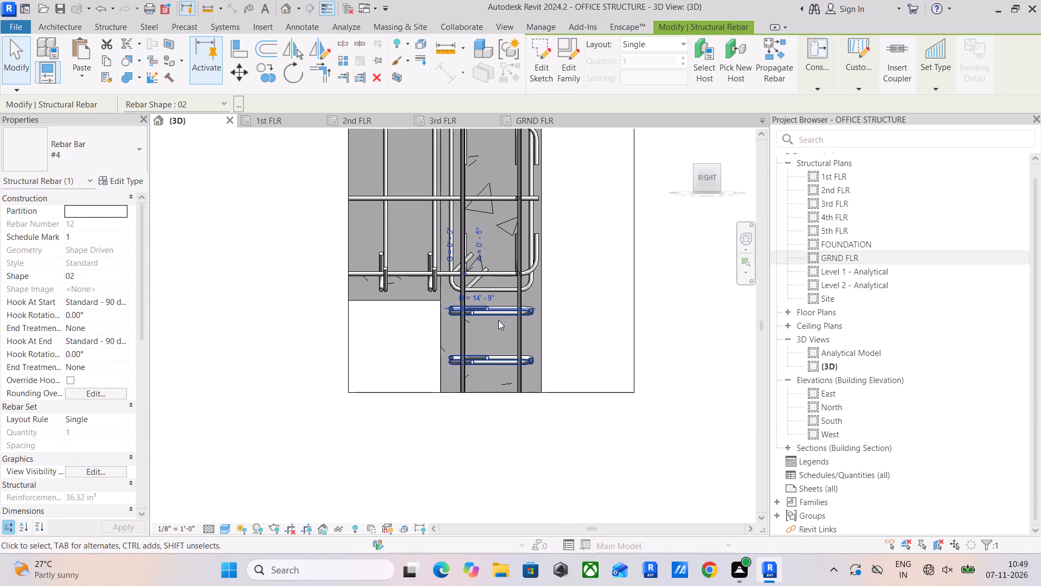
pyautogui.moveTo(498, 320); pyautogui.dragTo(460, 395, button='middle')
pyautogui.scroll(5, 396, 384)
pyautogui.moveTo(457, 393); pyautogui.dragTo(410, 458, button='middle')
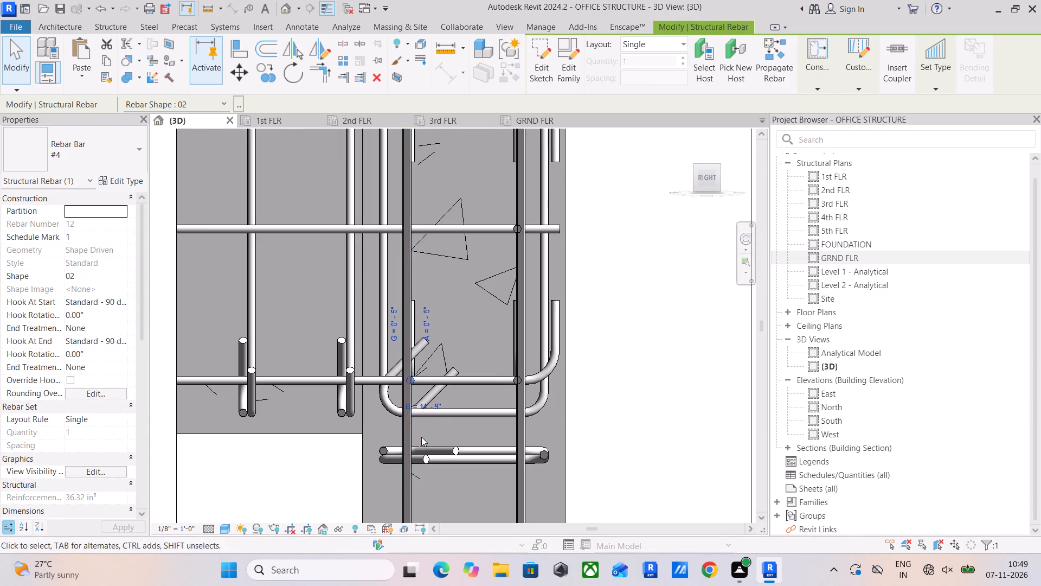
pyautogui.moveTo(421, 437); pyautogui.dragTo(395, 473, button='middle')
pyautogui.scroll(-5, 419, 447)
pyautogui.keyDown('shift'); pyautogui.moveTo(520, 420); pyautogui.dragTo(515, 428, button='middle'); pyautogui.keyUp('shift')
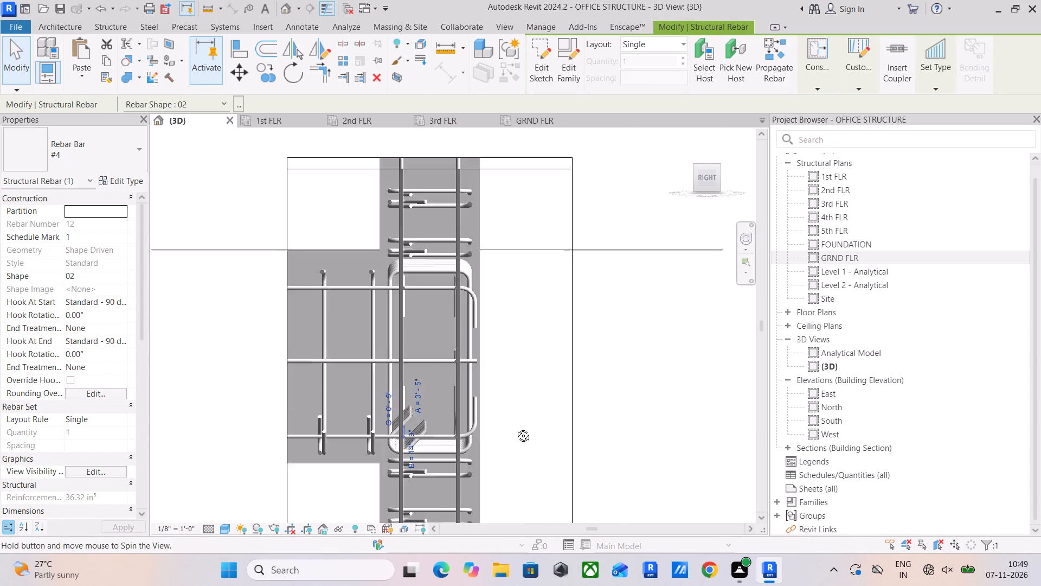
pyautogui.keyDown('shift'); pyautogui.moveTo(515, 428); pyautogui.dragTo(429, 452, button='middle'); pyautogui.keyUp('shift')
pyautogui.moveTo(414, 452); pyautogui.dragTo(614, 317, button='middle')
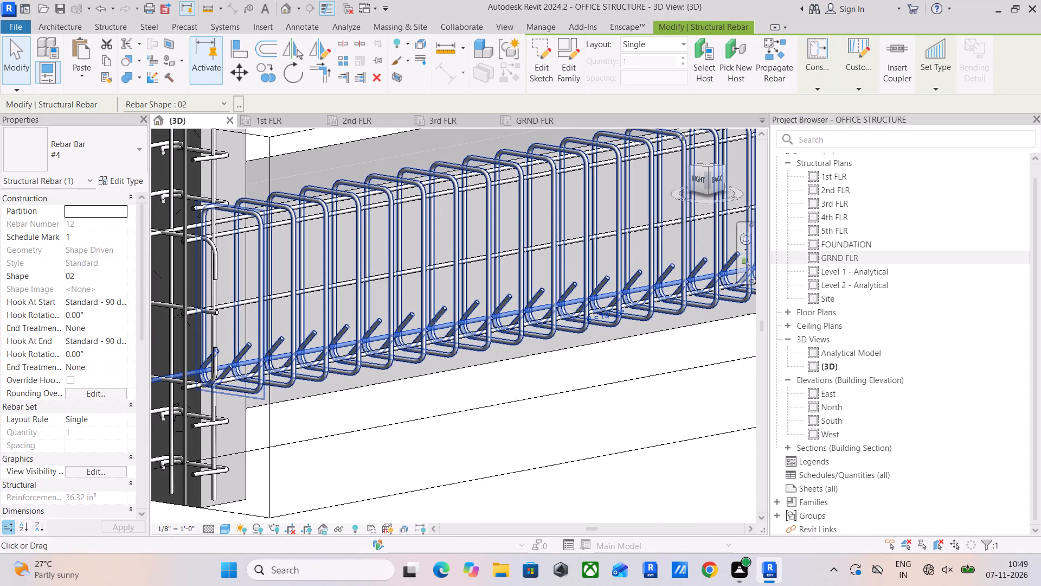
# Delete the duplicate mid-height #4 side bar of the easternmost 3rd FLR north-edge beam, picking it from the back view.
pyautogui.click(719, 182)
pyautogui.scroll(5, 372, 330)
pyautogui.scroll(1, 248, 335)
pyautogui.moveTo(248, 335); pyautogui.dragTo(627, 373, button='middle')
pyautogui.scroll(5, 446, 368)
pyautogui.click(451, 359)
pyautogui.click(560, 460)
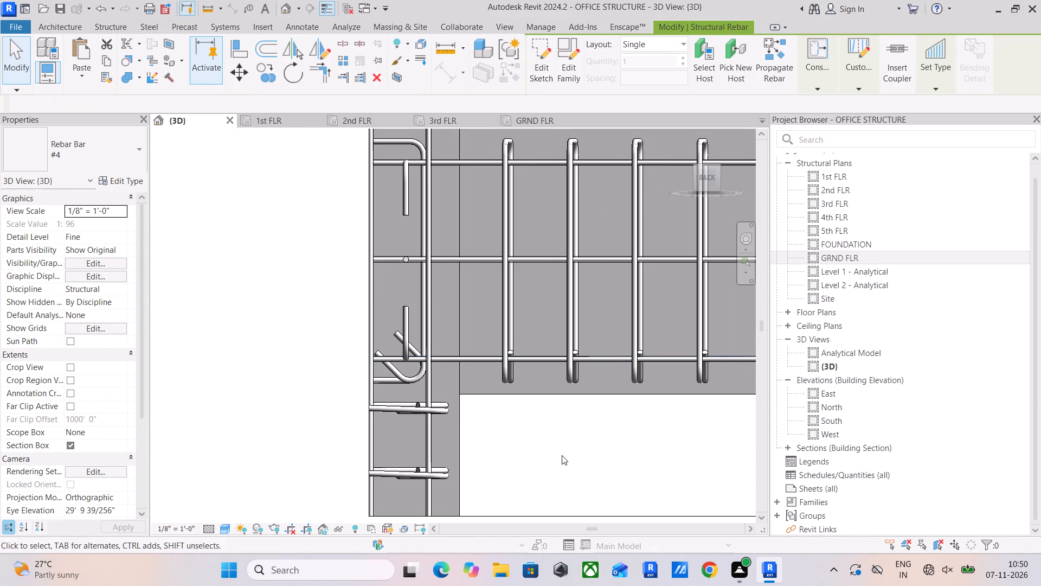
pyautogui.click(460, 257)
pyautogui.scroll(-4, 523, 360)
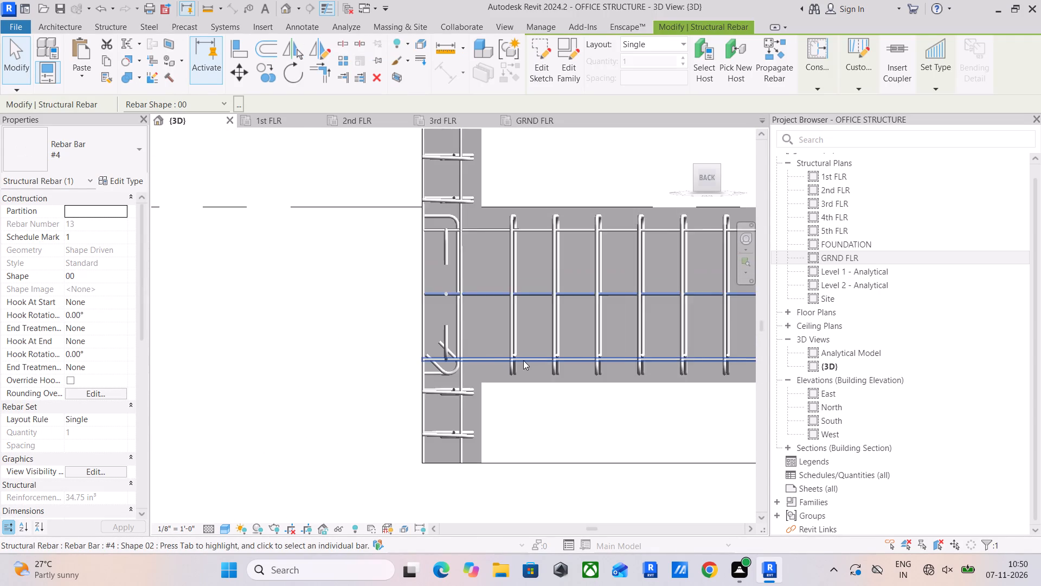
pyautogui.moveTo(523, 360); pyautogui.dragTo(497, 379, button='middle')
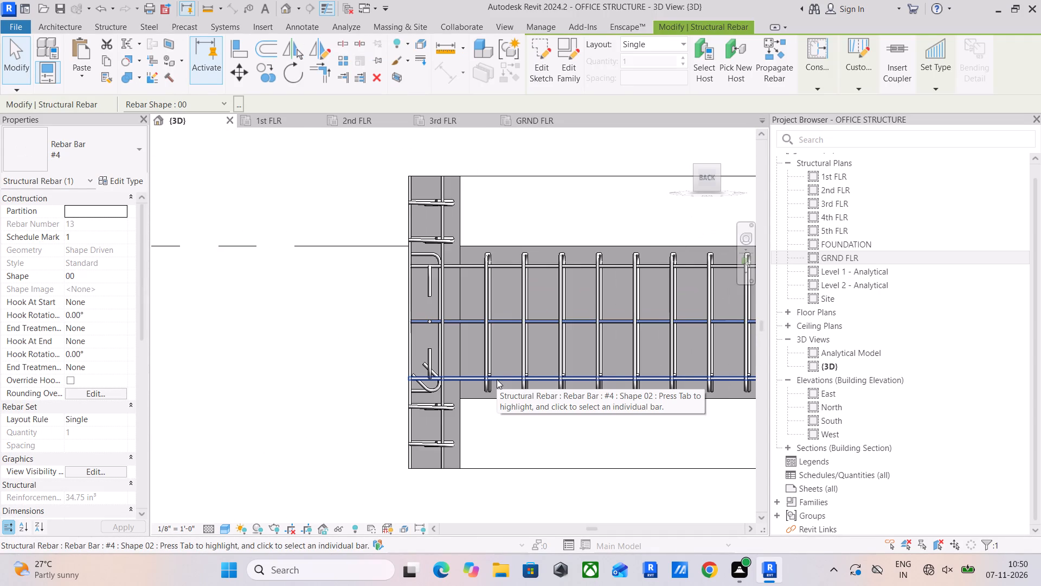
pyautogui.scroll(-1, 497, 379)
pyautogui.keyDown('shift'); pyautogui.moveTo(475, 383); pyautogui.dragTo(502, 417, button='middle'); pyautogui.keyUp('shift')
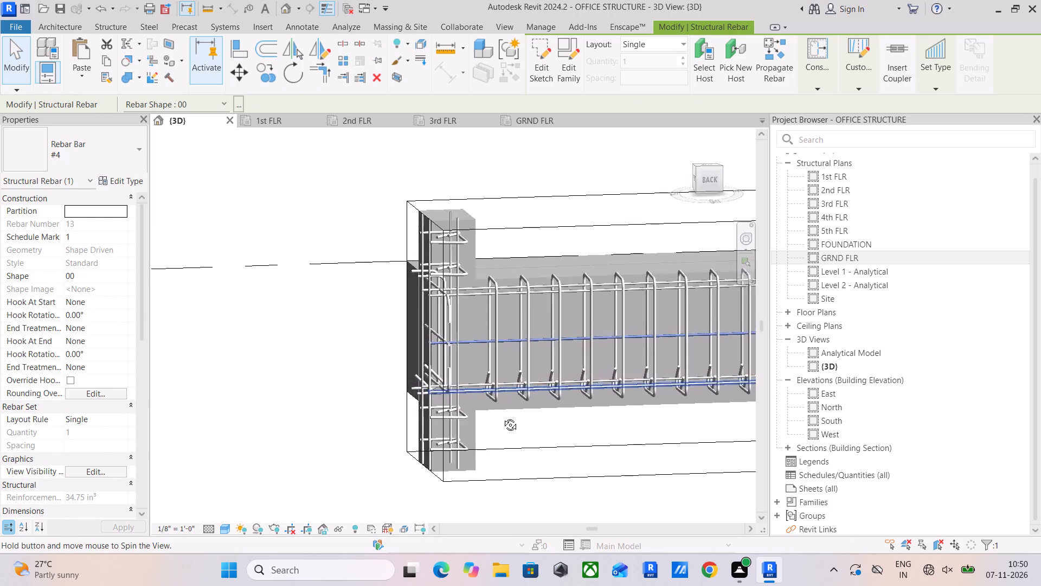
pyautogui.keyDown('shift'); pyautogui.moveTo(502, 417); pyautogui.dragTo(523, 440, button='middle'); pyautogui.keyUp('shift')
pyautogui.moveTo(517, 418); pyautogui.dragTo(396, 476, button='middle')
pyautogui.scroll(2, 360, 422)
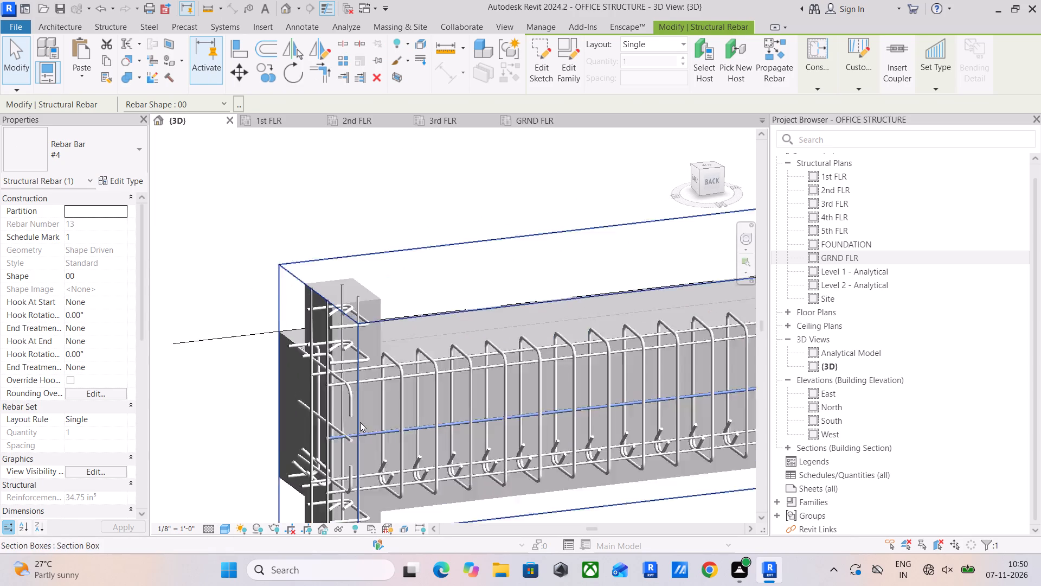
pyautogui.scroll(6, 360, 422)
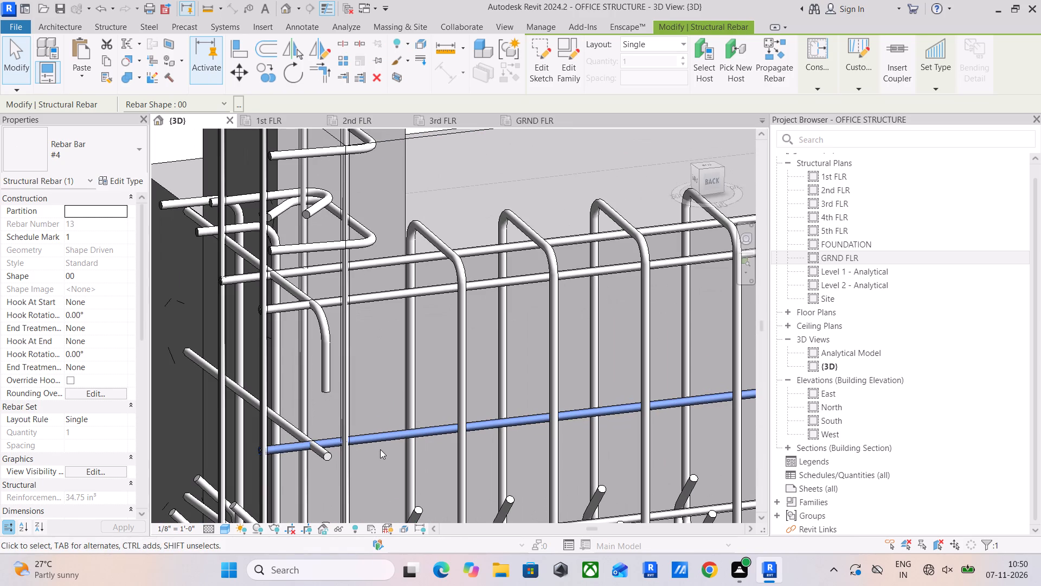
pyautogui.press('Delete')
# Mirror a copy of the remaining mid-height #4 bar about a drawn axis along the beam's centreline, working from the top view.
pyautogui.click(380, 431)
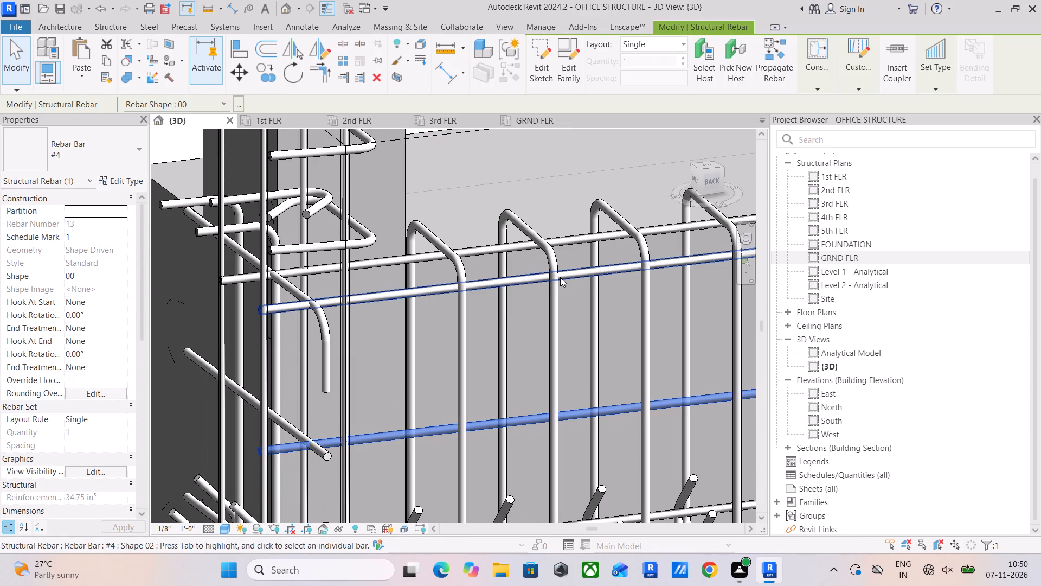
pyautogui.click(711, 164)
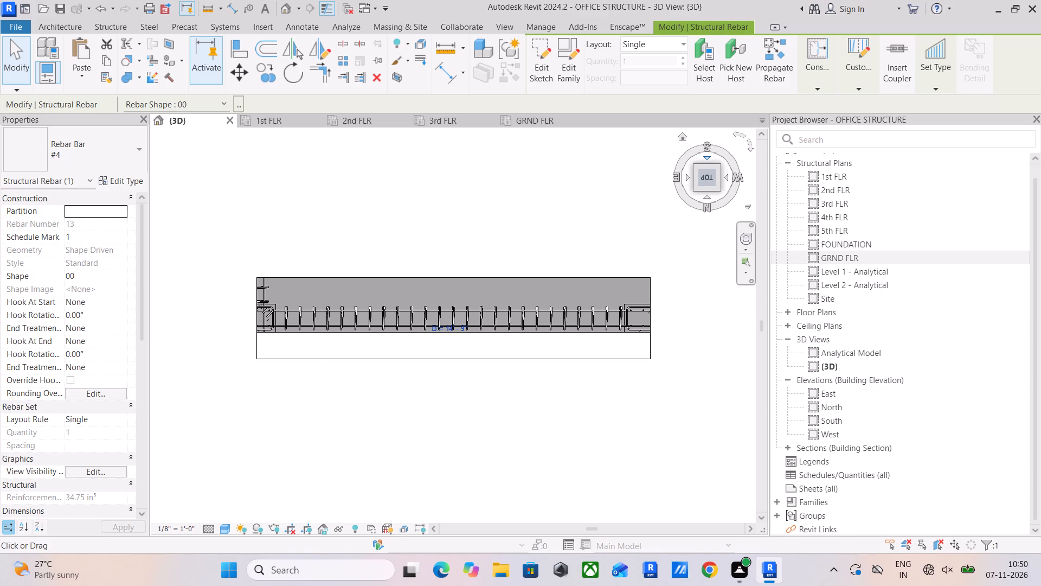
pyautogui.click(322, 59)
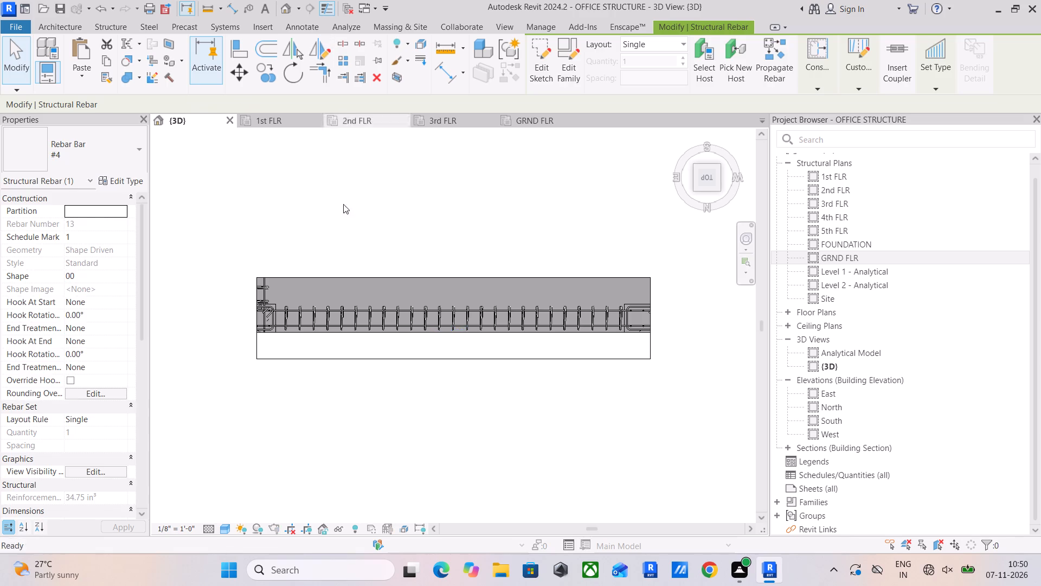
pyautogui.scroll(9, 314, 308)
pyautogui.click(280, 331)
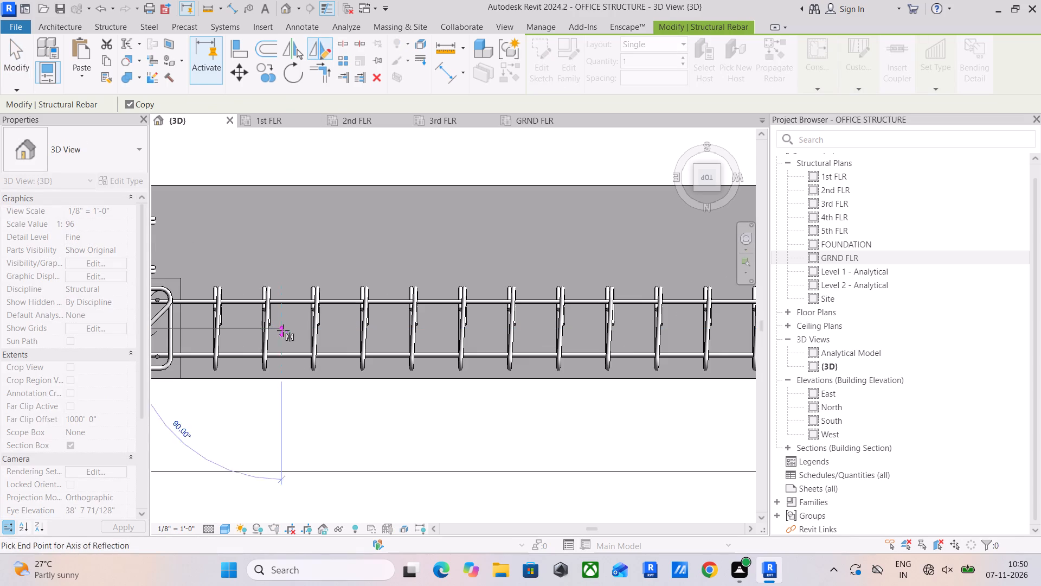
pyautogui.click(297, 330)
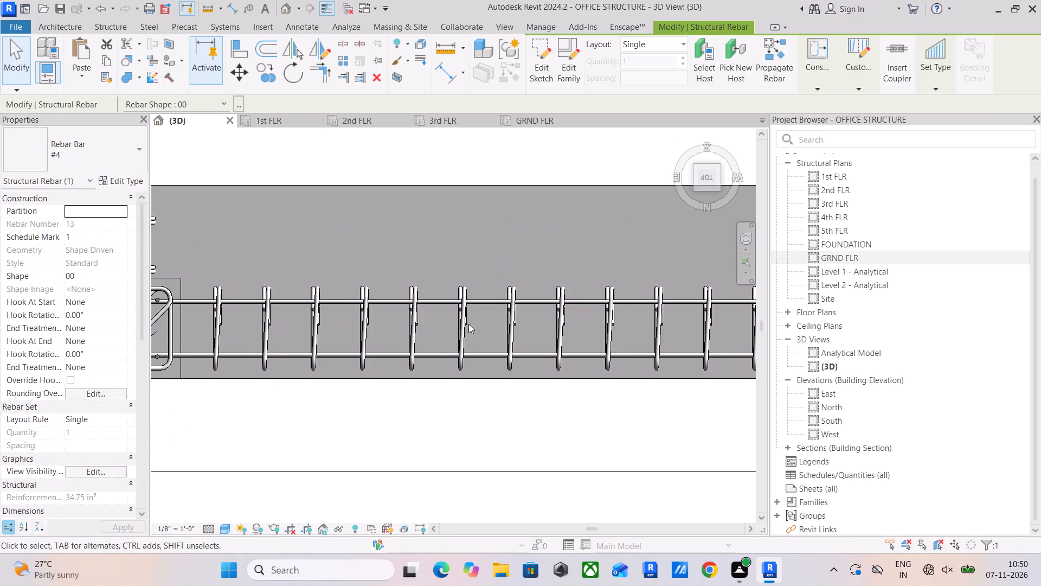
# Examine the mid-height side bars along the full length of the easternmost north-edge beam, from column to column.
pyautogui.scroll(-3, 425, 352)
pyautogui.keyDown('shift'); pyautogui.moveTo(441, 363); pyautogui.dragTo(464, 220, button='middle'); pyautogui.keyUp('shift')
pyautogui.keyDown('shift'); pyautogui.moveTo(401, 388); pyautogui.dragTo(411, 302, button='middle'); pyautogui.keyUp('shift')
pyautogui.scroll(4, 348, 328)
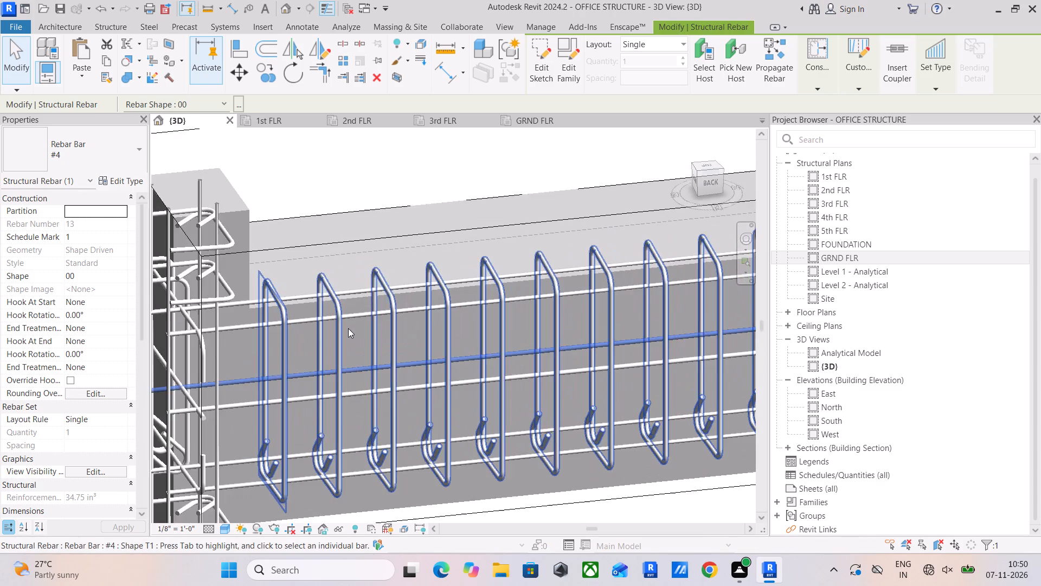
pyautogui.scroll(-2, 356, 339)
pyautogui.click(424, 496)
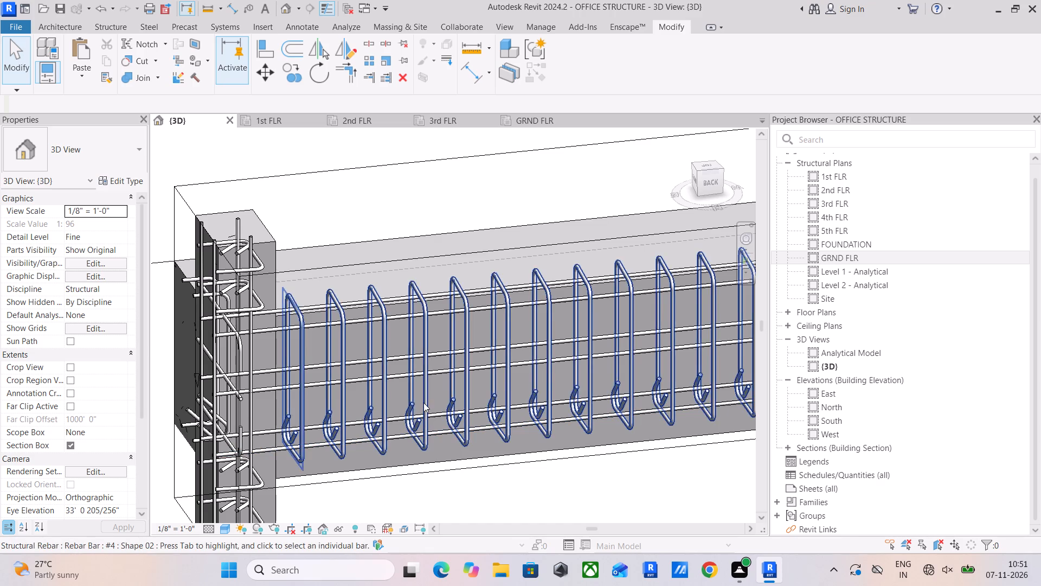
pyautogui.scroll(-5, 423, 403)
pyautogui.moveTo(478, 405); pyautogui.dragTo(397, 377, button='middle')
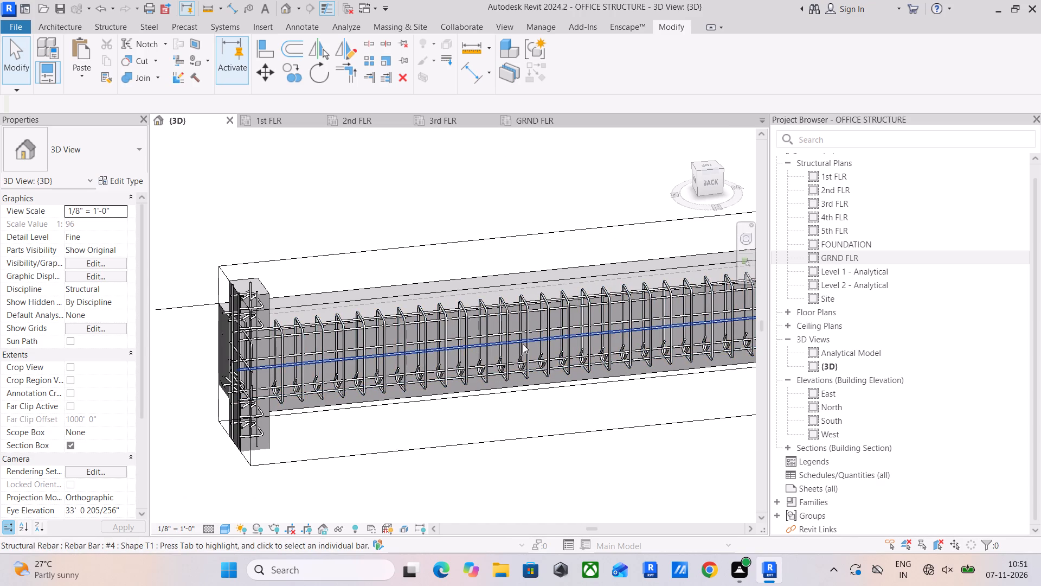
pyautogui.scroll(5, 560, 315)
pyautogui.moveTo(631, 346); pyautogui.dragTo(385, 376, button='middle')
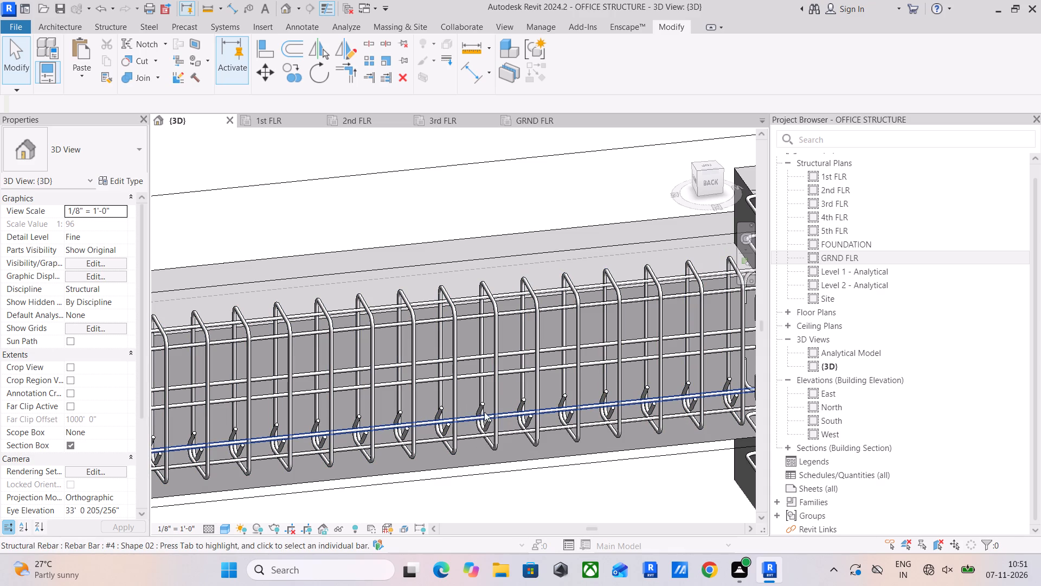
pyautogui.scroll(4, 448, 407)
pyautogui.scroll(-13, 489, 332)
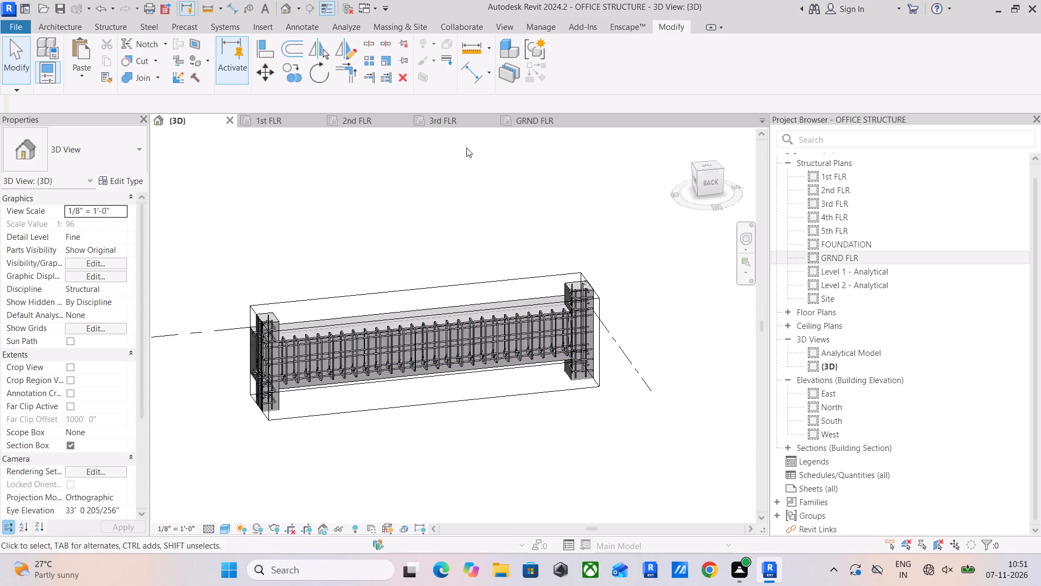
# Select the stirrup set of the second bay from the east on the 3rd FLR north edge and isolate it in 3D with a selection box.
pyautogui.click(453, 118)
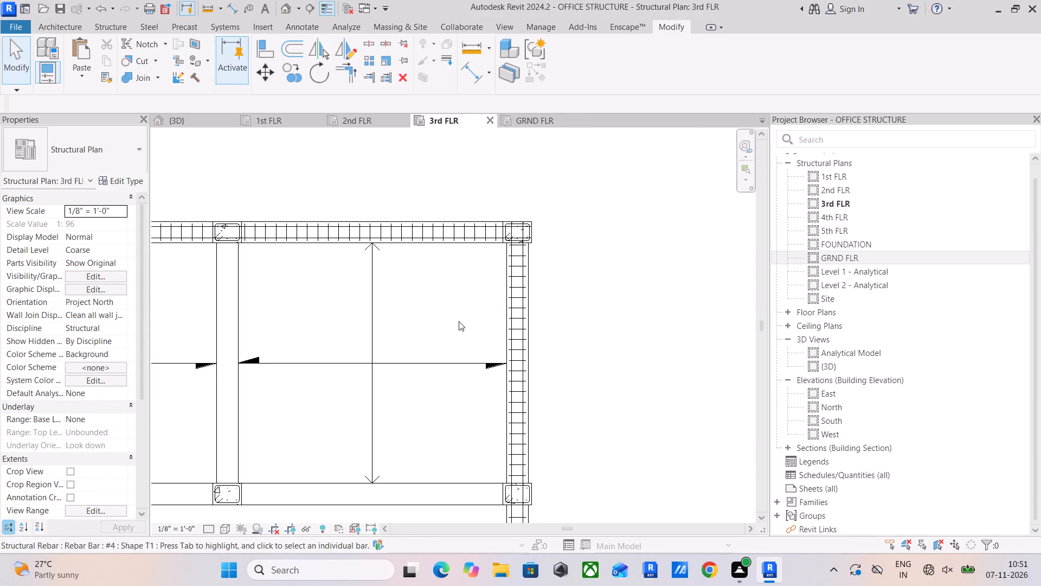
pyautogui.click(317, 235)
pyautogui.scroll(-1, 473, 318)
pyautogui.moveTo(474, 337); pyautogui.dragTo(481, 366, button='middle')
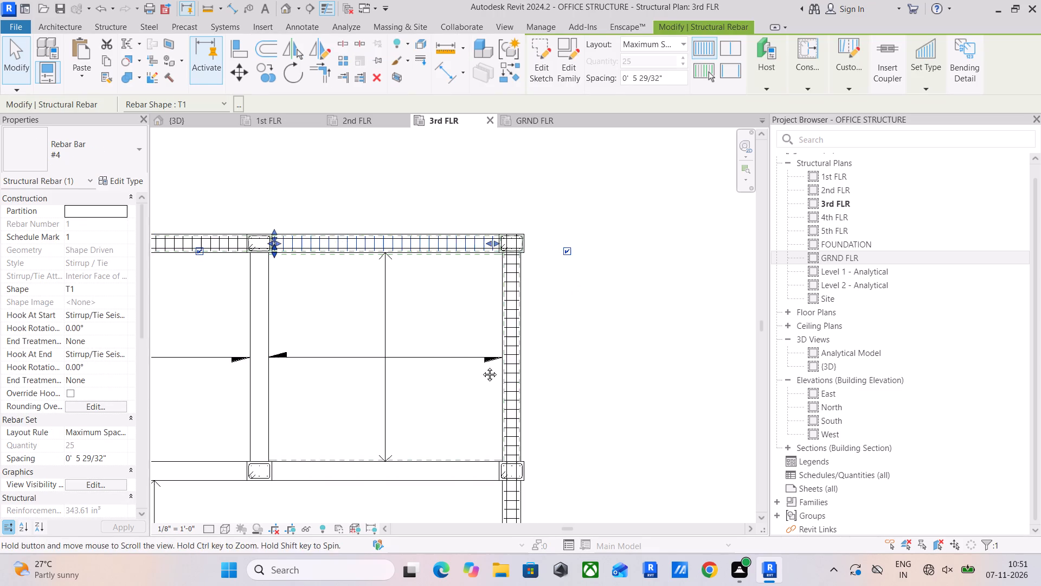
pyautogui.moveTo(481, 366); pyautogui.dragTo(491, 391, button='middle')
pyautogui.click(198, 295)
pyautogui.moveTo(226, 298); pyautogui.dragTo(381, 309, button='middle')
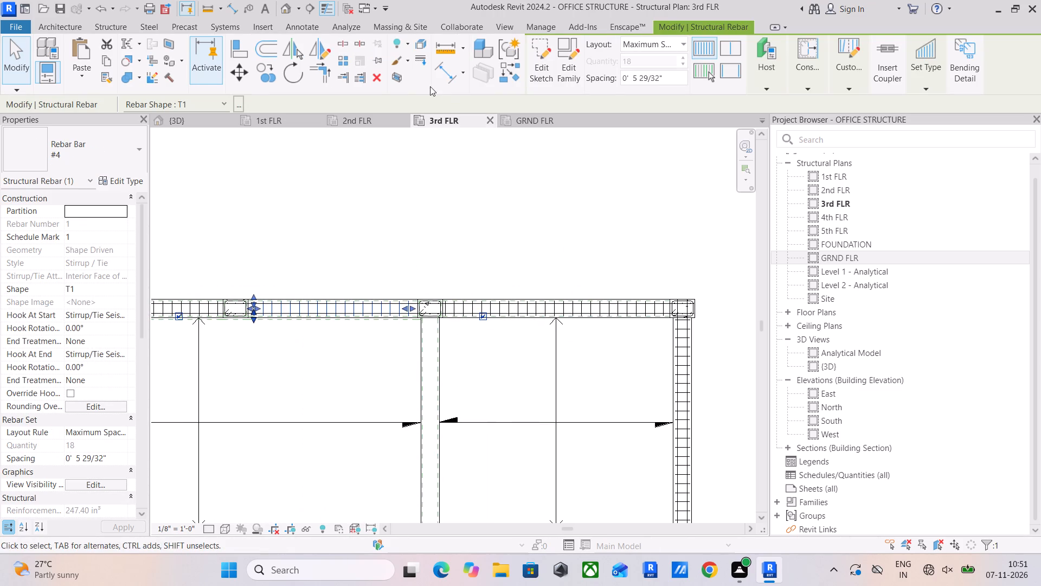
pyautogui.click(393, 77)
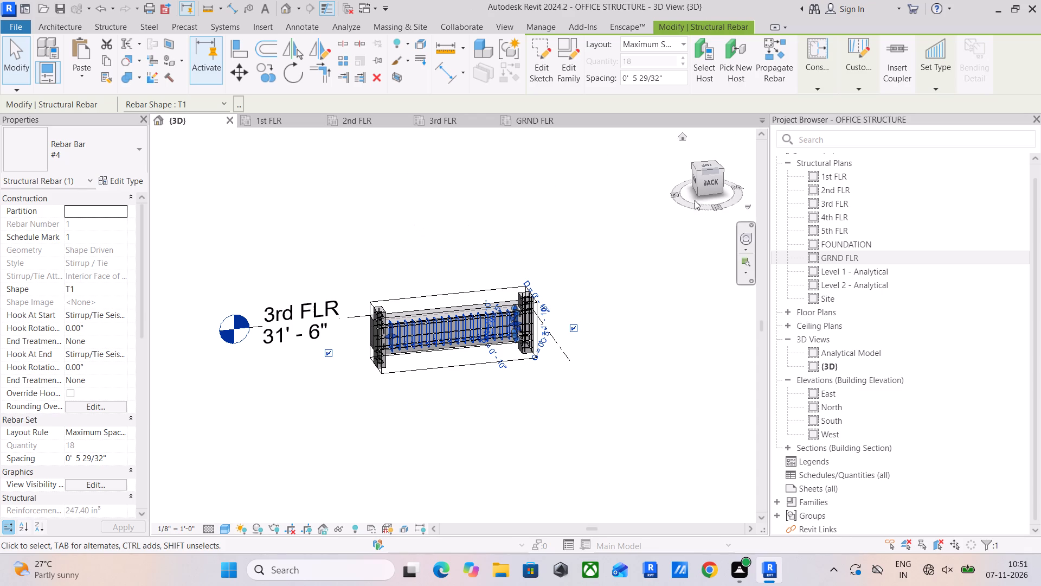
# Delete the duplicate mid-height #4 side bar in the isolated second-bay beam.
pyautogui.click(709, 180)
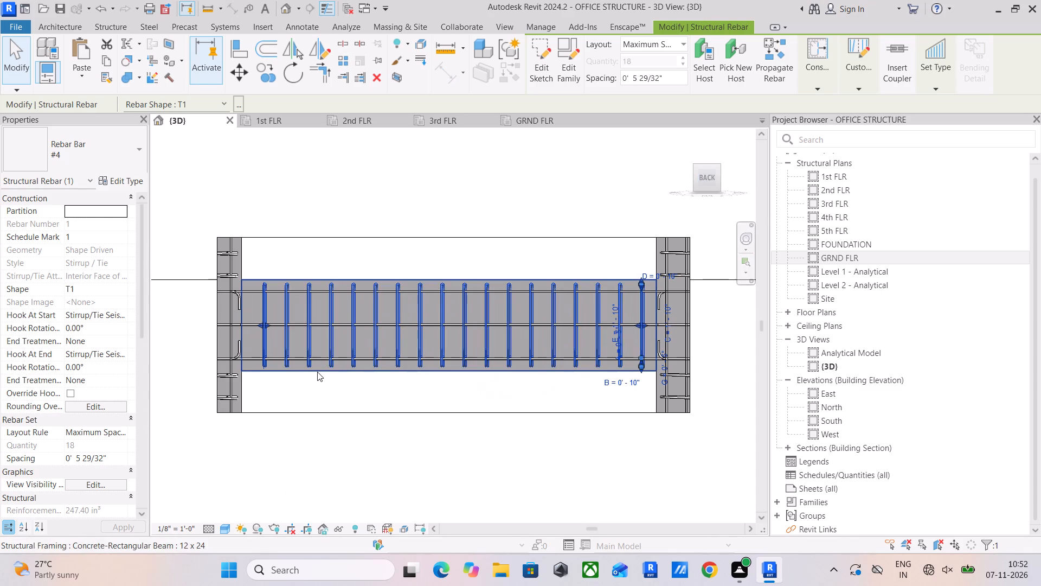
pyautogui.keyDown('shift'); pyautogui.moveTo(242, 384); pyautogui.dragTo(314, 420, button='middle'); pyautogui.keyUp('shift')
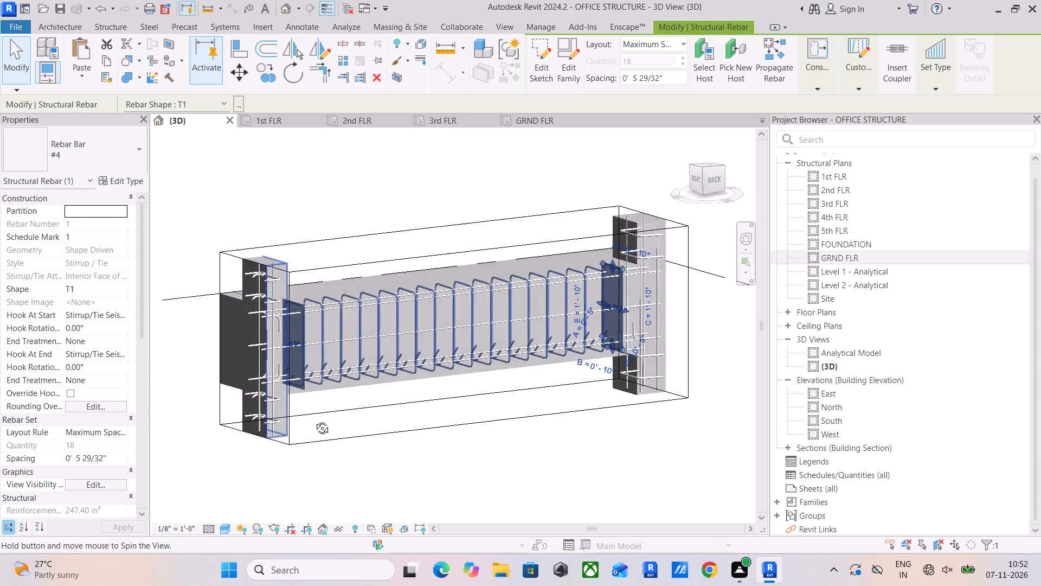
pyautogui.keyDown('shift'); pyautogui.moveTo(314, 420); pyautogui.dragTo(323, 474, button='middle'); pyautogui.keyUp('shift')
pyautogui.scroll(4, 349, 347)
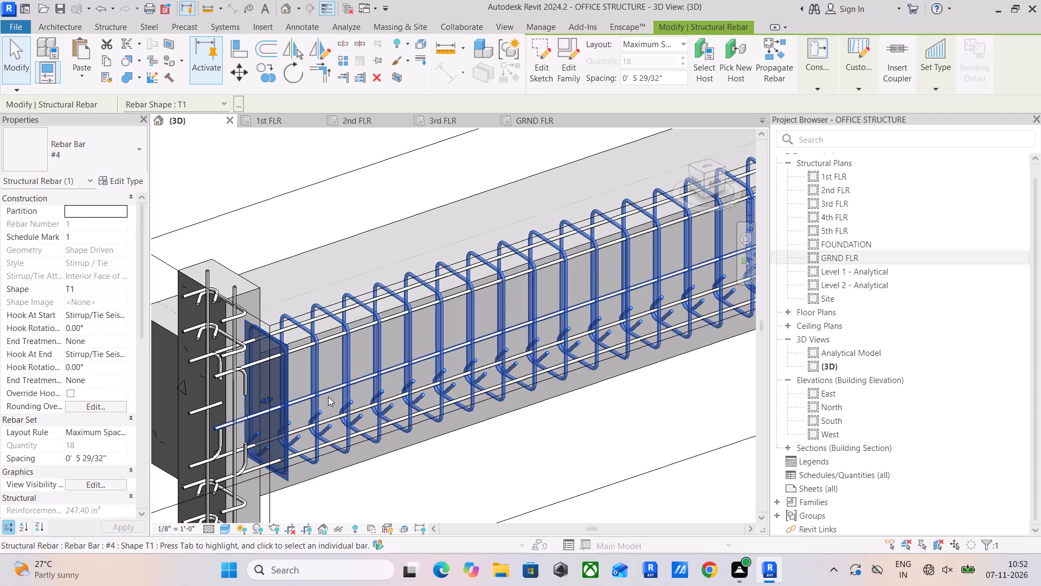
pyautogui.scroll(4, 315, 397)
pyautogui.press('Escape')
pyautogui.click(290, 402)
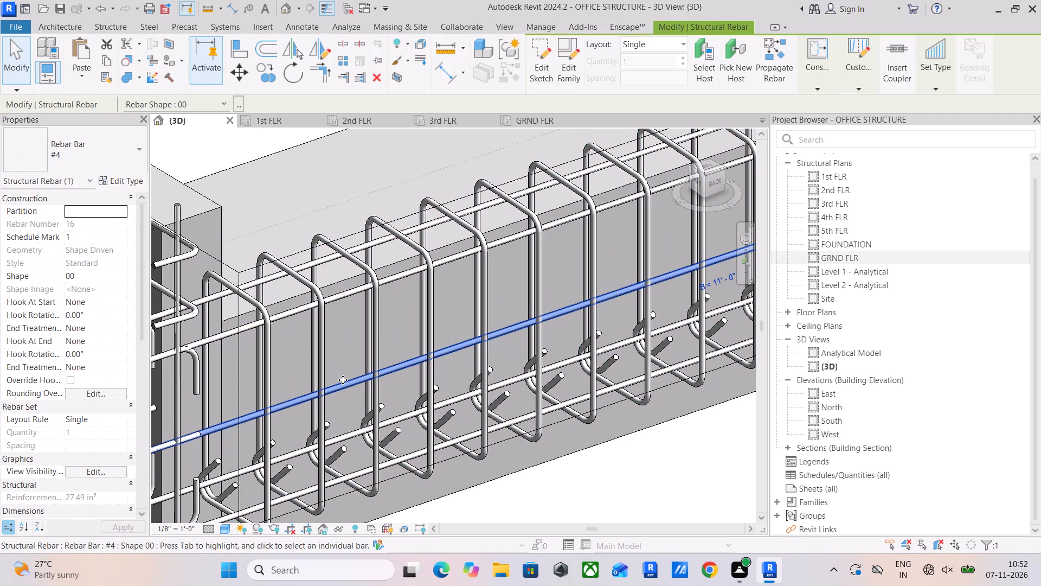
pyautogui.press('Delete')
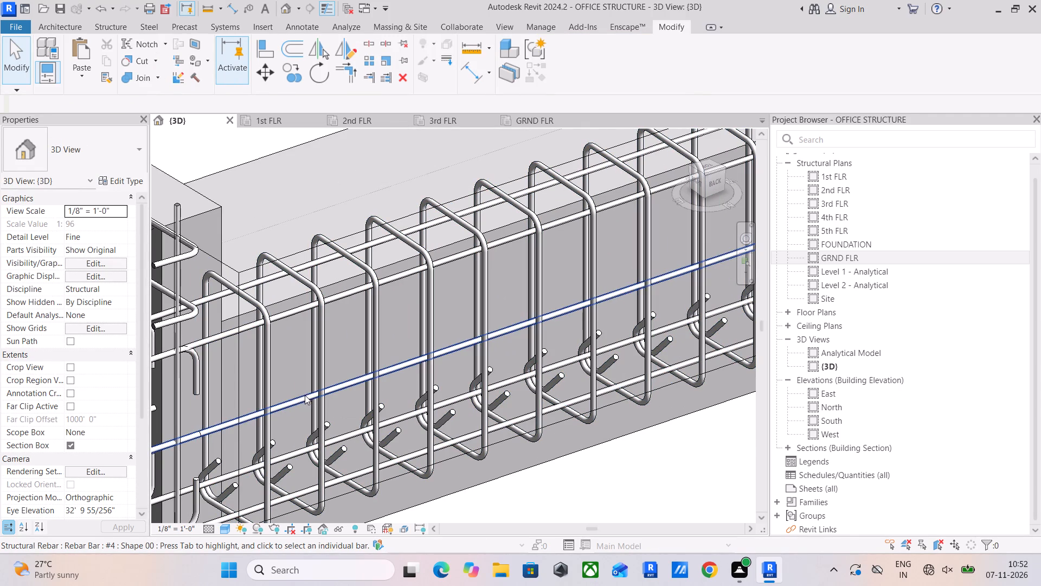
# Mirror a copy of the second-bay beam's remaining mid-height #4 bar about an axis drawn along the beam's centreline in the top view.
pyautogui.click(300, 397)
pyautogui.scroll(-3, 374, 344)
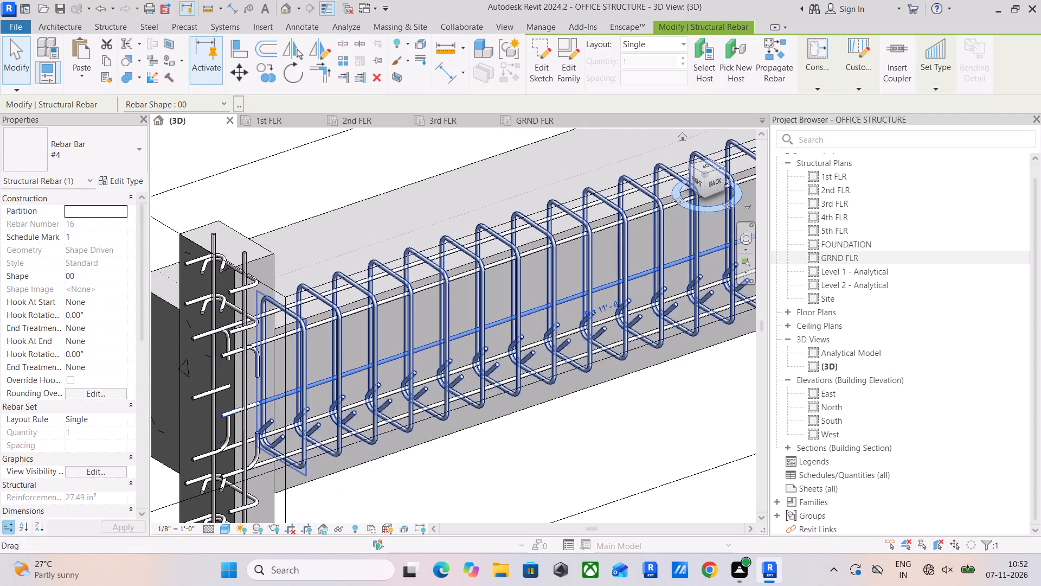
pyautogui.click(703, 166)
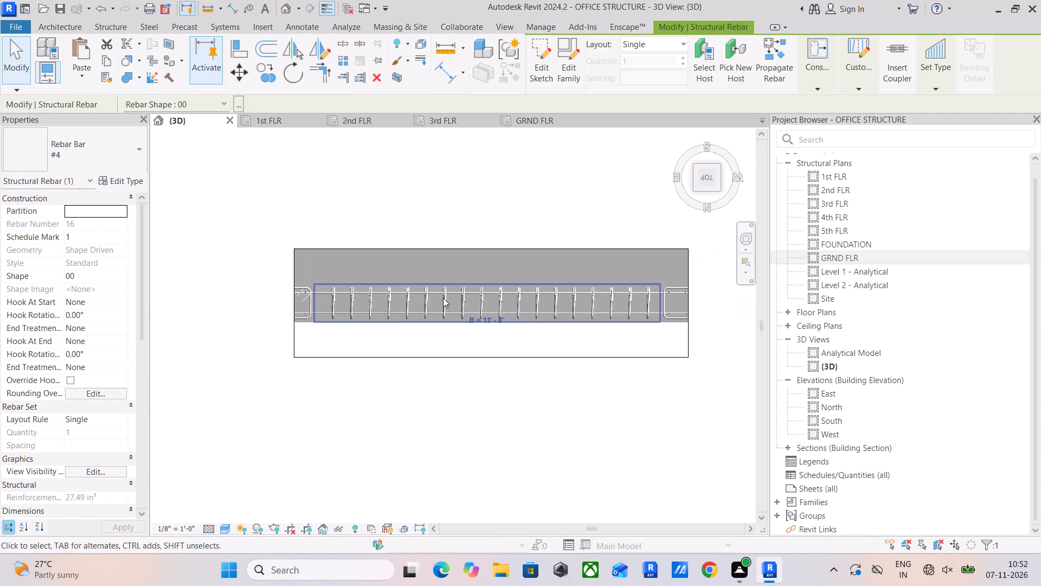
pyautogui.click(320, 54)
pyautogui.scroll(4, 292, 356)
pyautogui.scroll(4, 335, 289)
pyautogui.click(342, 293)
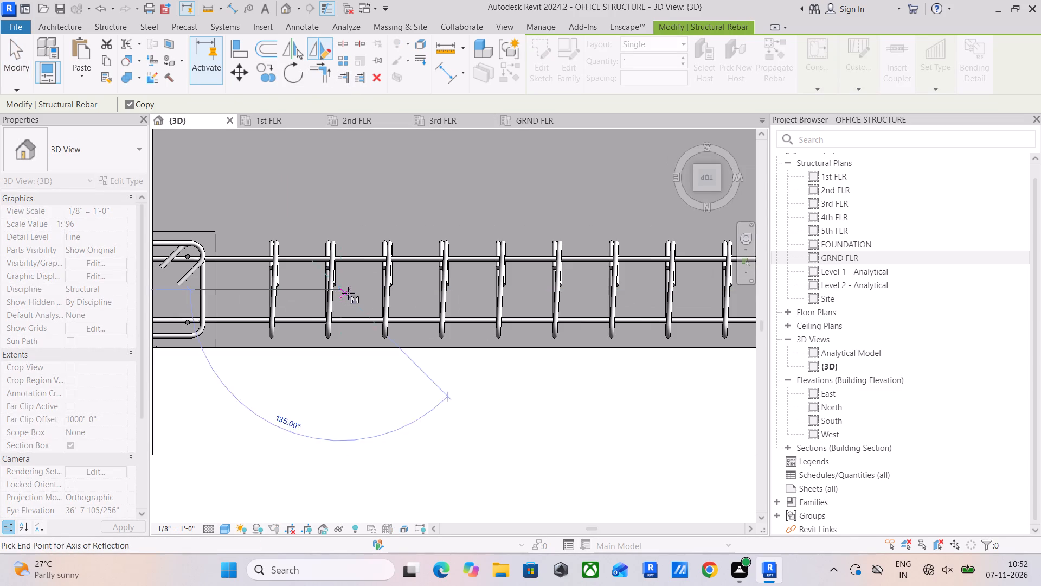
pyautogui.click(360, 291)
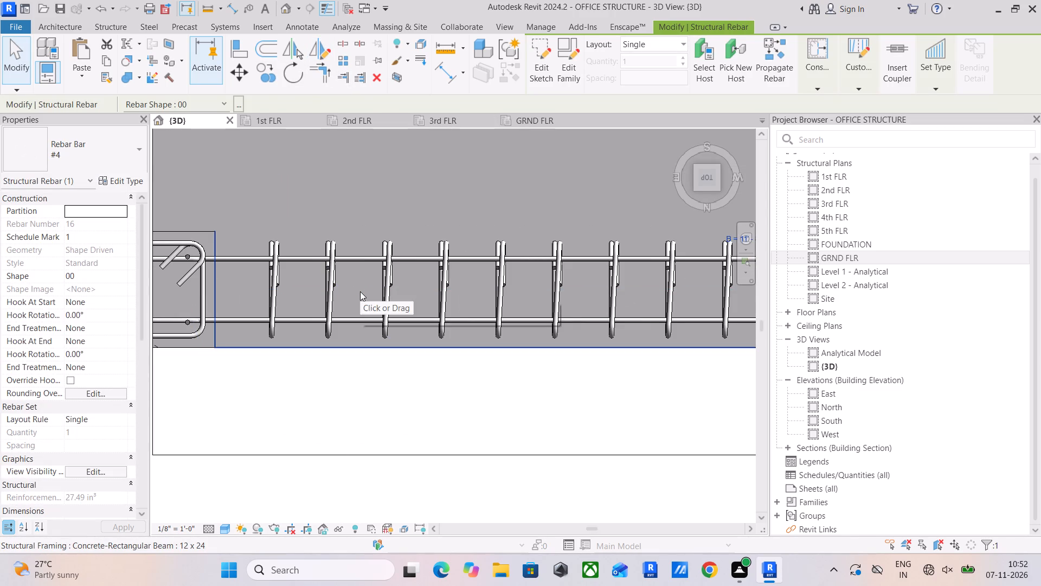
pyautogui.moveTo(702, 176); pyautogui.dragTo(714, 130)
pyautogui.scroll(-2, 536, 372)
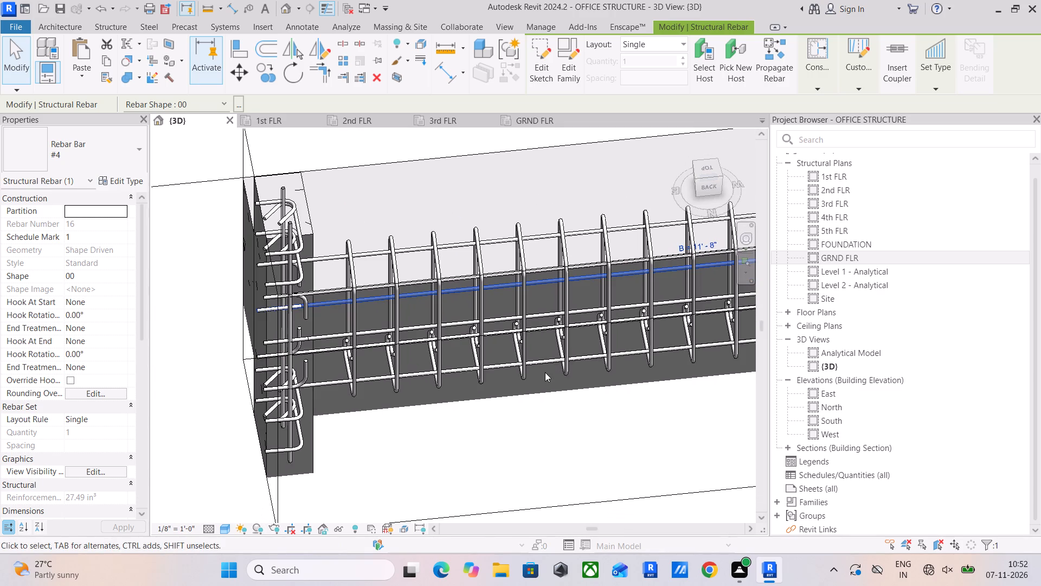
pyautogui.keyDown('shift'); pyautogui.moveTo(545, 391); pyautogui.dragTo(562, 320, button='middle'); pyautogui.keyUp('shift')
pyautogui.click(549, 435)
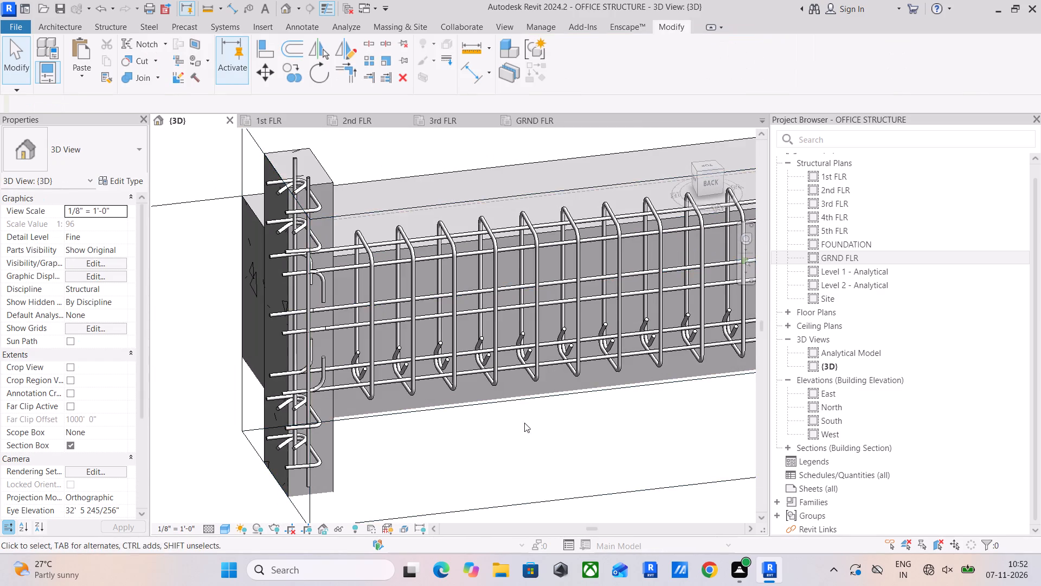
pyautogui.moveTo(519, 415); pyautogui.dragTo(428, 491, button='middle')
pyautogui.scroll(-4, 462, 466)
# Select the stirrup set of the westernmost bay on the 3rd FLR north edge and isolate it in 3D with a selection box.
pyautogui.click(439, 118)
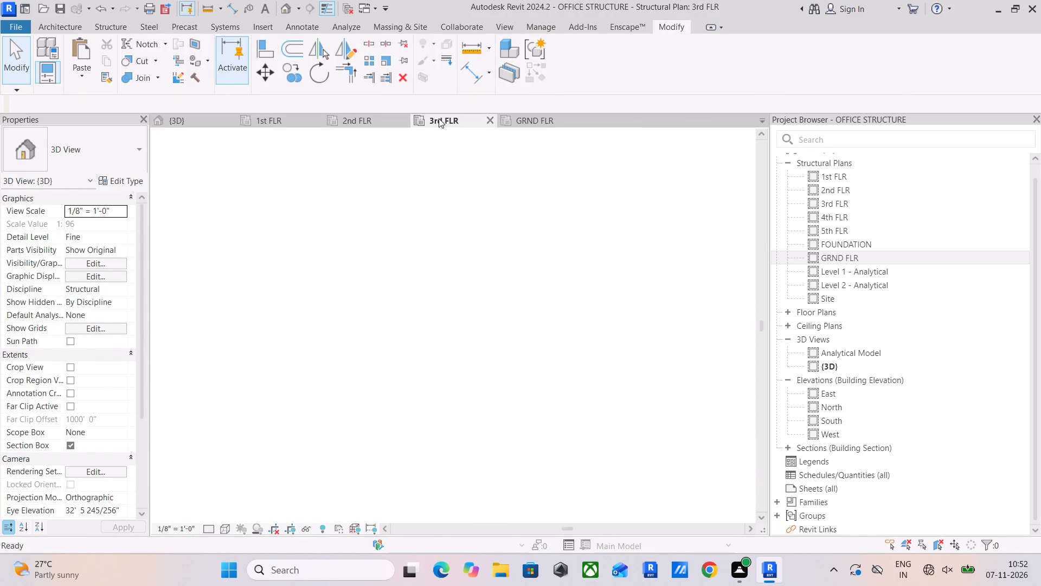
pyautogui.scroll(-4, 396, 270)
pyautogui.moveTo(396, 271); pyautogui.dragTo(500, 257, button='middle')
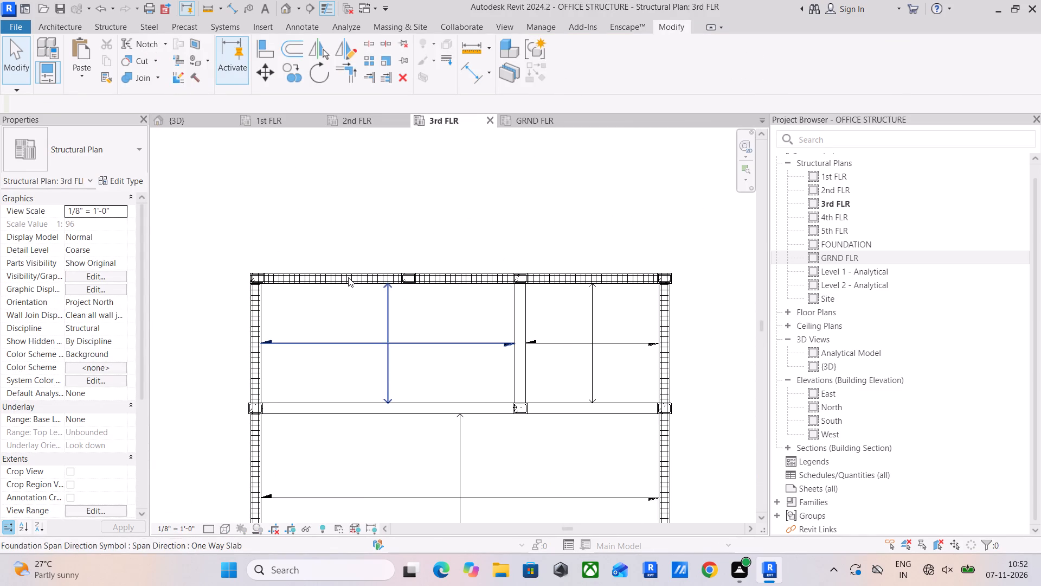
pyautogui.click(348, 277)
pyautogui.click(389, 80)
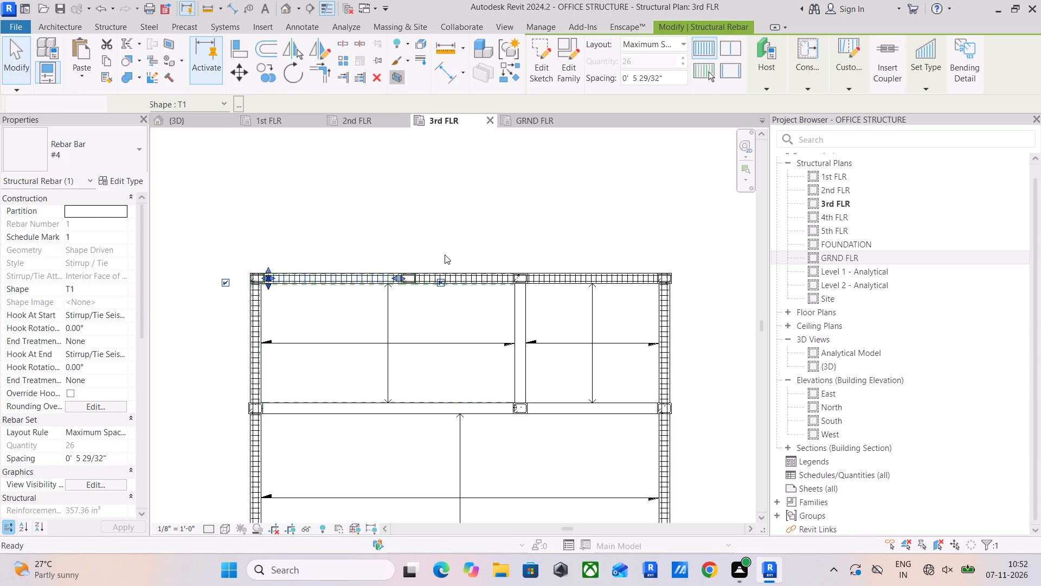
pyautogui.scroll(15, 452, 302)
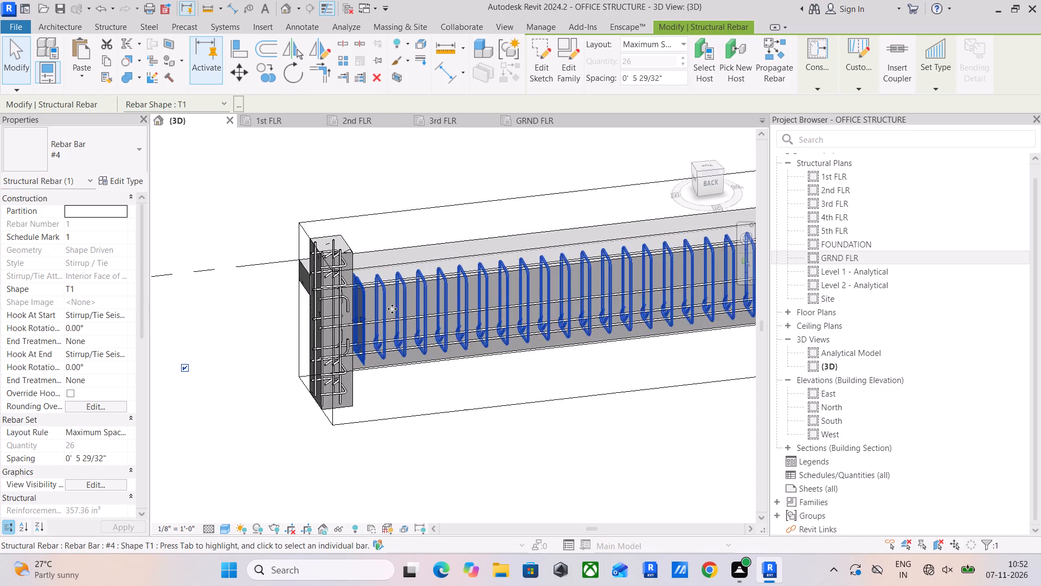
pyautogui.scroll(5, 389, 291)
pyautogui.press('Escape')
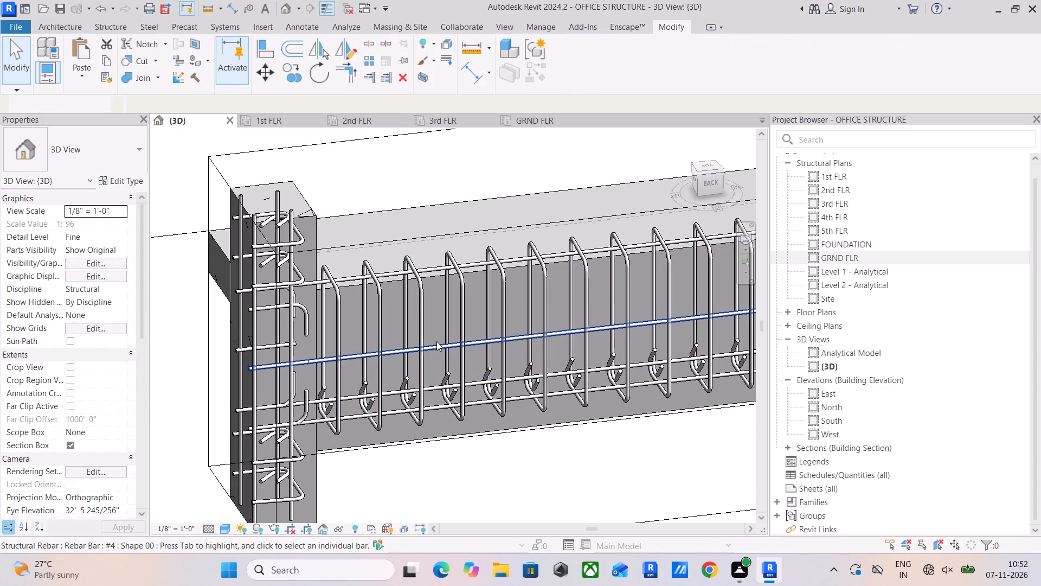
# Delete the duplicate mid-height #4 side bar in the isolated westernmost north-edge beam.
pyautogui.click(436, 341)
pyautogui.press('Delete')
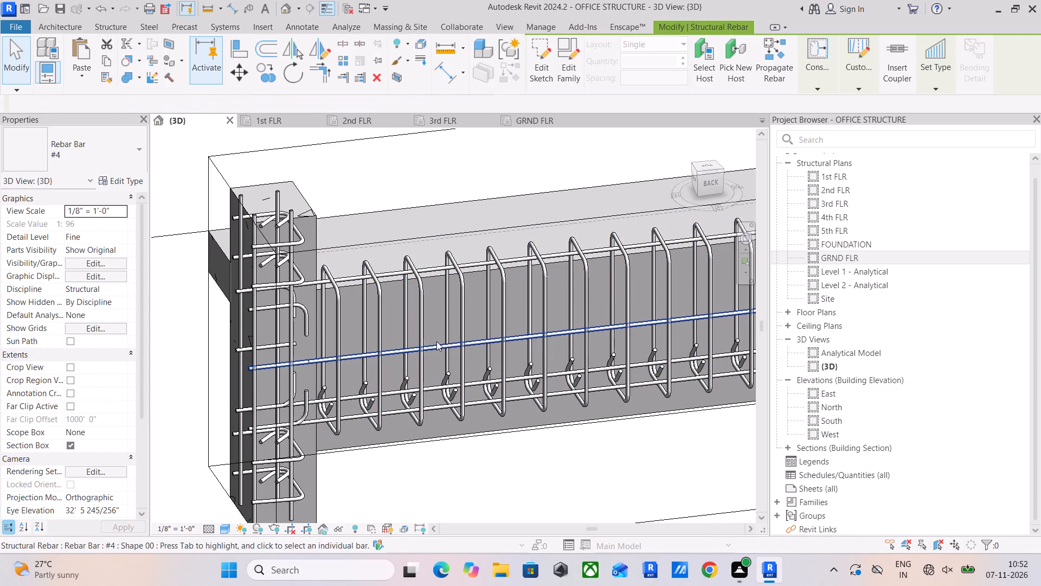
# Mirror a copy of this beam's remaining mid-height #4 bar about an axis drawn along the beam's centreline in the top view.
pyautogui.click(436, 341)
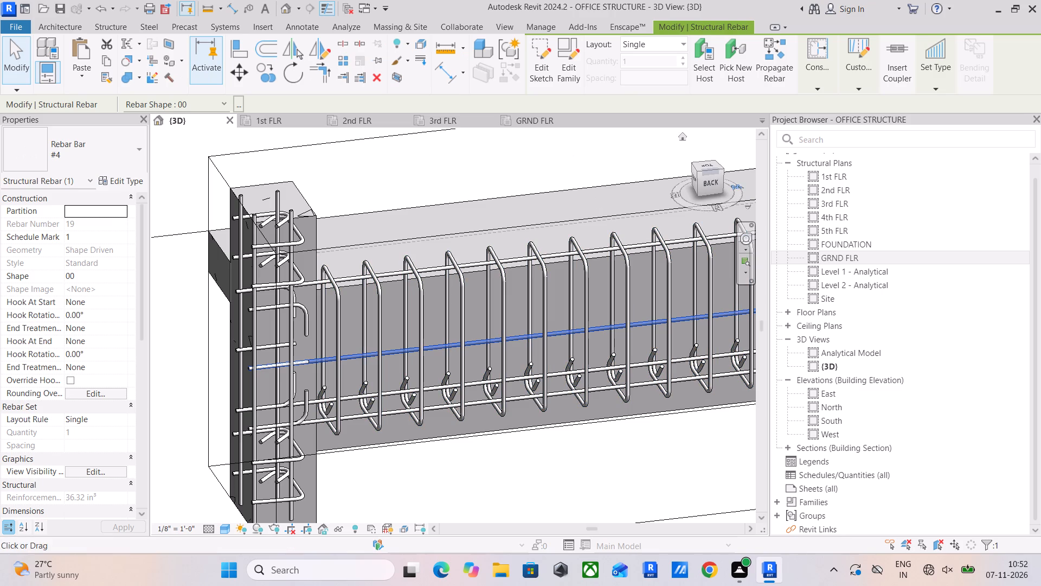
pyautogui.click(705, 163)
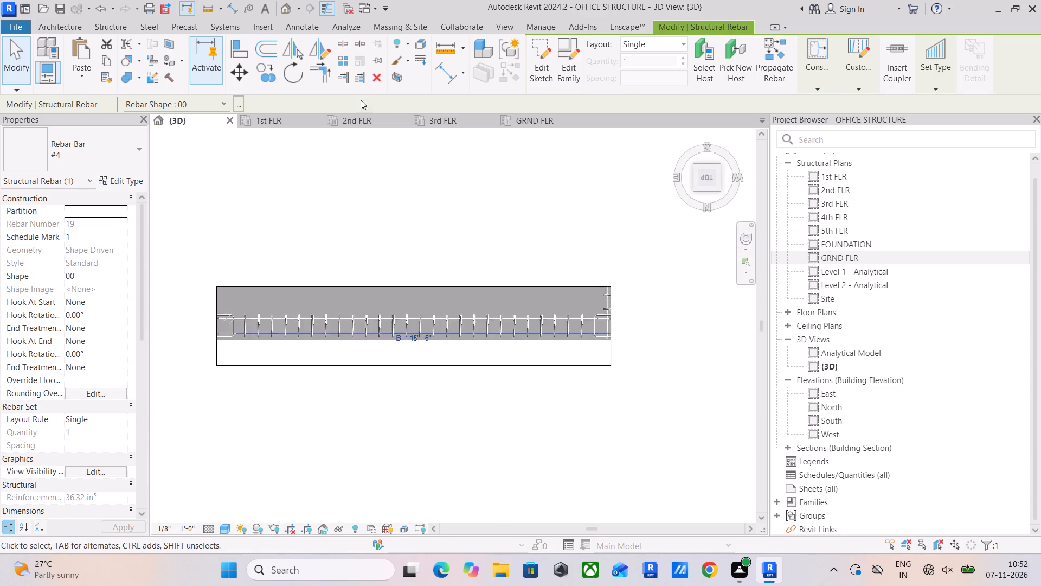
pyautogui.click(317, 53)
pyautogui.scroll(5, 314, 289)
pyautogui.scroll(4, 295, 359)
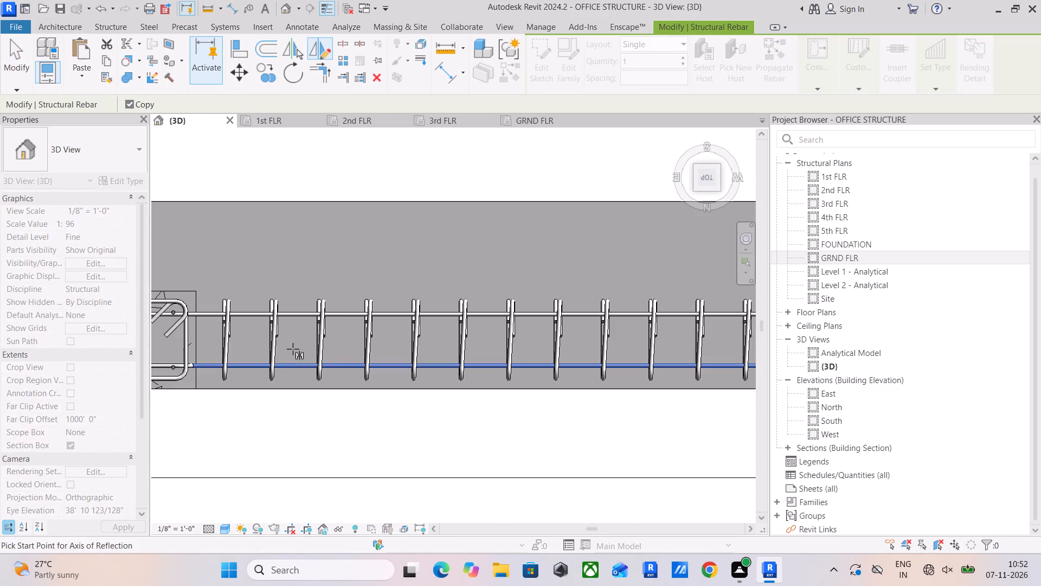
pyautogui.click(284, 340)
pyautogui.click(302, 340)
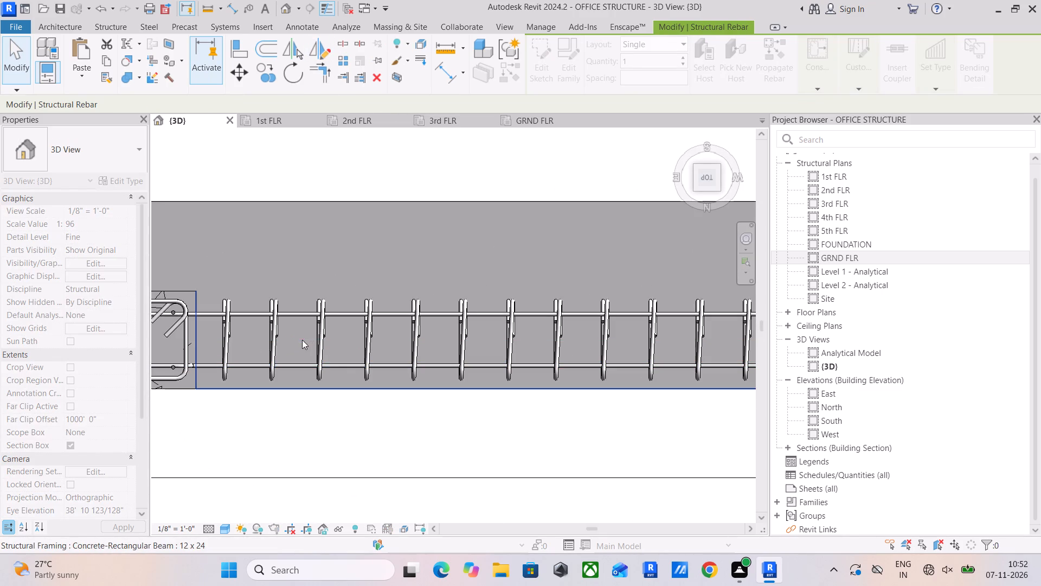
pyautogui.scroll(-2, 419, 372)
pyautogui.keyDown('shift'); pyautogui.moveTo(445, 408); pyautogui.dragTo(470, 348, button='middle'); pyautogui.keyUp('shift')
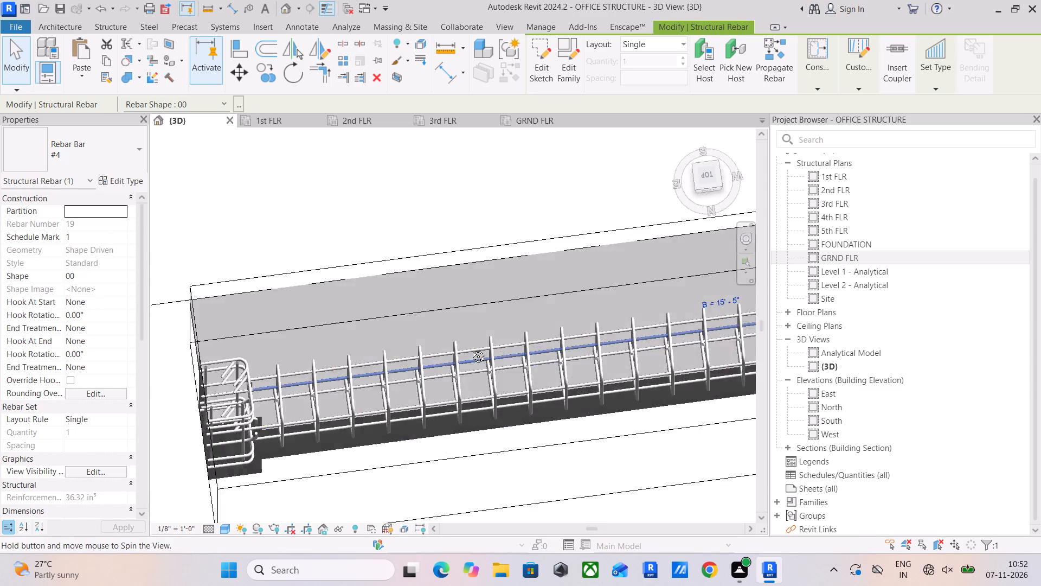
pyautogui.keyDown('shift'); pyautogui.moveTo(470, 348); pyautogui.dragTo(472, 199, button='middle'); pyautogui.keyUp('shift')
pyautogui.click(381, 144)
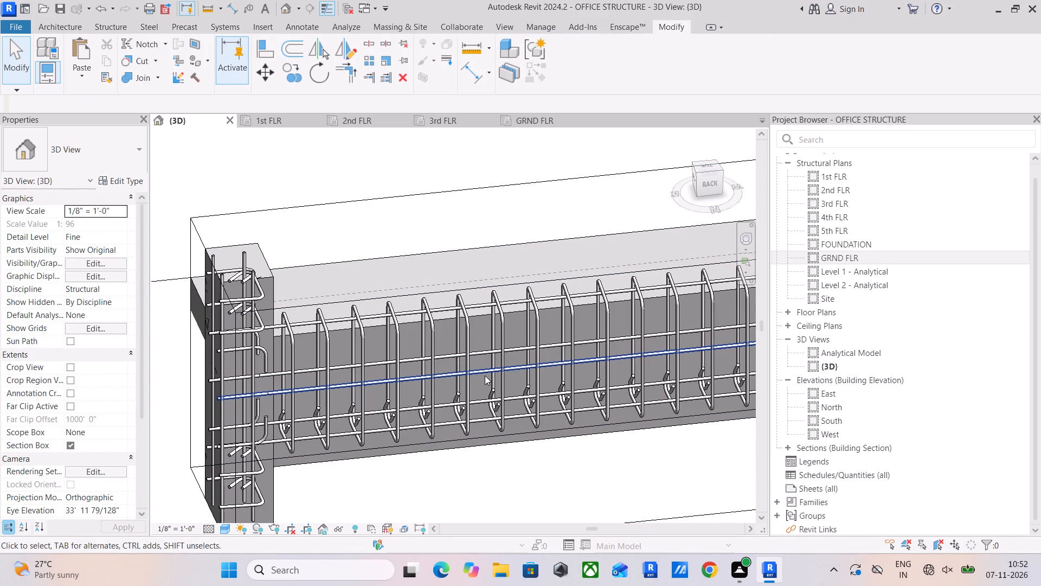
pyautogui.scroll(-3, 485, 375)
pyautogui.moveTo(485, 375); pyautogui.dragTo(394, 396, button='middle')
pyautogui.click(392, 203)
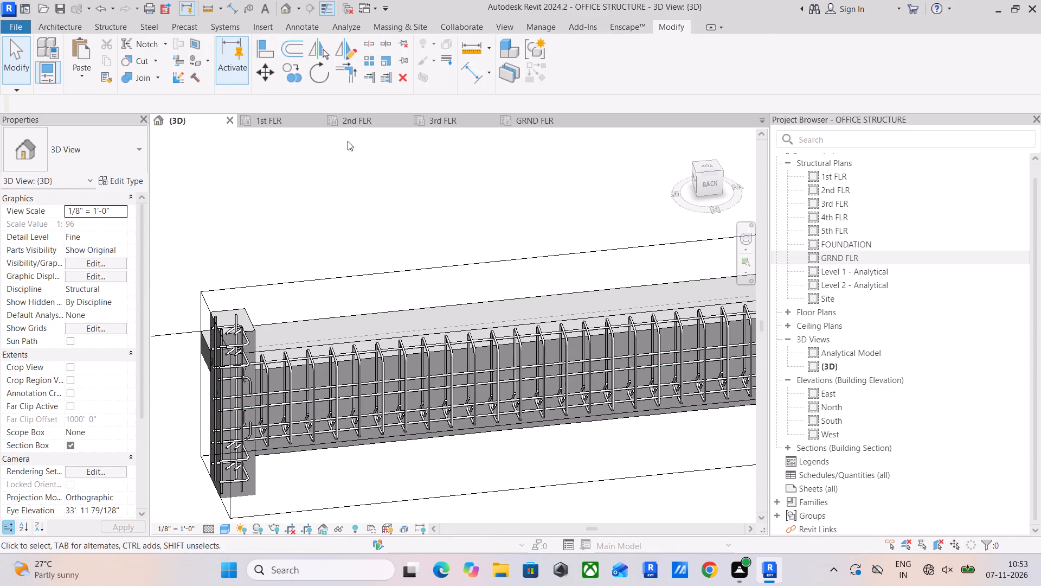
# Select the stirrup set of the northernmost bay on the 3rd FLR west edge and isolate it in 3D, viewed from its outer side.
pyautogui.click(452, 115)
pyautogui.scroll(-2, 401, 308)
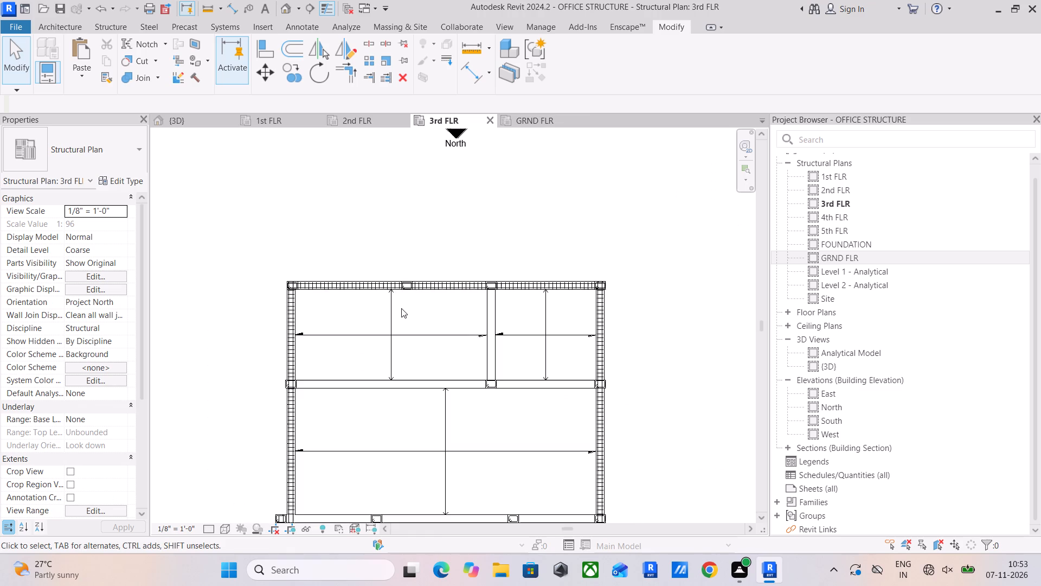
pyautogui.scroll(4, 284, 289)
pyautogui.click(298, 322)
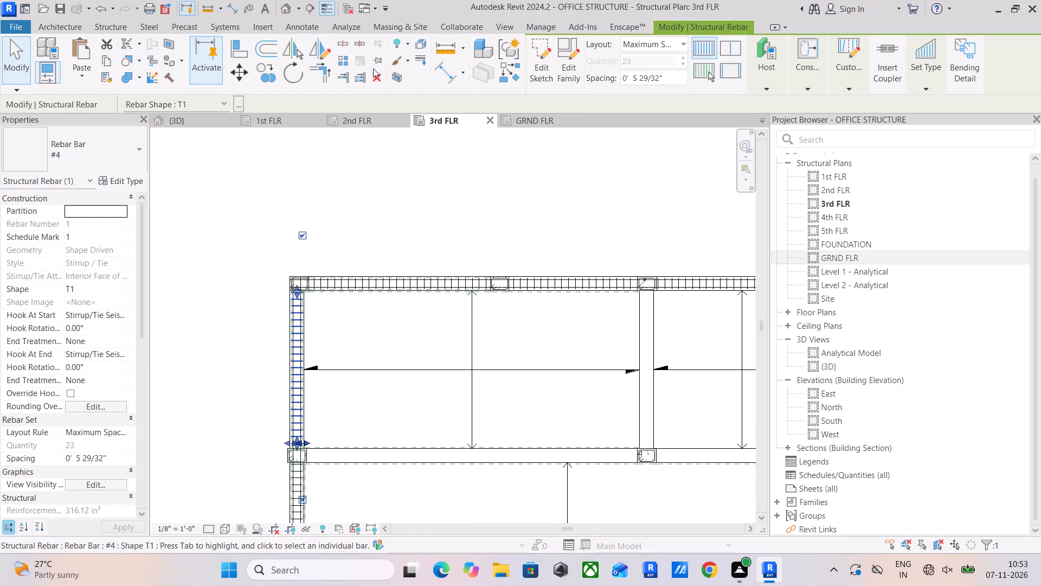
pyautogui.click(396, 78)
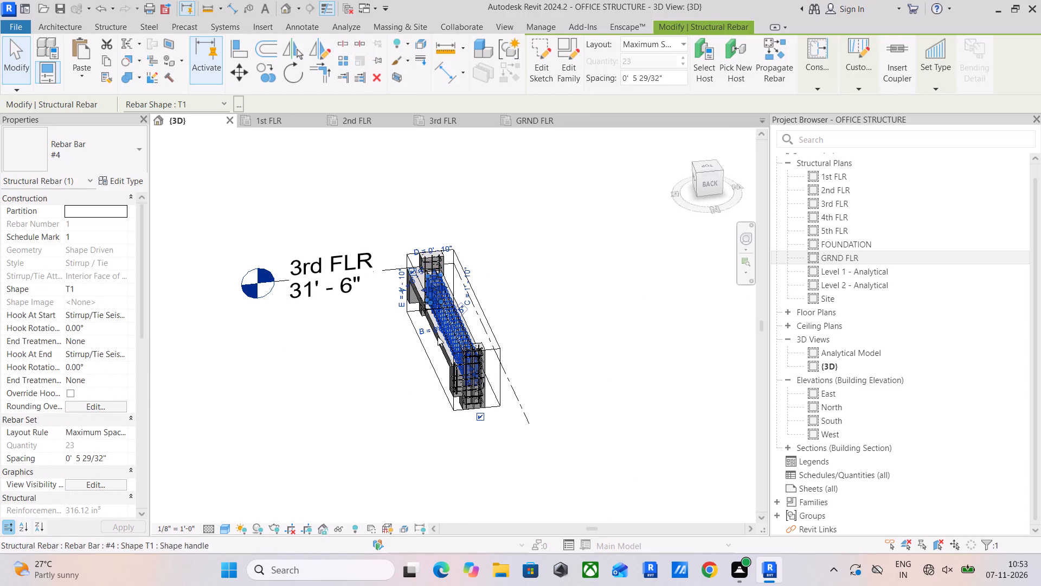
pyautogui.keyDown('shift'); pyautogui.moveTo(446, 340); pyautogui.dragTo(490, 326, button='middle'); pyautogui.keyUp('shift')
pyautogui.keyDown('shift'); pyautogui.moveTo(496, 332); pyautogui.dragTo(376, 305, button='middle'); pyautogui.keyUp('shift')
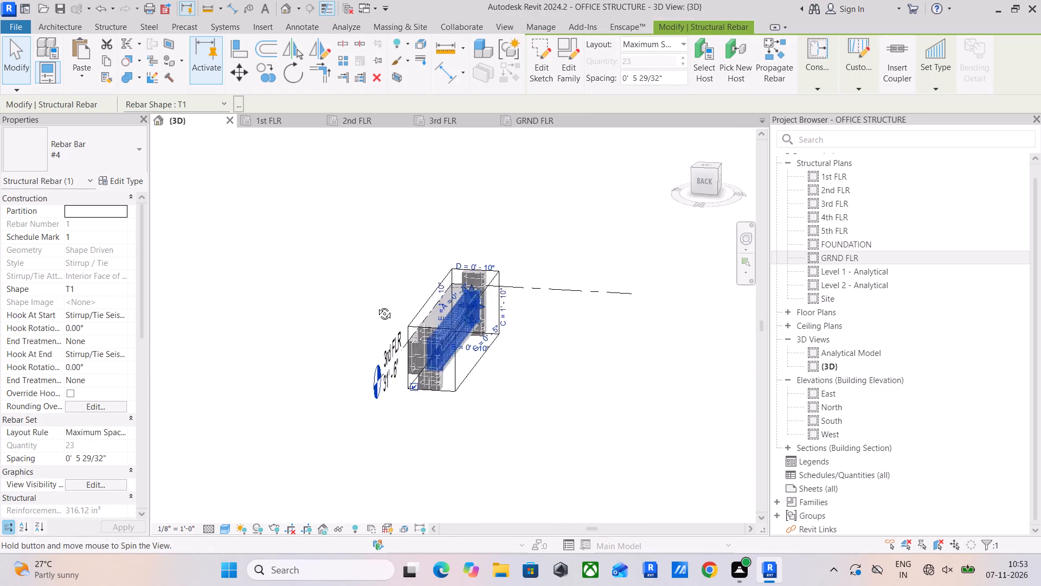
pyautogui.keyDown('shift'); pyautogui.moveTo(376, 305); pyautogui.dragTo(305, 342, button='middle'); pyautogui.keyUp('shift')
pyautogui.scroll(10, 472, 334)
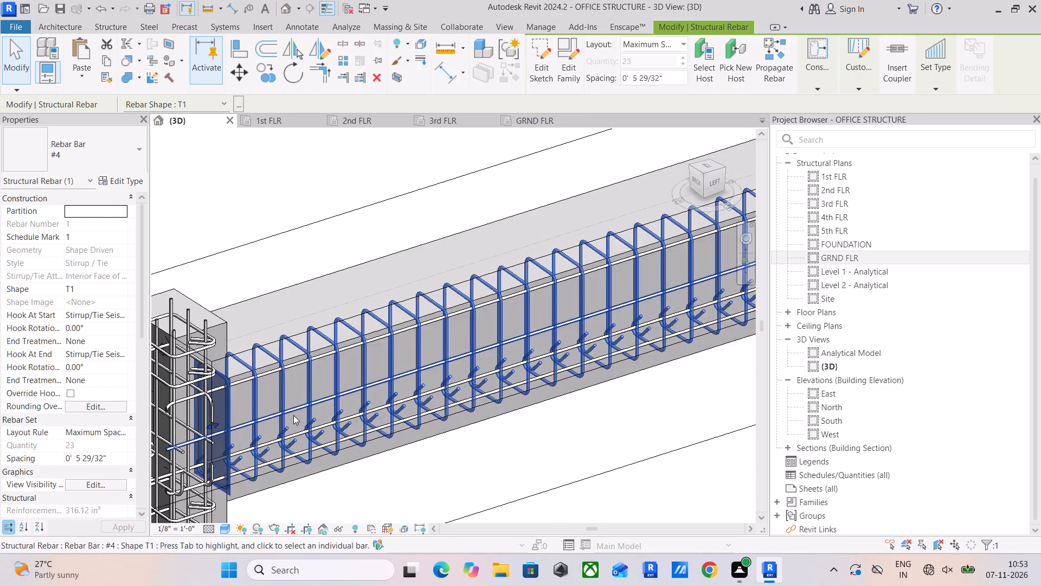
pyautogui.moveTo(292, 416); pyautogui.dragTo(350, 358, button='middle')
pyautogui.click(397, 440)
pyautogui.scroll(4, 329, 366)
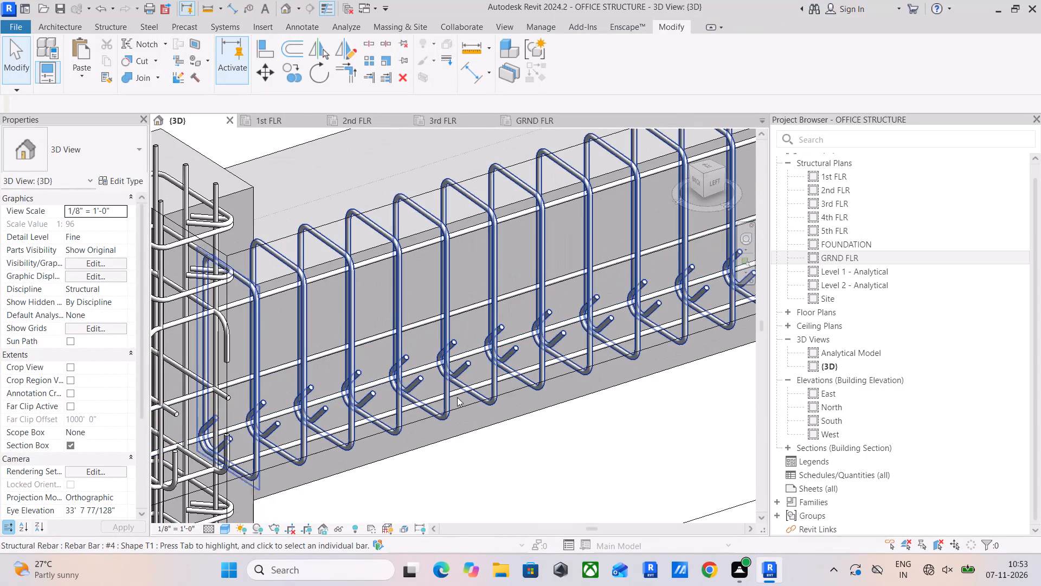
# Mirror a copy of the west-edge beam's mid-height #4 side bar about an axis drawn along the beam's centreline in the top view.
pyautogui.click(318, 355)
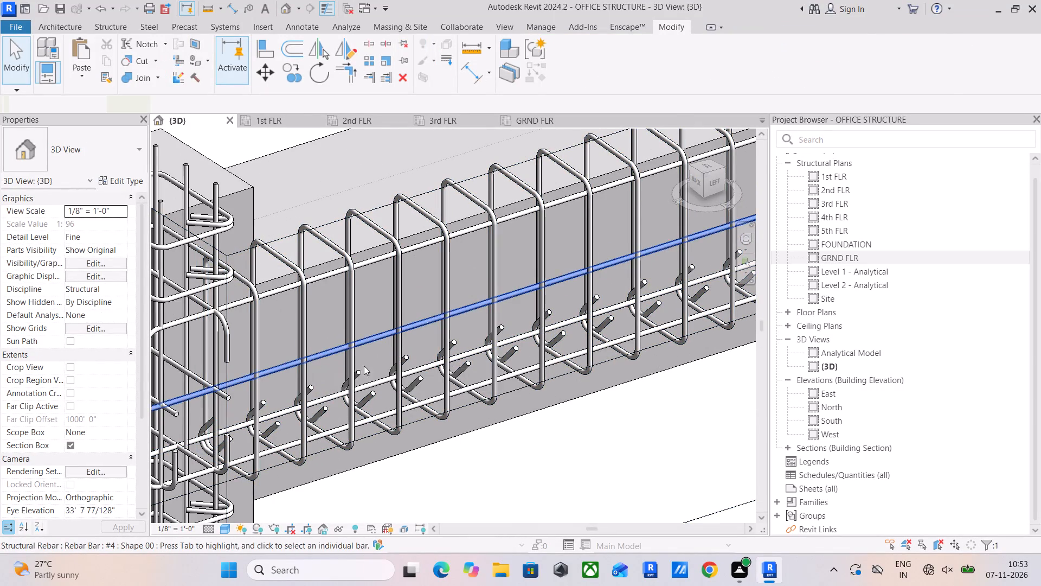
pyautogui.keyDown('shift'); pyautogui.moveTo(384, 371); pyautogui.dragTo(446, 342, button='middle'); pyautogui.keyUp('shift')
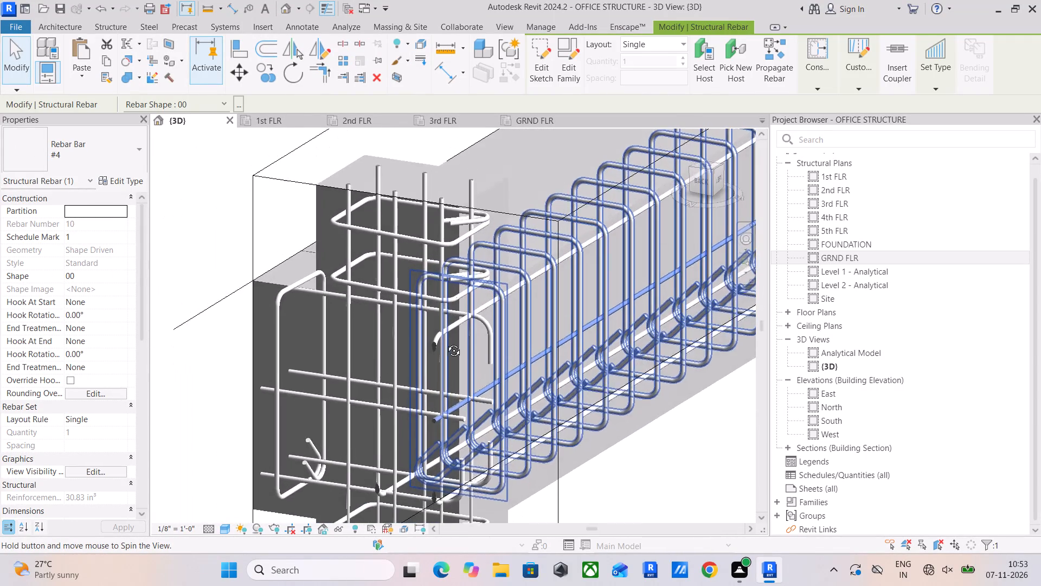
pyautogui.keyDown('shift'); pyautogui.moveTo(446, 342); pyautogui.dragTo(440, 358, button='middle'); pyautogui.keyUp('shift')
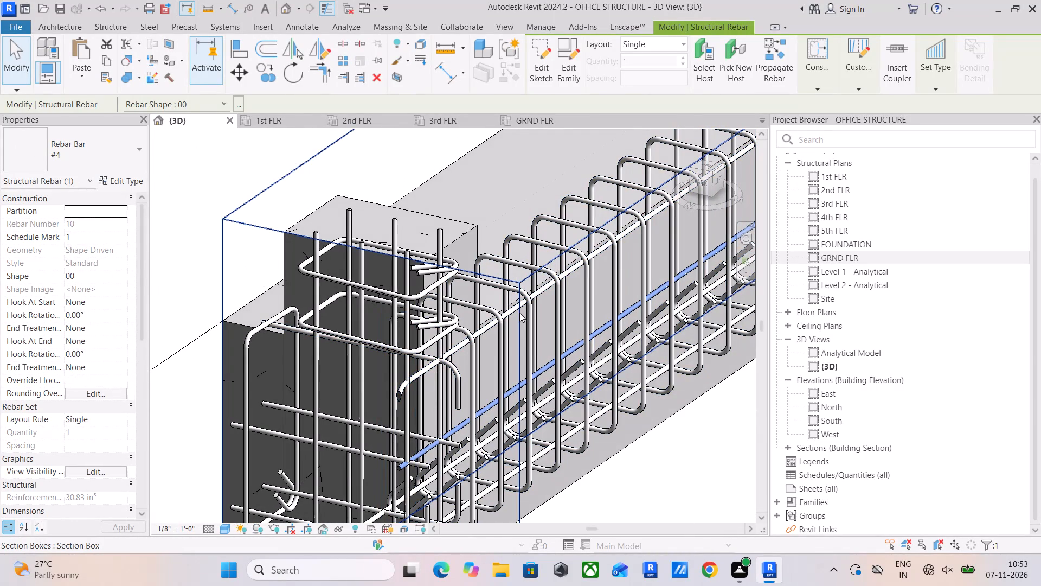
pyautogui.scroll(3, 500, 435)
pyautogui.moveTo(502, 435); pyautogui.dragTo(556, 263, button='middle')
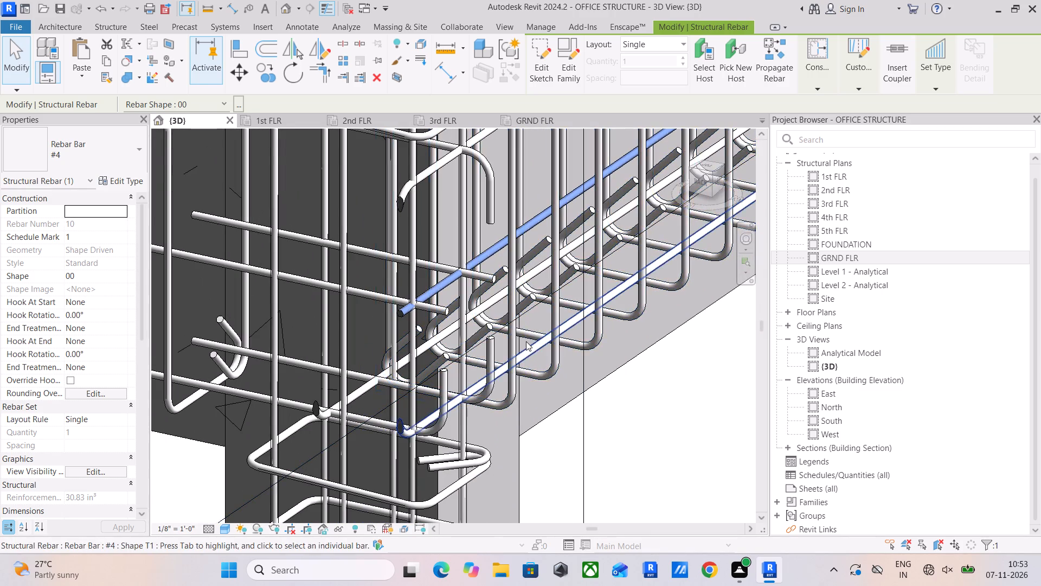
pyautogui.scroll(-3, 526, 341)
pyautogui.moveTo(538, 340); pyautogui.dragTo(496, 412, button='middle')
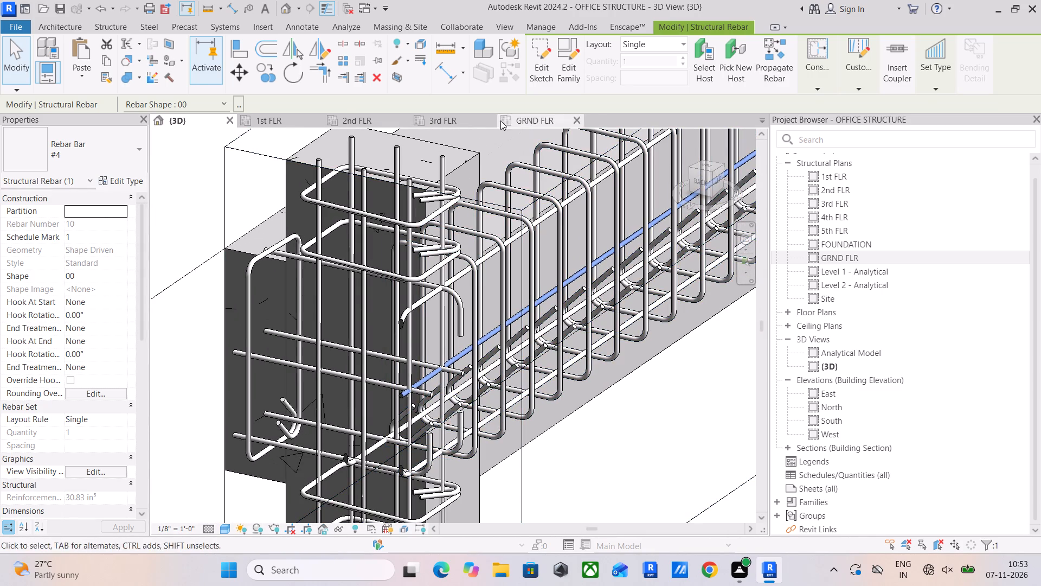
pyautogui.click(706, 164)
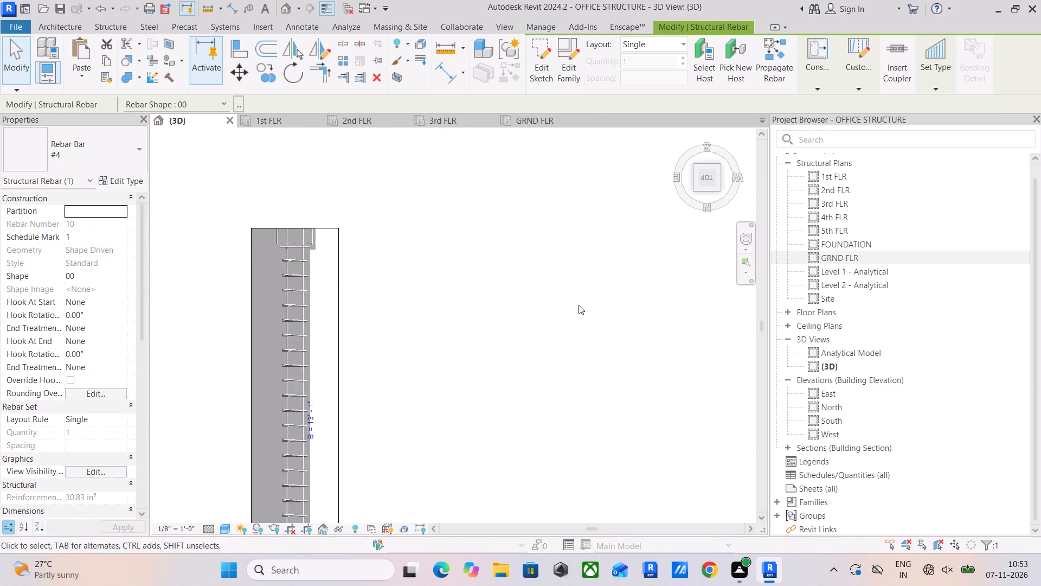
pyautogui.click(316, 58)
pyautogui.scroll(5, 450, 308)
pyautogui.scroll(4, 449, 254)
pyautogui.click(436, 245)
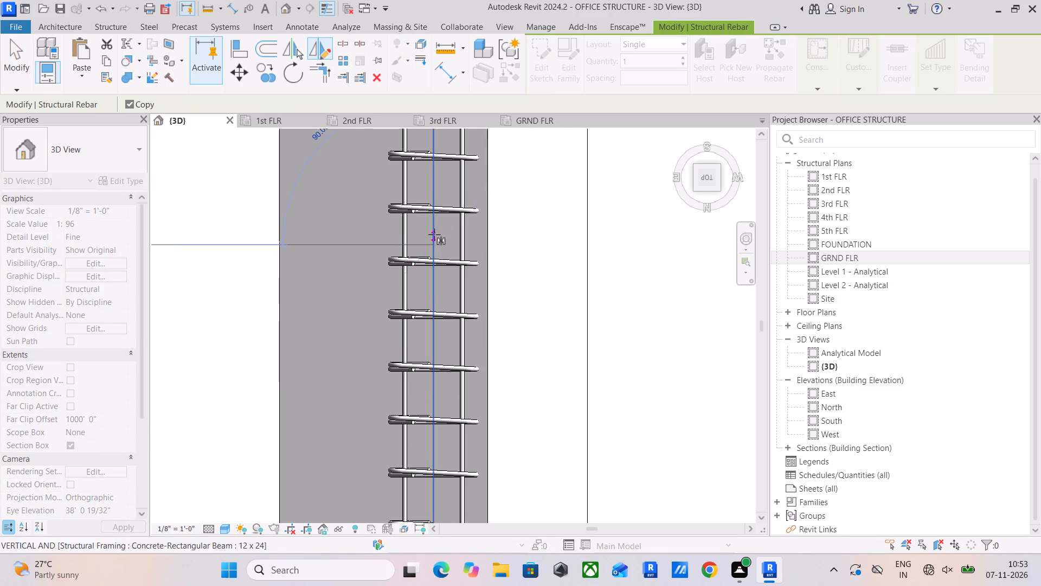
pyautogui.click(433, 228)
# Examine the mid-height side bars of the west-edge beam in 3D, close up at the column end.
pyautogui.scroll(-7, 531, 265)
pyautogui.keyDown('shift'); pyautogui.moveTo(581, 343); pyautogui.dragTo(578, 337, button='middle'); pyautogui.keyUp('shift')
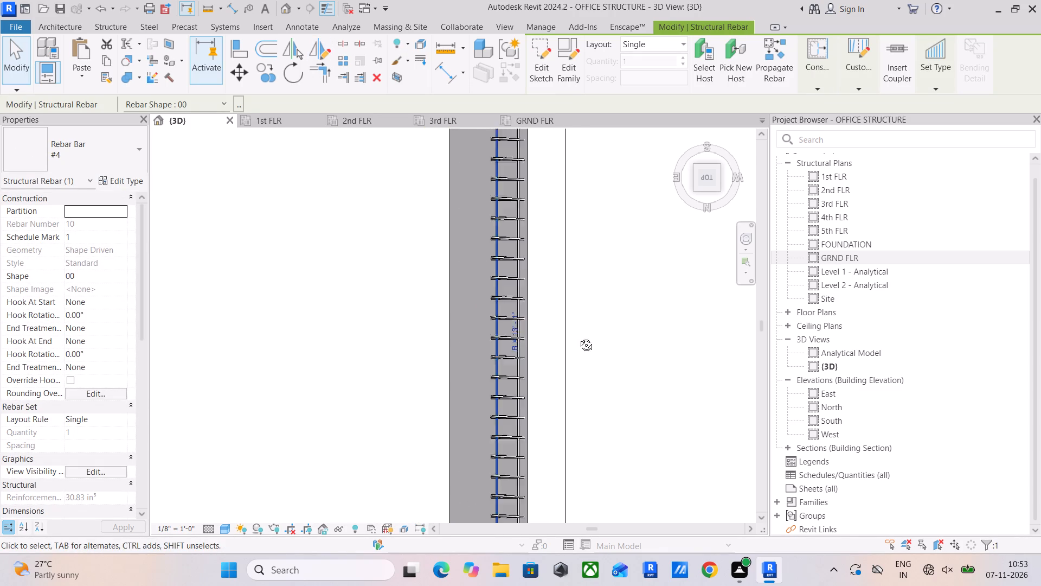
pyautogui.keyDown('shift'); pyautogui.moveTo(578, 337); pyautogui.dragTo(515, 155, button='middle'); pyautogui.keyUp('shift')
pyautogui.keyDown('shift'); pyautogui.moveTo(489, 329); pyautogui.dragTo(482, 277, button='middle'); pyautogui.keyUp('shift')
pyautogui.scroll(5, 448, 381)
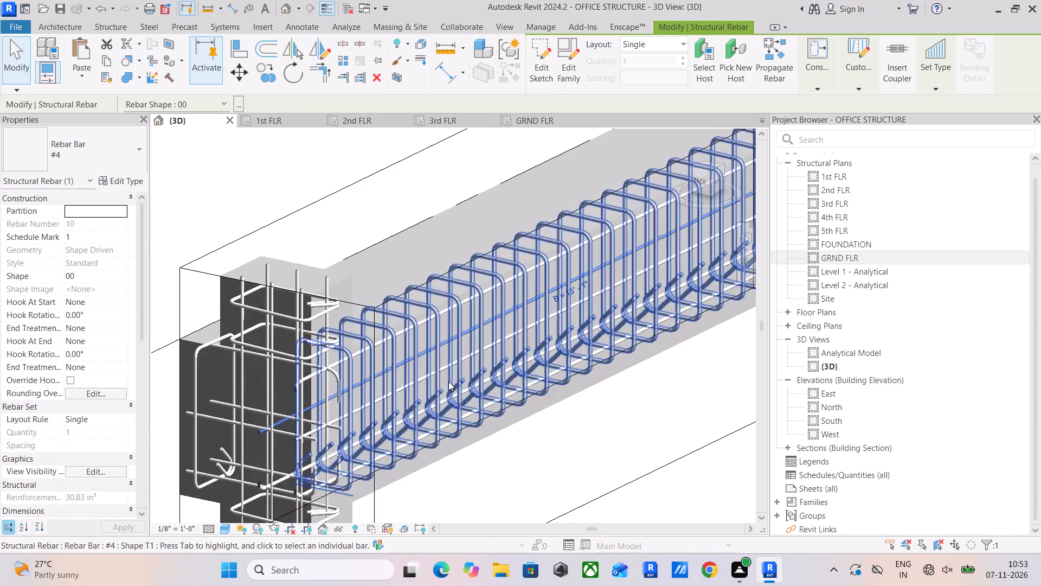
pyautogui.moveTo(457, 422); pyautogui.dragTo(438, 340, button='middle')
pyautogui.scroll(4, 313, 290)
pyautogui.click(592, 459)
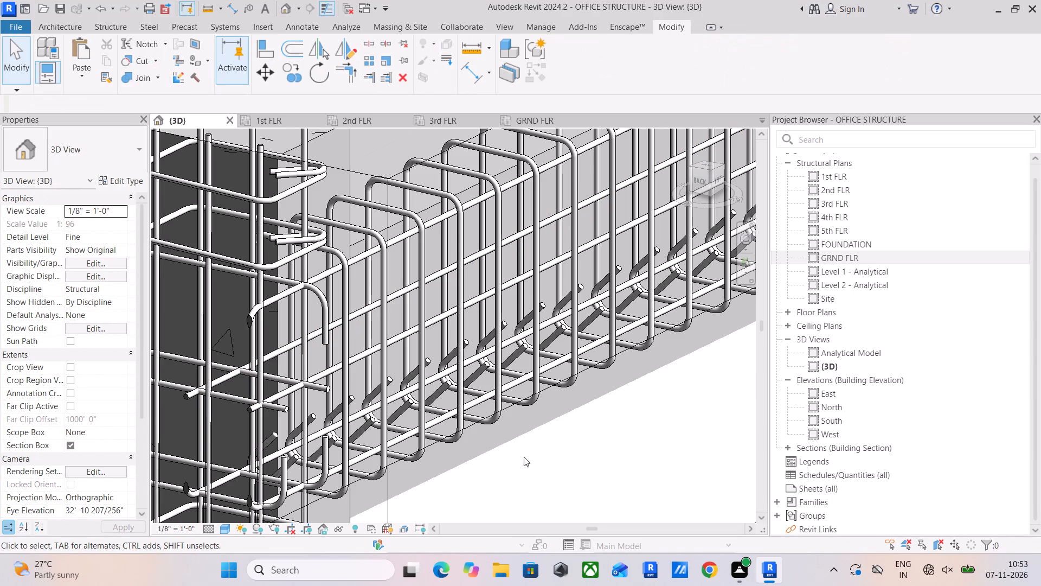
# Examine the end section of the west-edge beam from the back to check its mid-height side bars.
pyautogui.click(698, 186)
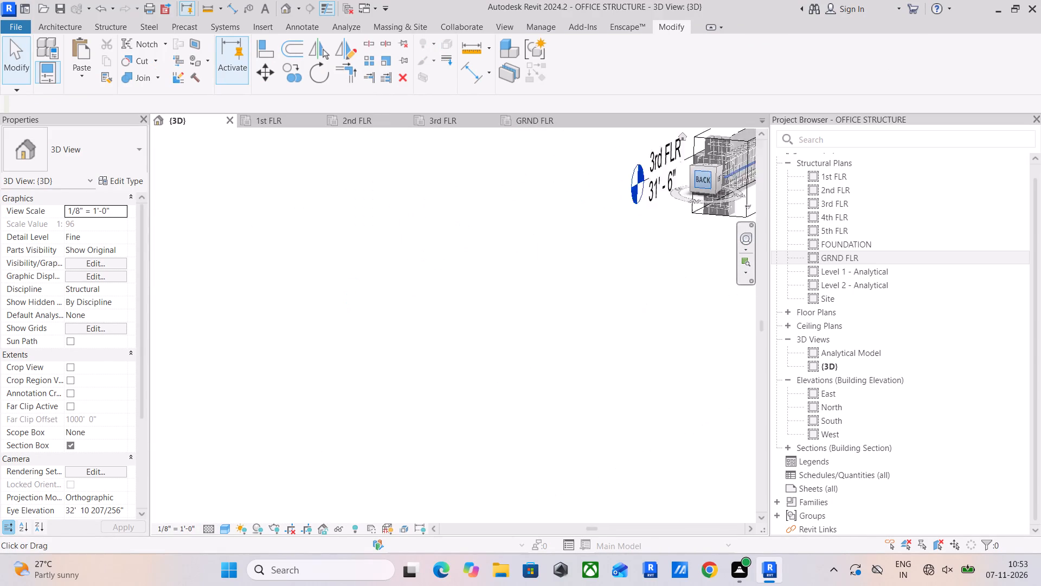
pyautogui.scroll(4, 621, 298)
pyautogui.scroll(6, 367, 353)
pyautogui.scroll(5, 381, 304)
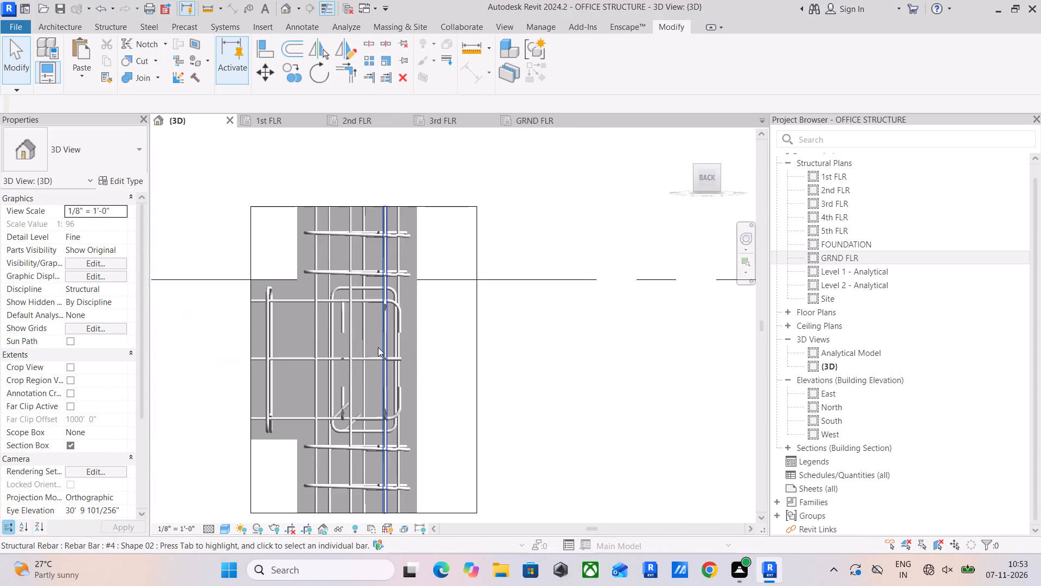
pyautogui.scroll(9, 378, 347)
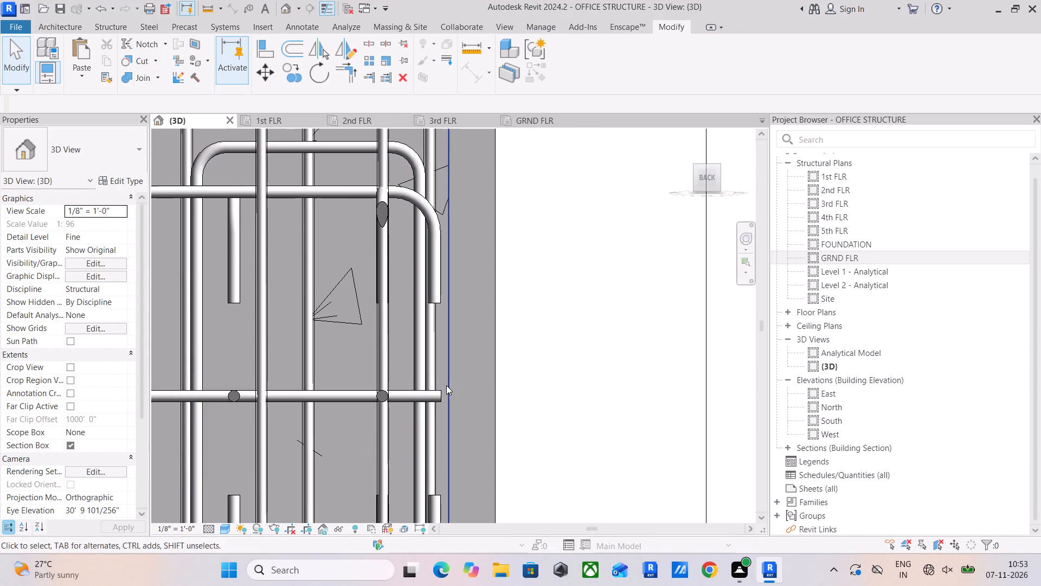
pyautogui.scroll(-11, 548, 380)
pyautogui.moveTo(572, 371); pyautogui.dragTo(526, 442, button='middle')
# Isolate the stirrup set of the 3rd FLR west-edge long bay north of the jog in 3D and inspect its side bars.
pyautogui.click(442, 120)
pyautogui.scroll(-4, 394, 259)
pyautogui.moveTo(394, 265); pyautogui.dragTo(436, 99, button='middle')
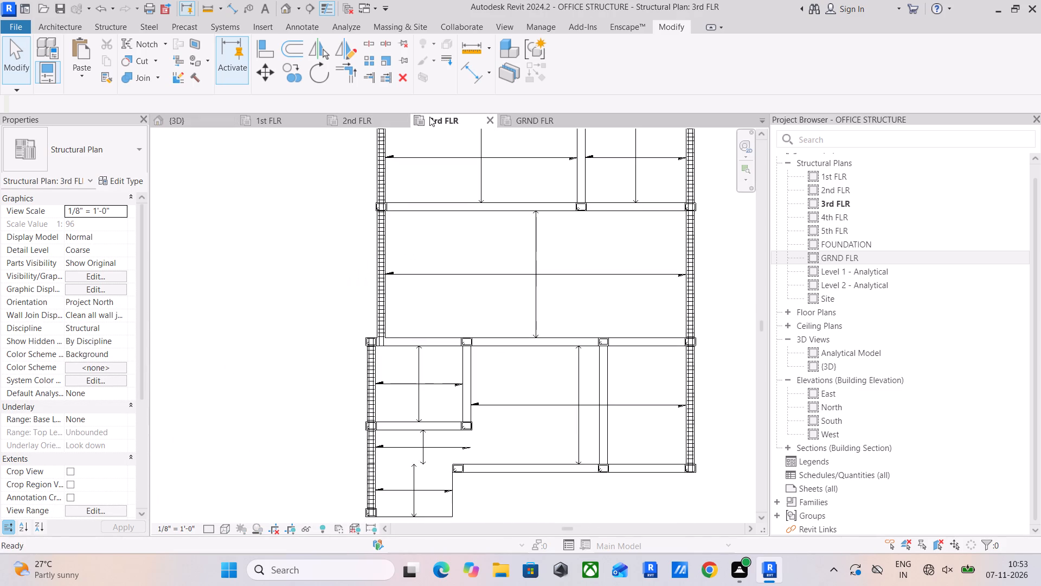
pyautogui.scroll(4, 388, 210)
pyautogui.click(376, 246)
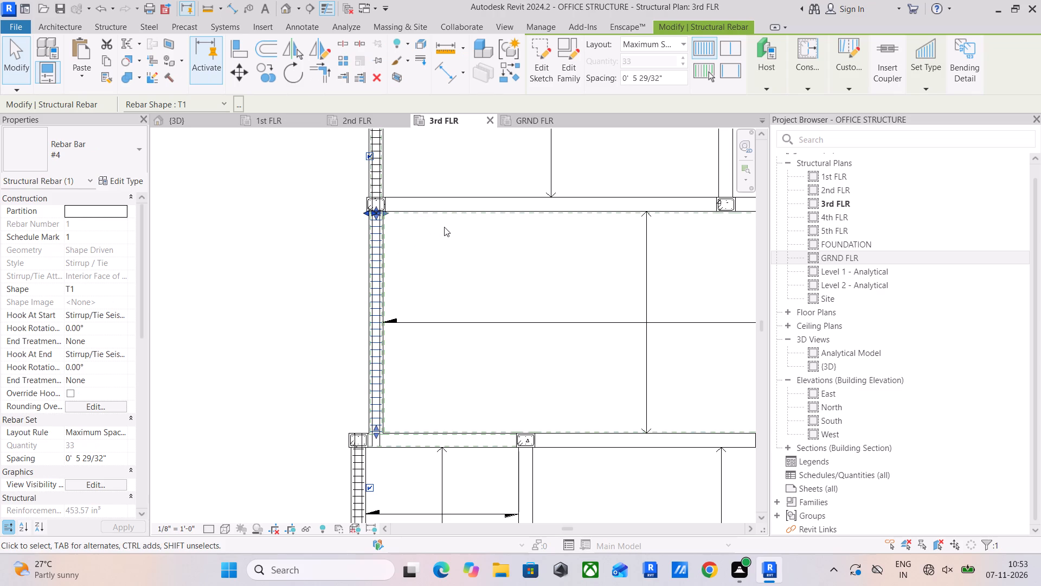
pyautogui.click(393, 75)
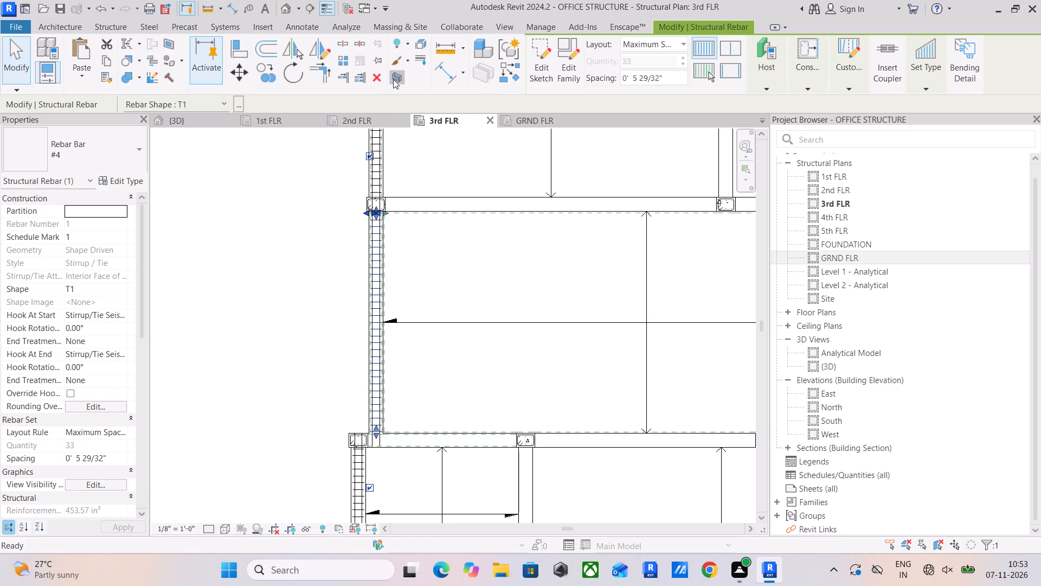
pyautogui.scroll(15, 476, 313)
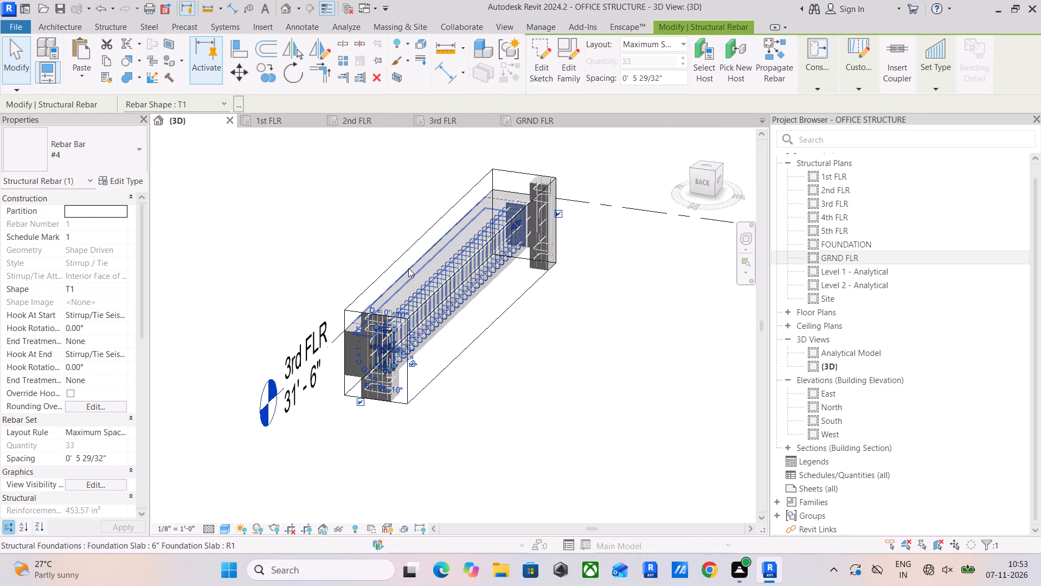
pyautogui.scroll(2, 408, 268)
pyautogui.moveTo(428, 305); pyautogui.dragTo(406, 196, button='middle')
pyautogui.scroll(5, 410, 279)
pyautogui.moveTo(410, 285); pyautogui.dragTo(417, 222, button='middle')
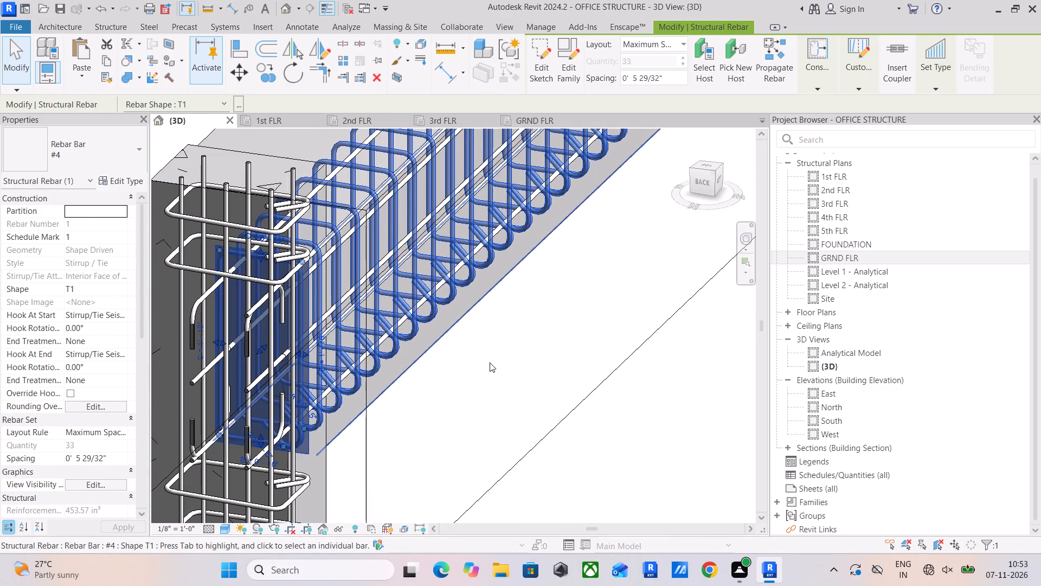
pyautogui.click(495, 365)
pyautogui.moveTo(494, 365); pyautogui.dragTo(538, 313, button='middle')
pyautogui.scroll(-5, 542, 310)
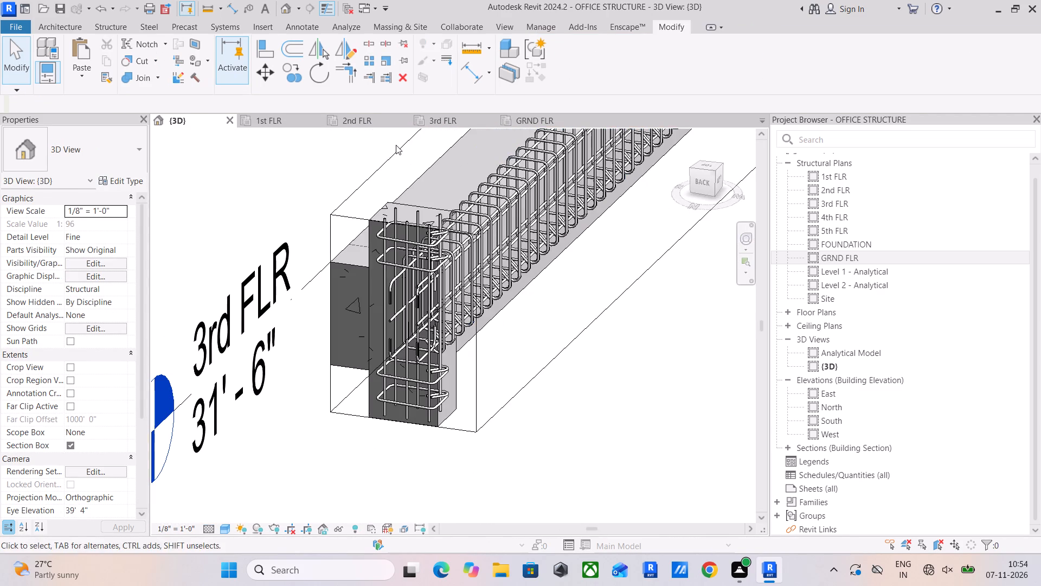
# Isolate the stirrup set of the short 3rd FLR west-edge bay just south of the jog in 3D and inspect its side bars.
pyautogui.click(447, 123)
pyautogui.scroll(-5, 457, 298)
pyautogui.moveTo(457, 303); pyautogui.dragTo(475, 171, button='middle')
pyautogui.scroll(4, 434, 273)
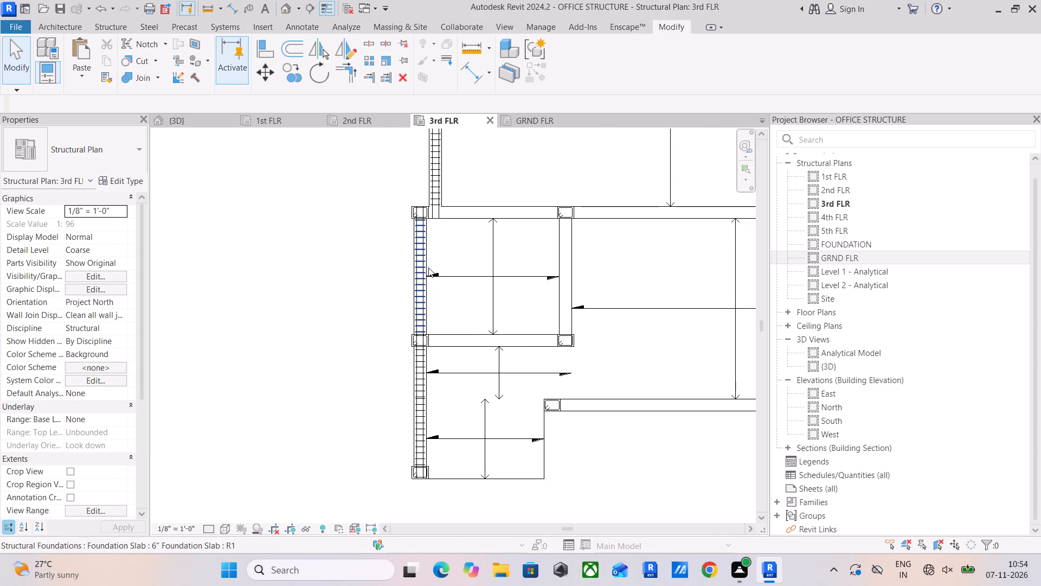
pyautogui.click(416, 269)
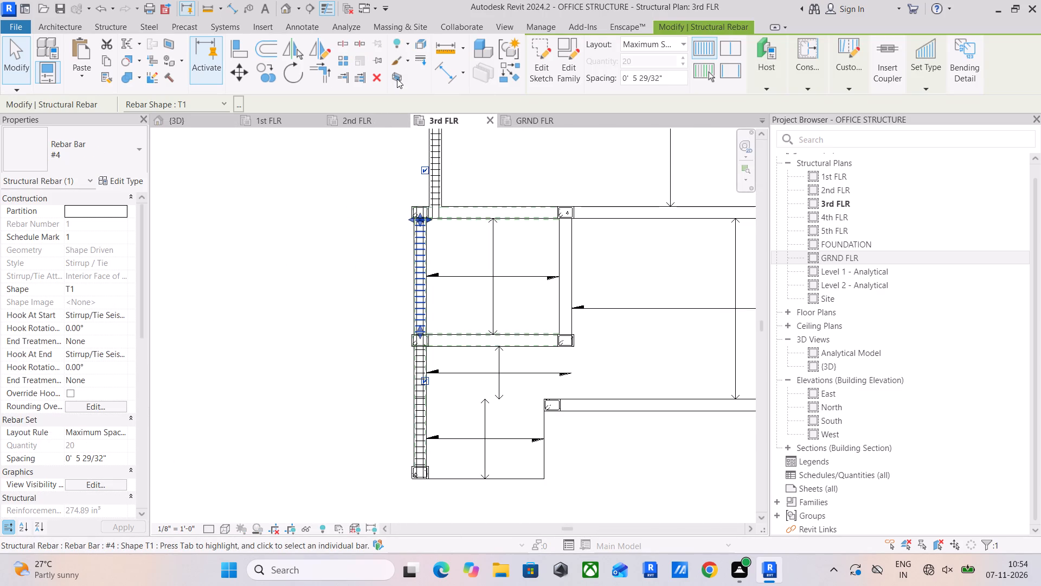
pyautogui.click(397, 79)
pyautogui.scroll(16, 437, 297)
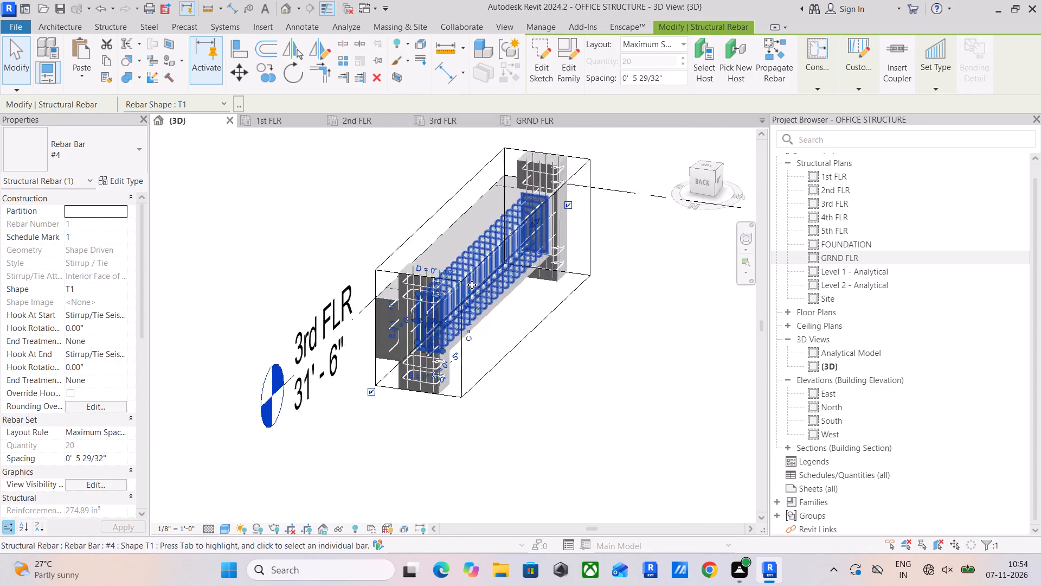
pyautogui.scroll(1, 472, 285)
pyautogui.moveTo(476, 300); pyautogui.dragTo(447, 329, button='middle')
pyautogui.scroll(5, 414, 377)
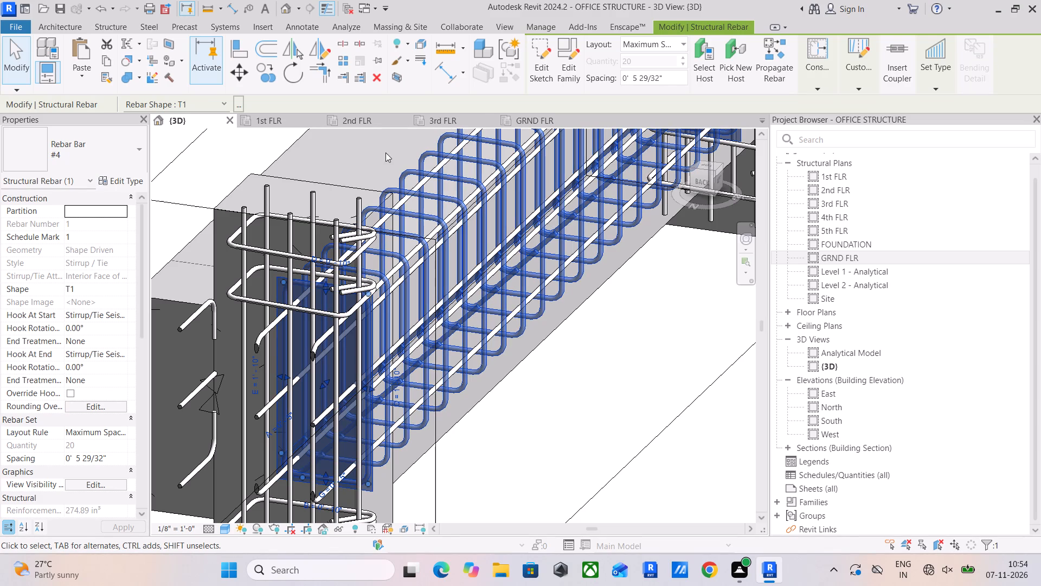
pyautogui.click(440, 116)
pyautogui.scroll(-3, 464, 254)
pyautogui.moveTo(467, 264); pyautogui.dragTo(466, 246, button='middle')
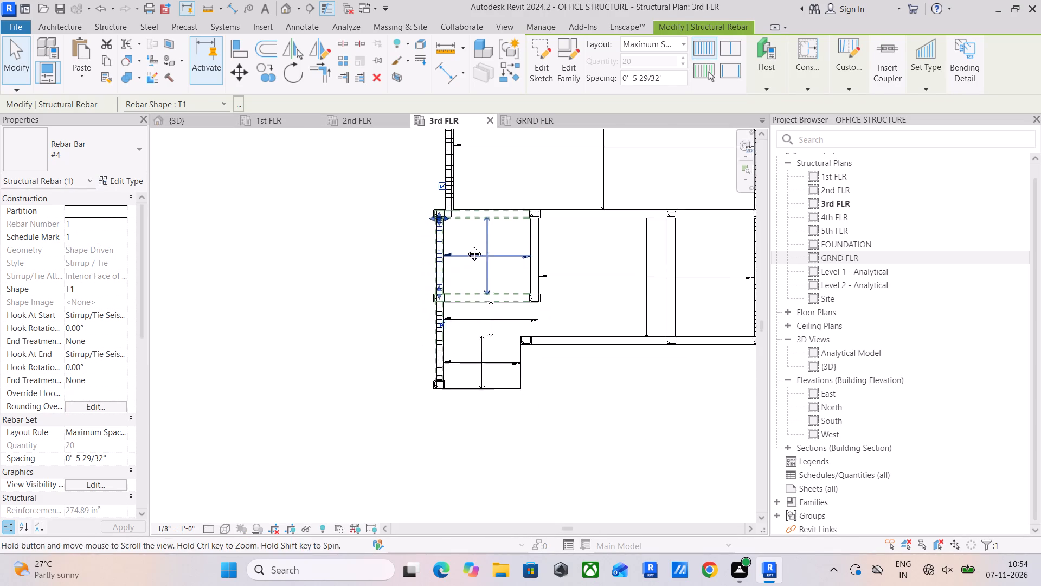
pyautogui.moveTo(466, 246); pyautogui.dragTo(448, 237, button='middle')
pyautogui.moveTo(519, 348); pyautogui.dragTo(447, 384, button='middle')
pyautogui.click(494, 422)
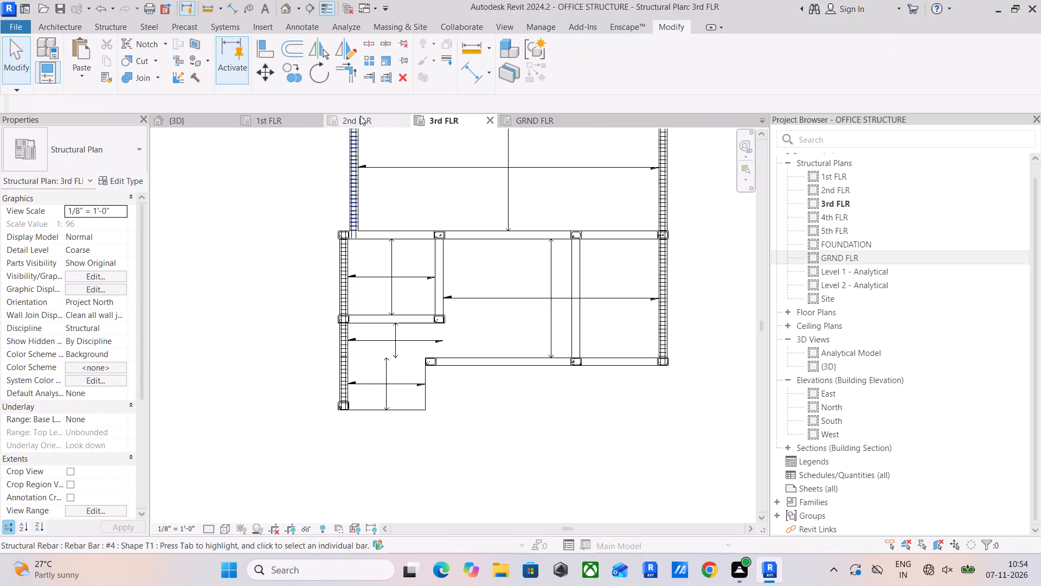
# On the 1st FLR plan, select the east-edge beam stirrup set beside the Director Room and isolate it in 3D.
pyautogui.click(277, 124)
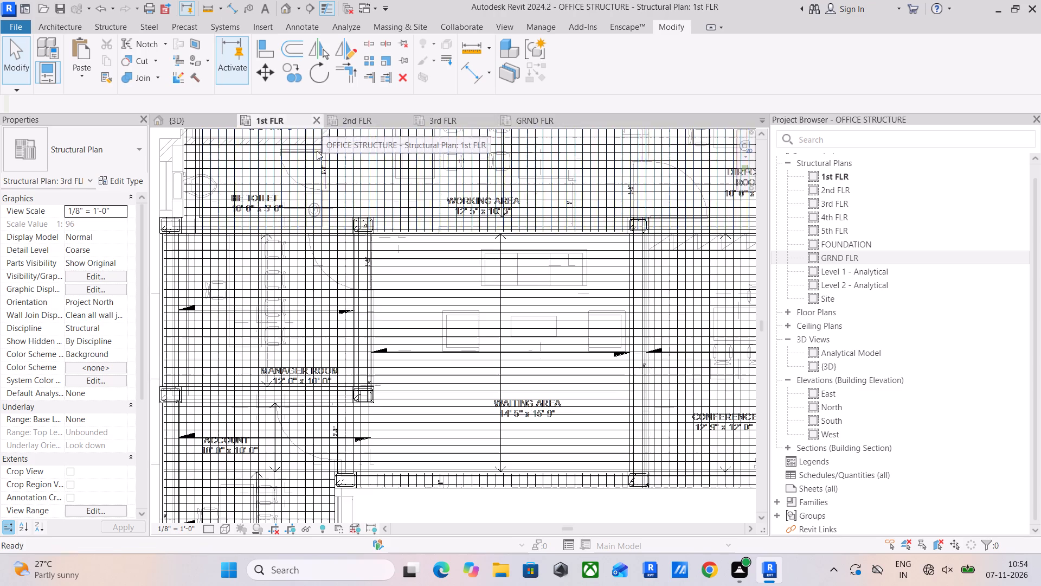
pyautogui.moveTo(464, 217); pyautogui.dragTo(271, 268, button='middle')
pyautogui.scroll(-3, 510, 271)
pyautogui.moveTo(520, 269); pyautogui.dragTo(446, 326, button='middle')
pyautogui.scroll(5, 564, 252)
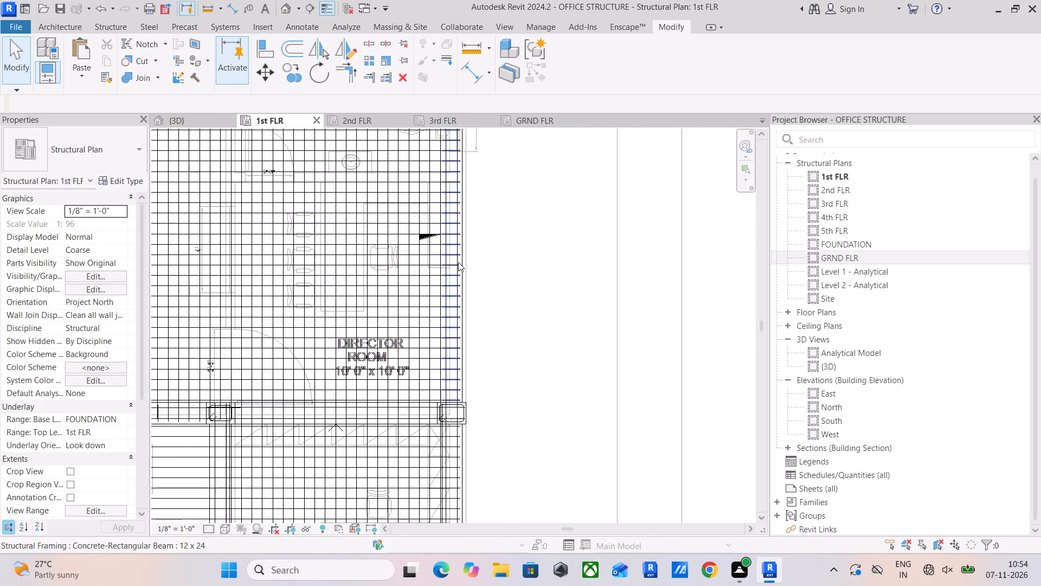
pyautogui.scroll(9, 458, 262)
pyautogui.click(447, 272)
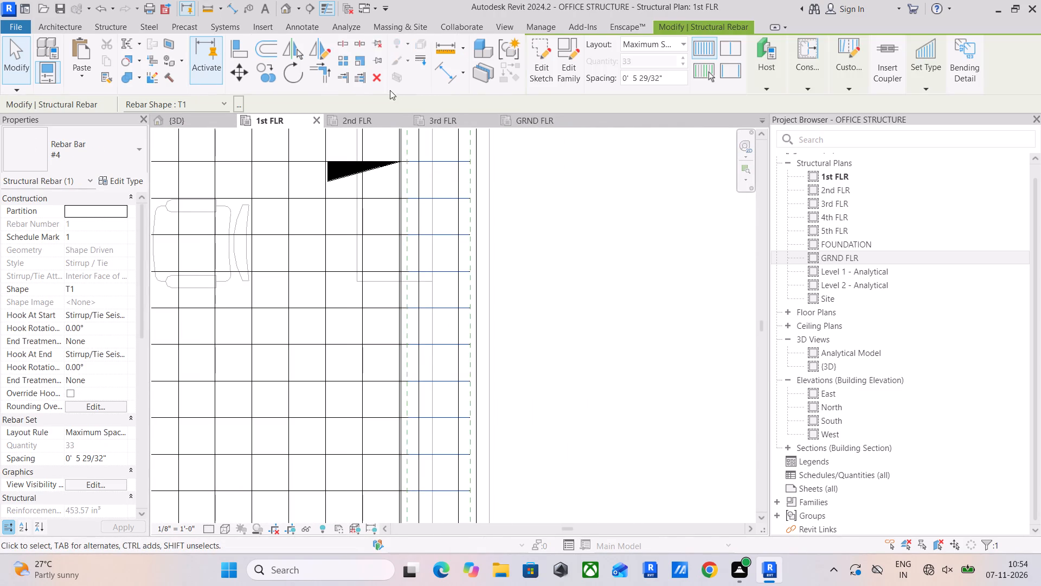
pyautogui.click(400, 78)
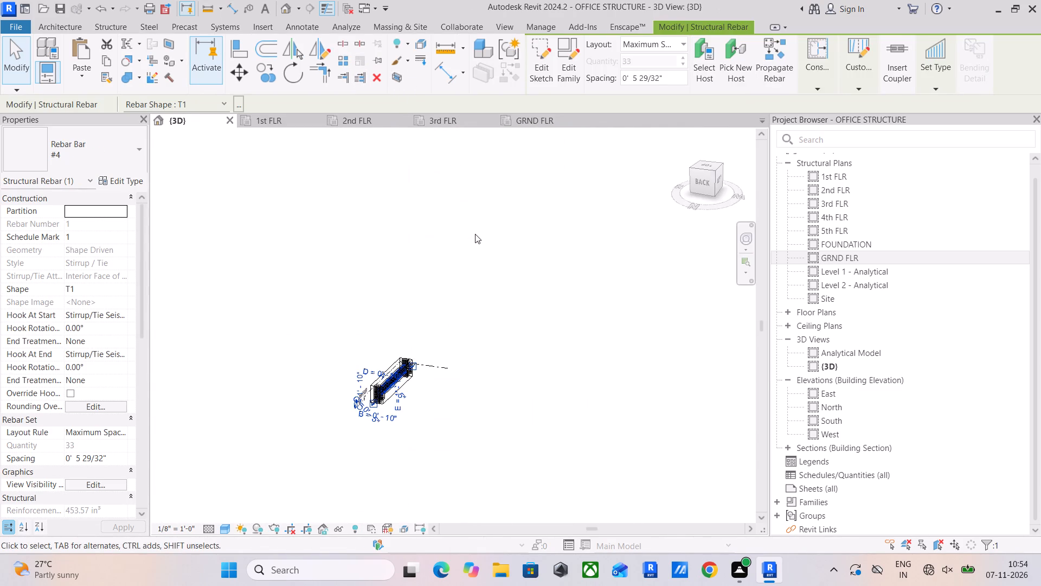
pyautogui.scroll(17, 408, 362)
pyautogui.moveTo(372, 391); pyautogui.dragTo(485, 197, button='middle')
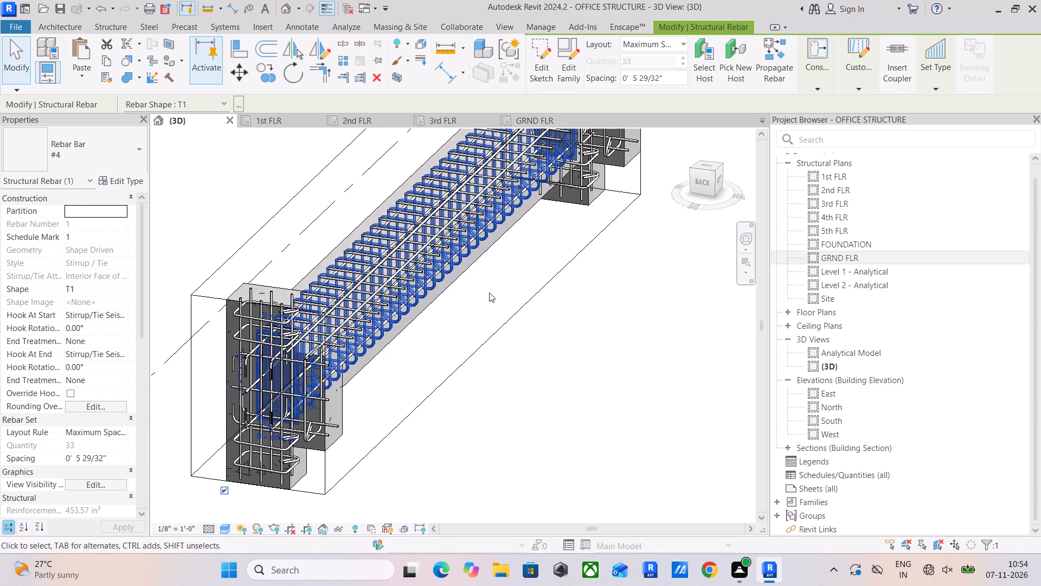
# Examine the mid-height side bars of the 1st FLR east-edge beam in 3D, close up at the column end.
pyautogui.click(488, 292)
pyautogui.scroll(9, 282, 376)
pyautogui.moveTo(277, 361); pyautogui.dragTo(285, 311, button='middle')
pyautogui.scroll(-3, 415, 286)
pyautogui.moveTo(416, 288); pyautogui.dragTo(419, 355, button='middle')
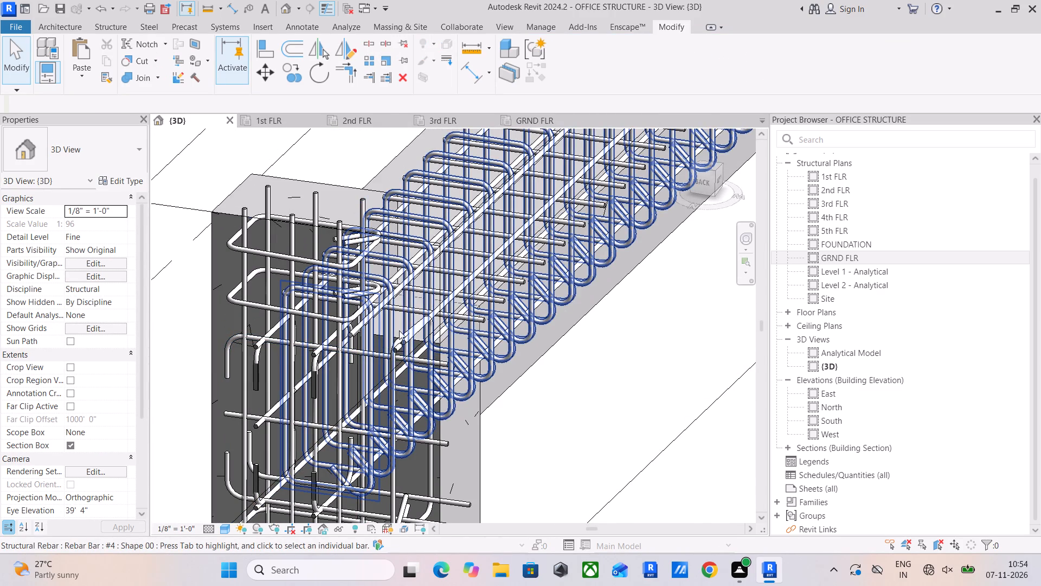
pyautogui.moveTo(472, 299); pyautogui.dragTo(465, 322, button='middle')
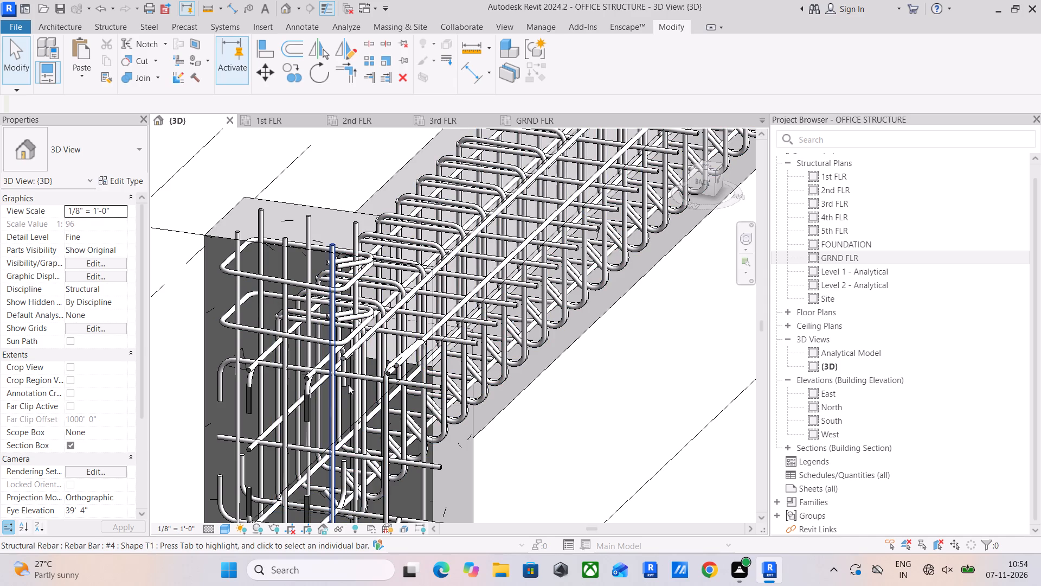
pyautogui.keyDown('shift'); pyautogui.moveTo(440, 365); pyautogui.dragTo(459, 333, button='middle'); pyautogui.keyUp('shift')
pyautogui.moveTo(462, 358); pyautogui.dragTo(560, 156, button='middle')
pyautogui.moveTo(532, 326); pyautogui.dragTo(635, 109, button='middle')
pyautogui.moveTo(509, 309); pyautogui.dragTo(657, 140, button='middle')
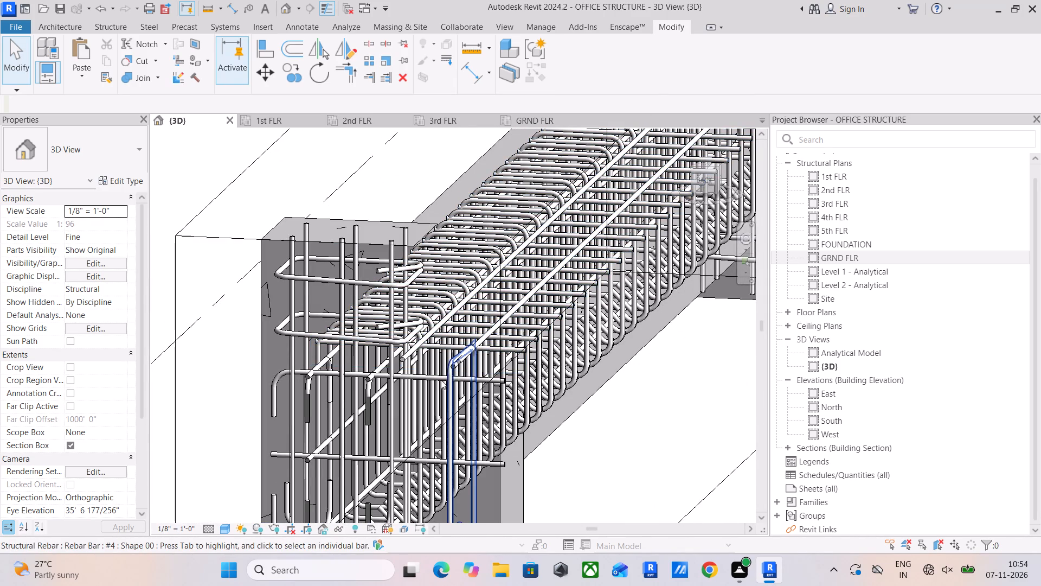
# Mirror a copy of the 1st FLR east-edge beam's mid-height #4 side bar about an axis drawn along the beam's centreline in the top view.
pyautogui.click(699, 184)
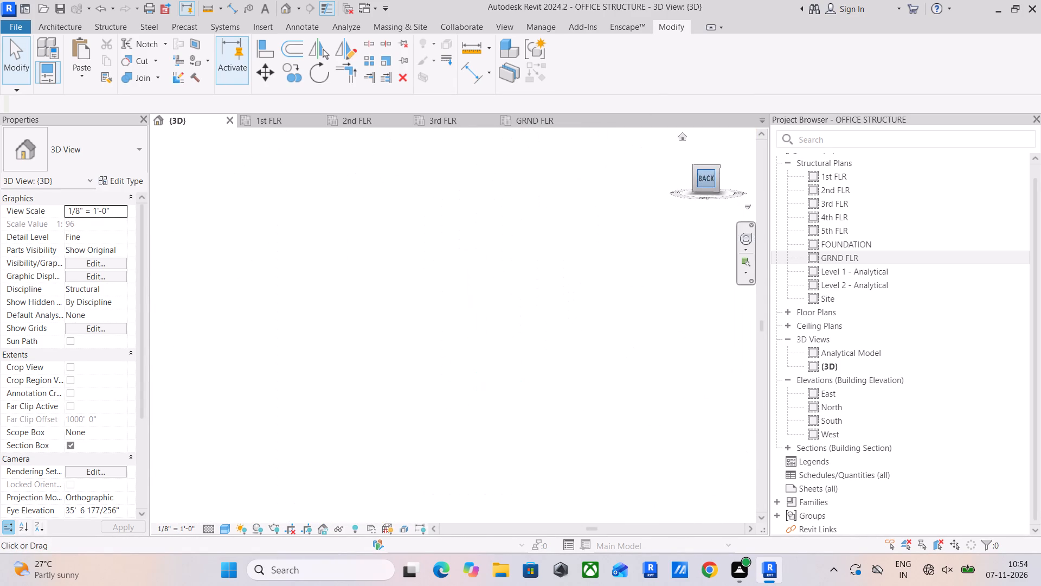
pyautogui.scroll(5, 530, 309)
pyautogui.scroll(12, 393, 345)
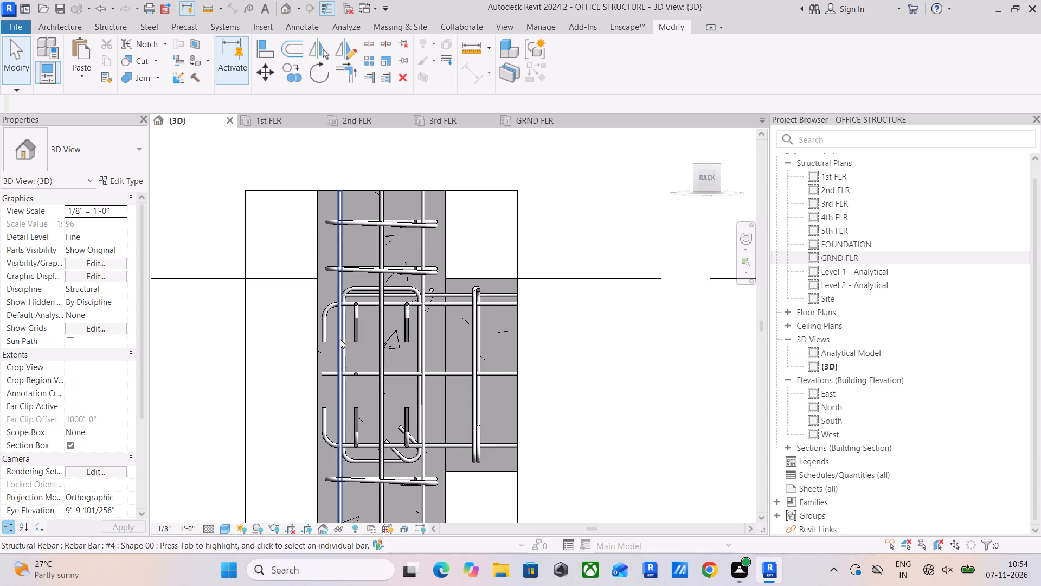
pyautogui.scroll(4, 365, 324)
pyautogui.click(351, 411)
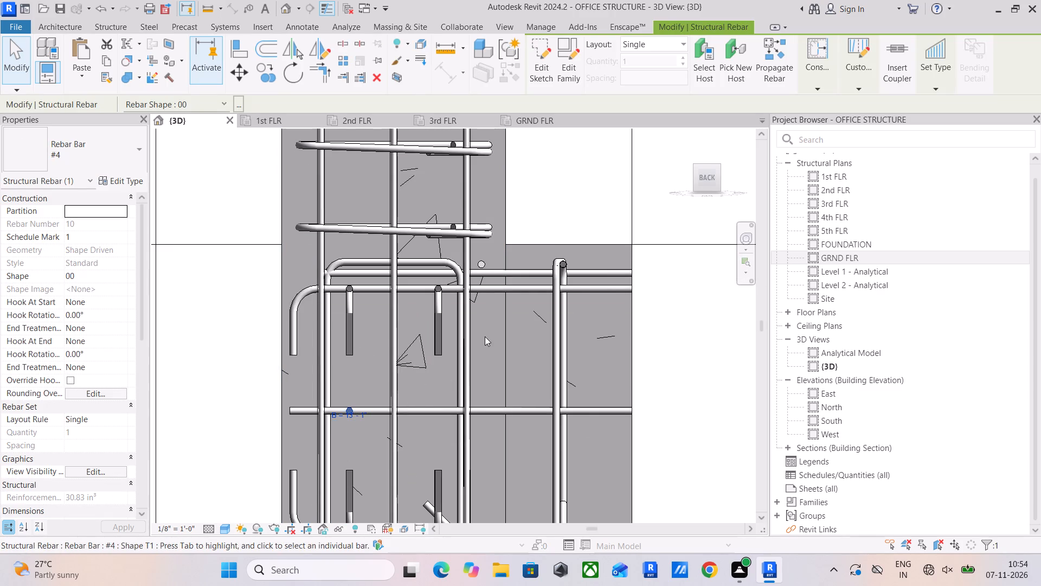
pyautogui.moveTo(712, 179); pyautogui.dragTo(678, 239)
pyautogui.click(709, 168)
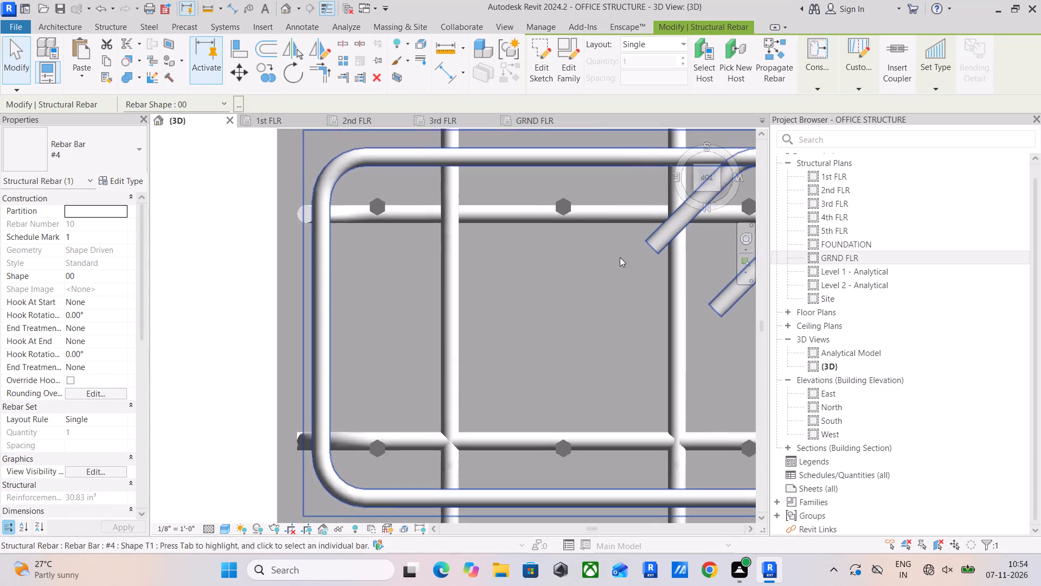
pyautogui.scroll(-11, 610, 259)
pyautogui.moveTo(605, 265); pyautogui.dragTo(499, 374, button='middle')
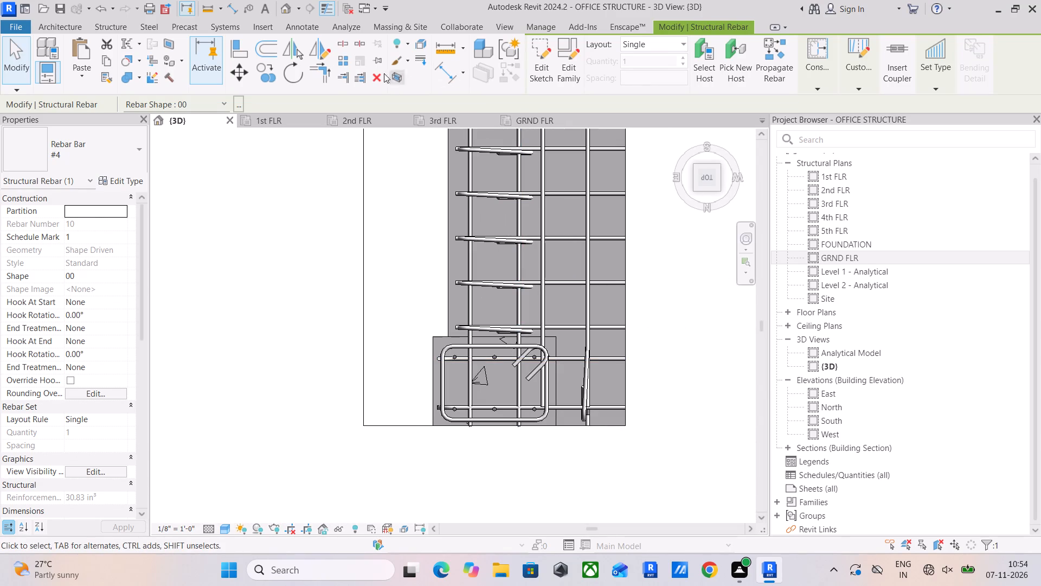
pyautogui.click(326, 56)
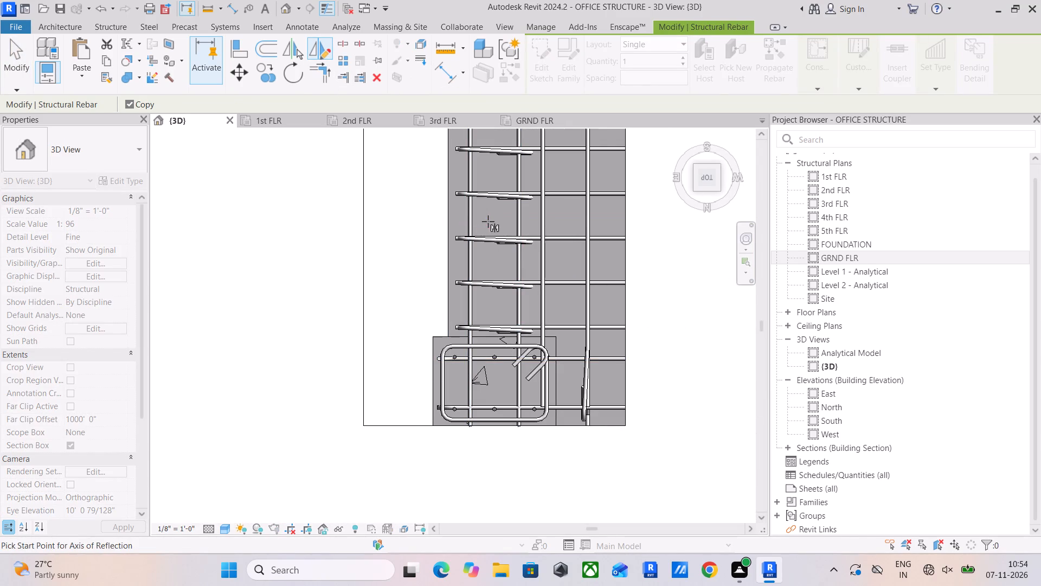
pyautogui.click(491, 220)
pyautogui.click(494, 208)
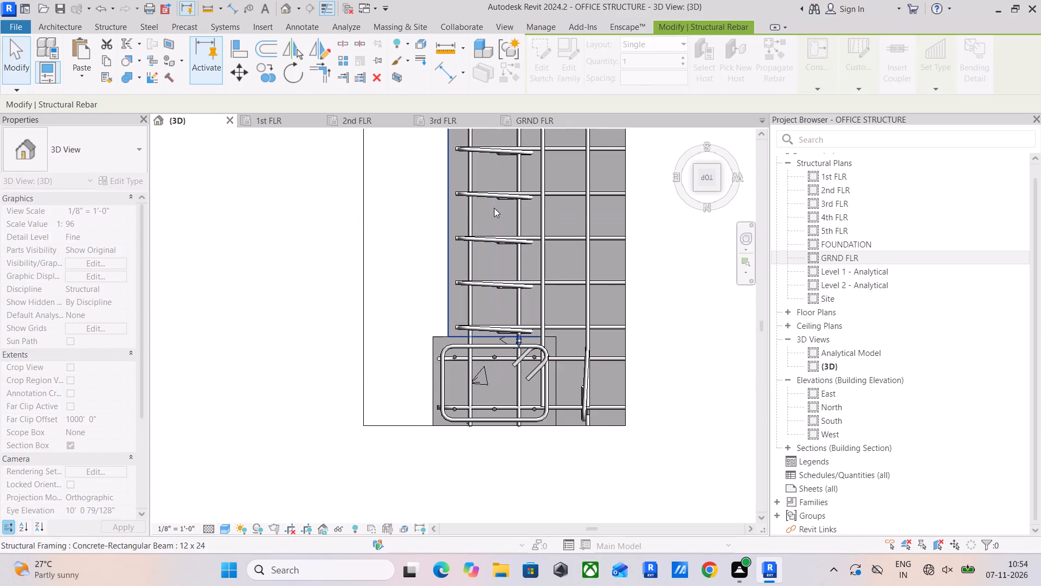
# Delete the duplicate #4 bar overlapping the long mid-height side bar on the outer face of the 1st FLR east-edge beam.
pyautogui.scroll(-4, 524, 283)
pyautogui.keyDown('shift'); pyautogui.moveTo(534, 295); pyautogui.dragTo(454, 109, button='middle'); pyautogui.keyUp('shift')
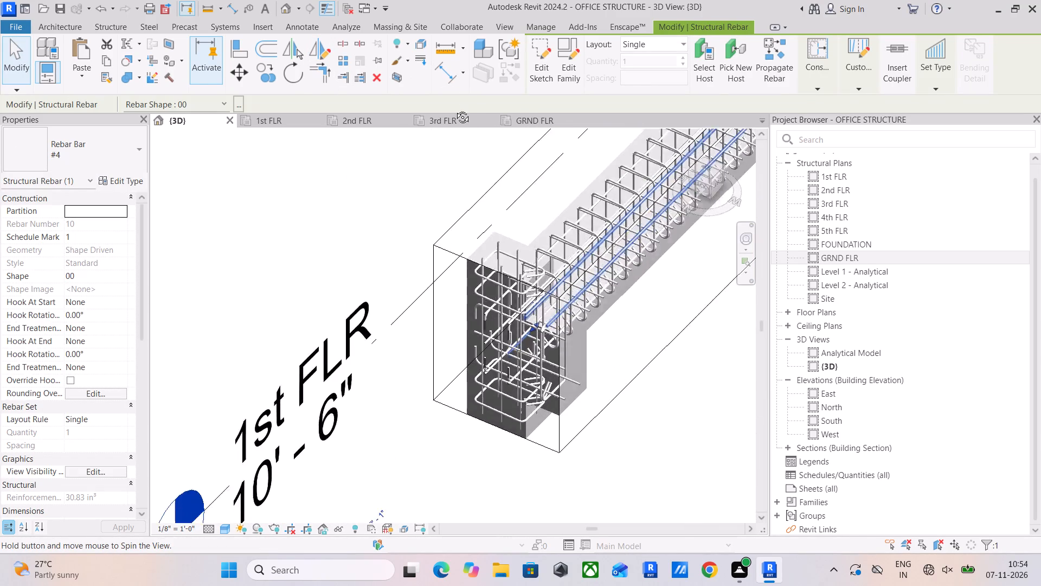
pyautogui.keyDown('shift'); pyautogui.moveTo(454, 109); pyautogui.dragTo(403, 61, button='middle'); pyautogui.keyUp('shift')
pyautogui.scroll(4, 592, 361)
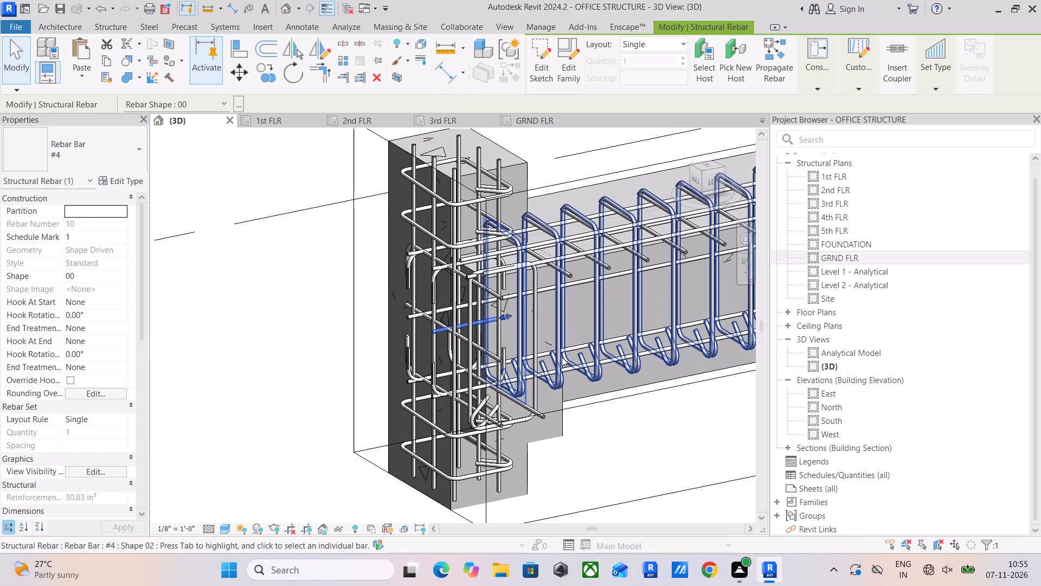
pyautogui.keyDown('shift'); pyautogui.moveTo(489, 354); pyautogui.dragTo(654, 361, button='middle'); pyautogui.keyUp('shift')
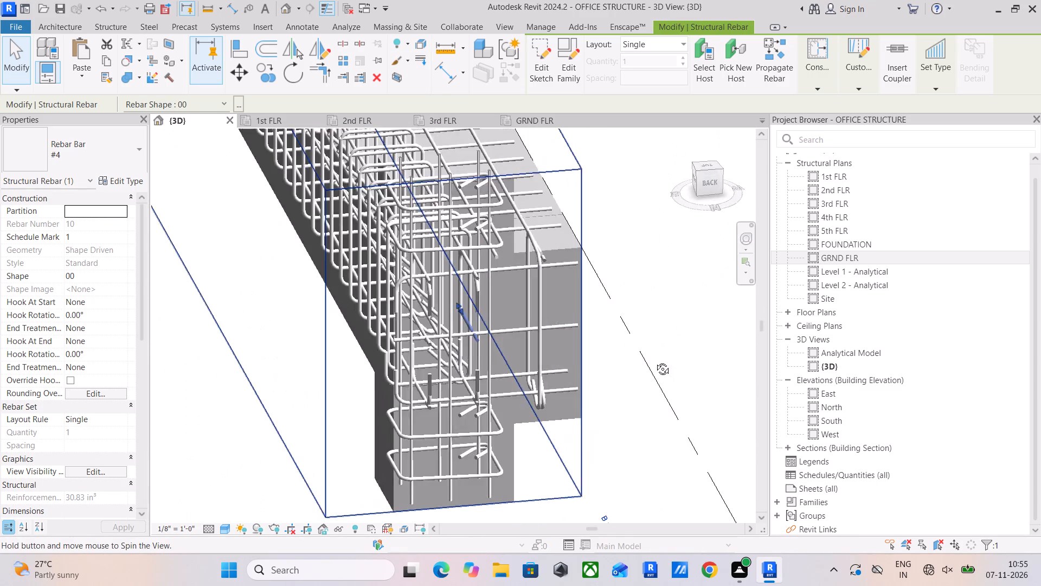
pyautogui.keyDown('shift'); pyautogui.moveTo(654, 361); pyautogui.dragTo(712, 355, button='middle'); pyautogui.keyUp('shift')
pyautogui.scroll(4, 437, 319)
pyautogui.moveTo(444, 343); pyautogui.dragTo(530, 359, button='middle')
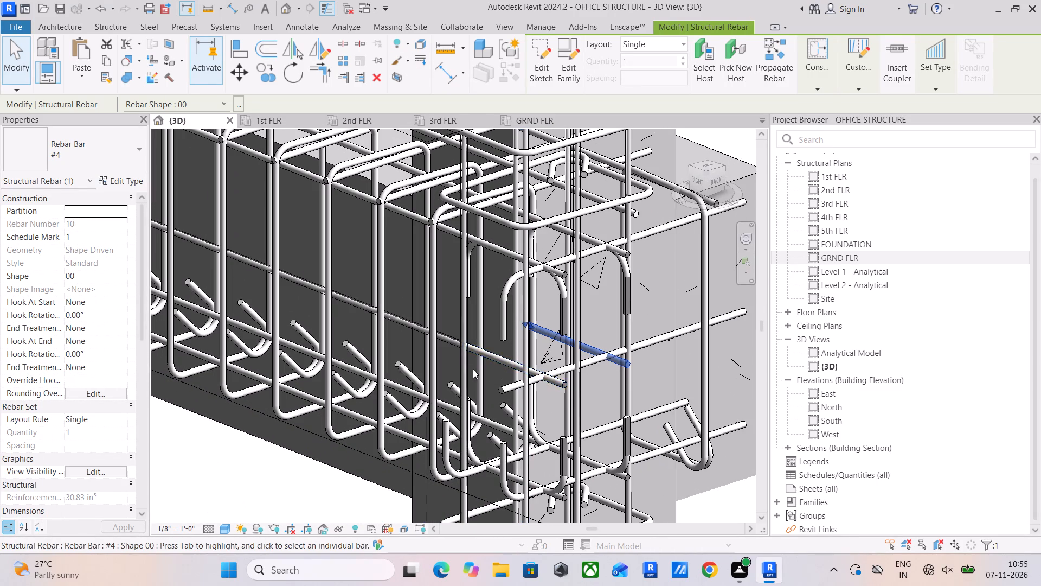
pyautogui.click(404, 321)
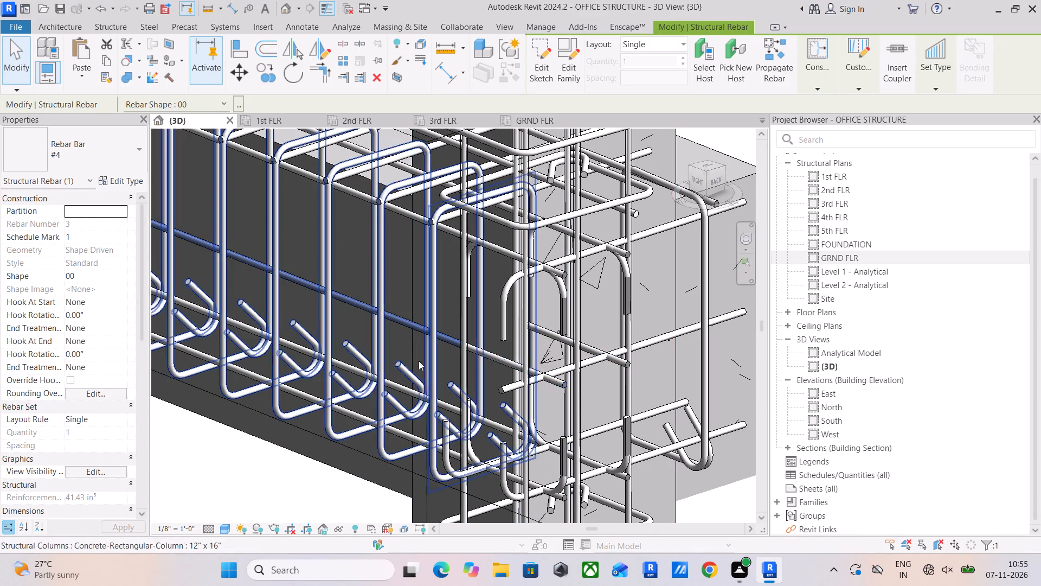
pyautogui.press('Delete')
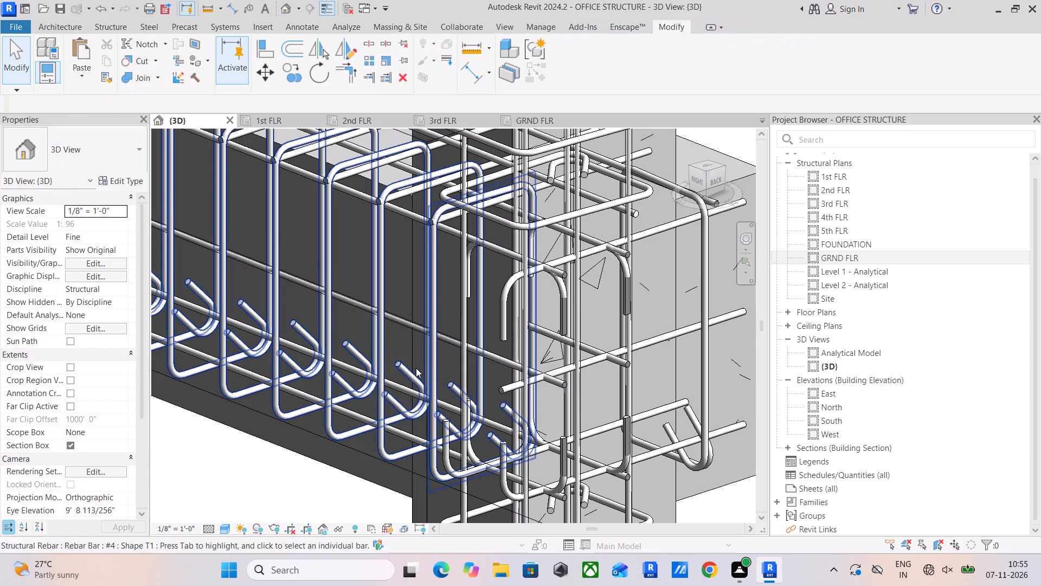
# Mirror a copy of the beam's remaining long mid-height #4 side bar about an axis drawn along the beam's centreline in the top view.
pyautogui.click(503, 356)
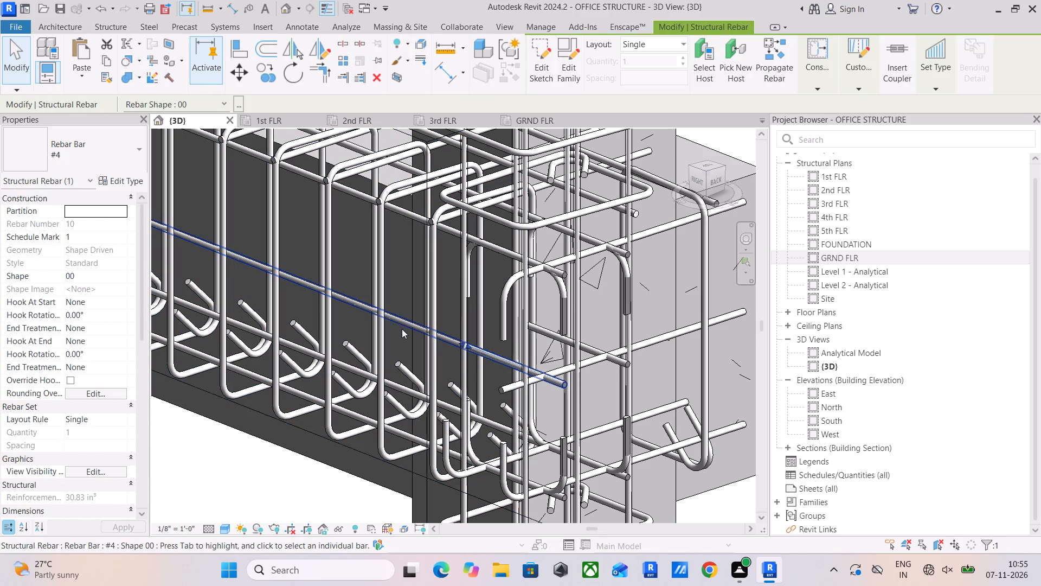
pyautogui.click(395, 321)
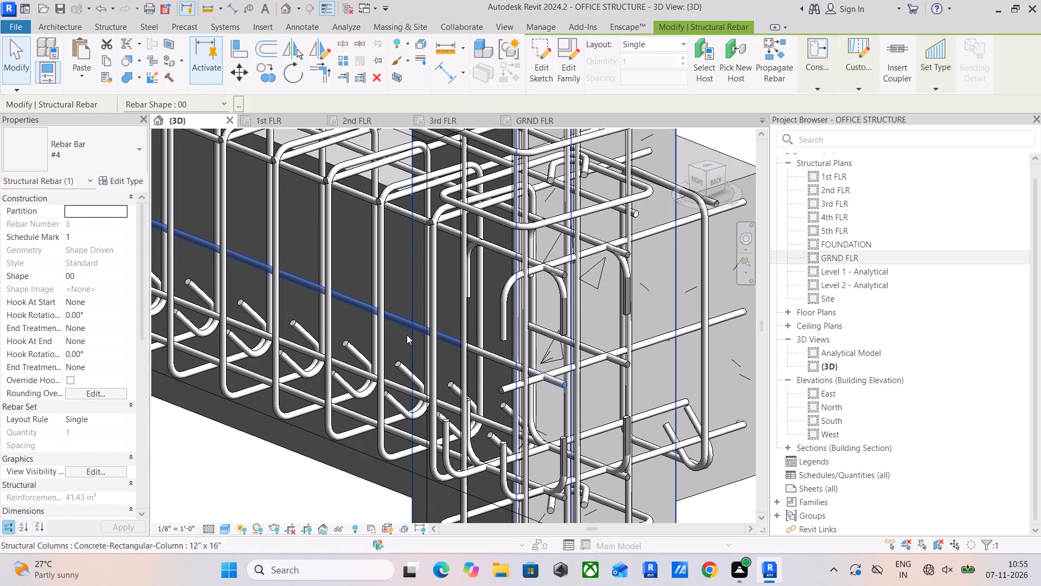
pyautogui.click(705, 166)
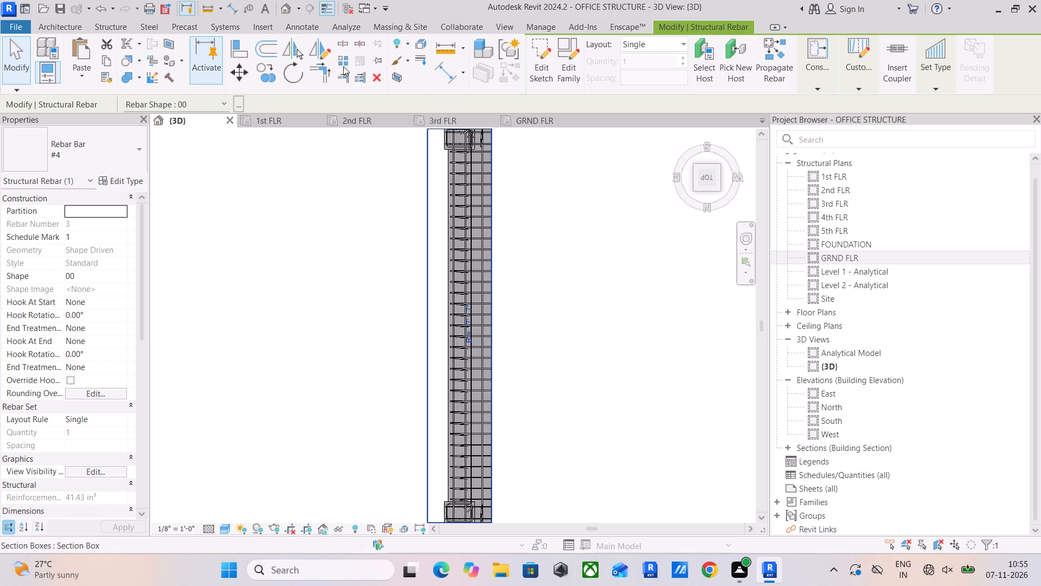
pyautogui.click(316, 54)
pyautogui.scroll(13, 466, 313)
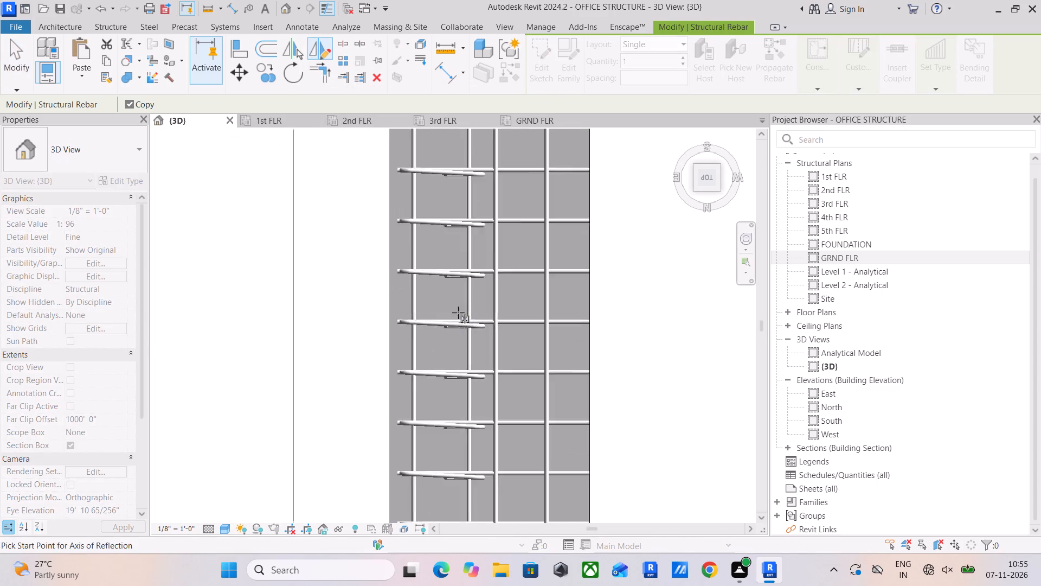
pyautogui.scroll(1, 458, 313)
pyautogui.click(432, 301)
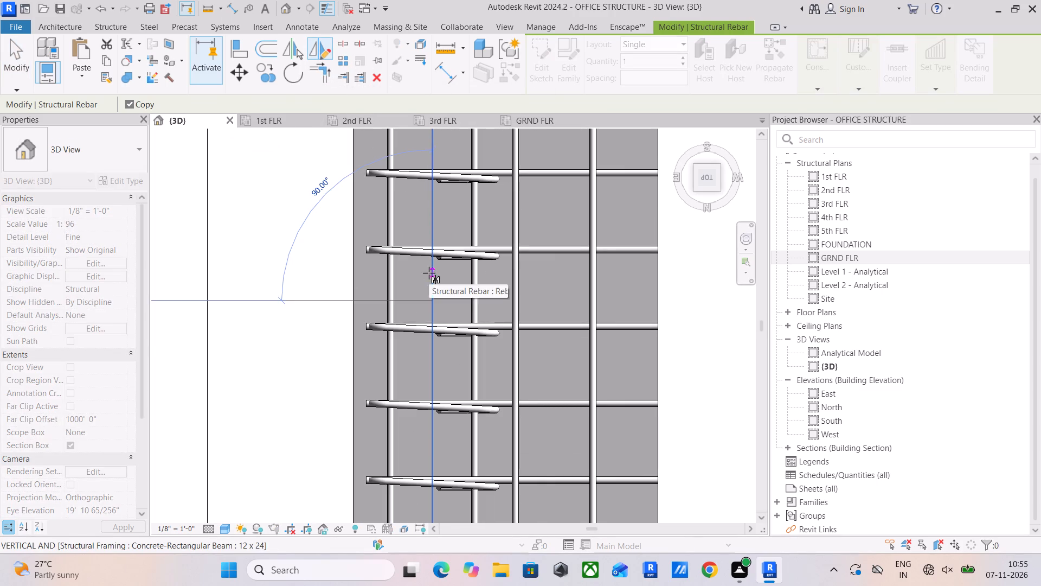
pyautogui.click(429, 273)
# Examine the side bars within the stirrups along the 1st FLR east-edge beam in 3D.
pyautogui.scroll(-10, 433, 300)
pyautogui.keyDown('shift'); pyautogui.moveTo(447, 355); pyautogui.dragTo(449, 356, button='middle'); pyautogui.keyUp('shift')
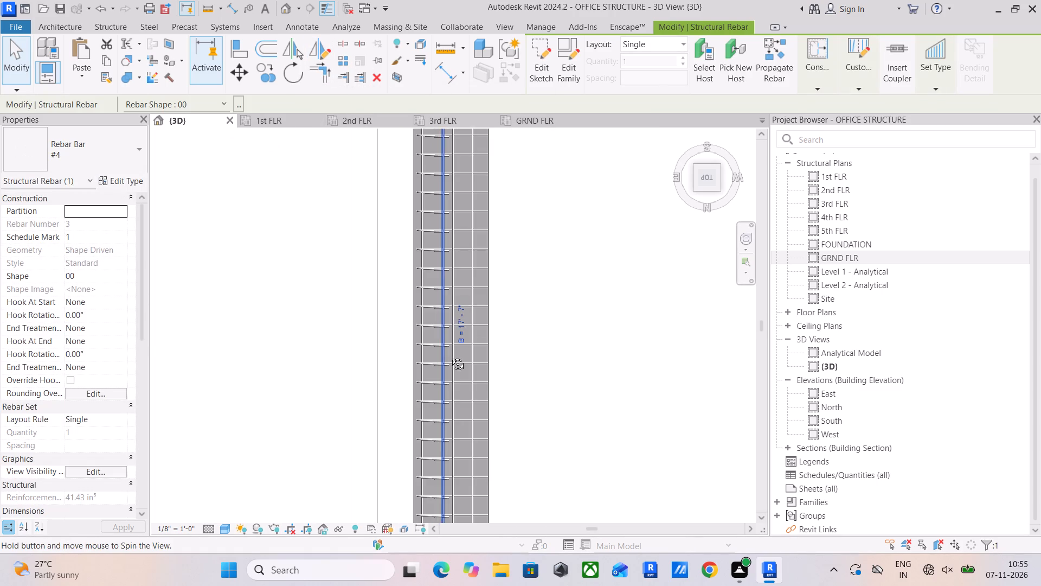
pyautogui.keyDown('shift'); pyautogui.moveTo(449, 356); pyautogui.dragTo(572, 132, button='middle'); pyautogui.keyUp('shift')
pyautogui.keyDown('shift'); pyautogui.scroll(1, 510, 318); pyautogui.keyUp('shift')
pyautogui.keyDown('shift'); pyautogui.moveTo(510, 318); pyautogui.dragTo(496, 285, button='middle'); pyautogui.keyUp('shift')
pyautogui.scroll(3, 492, 350)
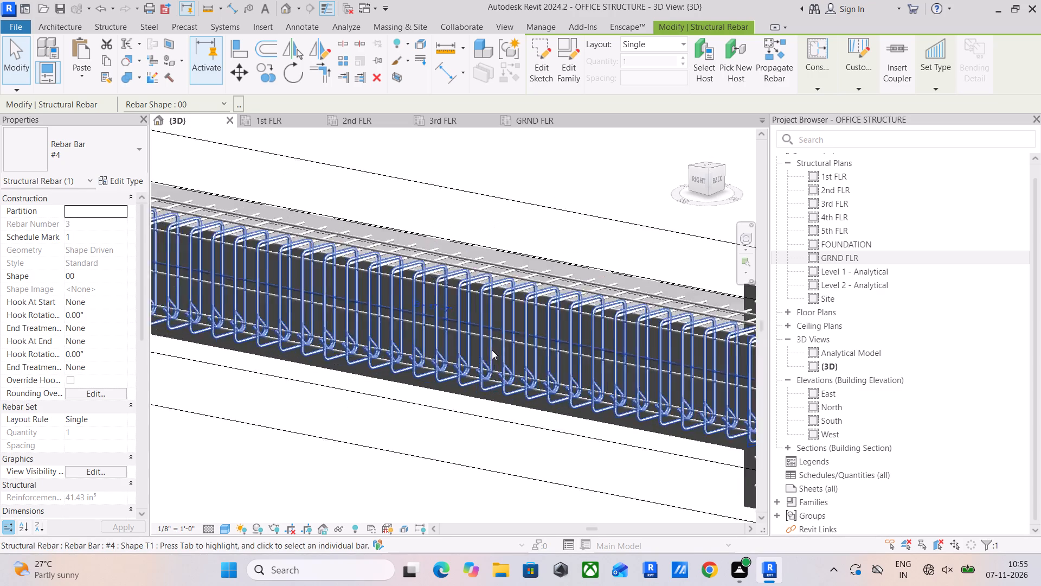
pyautogui.scroll(2, 492, 350)
pyautogui.moveTo(498, 331); pyautogui.dragTo(423, 415, button='middle')
pyautogui.click(536, 182)
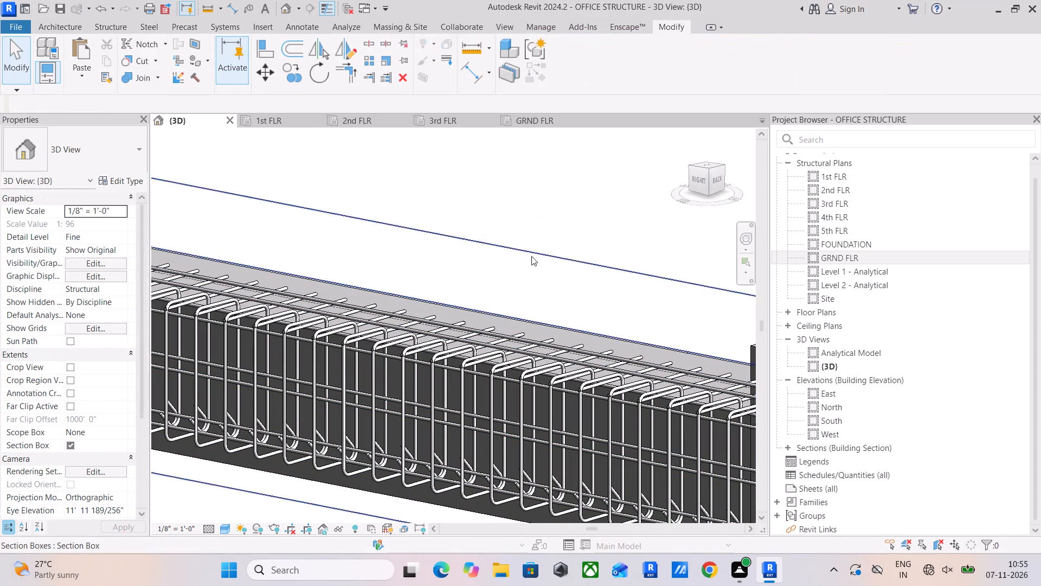
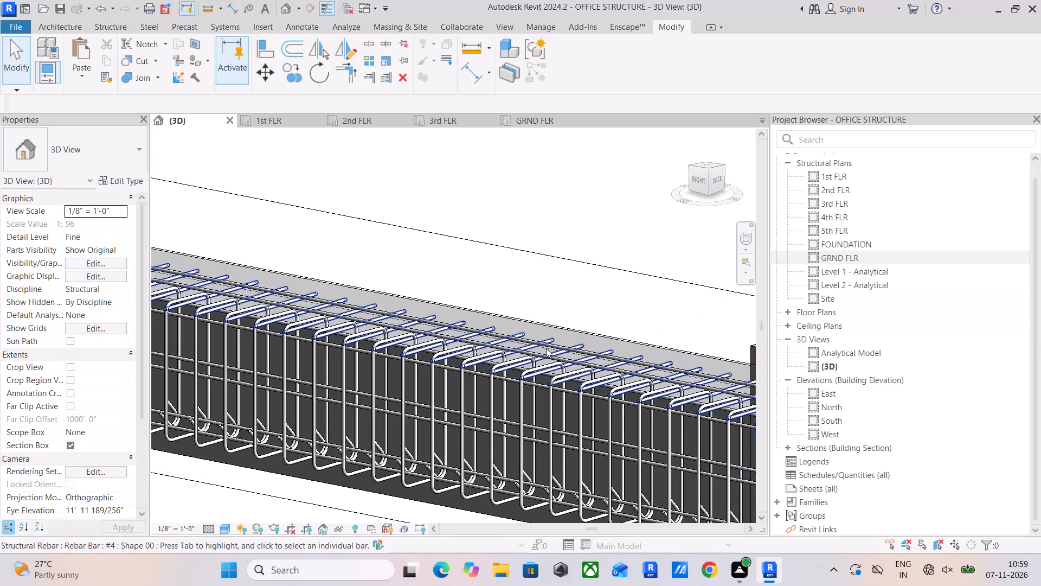
# Examine the stirrups, top bars and slab bars along the 1st FLR east-edge beam in 3D.
pyautogui.scroll(-4, 546, 348)
pyautogui.moveTo(546, 348); pyautogui.dragTo(587, 307, button='middle')
pyautogui.scroll(5, 589, 318)
pyautogui.moveTo(639, 340); pyautogui.dragTo(517, 403, button='middle')
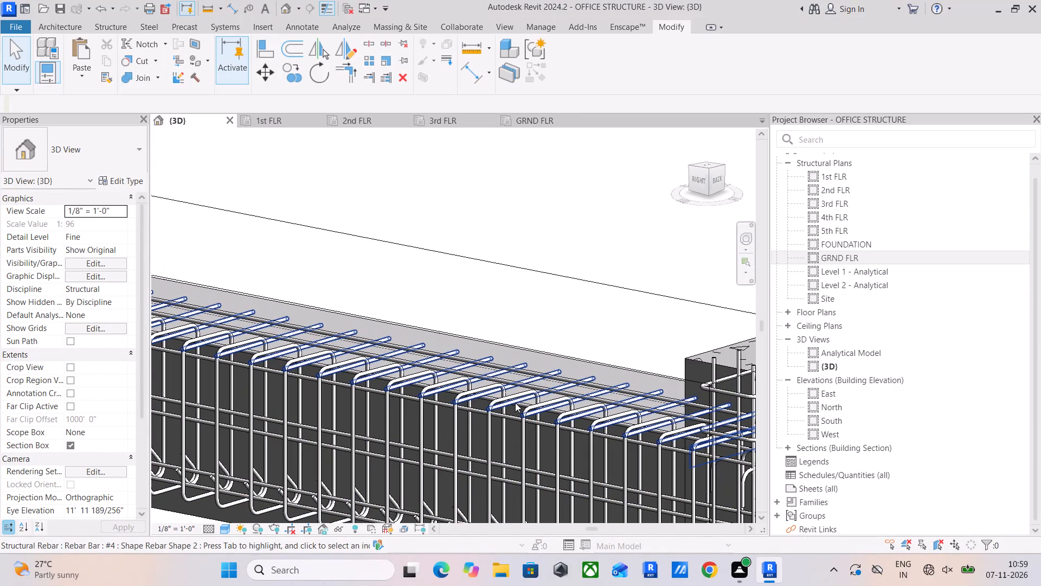
pyautogui.scroll(5, 492, 385)
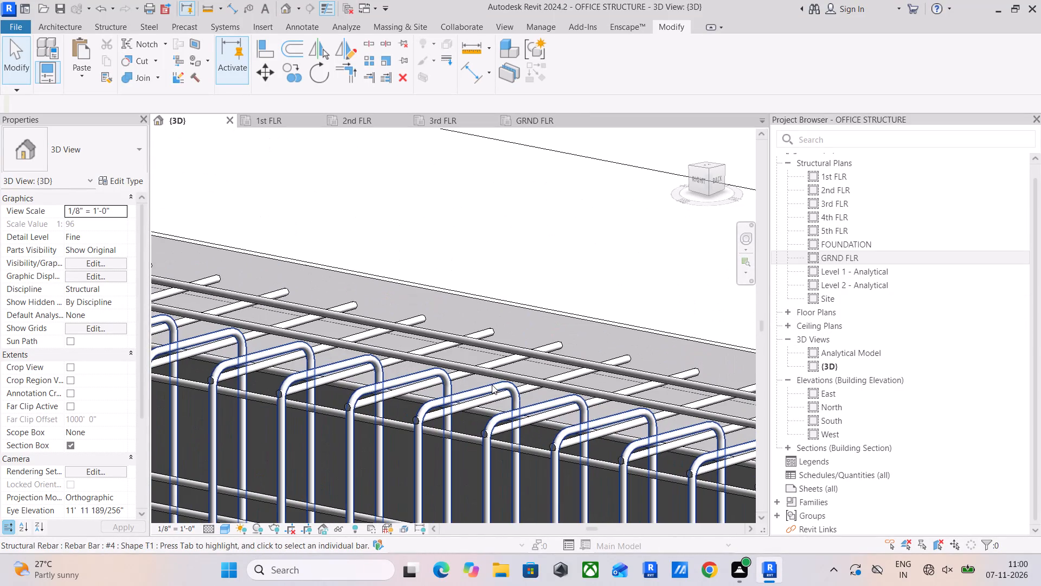
pyautogui.click(557, 385)
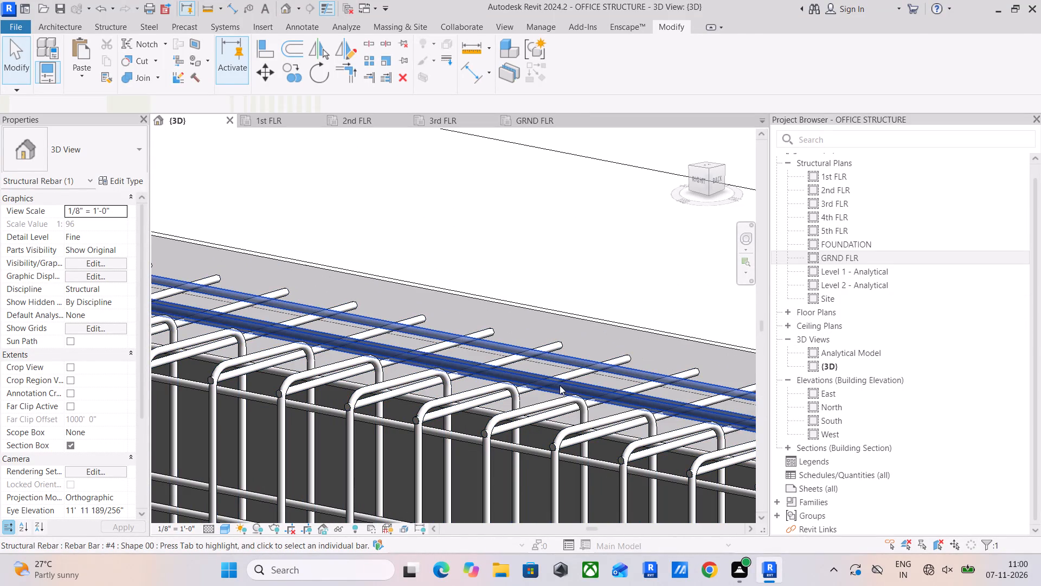
pyautogui.click(567, 231)
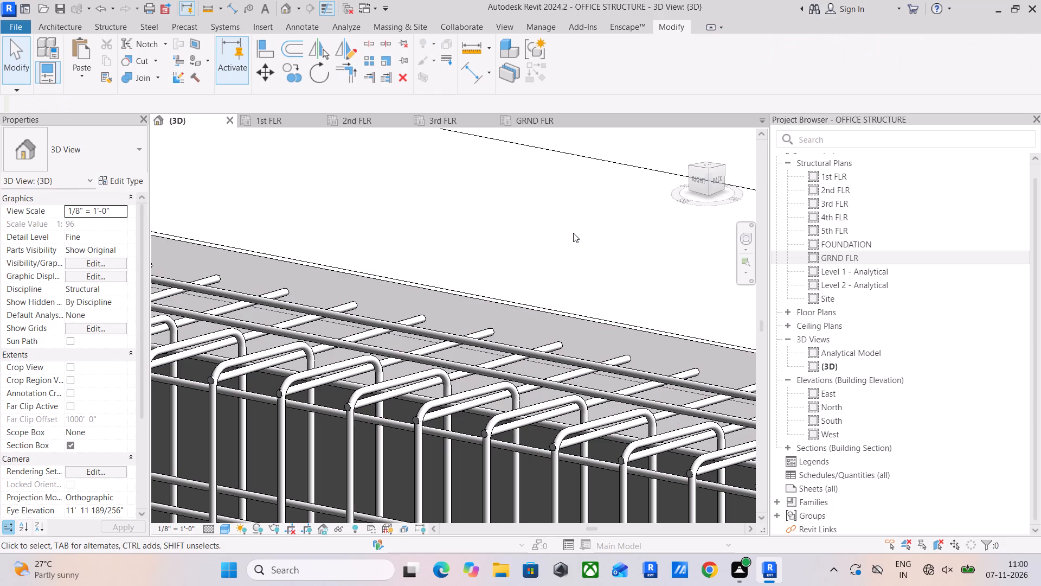
pyautogui.scroll(-4, 653, 301)
pyautogui.moveTo(630, 310); pyautogui.dragTo(639, 240, button='middle')
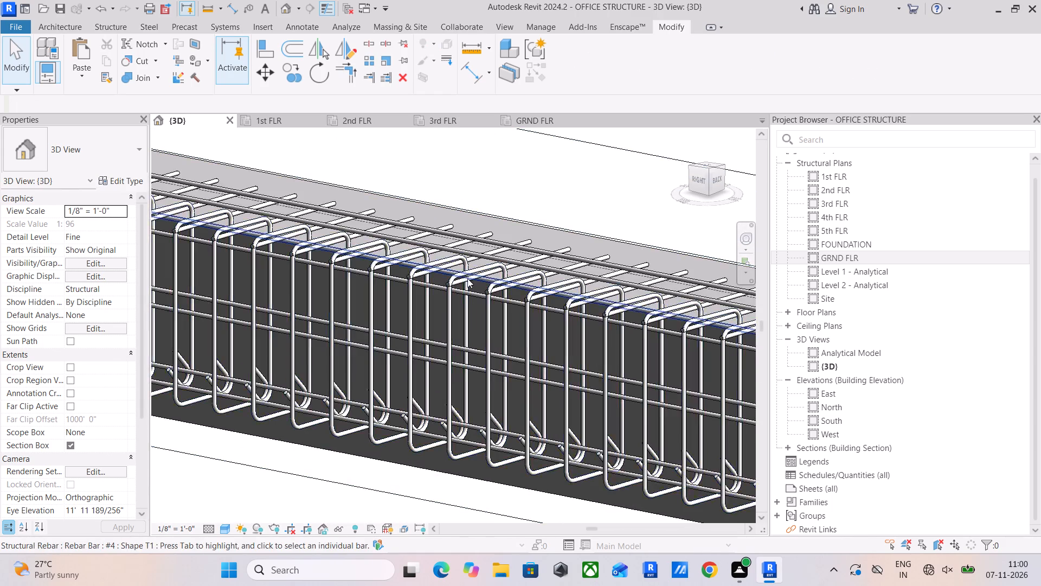
pyautogui.scroll(2, 466, 278)
pyautogui.click(513, 290)
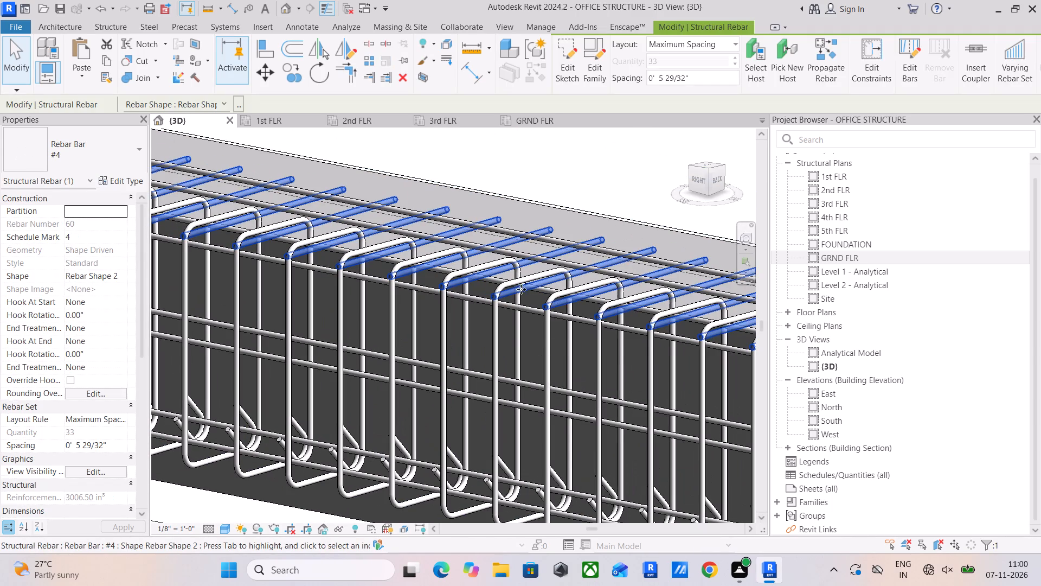
pyautogui.click(595, 271)
pyautogui.click(646, 195)
pyautogui.click(587, 264)
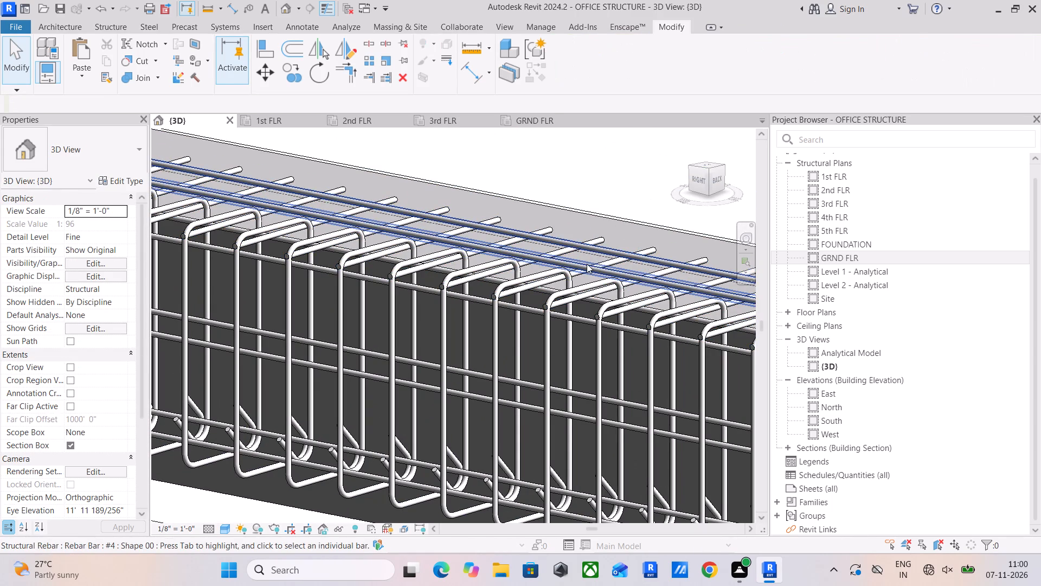
pyautogui.scroll(-6, 587, 264)
pyautogui.moveTo(590, 268); pyautogui.dragTo(558, 308, button='middle')
pyautogui.scroll(2, 574, 359)
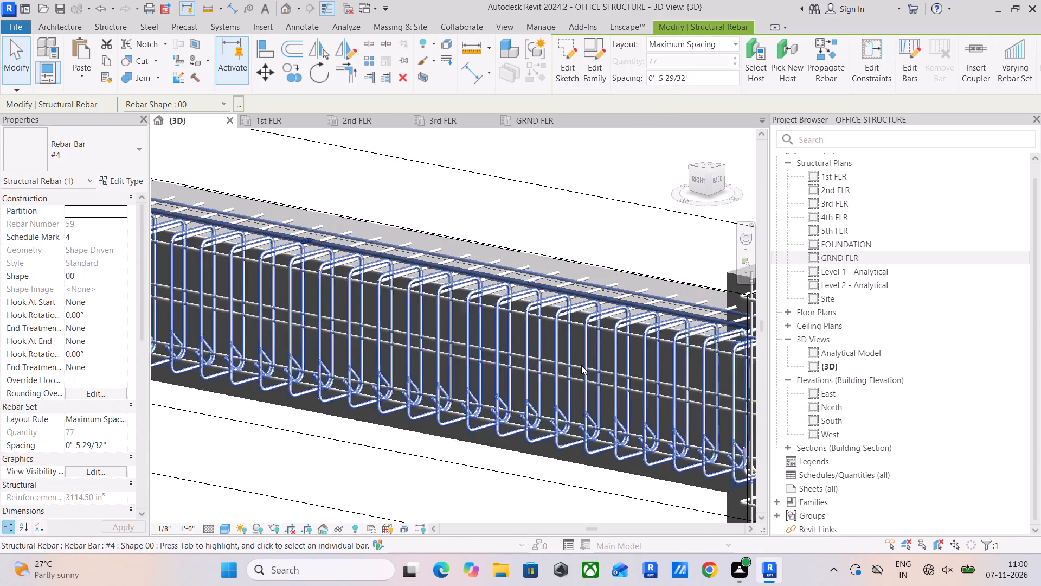
pyautogui.scroll(-5, 581, 365)
# Isolate the 2nd FLR west-edge beam beside the ACCOUNT room in 3D from its stirrup set and inspect its bars.
pyautogui.click(447, 120)
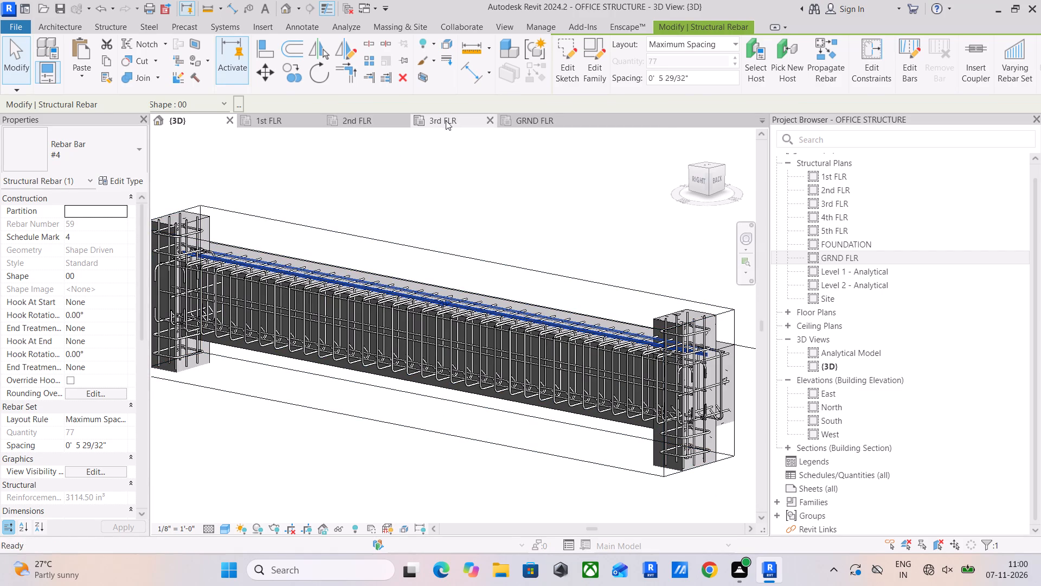
pyautogui.moveTo(434, 276); pyautogui.dragTo(428, 327, button='middle')
pyautogui.moveTo(353, 387); pyautogui.dragTo(369, 377, button='middle')
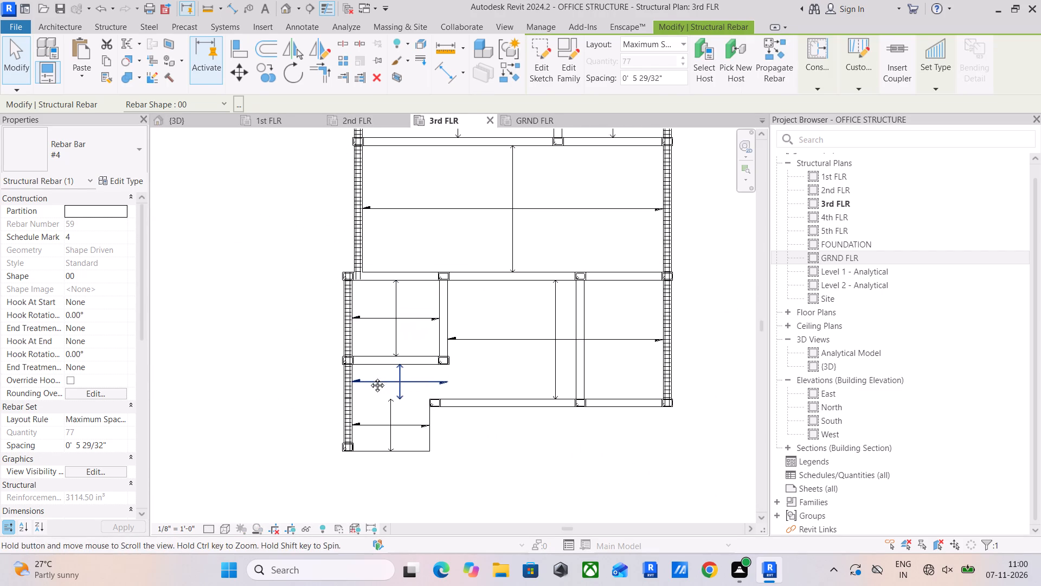
pyautogui.moveTo(369, 377); pyautogui.dragTo(376, 381, button='middle')
pyautogui.click(366, 117)
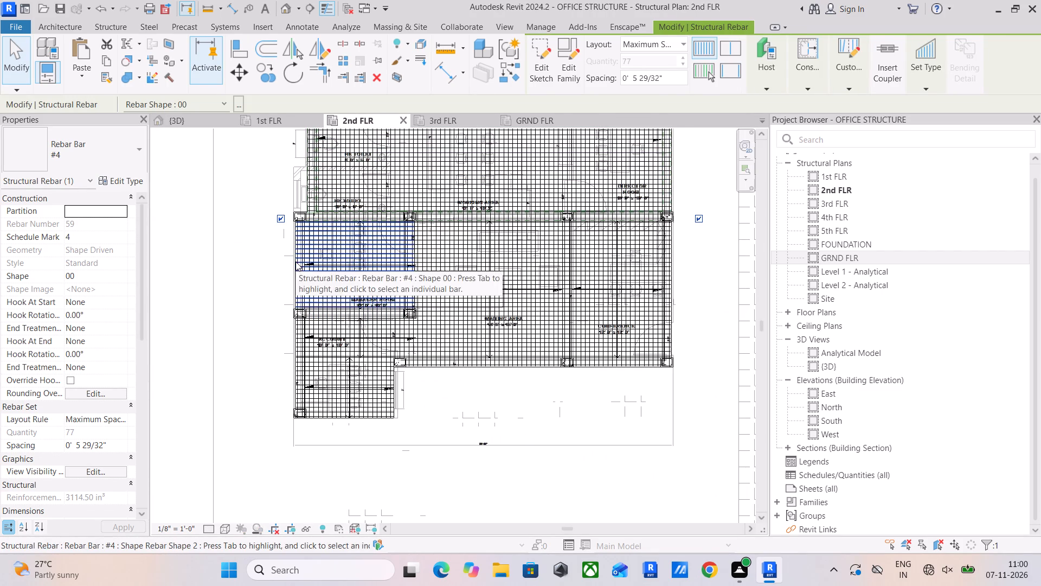
pyautogui.scroll(11, 306, 332)
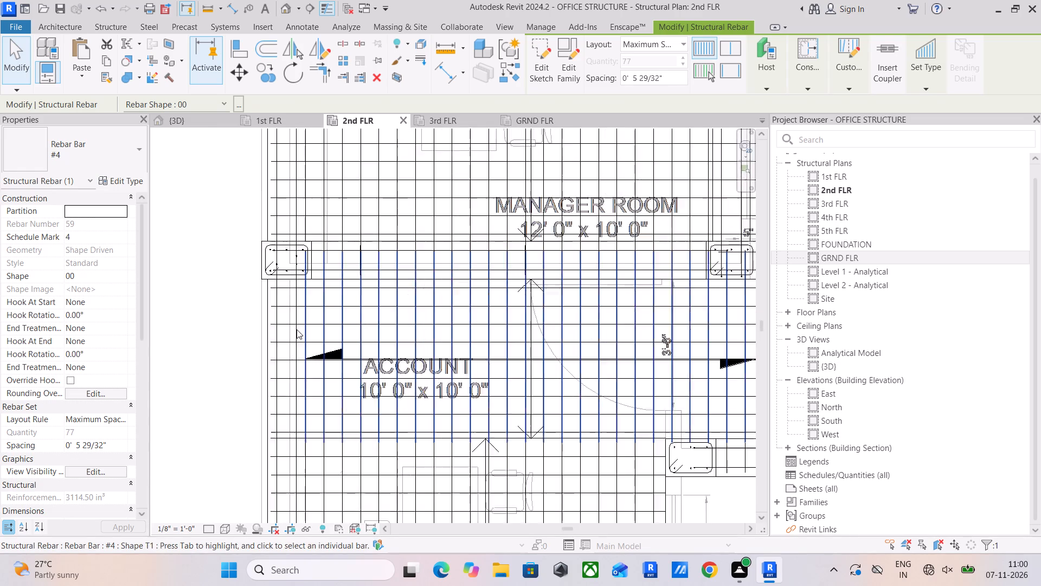
pyautogui.click(279, 340)
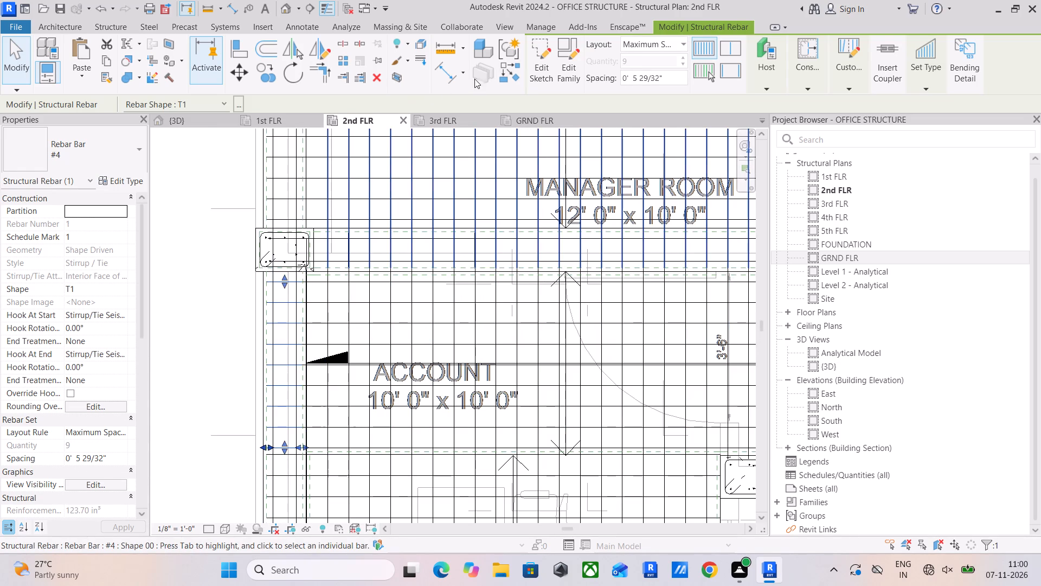
pyautogui.click(391, 78)
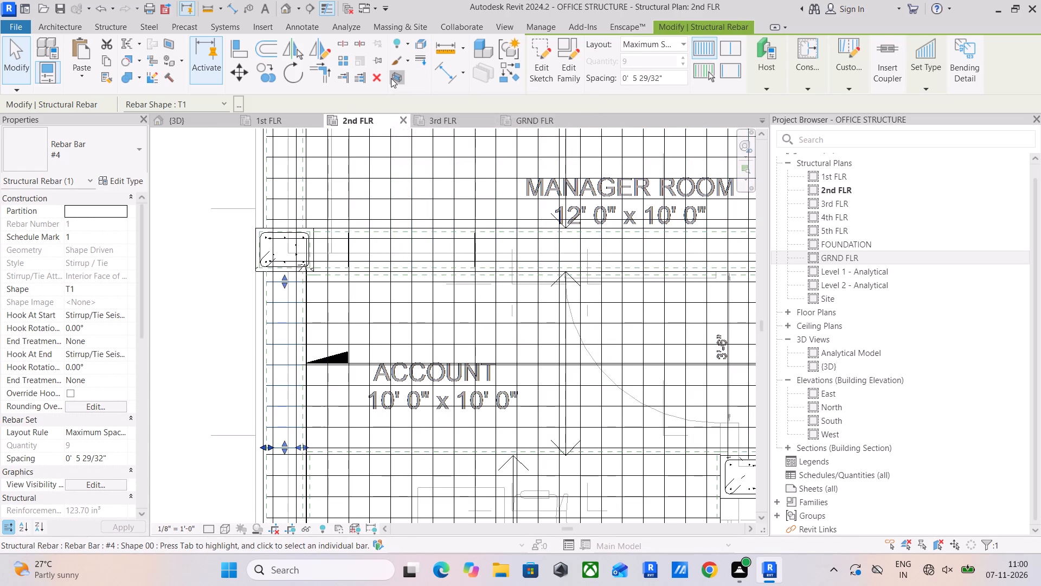
pyautogui.scroll(12, 436, 295)
pyautogui.moveTo(467, 361); pyautogui.dragTo(465, 324, button='middle')
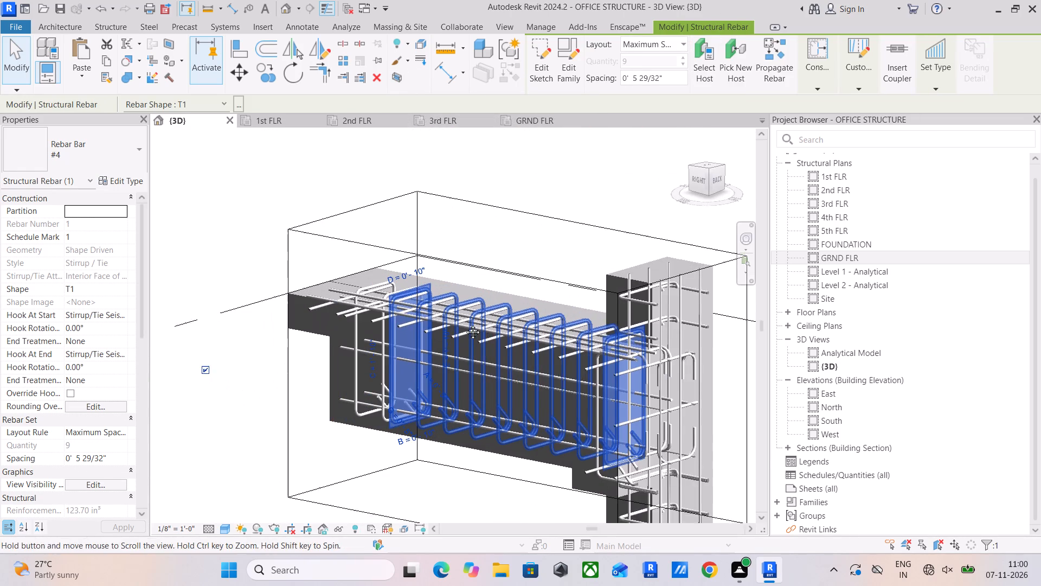
pyautogui.moveTo(465, 324); pyautogui.dragTo(465, 321, button='middle')
# Isolate the 2nd FLR west-edge beam beside the MANAGER ROOM in 3D using its stirrup set.
pyautogui.click(352, 120)
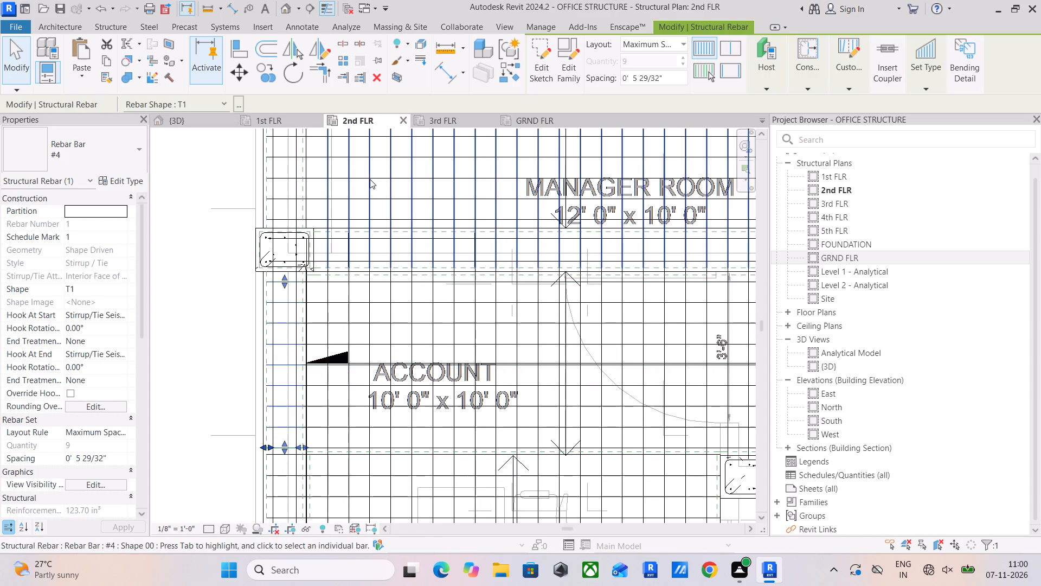
pyautogui.moveTo(327, 272); pyautogui.dragTo(384, 125, button='middle')
pyautogui.moveTo(349, 333); pyautogui.dragTo(371, 506, button='middle')
pyautogui.moveTo(355, 357); pyautogui.dragTo(355, 432, button='middle')
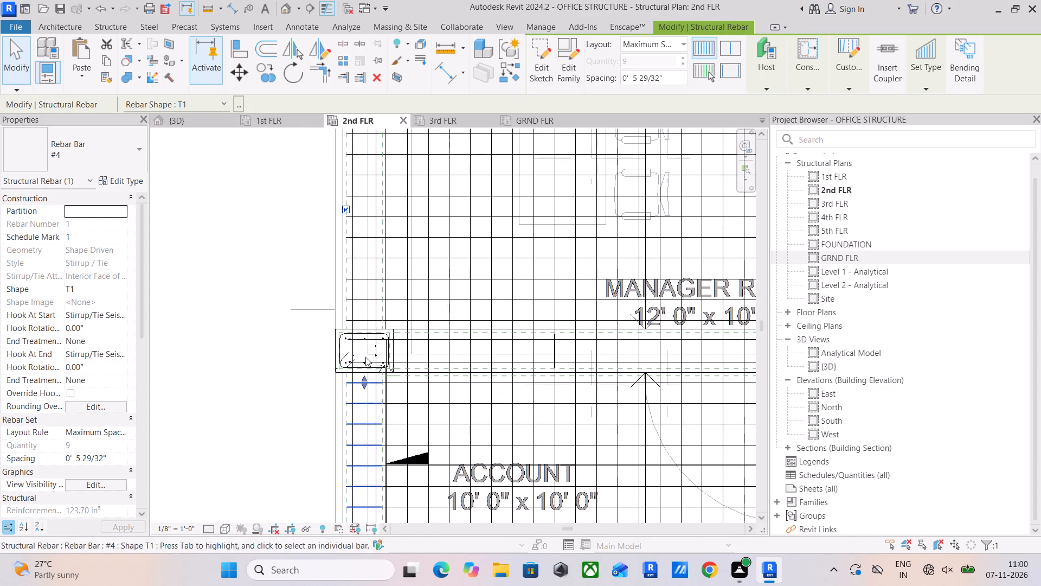
pyautogui.click(361, 260)
pyautogui.click(401, 77)
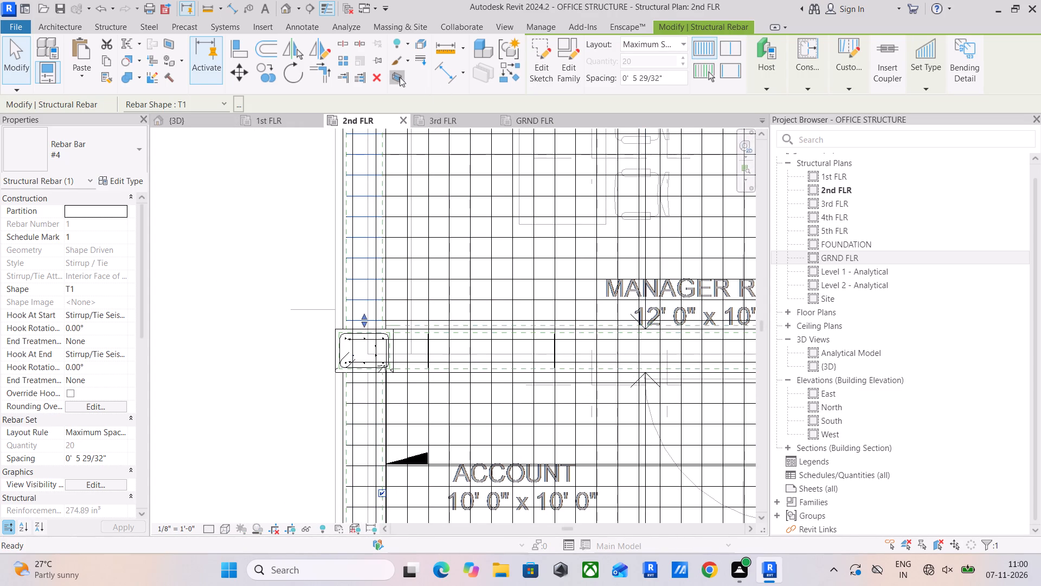
pyautogui.scroll(18, 471, 358)
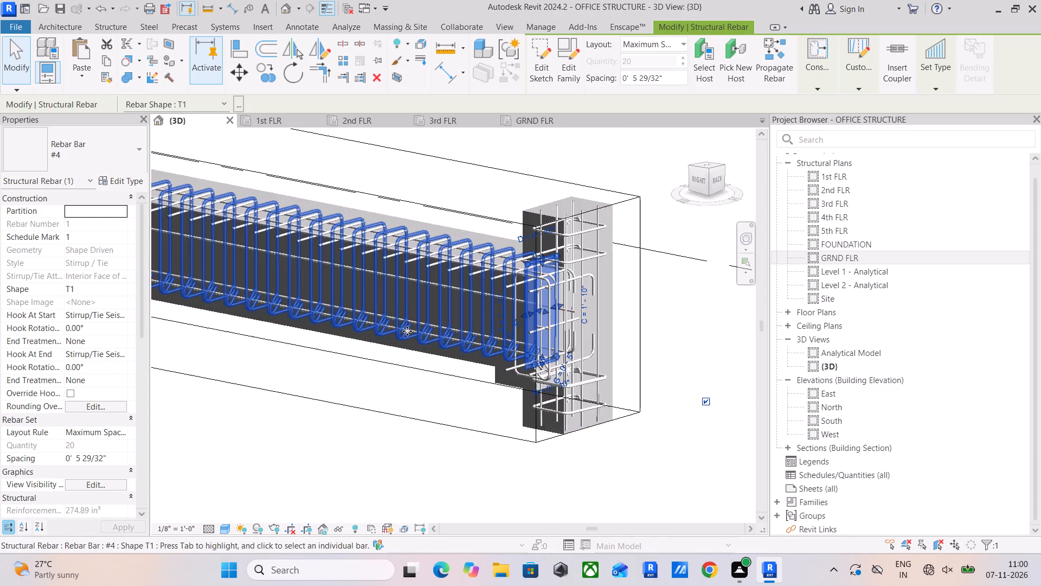
pyautogui.moveTo(410, 290); pyautogui.dragTo(605, 347, button='middle')
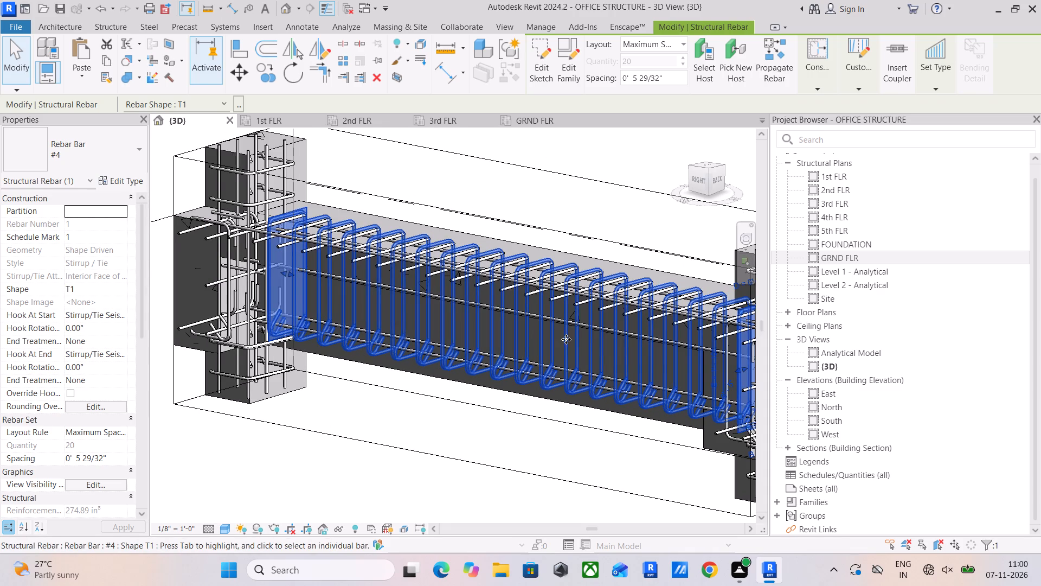
# Delete the duplicate #4 bar overlapping the mid-height side bar of the 2nd FLR west-edge beam beside the MANAGER ROOM.
pyautogui.moveTo(480, 443); pyautogui.dragTo(494, 436)
pyautogui.scroll(5, 608, 322)
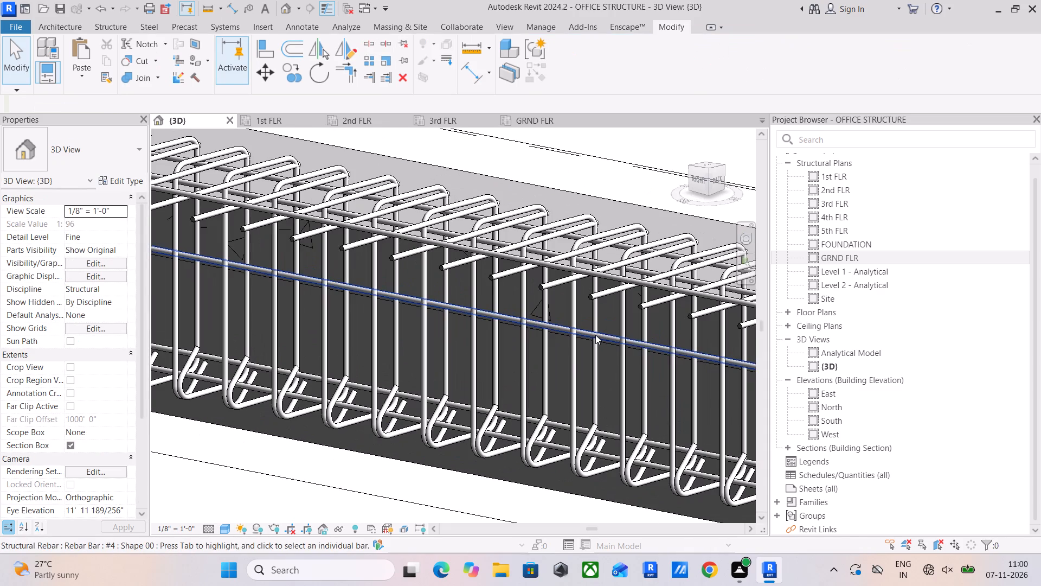
pyautogui.click(595, 335)
pyautogui.scroll(-4, 567, 366)
pyautogui.moveTo(569, 366); pyautogui.dragTo(426, 285, button='middle')
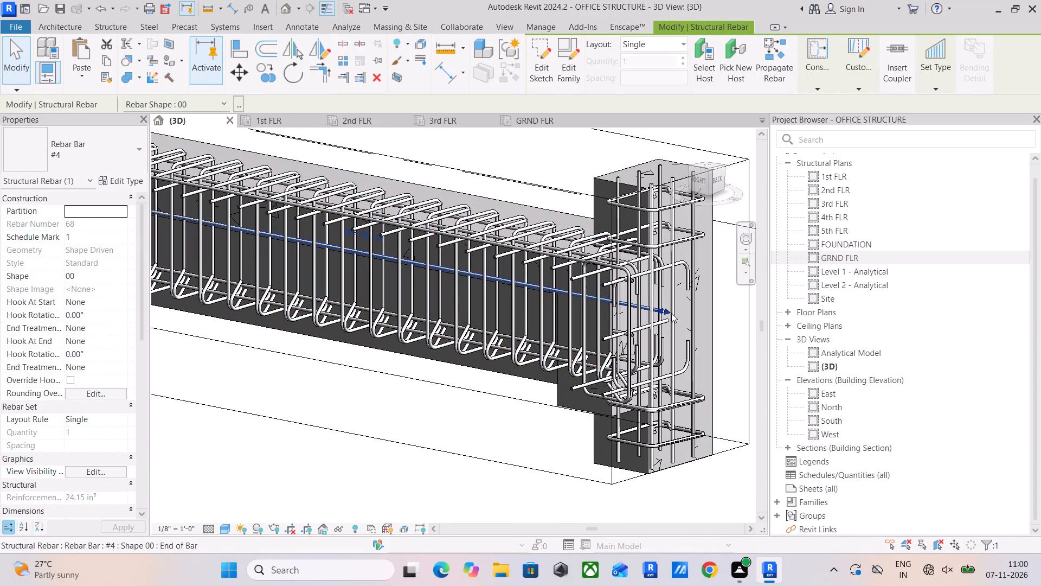
pyautogui.click(718, 178)
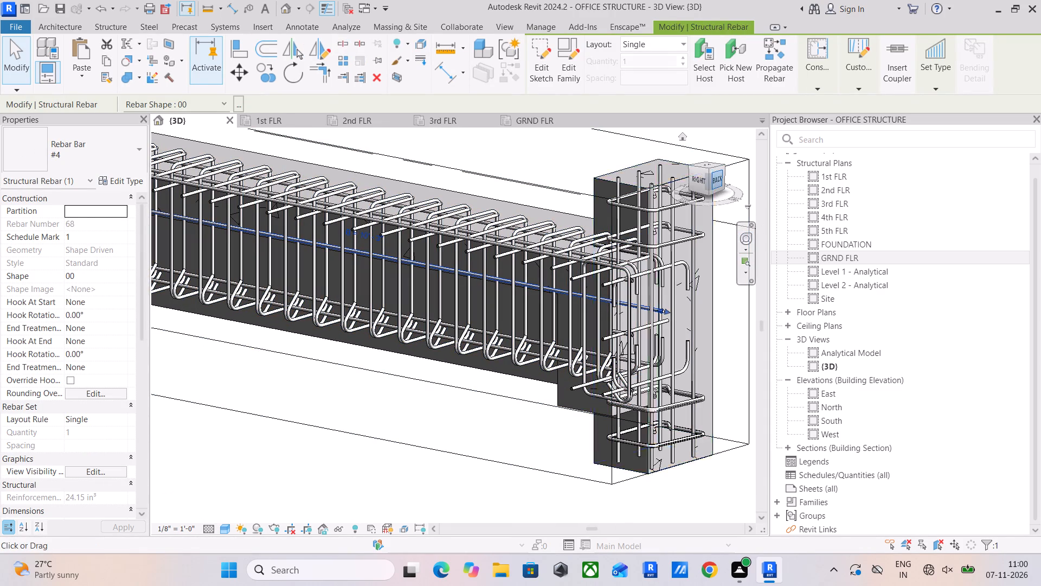
pyautogui.scroll(6, 451, 319)
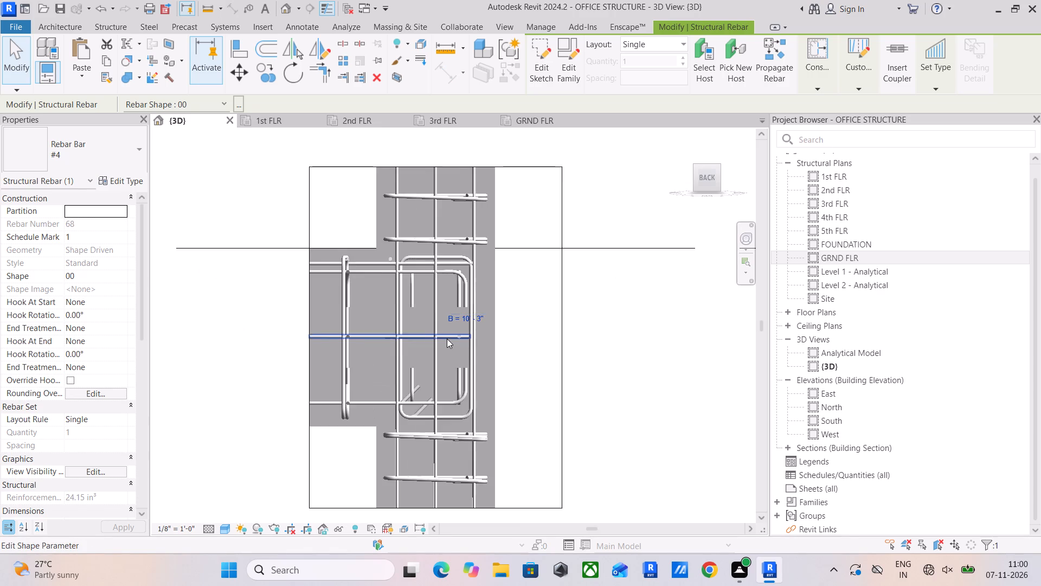
pyautogui.scroll(9, 447, 340)
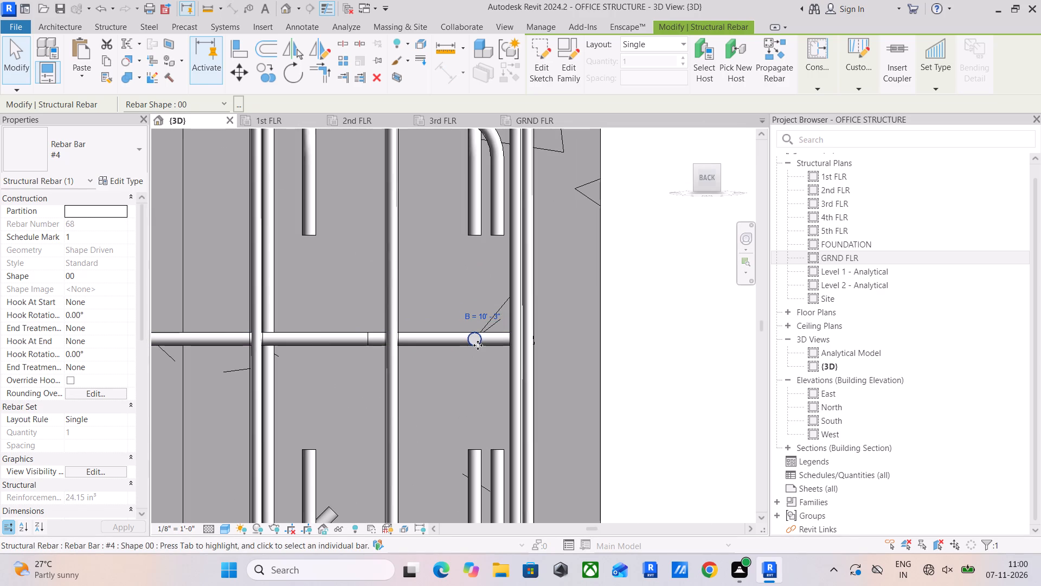
pyautogui.click(478, 345)
pyautogui.click(461, 377)
pyautogui.click(472, 343)
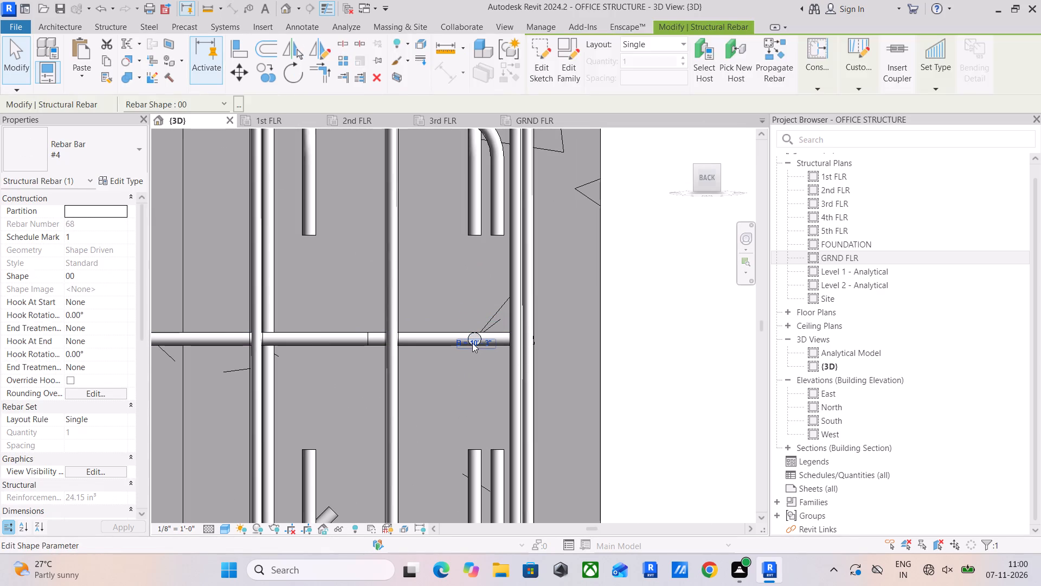
pyautogui.press('Delete')
# Mirror a copy of the beam's remaining mid-height #4 side bar about an axis drawn along the stirrup centreline in the top view.
pyautogui.click(472, 343)
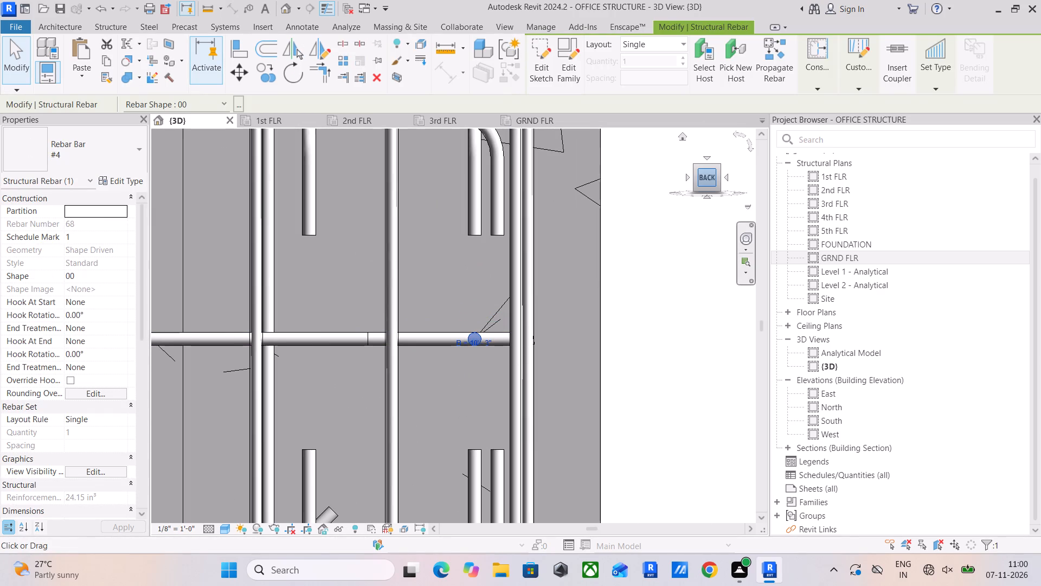
pyautogui.moveTo(699, 179); pyautogui.dragTo(700, 224)
pyautogui.click(709, 171)
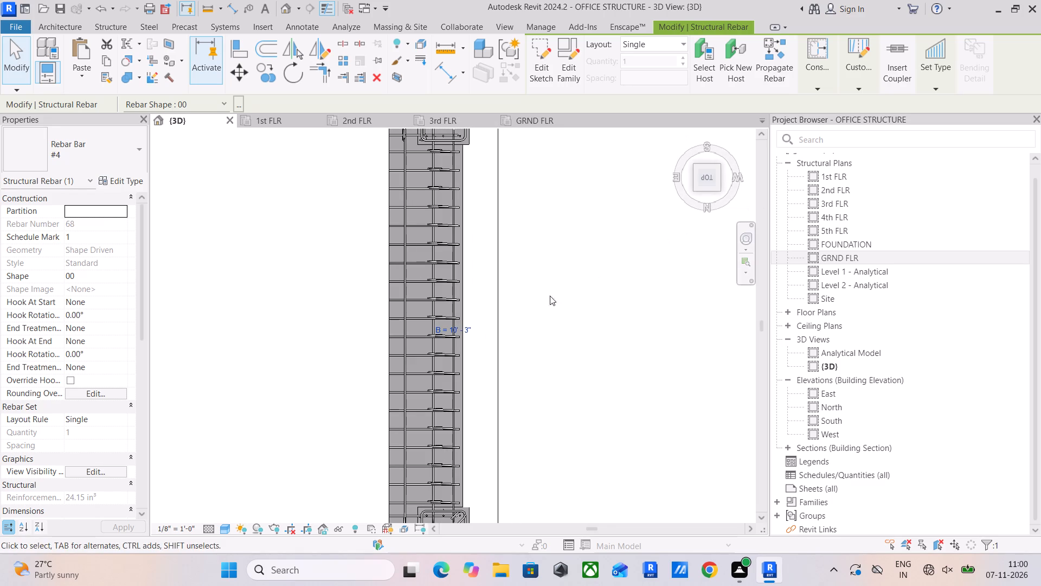
pyautogui.click(316, 55)
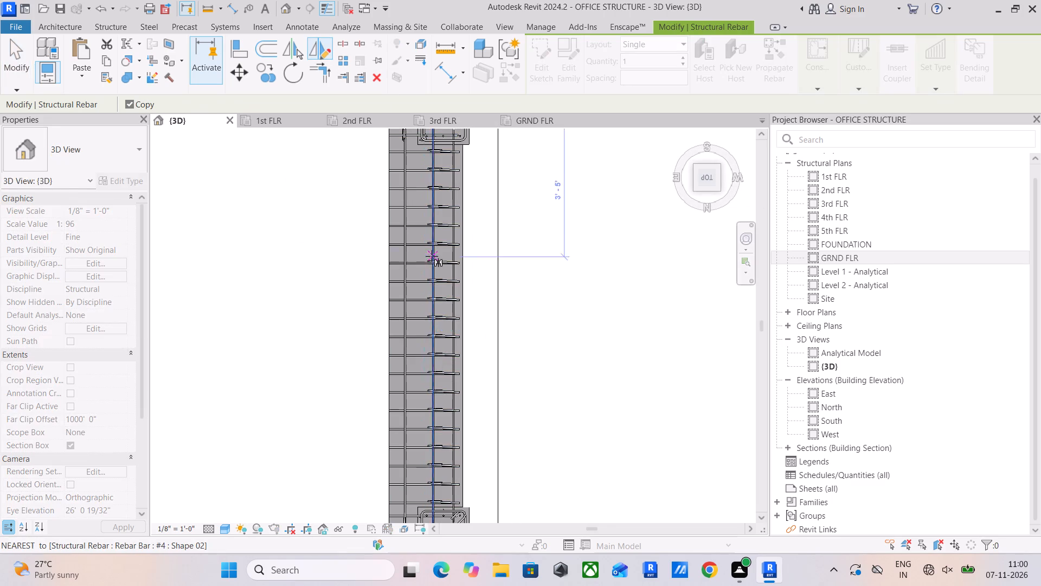
pyautogui.scroll(5, 432, 256)
pyautogui.click(453, 255)
pyautogui.click(453, 243)
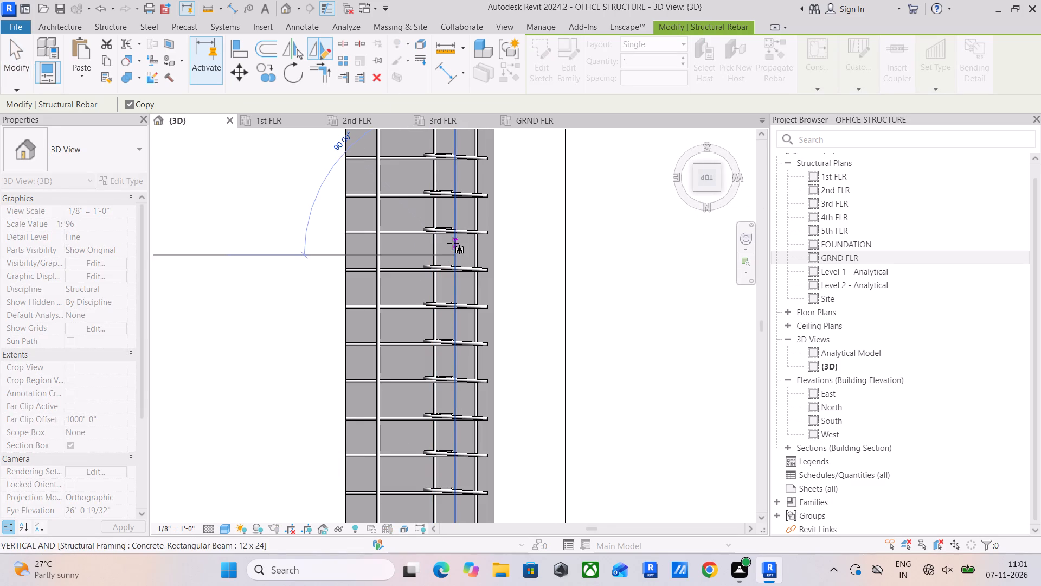
# Examine the side bars within the stirrups of the MANAGER ROOM west-edge beam in 3D.
pyautogui.scroll(-5, 536, 261)
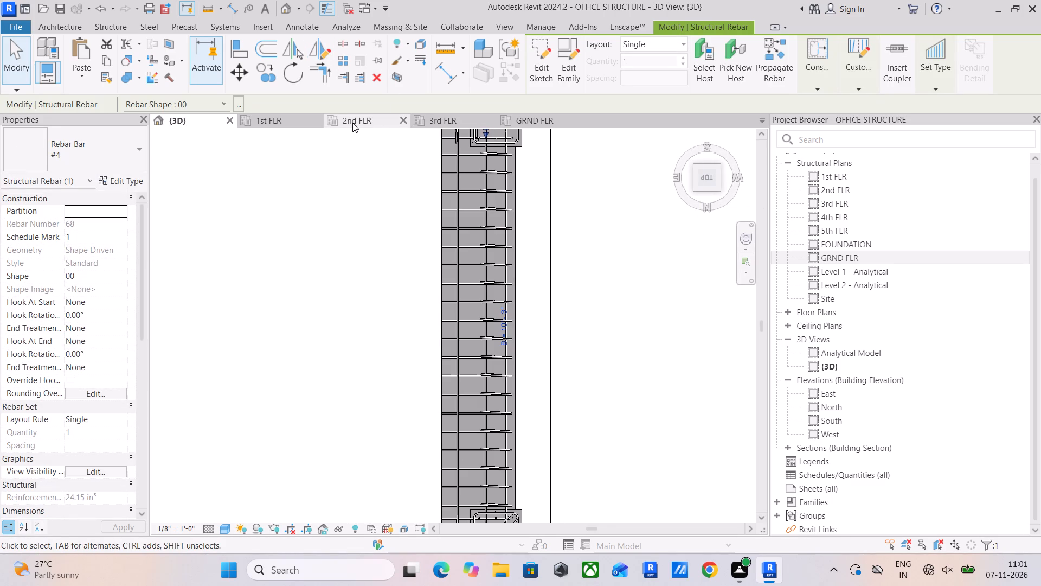
pyautogui.moveTo(703, 179); pyautogui.dragTo(157, 485)
pyautogui.click(597, 201)
pyautogui.scroll(8, 503, 335)
pyautogui.moveTo(504, 347); pyautogui.dragTo(428, 376, button='middle')
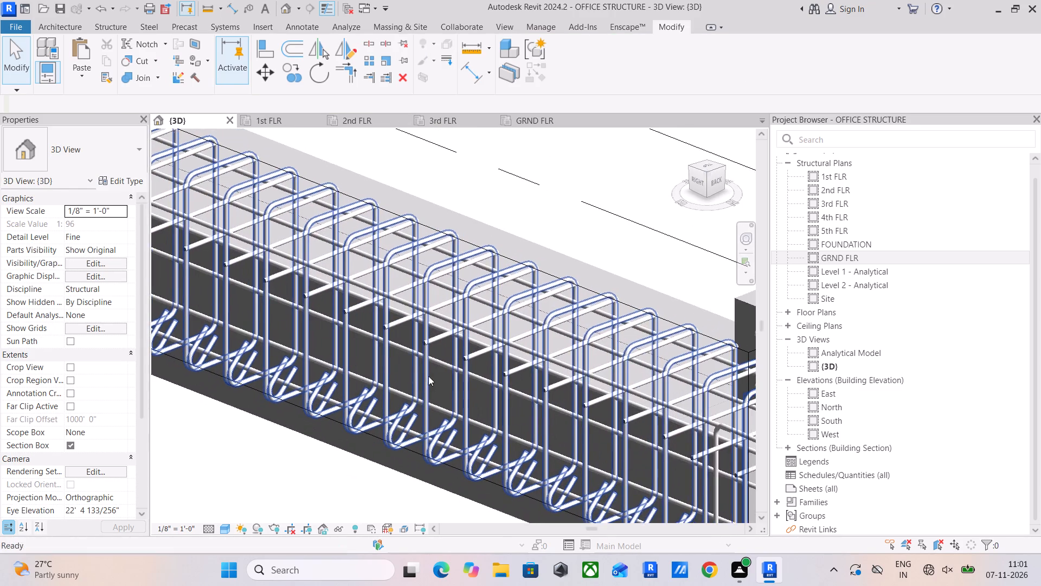
pyautogui.scroll(-8, 499, 402)
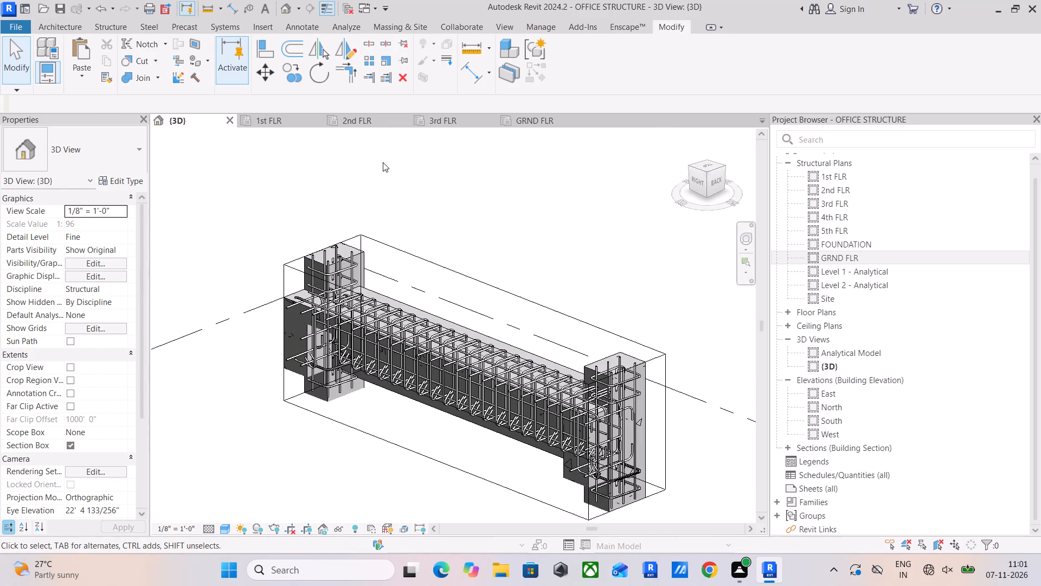
# Isolate the 2nd FLR west-edge beam beside the HE TOILET rooms in 3D using its stirrup set.
pyautogui.click(373, 122)
pyautogui.scroll(-8, 460, 278)
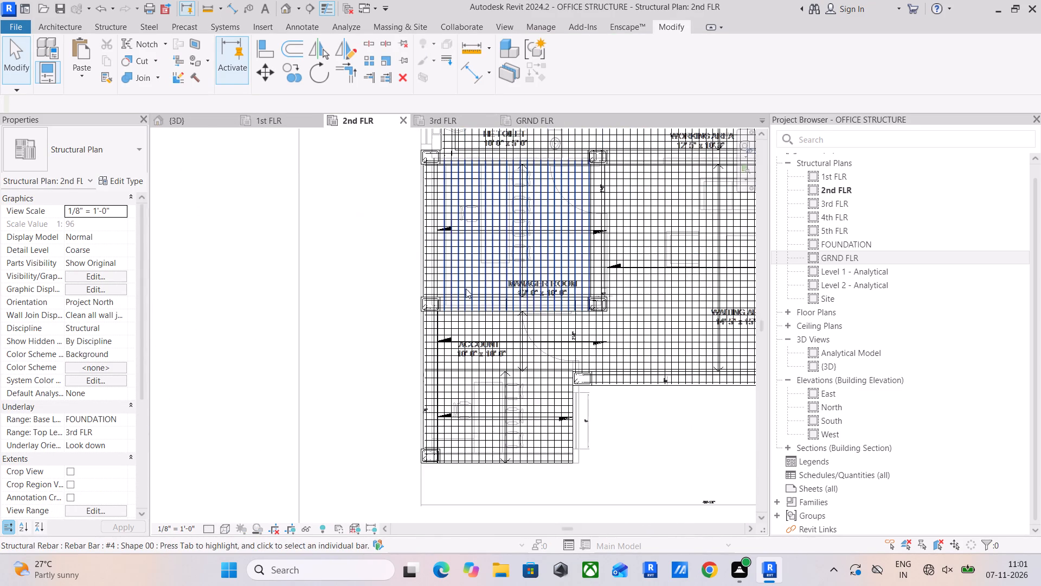
pyautogui.moveTo(466, 289); pyautogui.dragTo(460, 426, button='middle')
pyautogui.scroll(5, 451, 246)
pyautogui.click(439, 266)
pyautogui.click(428, 272)
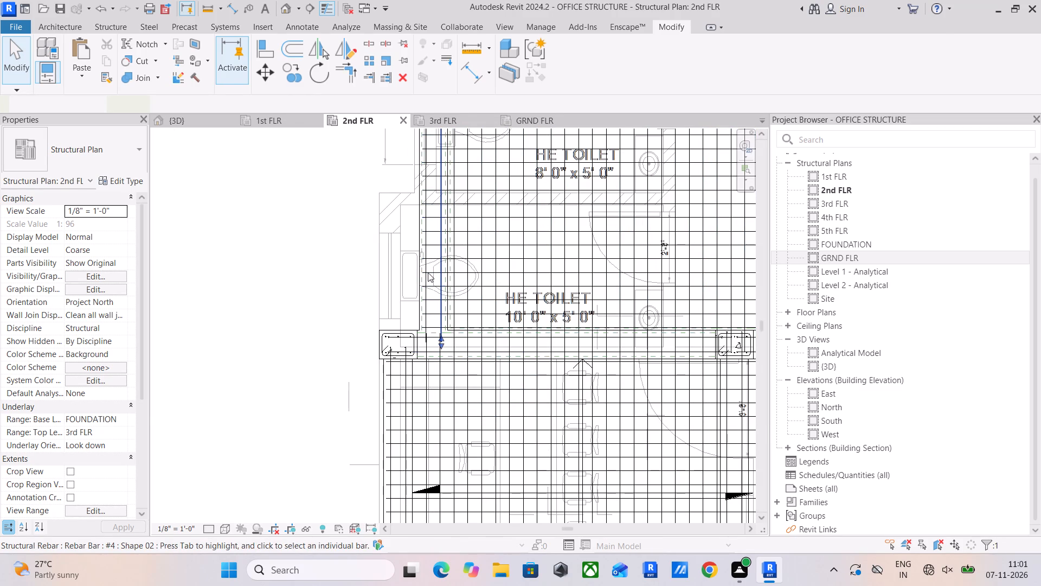
pyautogui.click(394, 75)
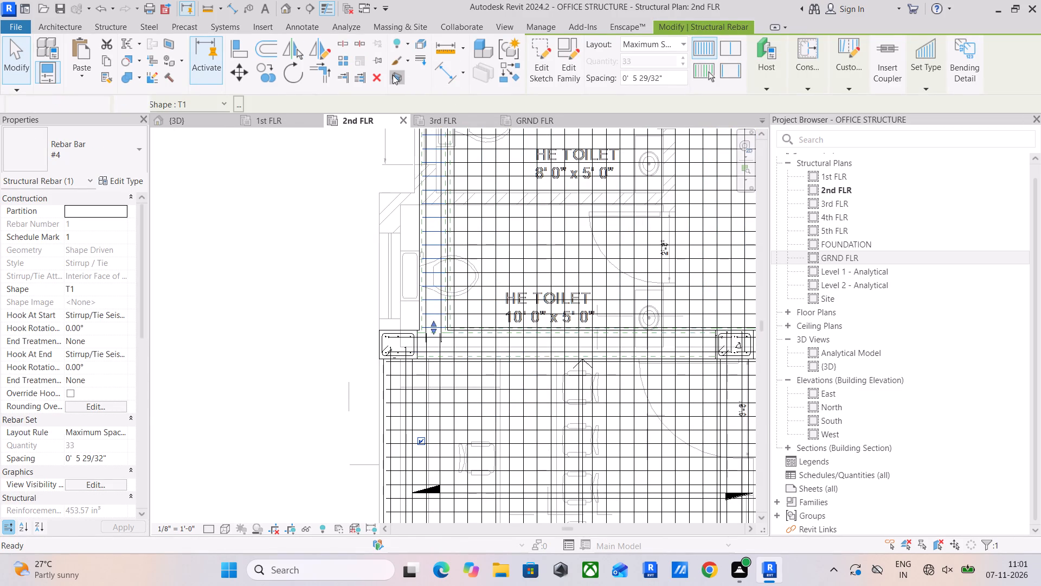
# Examine the mid-height #4 side bars of the HE TOILET west-edge beam in 3D from the back and both sides.
pyautogui.scroll(11, 425, 347)
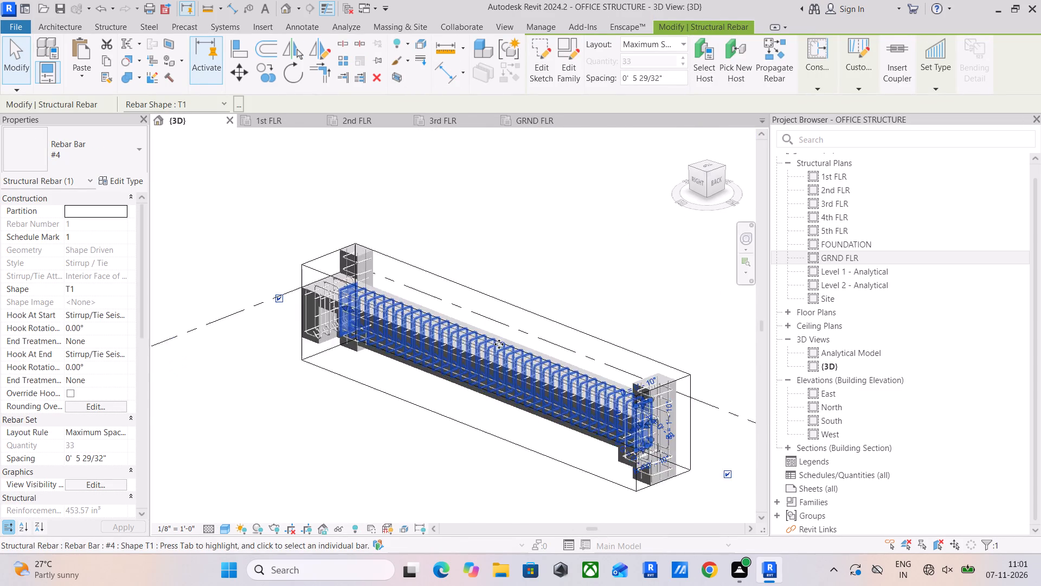
pyautogui.scroll(6, 499, 344)
pyautogui.moveTo(479, 353); pyautogui.dragTo(448, 259, button='middle')
pyautogui.click(418, 355)
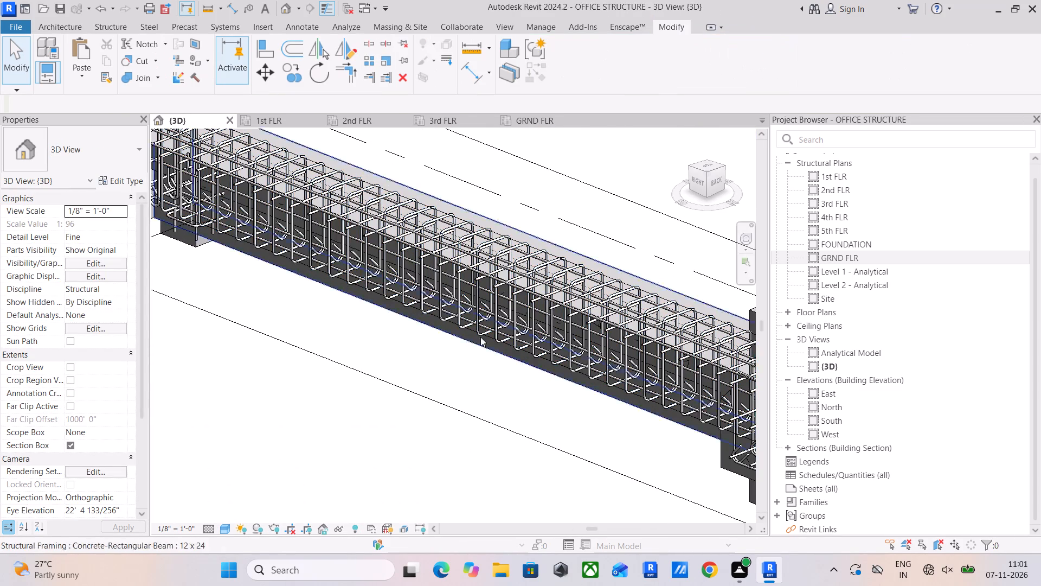
pyautogui.scroll(5, 504, 330)
pyautogui.moveTo(492, 336); pyautogui.dragTo(376, 352, button='middle')
pyautogui.scroll(5, 547, 383)
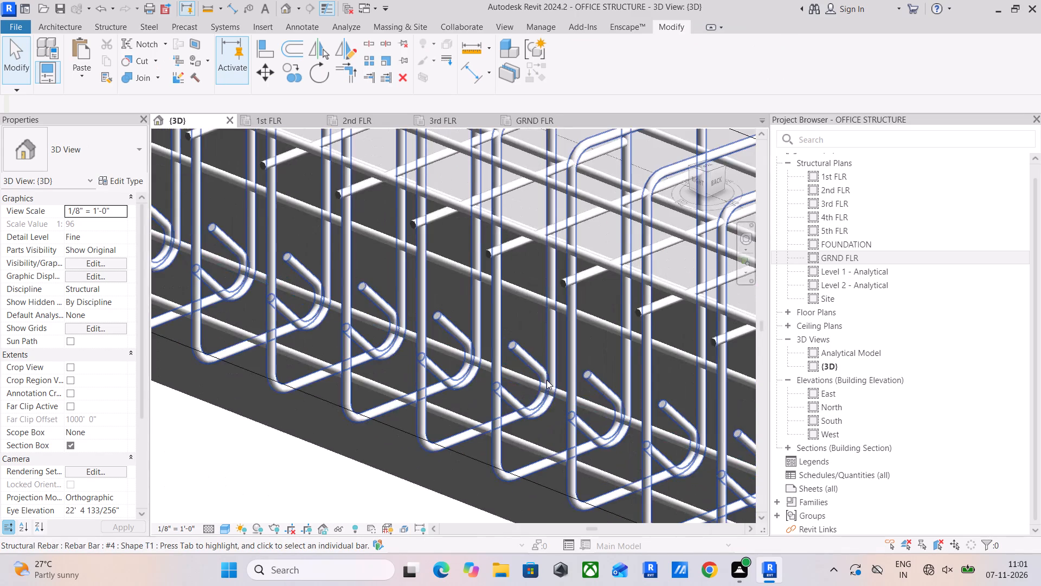
pyautogui.moveTo(543, 380); pyautogui.dragTo(525, 400, button='middle')
pyautogui.click(520, 318)
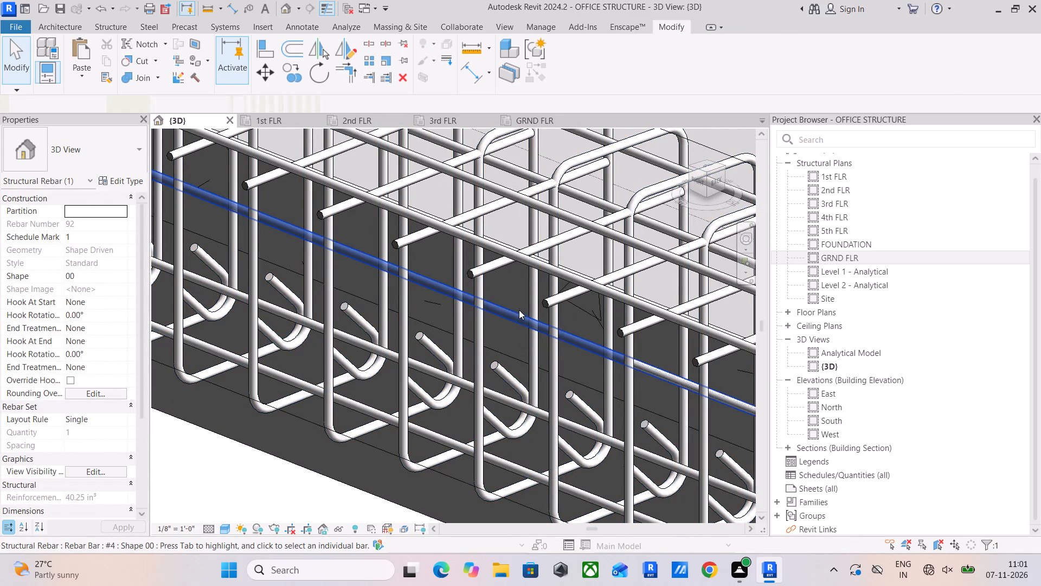
pyautogui.scroll(-5, 519, 310)
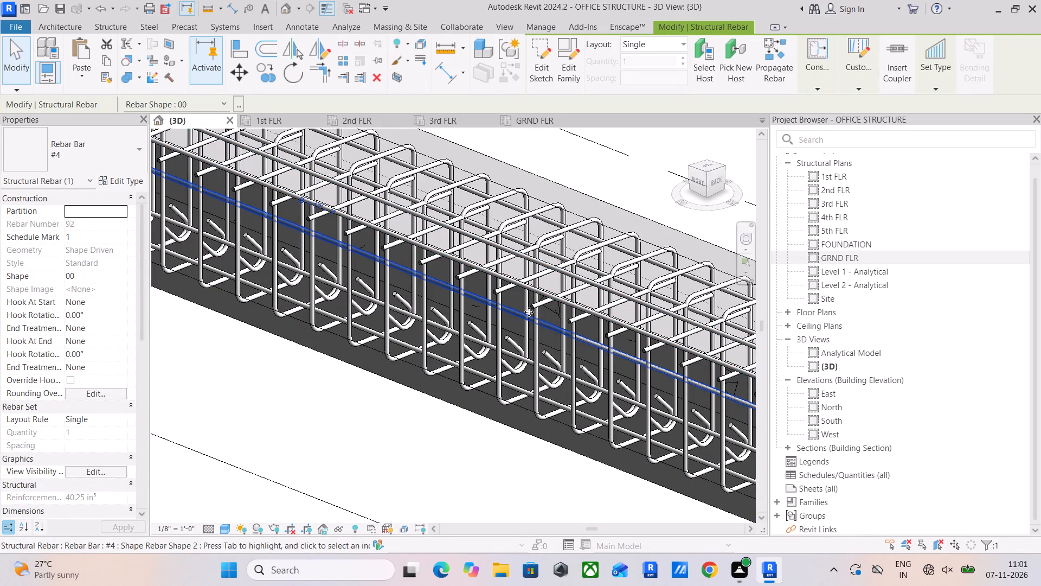
pyautogui.scroll(-6, 542, 320)
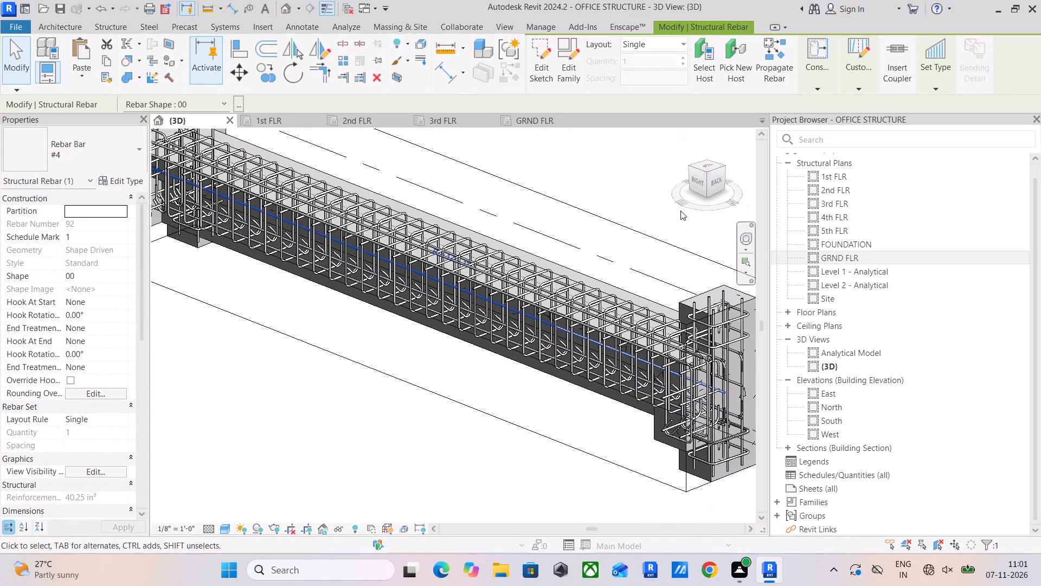
pyautogui.click(714, 180)
pyautogui.scroll(6, 389, 302)
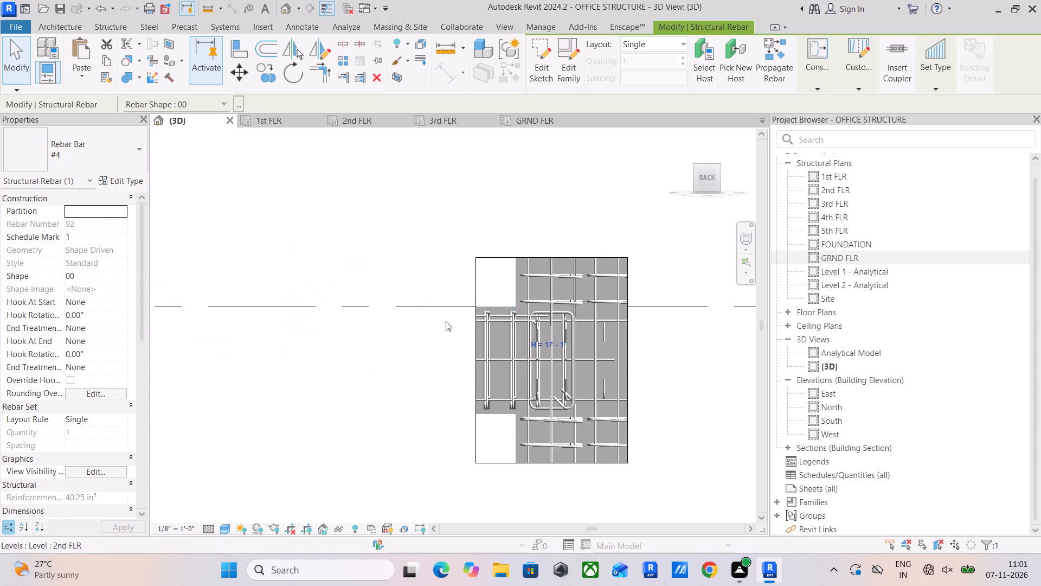
pyautogui.scroll(5, 594, 355)
pyautogui.scroll(5, 515, 365)
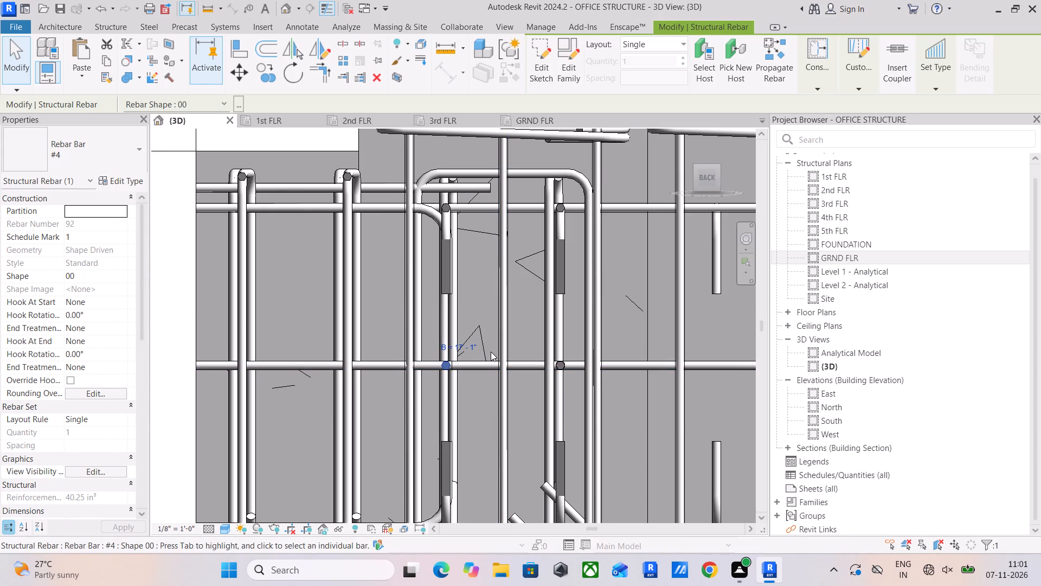
pyautogui.scroll(-11, 491, 352)
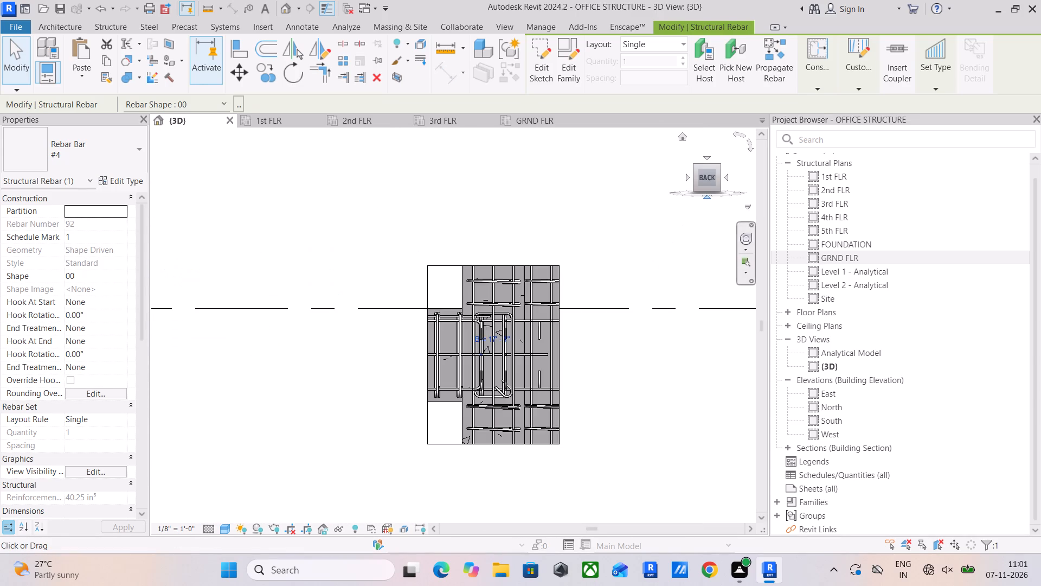
pyautogui.moveTo(709, 176); pyautogui.dragTo(623, 174)
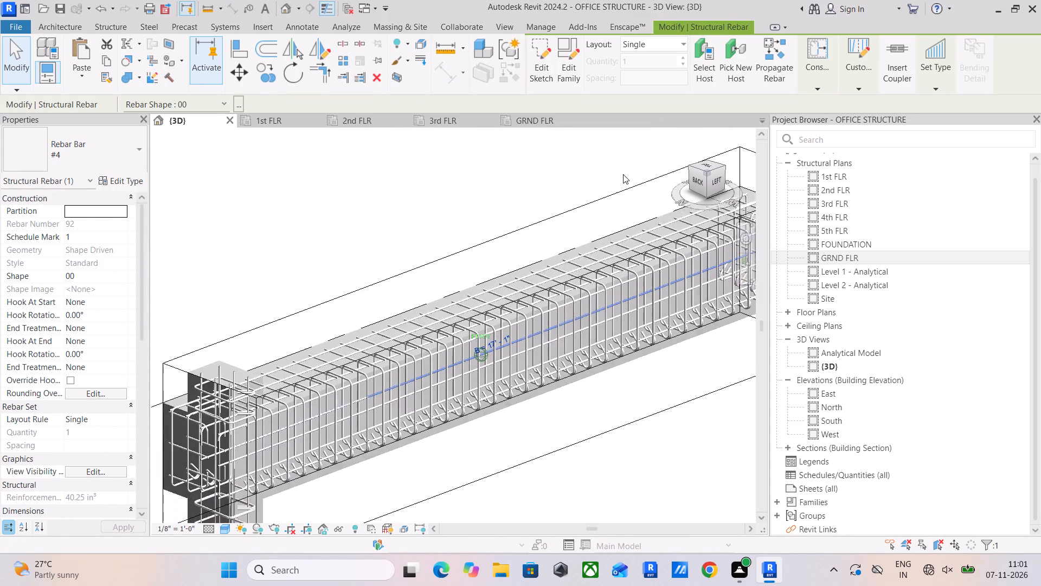
pyautogui.moveTo(623, 174); pyautogui.dragTo(621, 174)
pyautogui.click(406, 171)
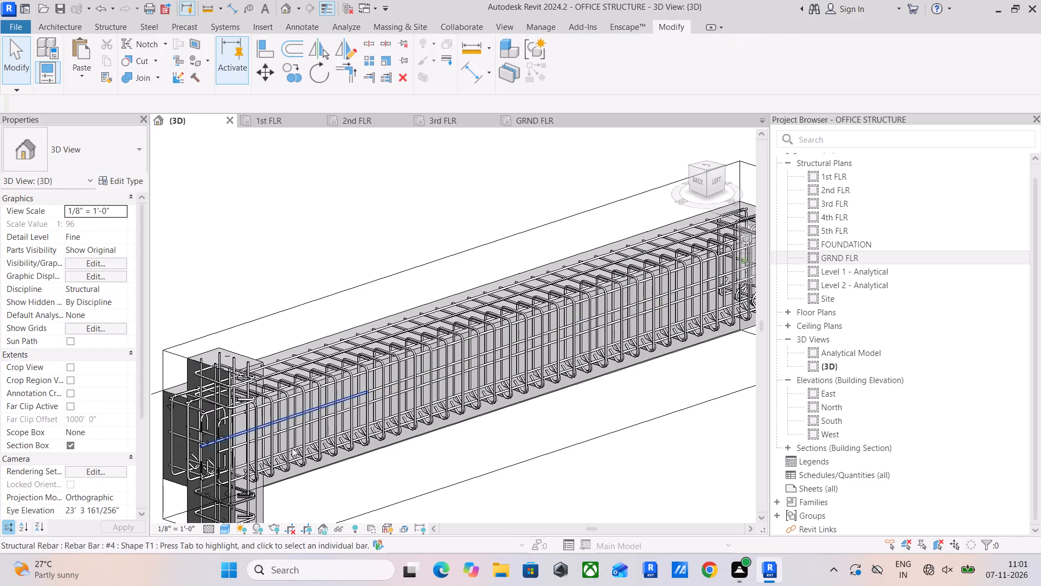
pyautogui.scroll(1, 284, 447)
pyautogui.scroll(-5, 377, 360)
# Isolate the 2nd FLR west-edge beam beside the PANTRY in 3D using its stirrup set and examine its side bars.
pyautogui.click(358, 101)
pyautogui.click(354, 114)
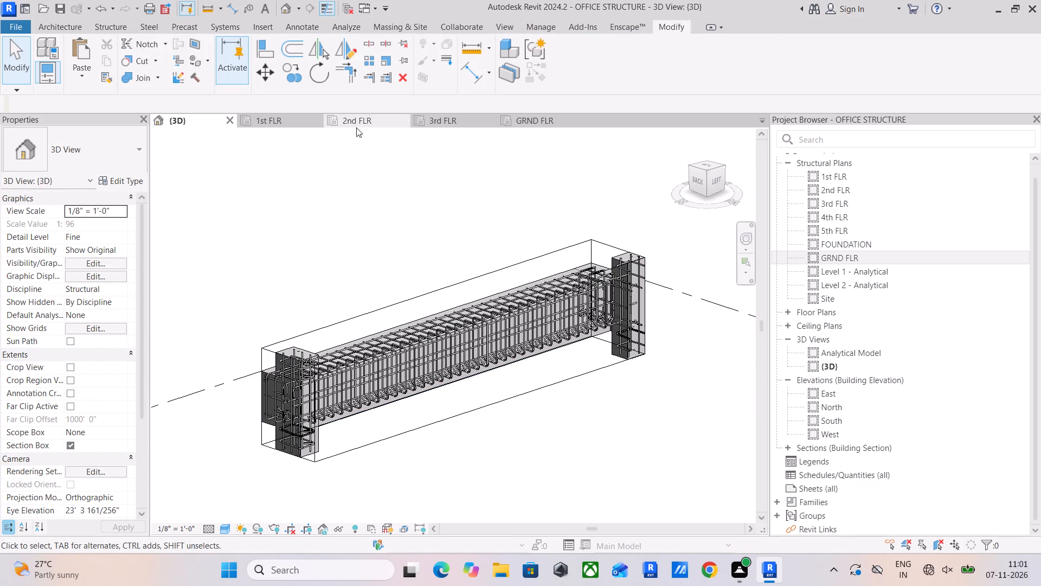
pyautogui.click(356, 128)
pyautogui.scroll(-5, 575, 270)
pyautogui.moveTo(569, 275); pyautogui.dragTo(492, 496, button='middle')
pyautogui.moveTo(517, 400); pyautogui.dragTo(503, 462, button='middle')
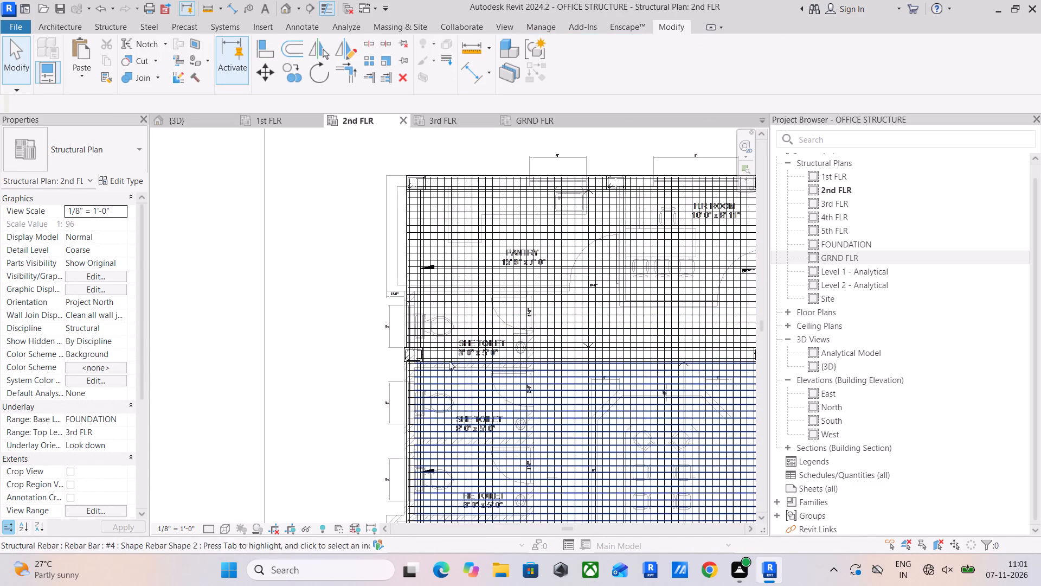
pyautogui.click(409, 289)
pyautogui.scroll(2, 410, 243)
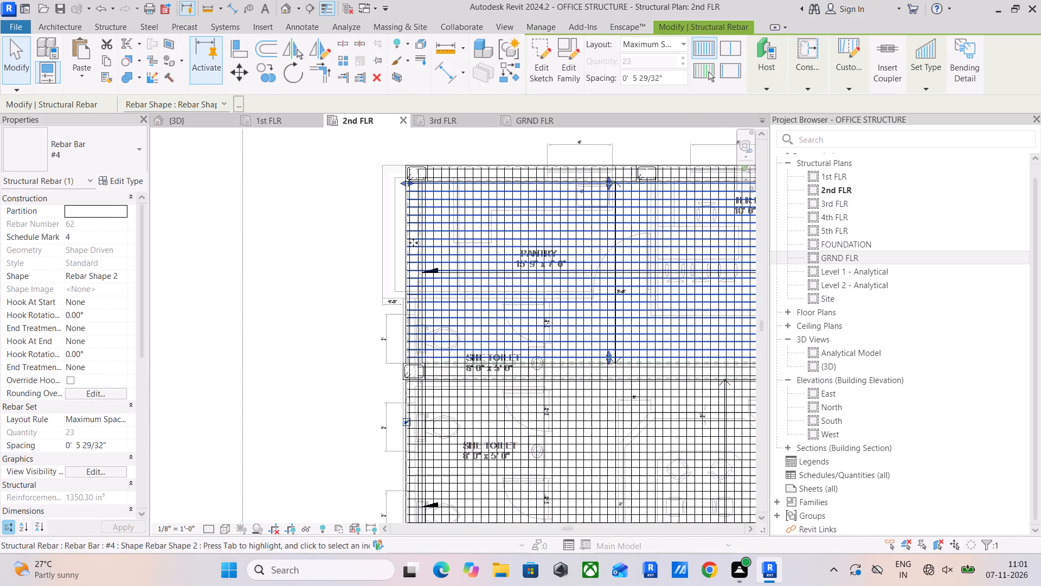
pyautogui.scroll(2, 413, 243)
pyautogui.click(336, 260)
pyautogui.click(415, 259)
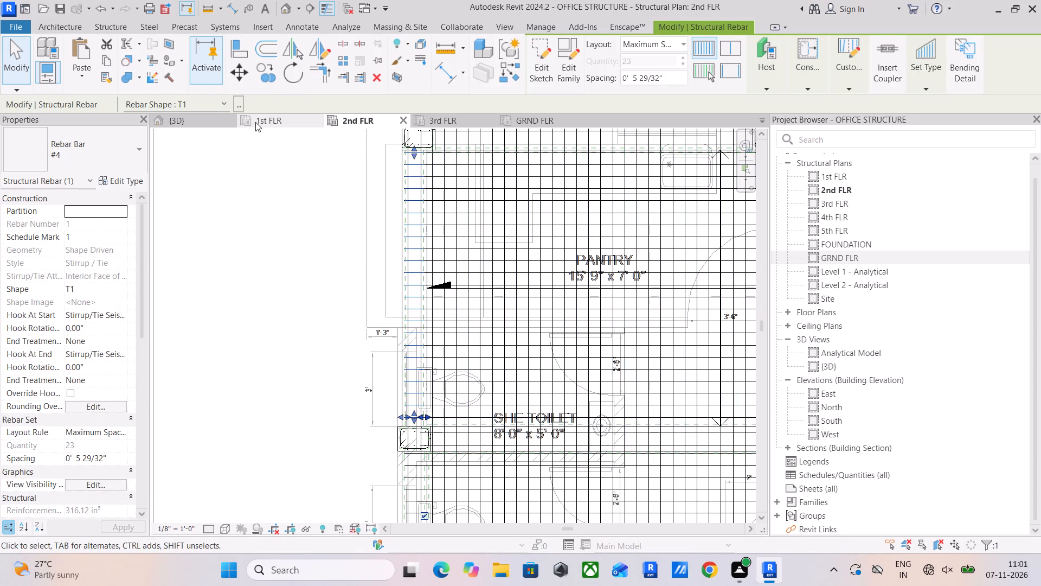
pyautogui.click(397, 80)
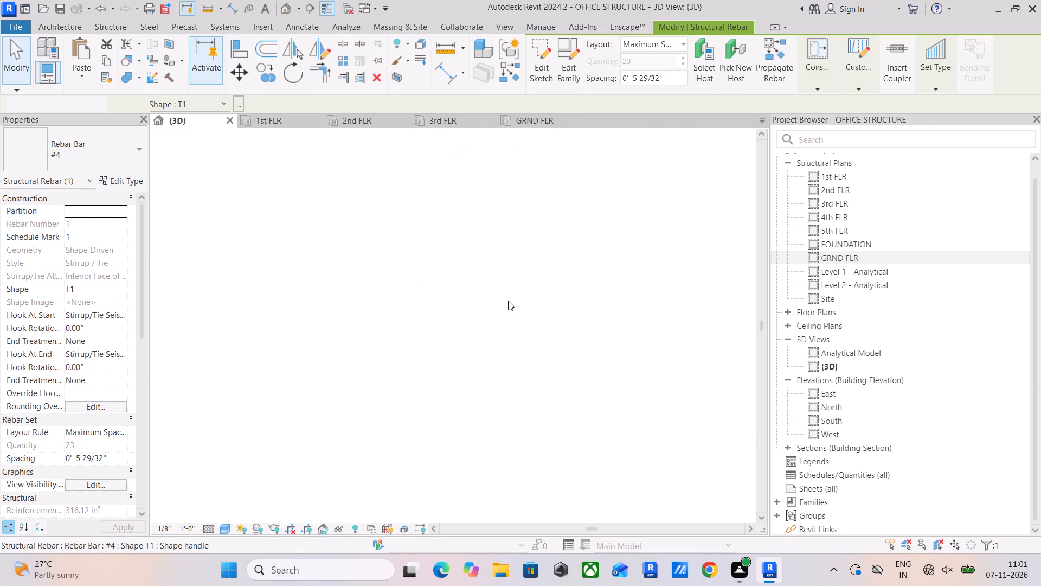
pyautogui.scroll(12, 429, 351)
pyautogui.click(430, 406)
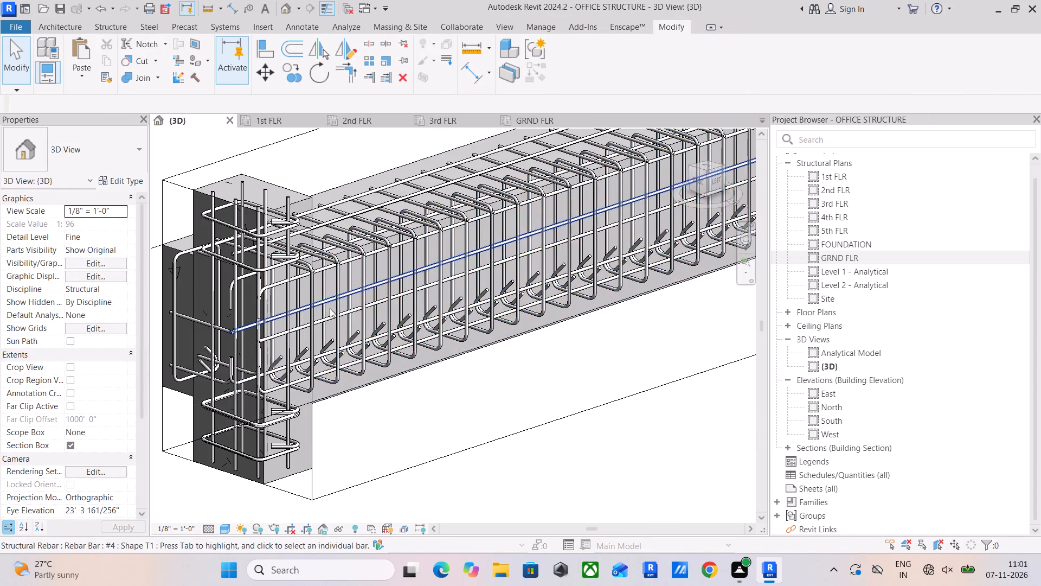
pyautogui.scroll(5, 327, 319)
pyautogui.scroll(-5, 410, 291)
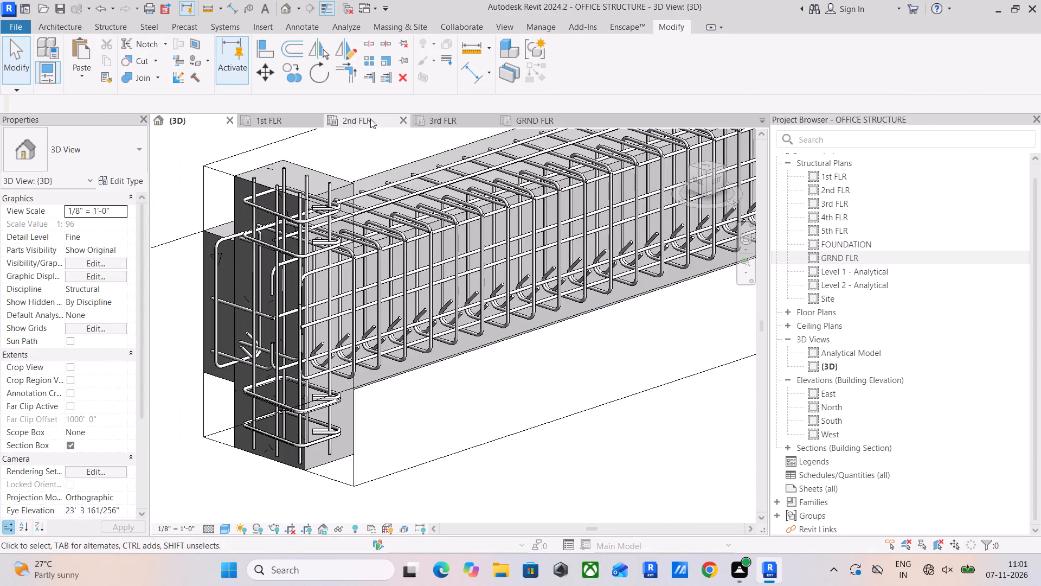
# Isolate the 2nd FLR north-edge beam along the PANTRY in 3D using its stirrup set.
pyautogui.click(370, 119)
pyautogui.scroll(-6, 453, 290)
pyautogui.moveTo(486, 291); pyautogui.dragTo(459, 387, button='middle')
pyautogui.scroll(9, 458, 317)
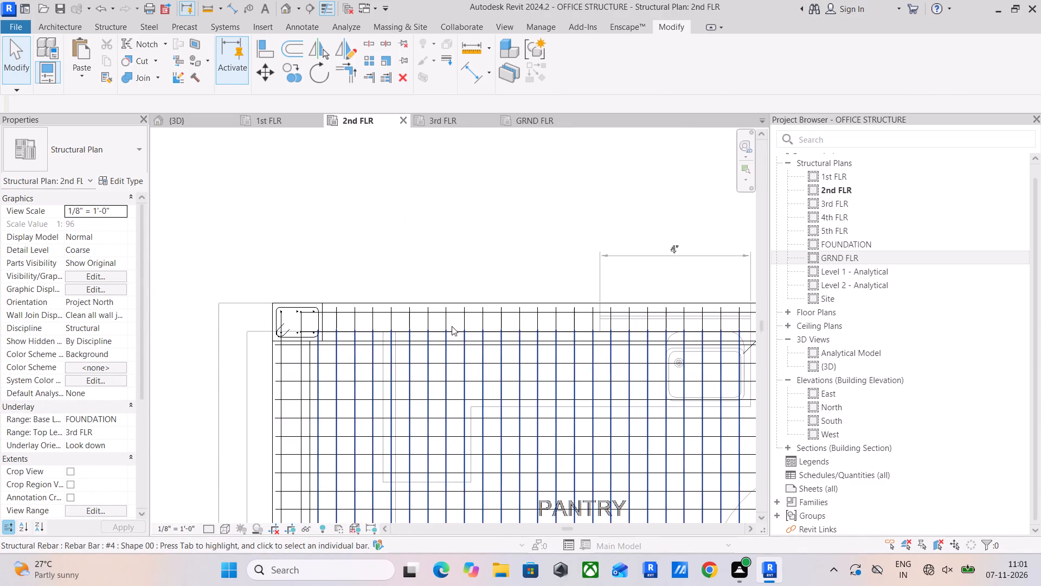
pyautogui.click(449, 320)
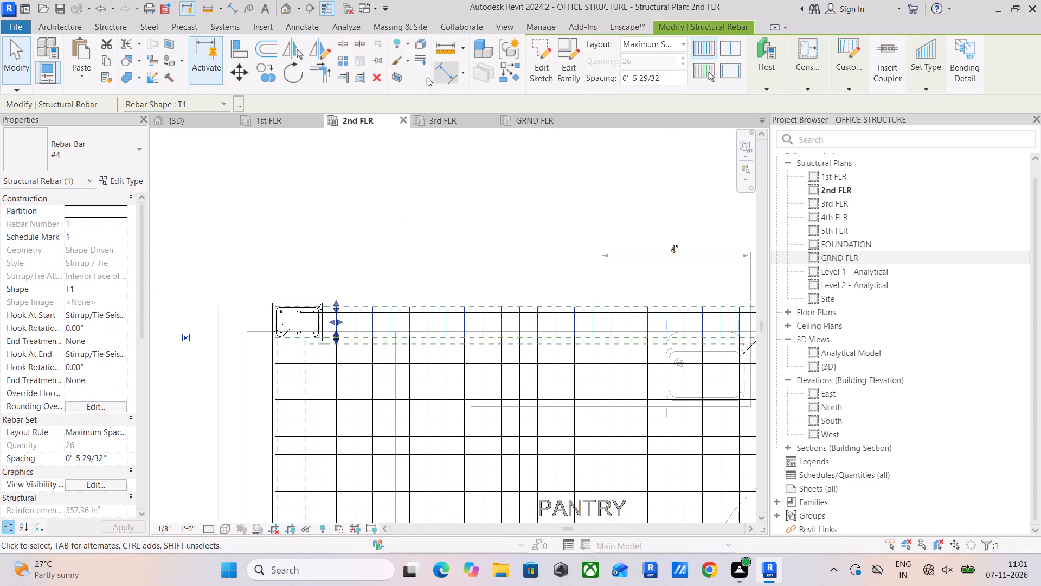
pyautogui.click(392, 72)
# Delete the duplicate #4 bar overlapping the mid-height side bar of the 2nd FLR north-edge beam along the PANTRY.
pyautogui.scroll(9, 445, 338)
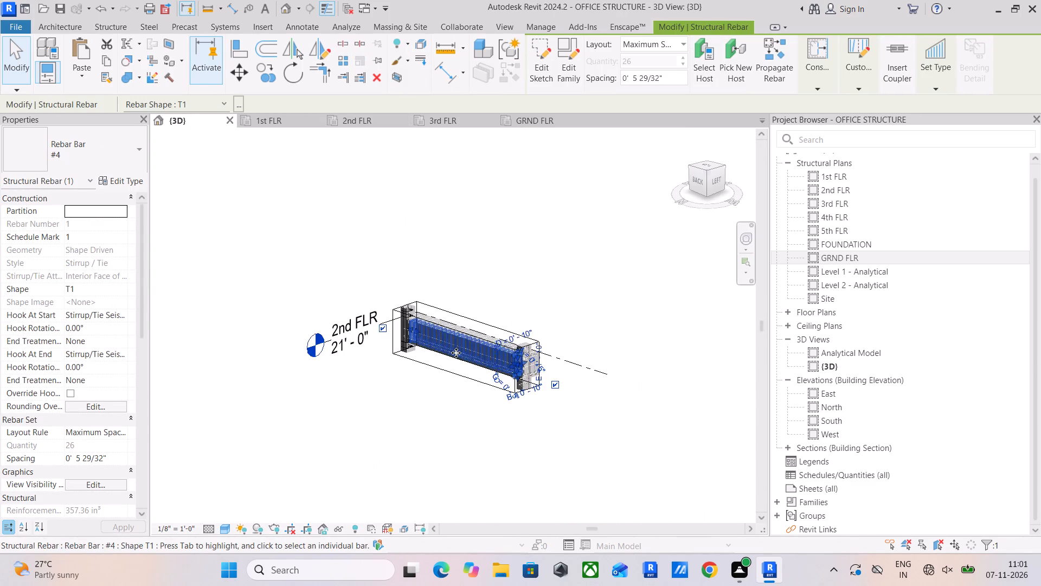
pyautogui.scroll(2, 456, 353)
pyautogui.moveTo(388, 463); pyautogui.dragTo(402, 448)
pyautogui.scroll(5, 414, 355)
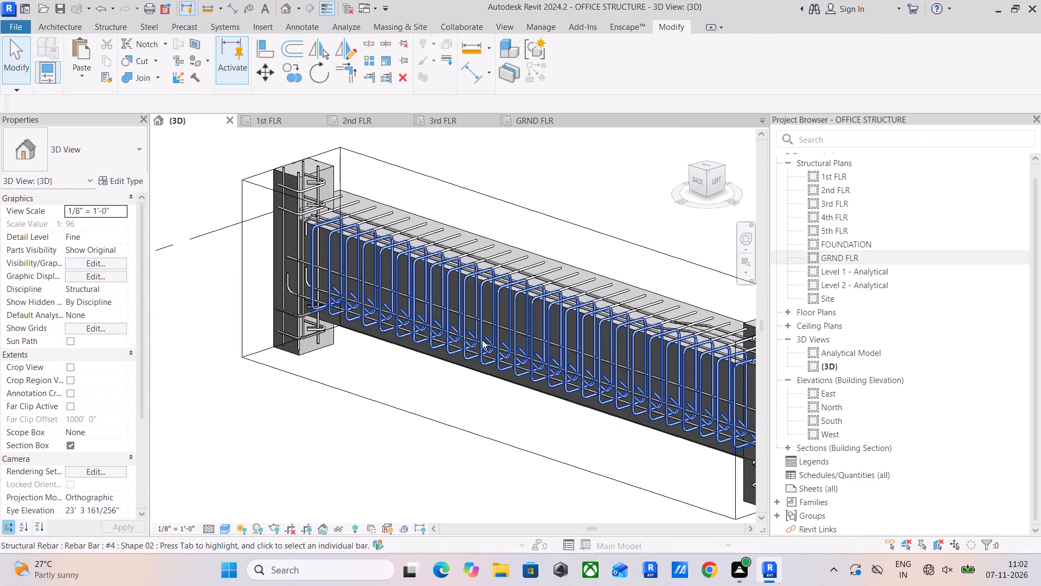
pyautogui.scroll(5, 303, 243)
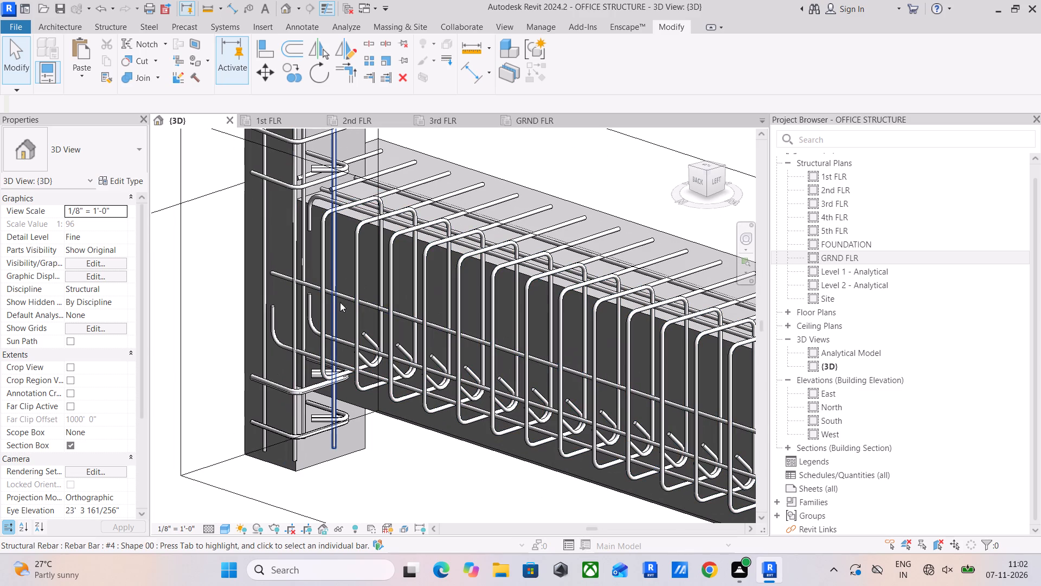
pyautogui.click(342, 295)
pyautogui.scroll(-6, 424, 313)
pyautogui.scroll(-4, 545, 347)
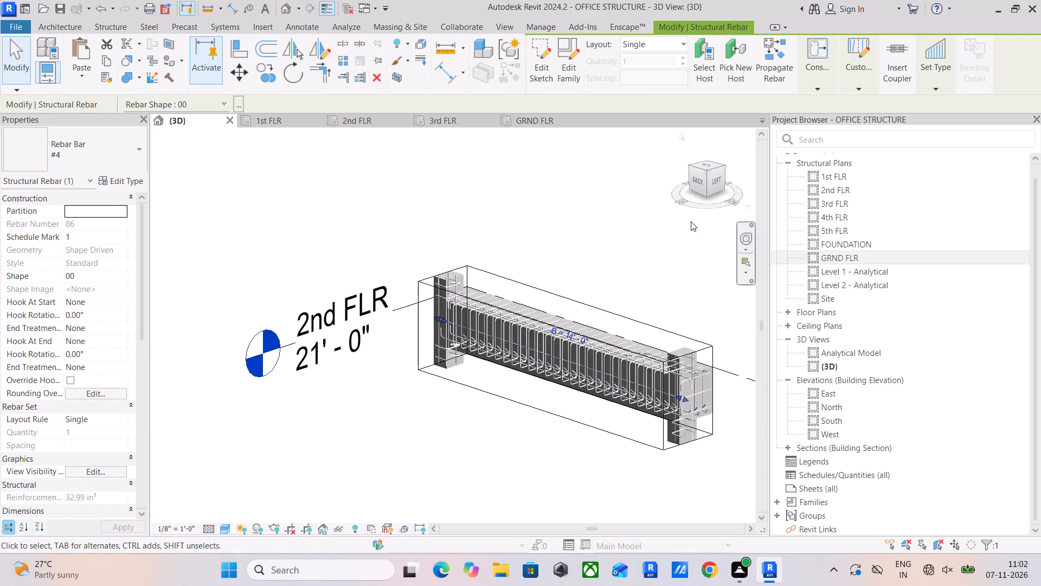
pyautogui.moveTo(711, 182); pyautogui.dragTo(563, 176)
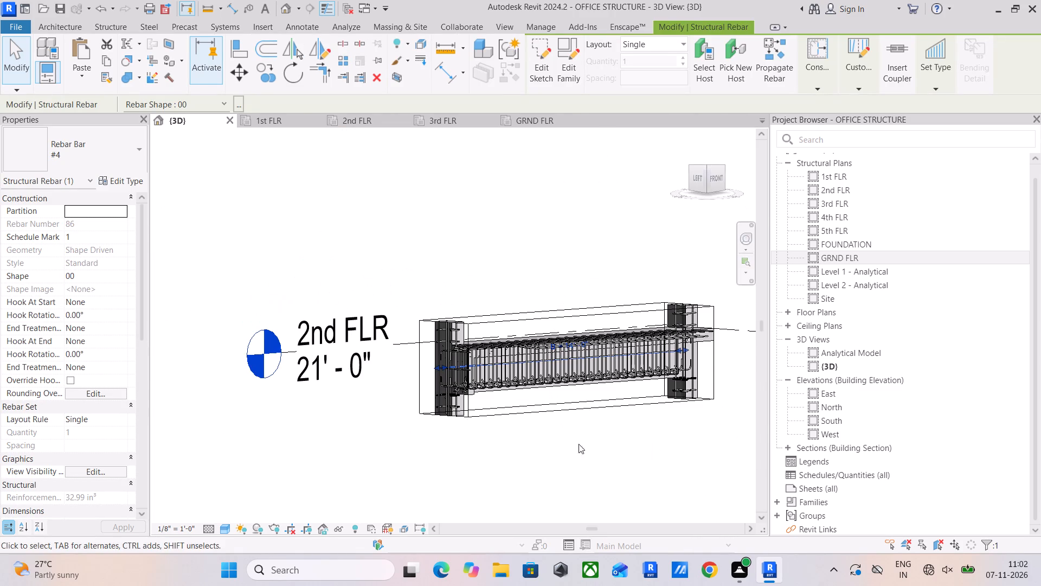
pyautogui.moveTo(700, 182); pyautogui.dragTo(702, 191)
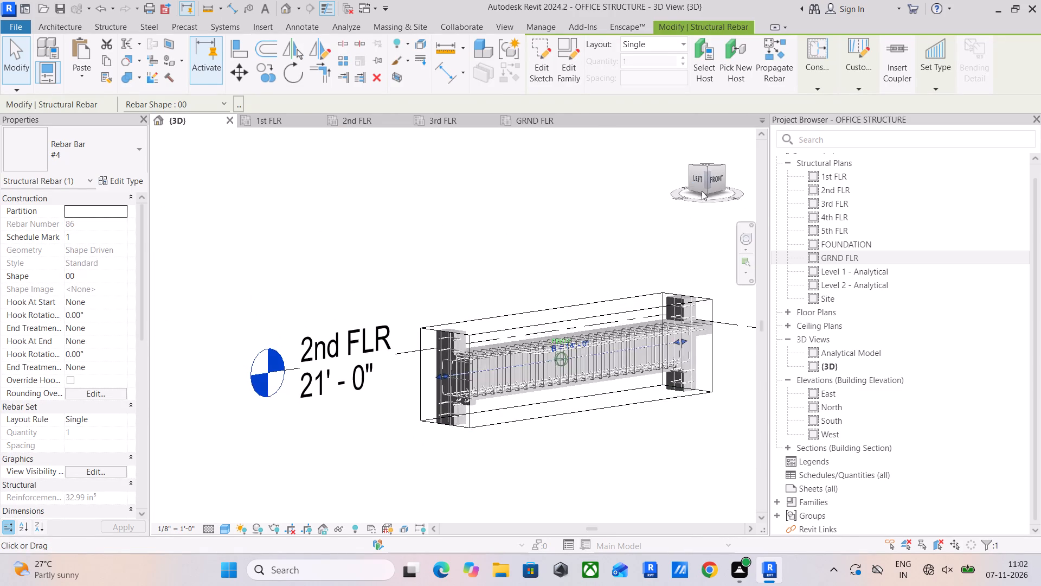
pyautogui.moveTo(702, 191); pyautogui.dragTo(708, 194)
pyautogui.scroll(6, 542, 406)
pyautogui.scroll(4, 397, 336)
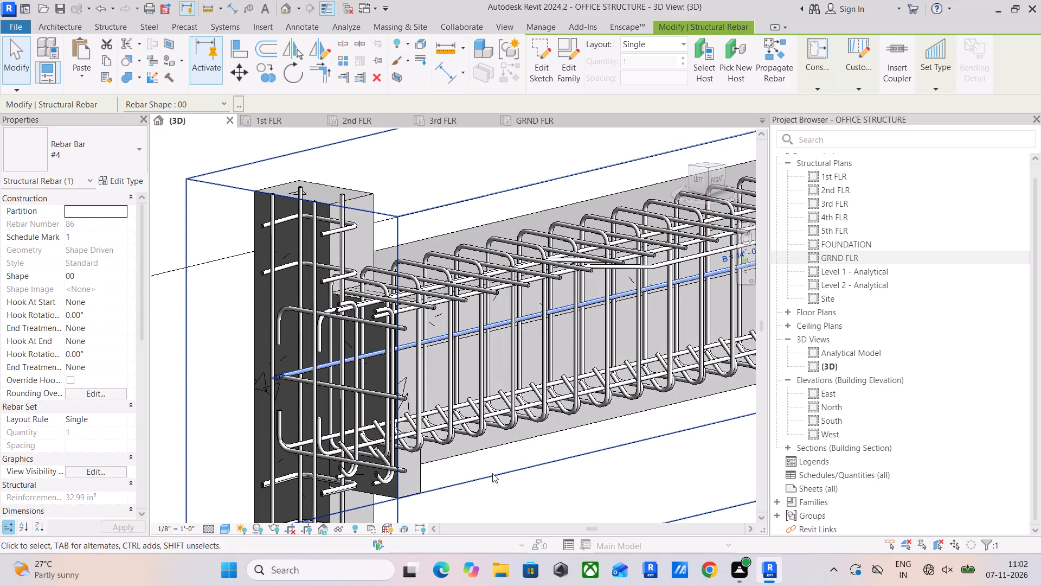
pyautogui.press('Delete')
# Mirror a copy of the PANTRY north-edge beam's remaining mid-height #4 side bar about an axis drawn along the stirrup centreline in the top view.
pyautogui.scroll(3, 389, 346)
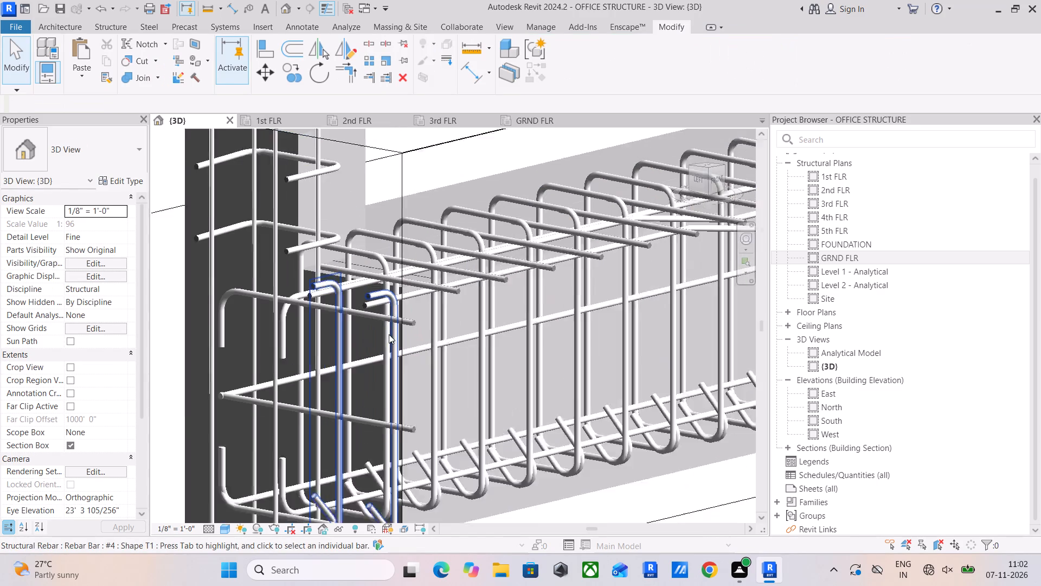
pyautogui.scroll(1, 389, 334)
pyautogui.click(473, 340)
pyautogui.scroll(-4, 462, 401)
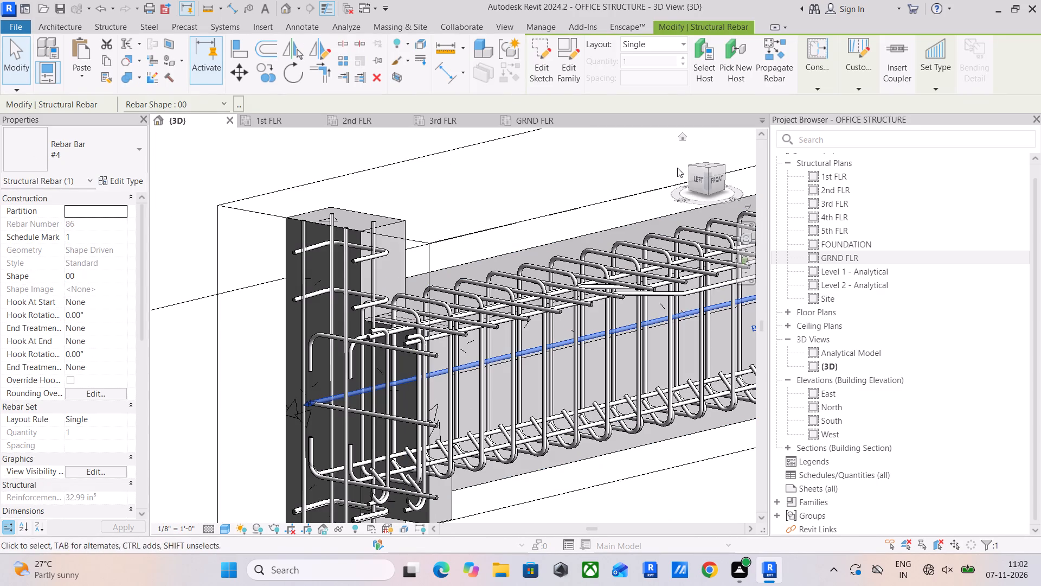
pyautogui.moveTo(702, 179); pyautogui.dragTo(721, 196)
pyautogui.click(705, 164)
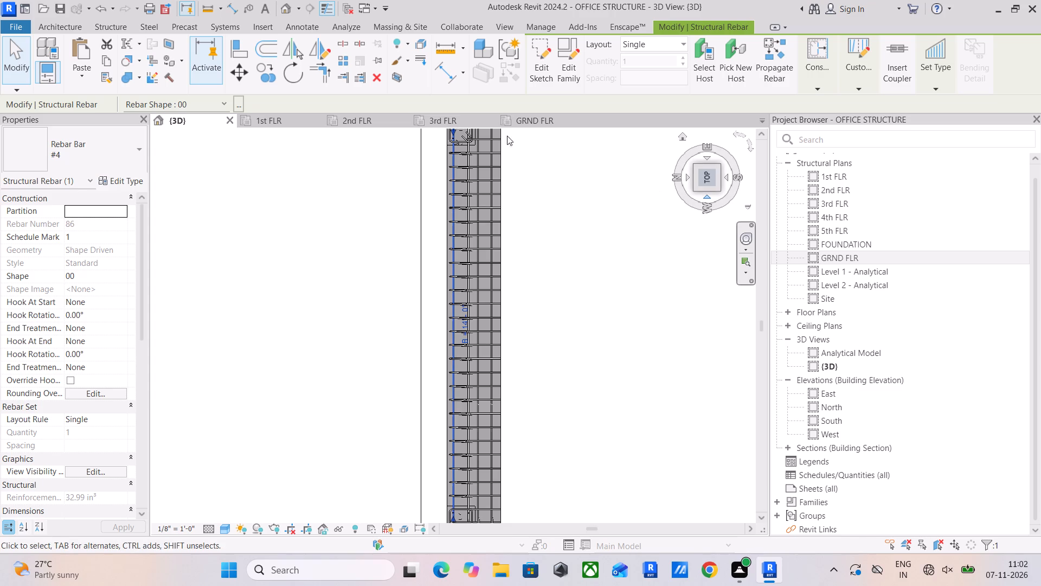
pyautogui.click(318, 57)
pyautogui.scroll(10, 515, 393)
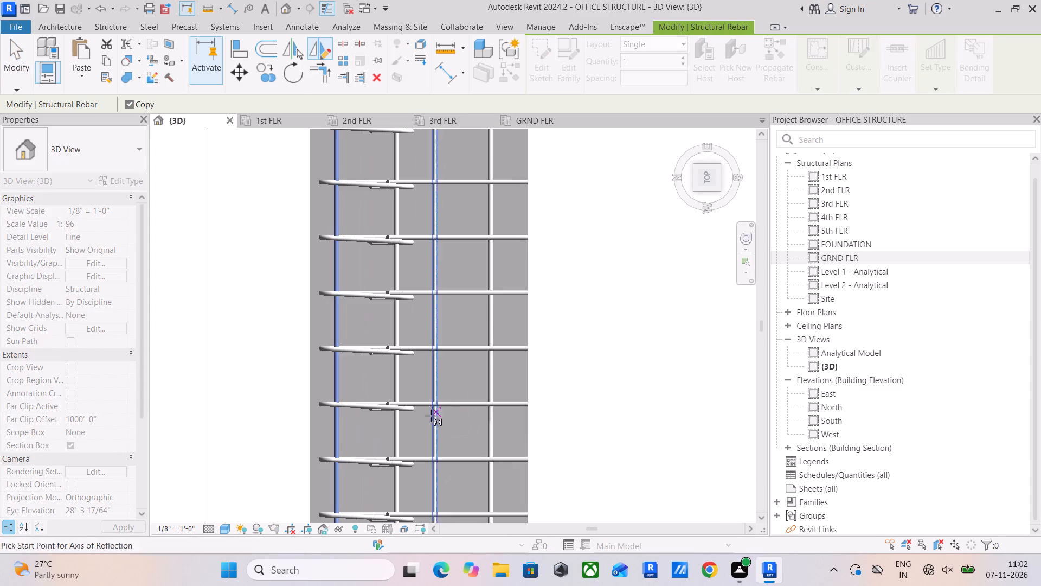
pyautogui.moveTo(361, 381); pyautogui.dragTo(361, 373)
pyautogui.click(361, 367)
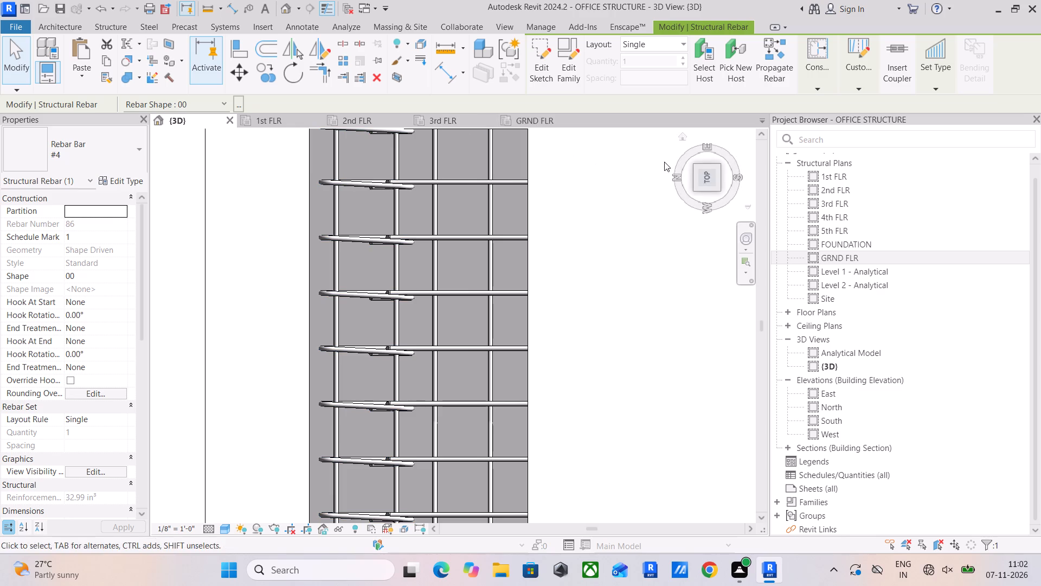
# Examine the side bars of the 2nd FLR north-edge beam along the PANTRY in 3D.
pyautogui.scroll(-3, 657, 355)
pyautogui.keyDown('shift'); pyautogui.moveTo(649, 356); pyautogui.dragTo(539, 156, button='middle'); pyautogui.keyUp('shift')
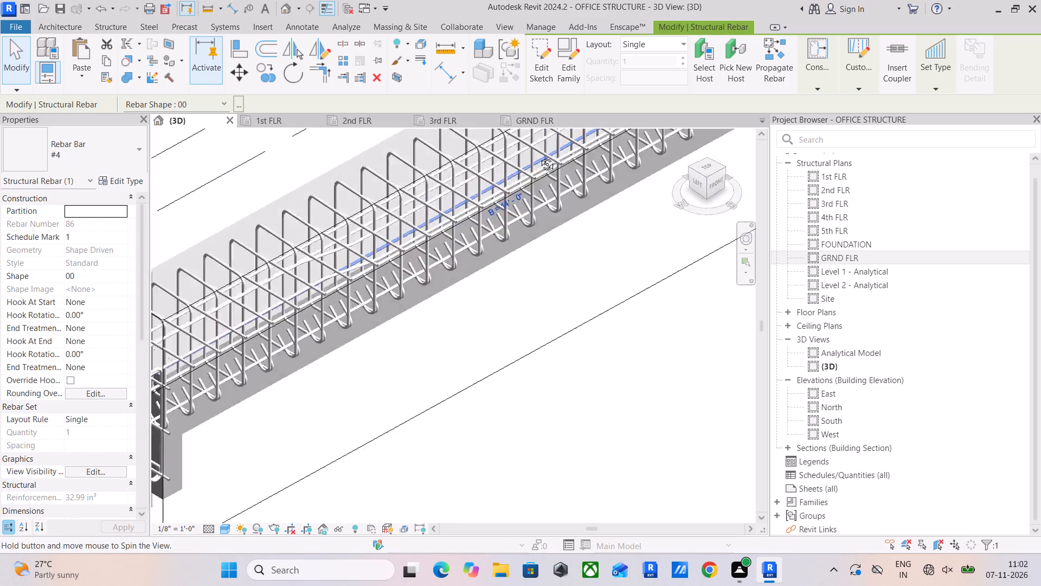
pyautogui.keyDown('shift'); pyautogui.moveTo(539, 156); pyautogui.dragTo(523, 132, button='middle'); pyautogui.keyUp('shift')
pyautogui.click(340, 360)
pyautogui.scroll(4, 264, 280)
pyautogui.keyDown('shift'); pyautogui.moveTo(279, 317); pyautogui.dragTo(311, 285, button='middle'); pyautogui.keyUp('shift')
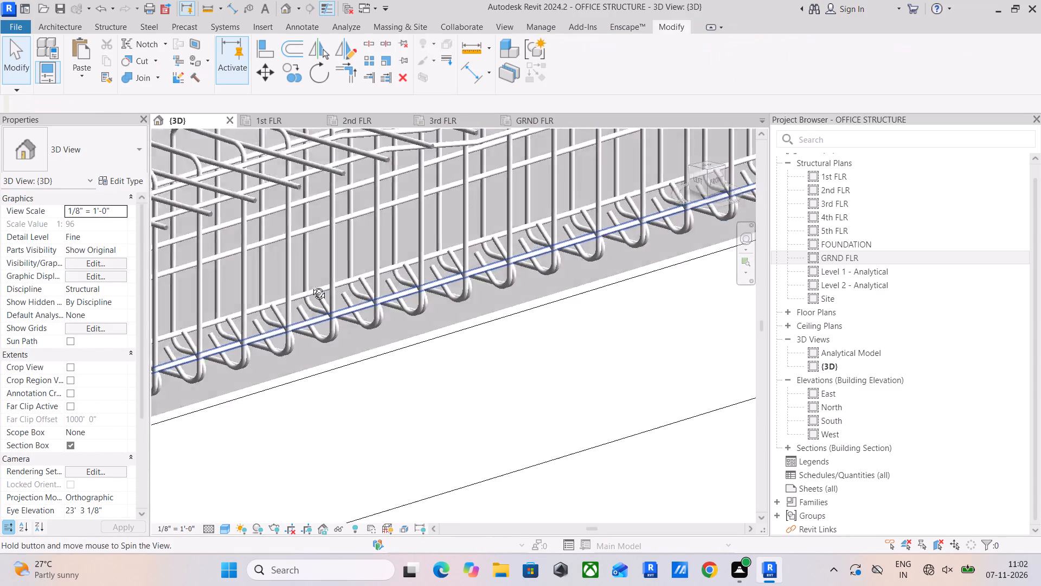
pyautogui.keyDown('shift'); pyautogui.moveTo(311, 285); pyautogui.dragTo(313, 258, button='middle'); pyautogui.keyUp('shift')
pyautogui.scroll(-6, 330, 338)
pyautogui.moveTo(381, 341); pyautogui.dragTo(361, 373, button='middle')
pyautogui.scroll(-4, 388, 323)
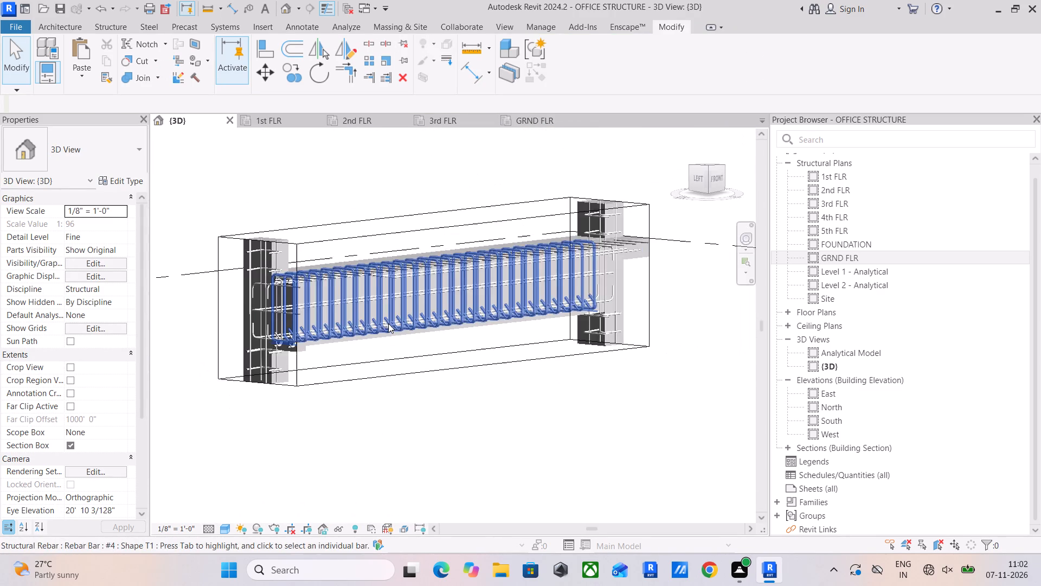
# Isolate the 2nd FLR north-edge beam along the H.R ROOM in 3D using its stirrup set.
pyautogui.click(363, 124)
pyautogui.scroll(-5, 461, 291)
pyautogui.moveTo(495, 304); pyautogui.dragTo(188, 311, button='middle')
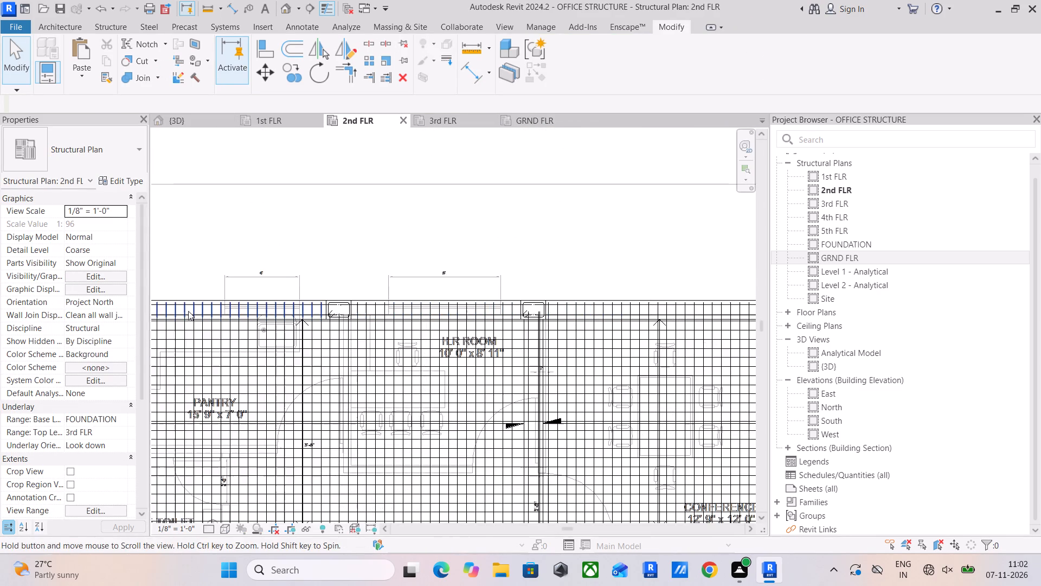
pyautogui.moveTo(188, 311); pyautogui.dragTo(188, 308, button='middle')
pyautogui.scroll(4, 402, 304)
pyautogui.click(400, 315)
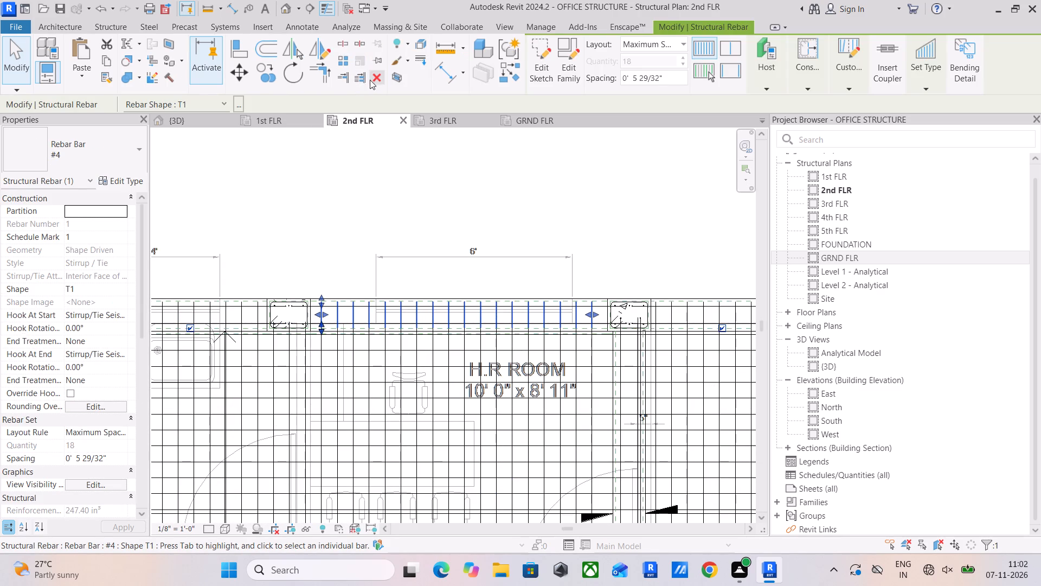
pyautogui.click(396, 78)
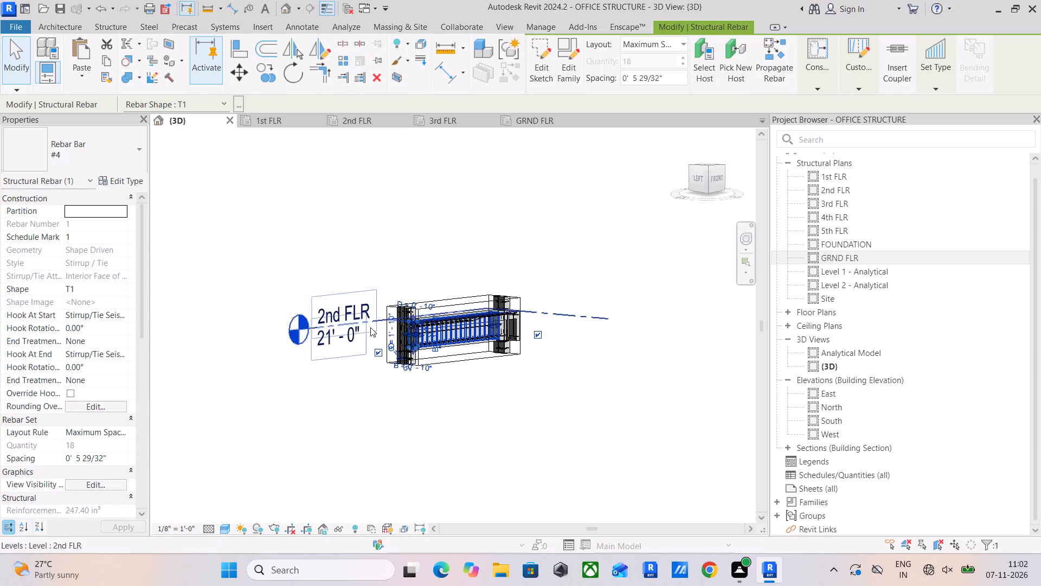
pyautogui.scroll(10, 342, 322)
pyautogui.click(332, 342)
# Delete the duplicate #4 bar overlapping the mid-height side bar of the H.R ROOM north-edge beam.
pyautogui.scroll(4, 478, 344)
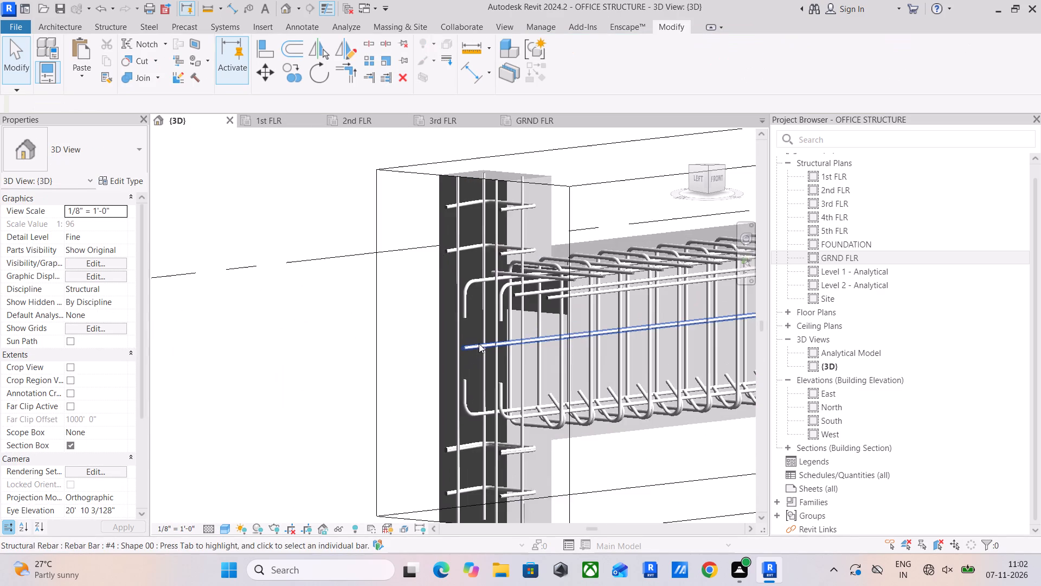
pyautogui.click(473, 344)
pyautogui.moveTo(470, 352); pyautogui.dragTo(328, 366, button='middle')
pyautogui.press('Delete')
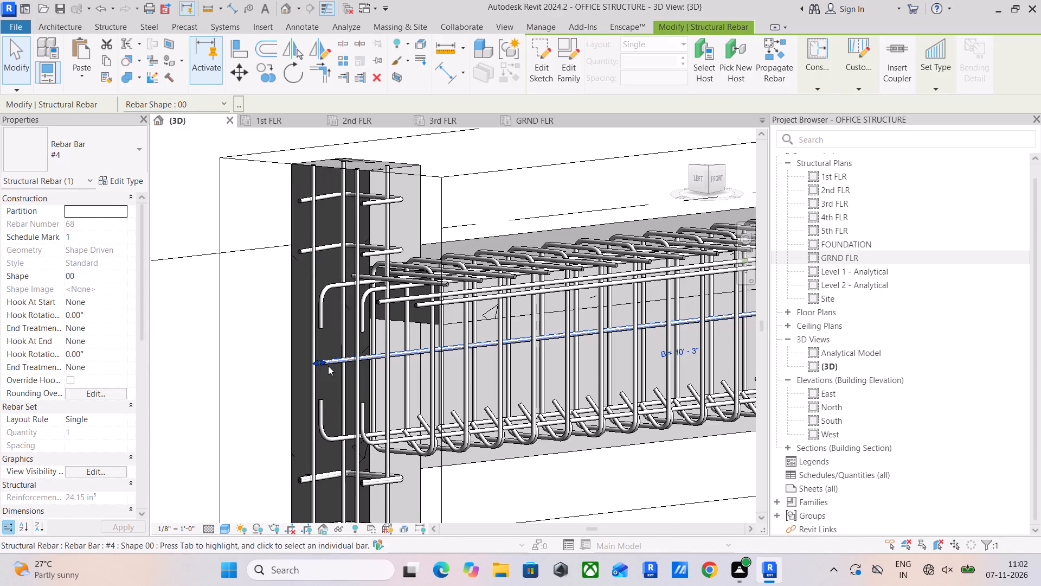
# Mirror a copy of the H.R ROOM north-edge beam's remaining mid-height #4 side bar about an axis drawn along the stirrup centreline in the top view.
pyautogui.click(339, 360)
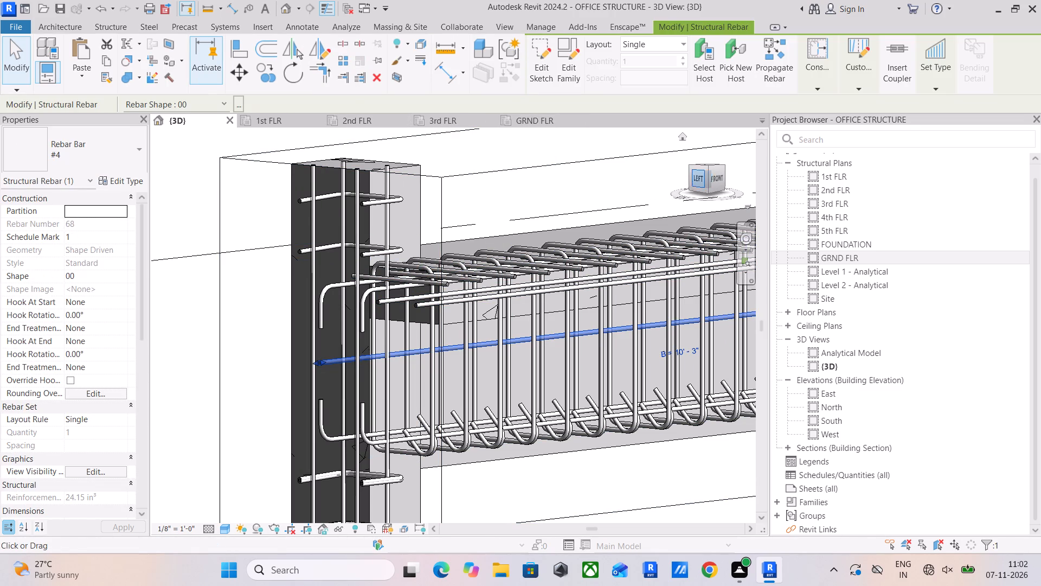
pyautogui.keyDown('shift'); pyautogui.moveTo(583, 227); pyautogui.dragTo(633, 272, button='middle'); pyautogui.keyUp('shift')
pyautogui.click(704, 165)
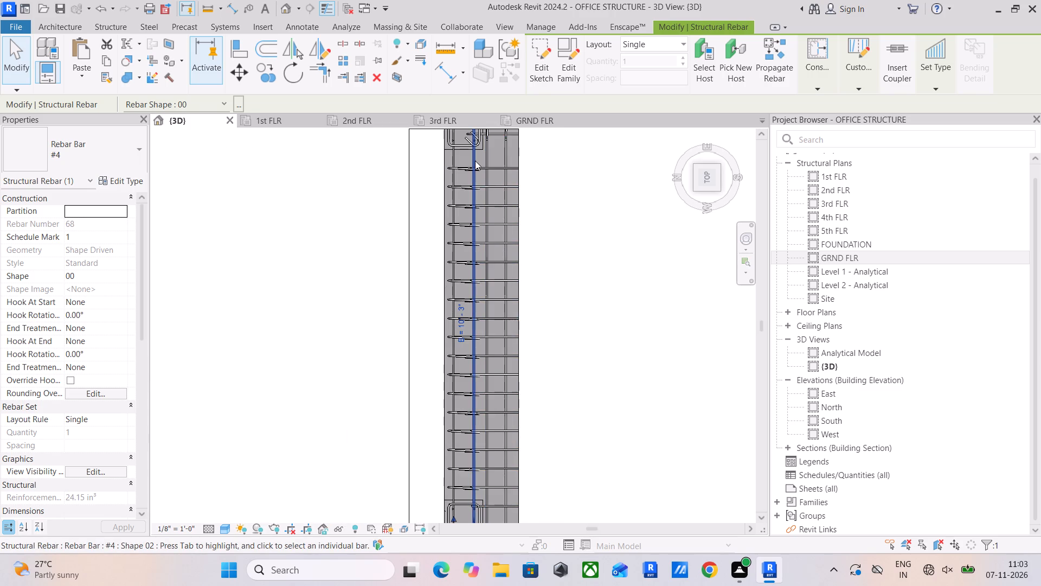
pyautogui.click(329, 47)
pyautogui.scroll(7, 461, 295)
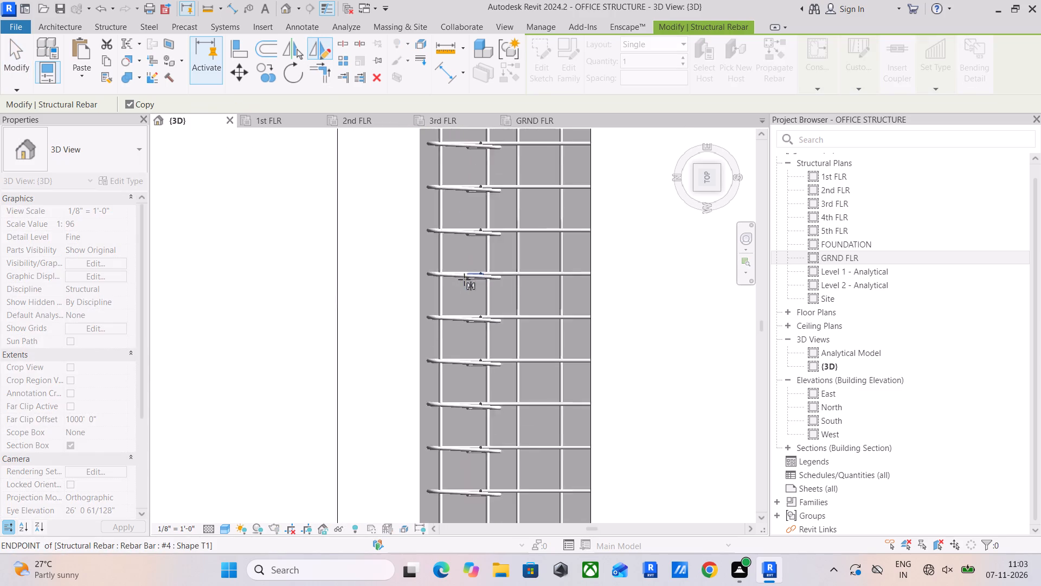
pyautogui.scroll(3, 464, 279)
pyautogui.click(463, 251)
pyautogui.click(459, 217)
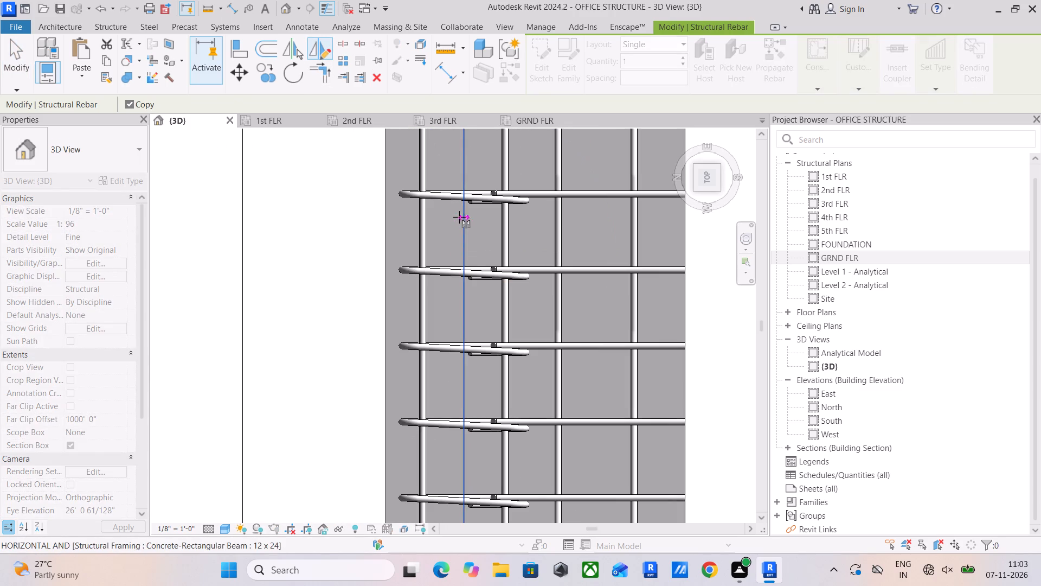
# Examine the side bars of the 2nd FLR north-edge beam along the H.R ROOM in 3D from several angles.
pyautogui.scroll(-15, 476, 267)
pyautogui.keyDown('shift'); pyautogui.moveTo(512, 311); pyautogui.dragTo(433, 184, button='middle'); pyautogui.keyUp('shift')
pyautogui.keyDown('shift'); pyautogui.scroll(1, 445, 233); pyautogui.keyUp('shift')
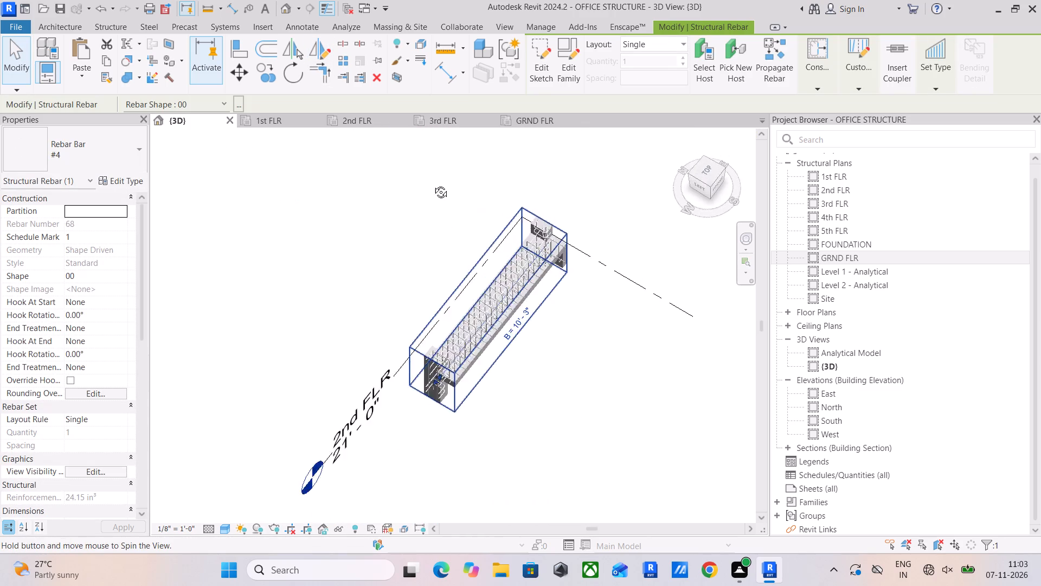
pyautogui.keyDown('shift'); pyautogui.moveTo(433, 184); pyautogui.dragTo(428, 139, button='middle'); pyautogui.keyUp('shift')
pyautogui.keyDown('shift'); pyautogui.moveTo(453, 310); pyautogui.dragTo(436, 230, button='middle'); pyautogui.keyUp('shift')
pyautogui.scroll(7, 454, 319)
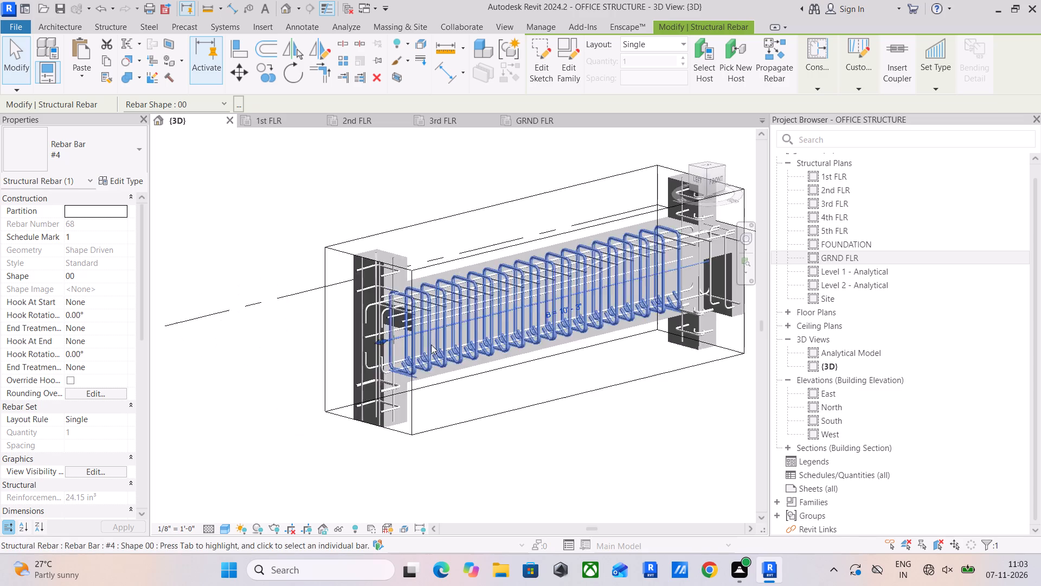
pyautogui.scroll(4, 431, 345)
pyautogui.click(243, 334)
pyautogui.scroll(-1, 367, 395)
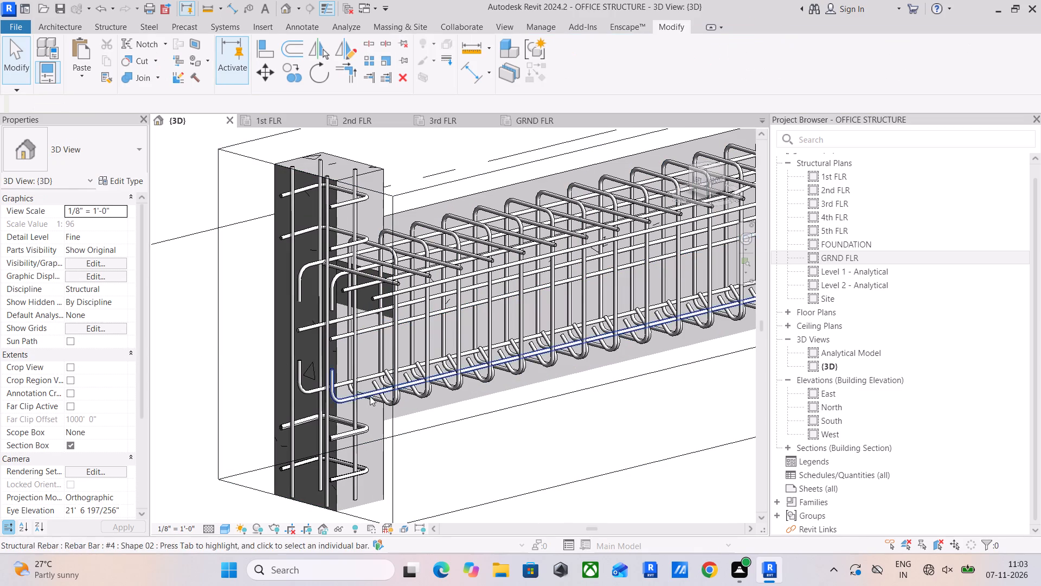
pyautogui.moveTo(369, 397); pyautogui.dragTo(219, 392, button='middle')
pyautogui.moveTo(352, 397); pyautogui.dragTo(305, 421, button='middle')
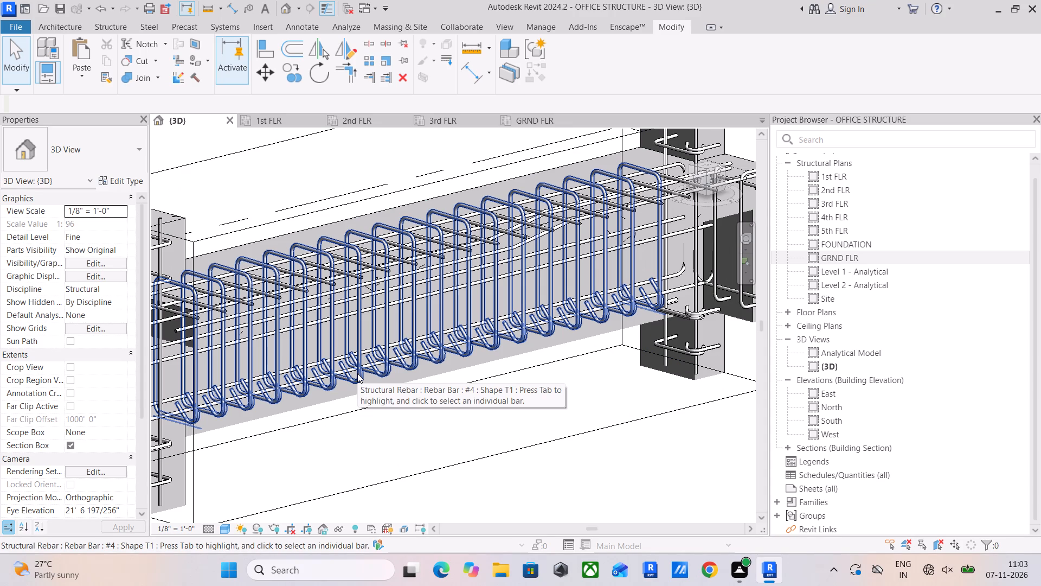
pyautogui.scroll(-5, 351, 362)
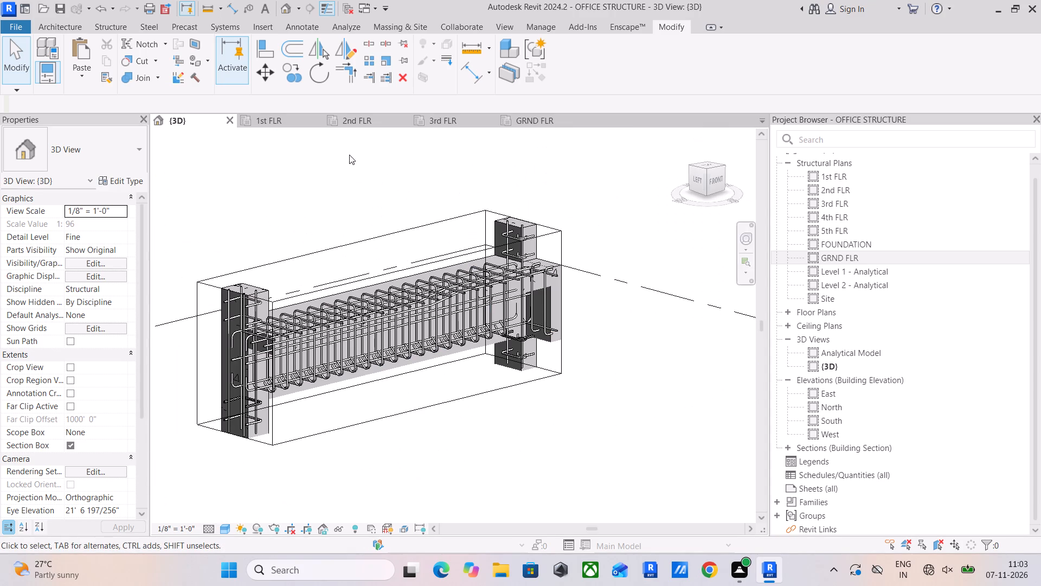
# Isolate the 2nd FLR north-edge beam along the CONFERENCE room in 3D using its stirrup set.
pyautogui.click(358, 118)
pyautogui.scroll(-5, 585, 312)
pyautogui.moveTo(594, 315); pyautogui.dragTo(350, 317, button='middle')
pyautogui.scroll(3, 467, 319)
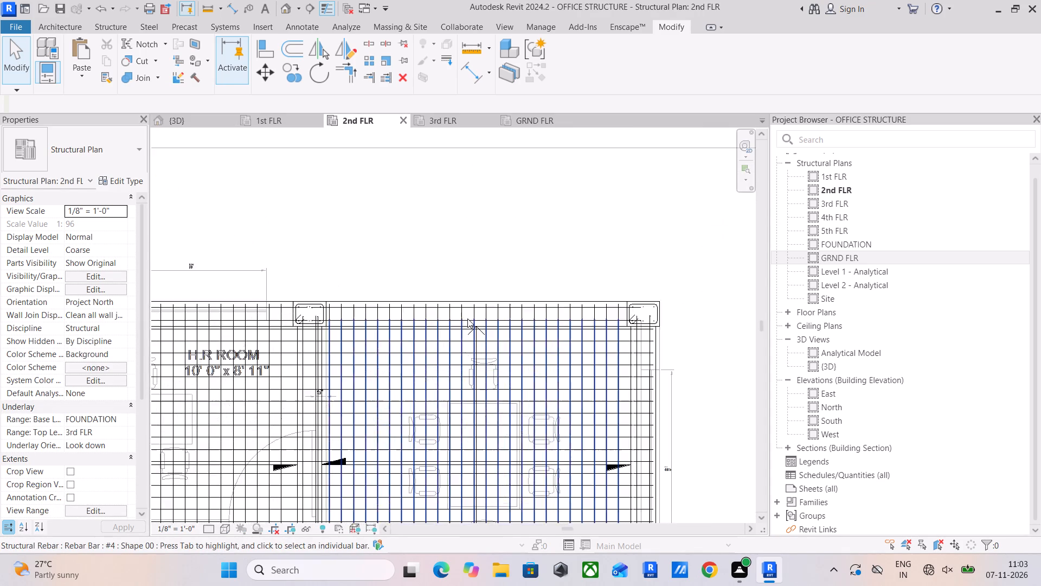
pyautogui.scroll(2, 467, 319)
pyautogui.click(426, 313)
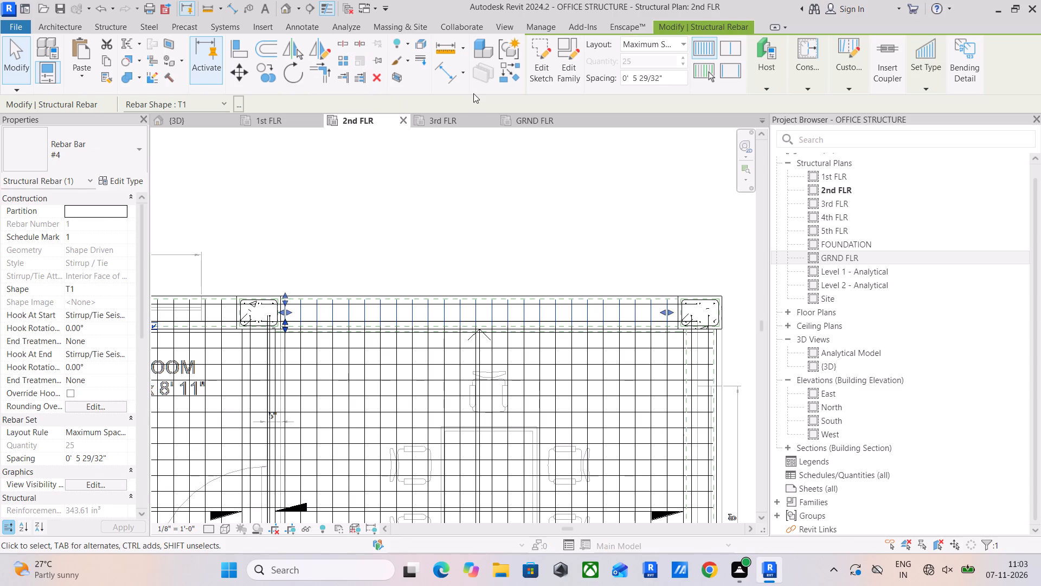
pyautogui.click(396, 77)
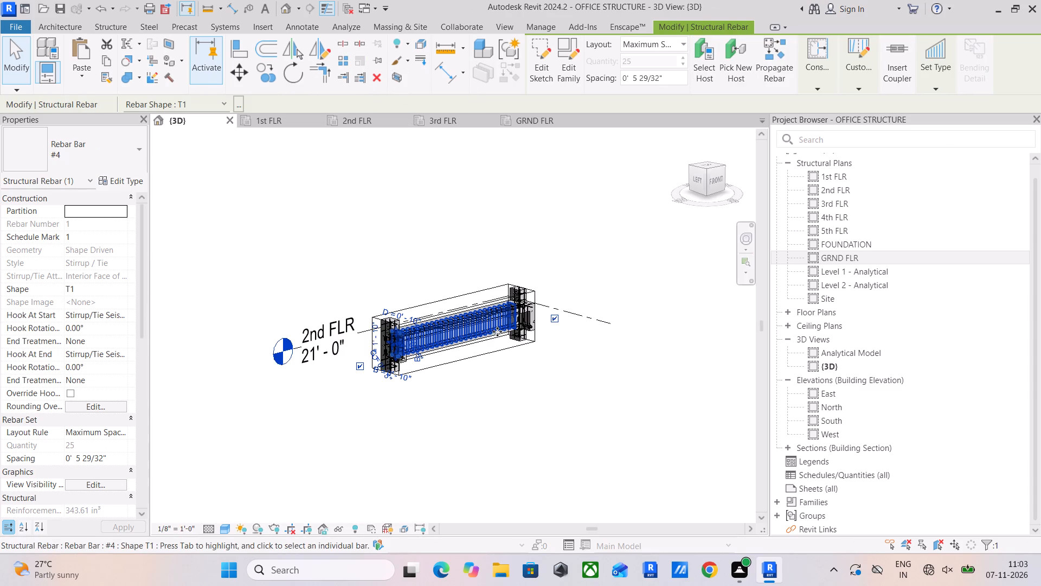
pyautogui.scroll(11, 421, 326)
pyautogui.click(424, 449)
# Delete the duplicate #4 bar overlapping the mid-height side bar of the CONFERENCE north-edge beam.
pyautogui.scroll(3, 303, 371)
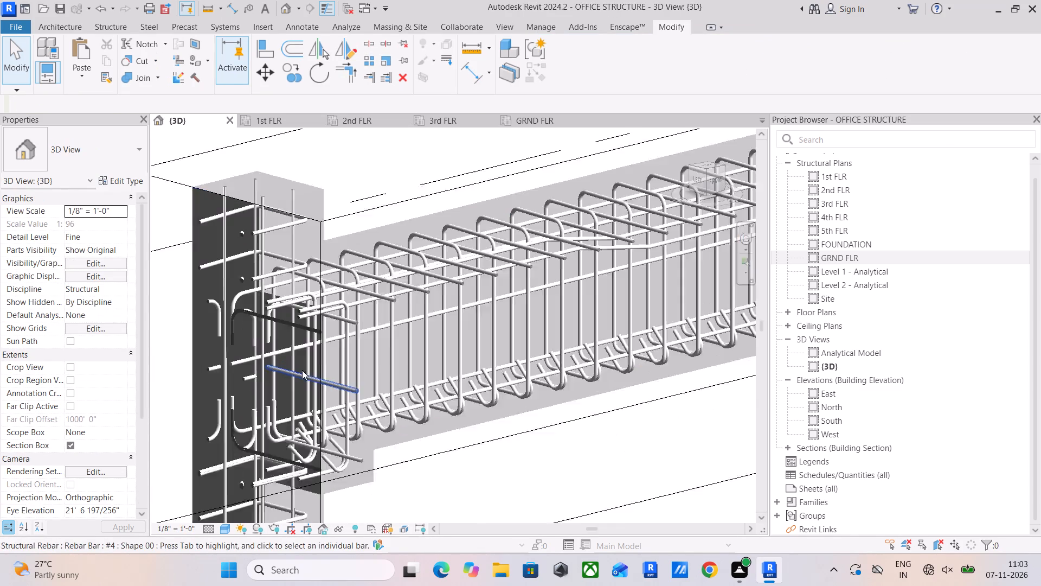
pyautogui.scroll(2, 302, 370)
pyautogui.click(226, 361)
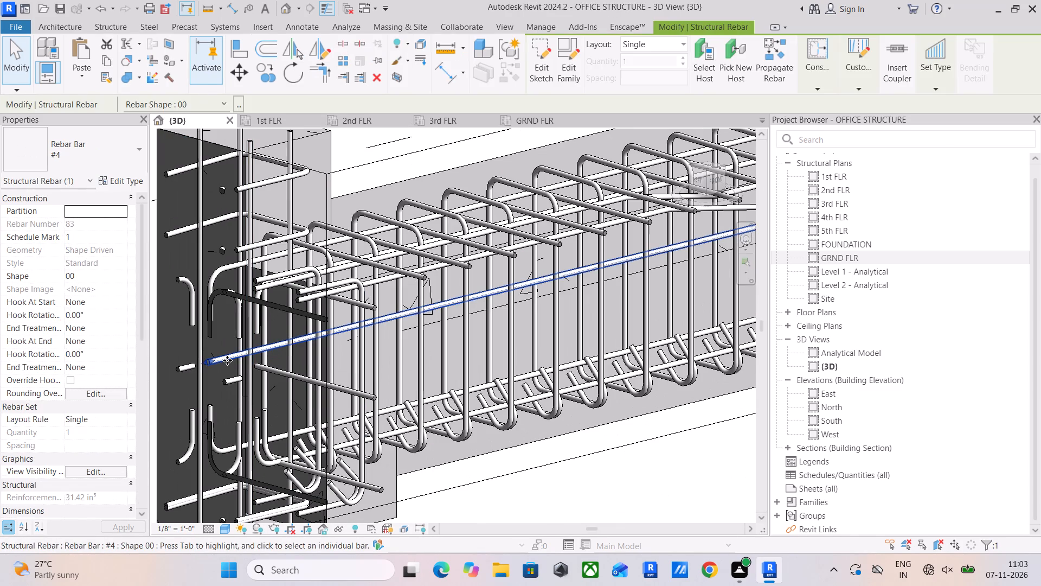
pyautogui.press('Delete')
# Mirror a copy of the CONFERENCE north-edge beam's remaining mid-height #4 side bar about an axis drawn along the stirrup centreline in the top view.
pyautogui.click(235, 359)
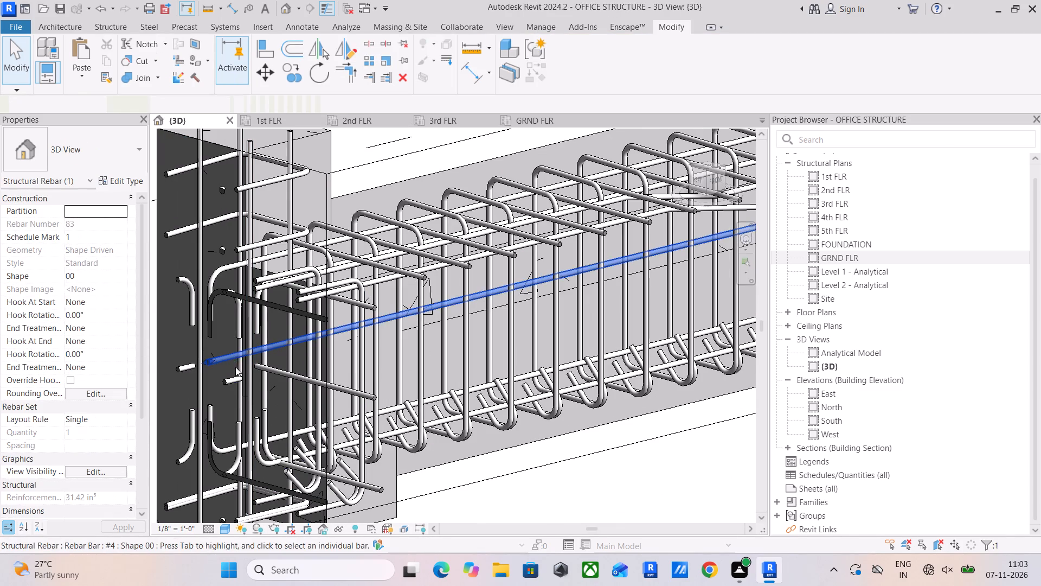
pyautogui.scroll(-3, 323, 201)
pyautogui.scroll(-4, 483, 238)
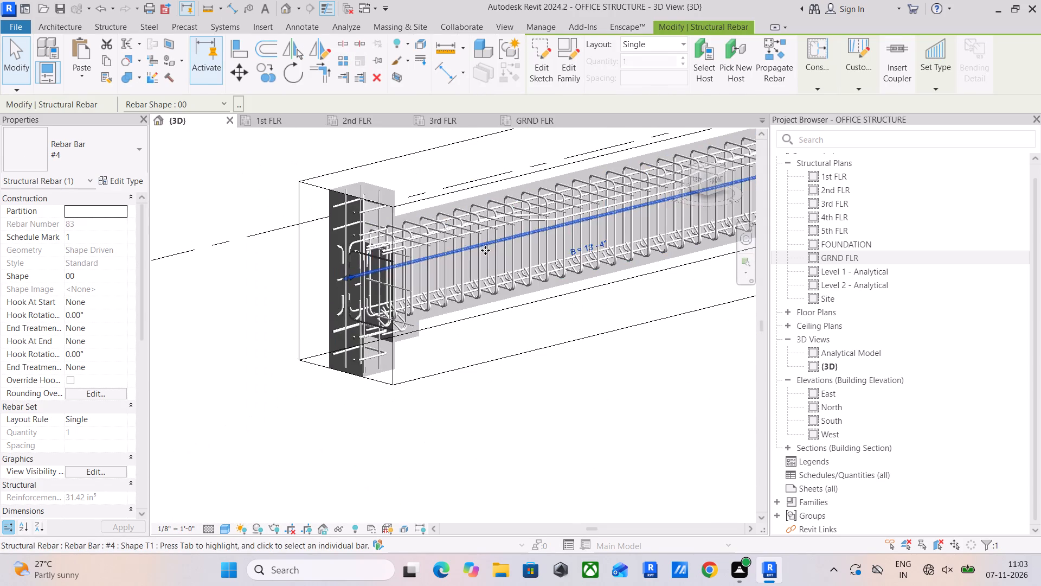
pyautogui.keyDown('shift'); pyautogui.moveTo(488, 269); pyautogui.dragTo(567, 333, button='middle'); pyautogui.keyUp('shift')
pyautogui.click(704, 168)
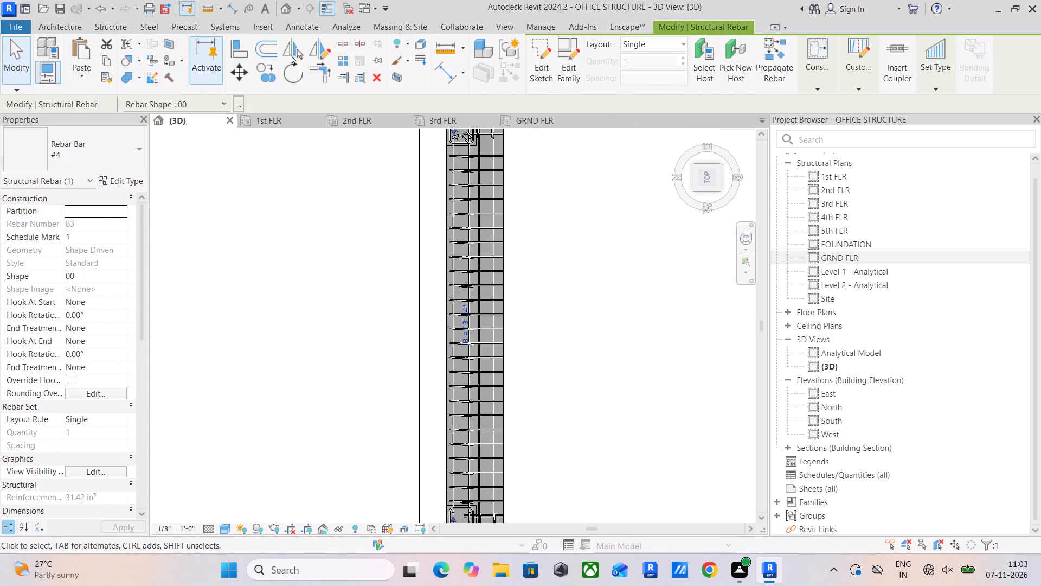
pyautogui.click(321, 50)
pyautogui.scroll(9, 483, 397)
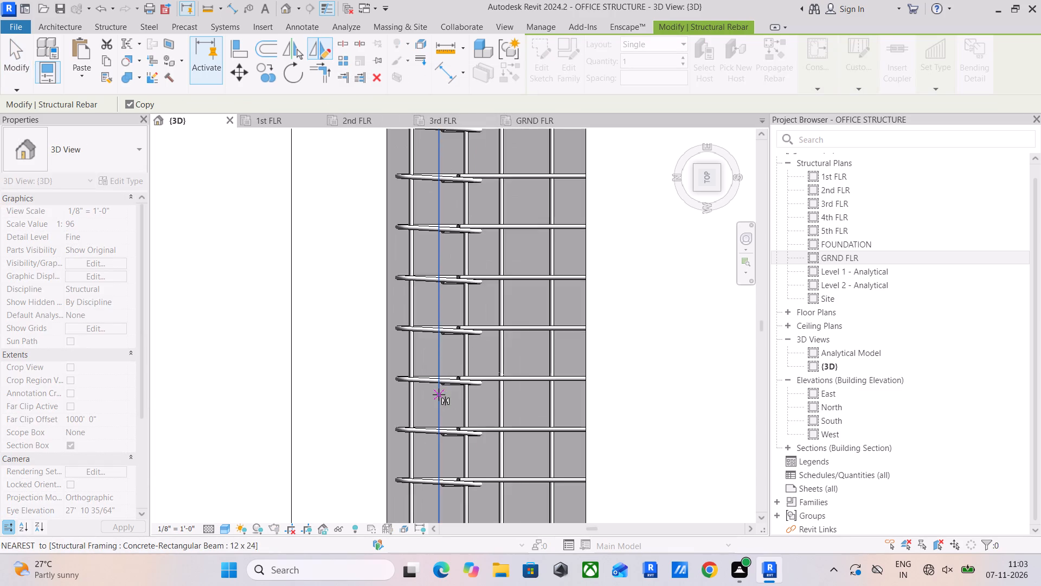
pyautogui.scroll(4, 439, 394)
pyautogui.click(435, 419)
pyautogui.click(434, 390)
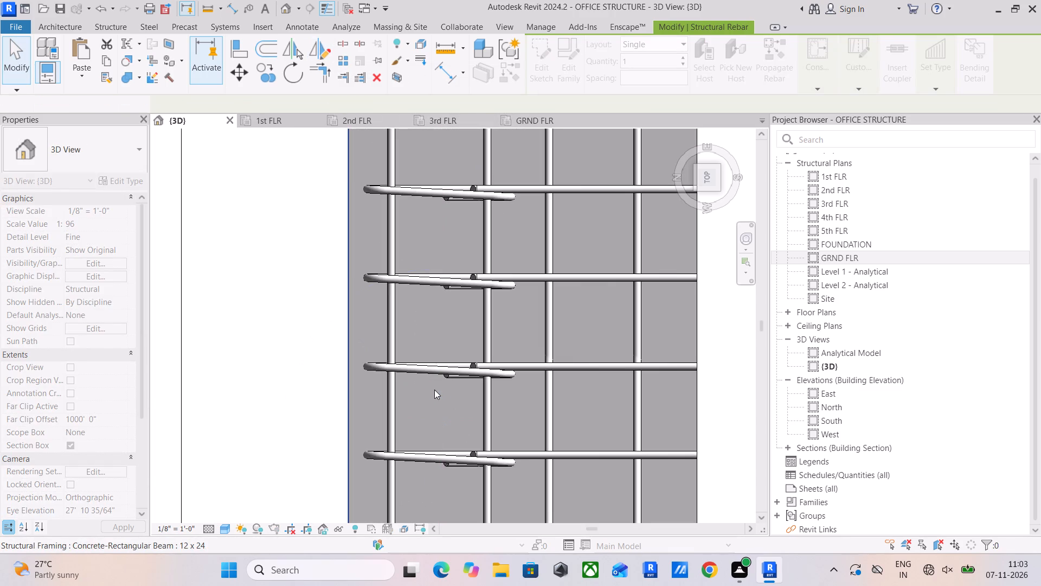
# Examine the side bars of the 2nd FLR north-edge beam along the CONFERENCE room in 3D.
pyautogui.scroll(-5, 434, 390)
pyautogui.scroll(-6, 537, 317)
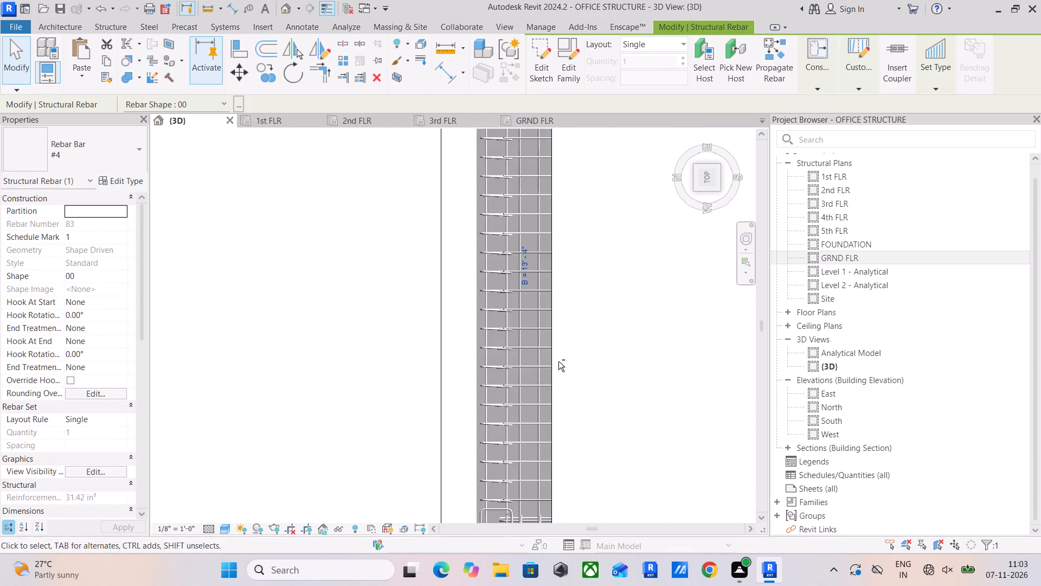
pyautogui.keyDown('shift'); pyautogui.moveTo(558, 361); pyautogui.dragTo(437, 116, button='middle'); pyautogui.keyUp('shift')
pyautogui.scroll(4, 382, 241)
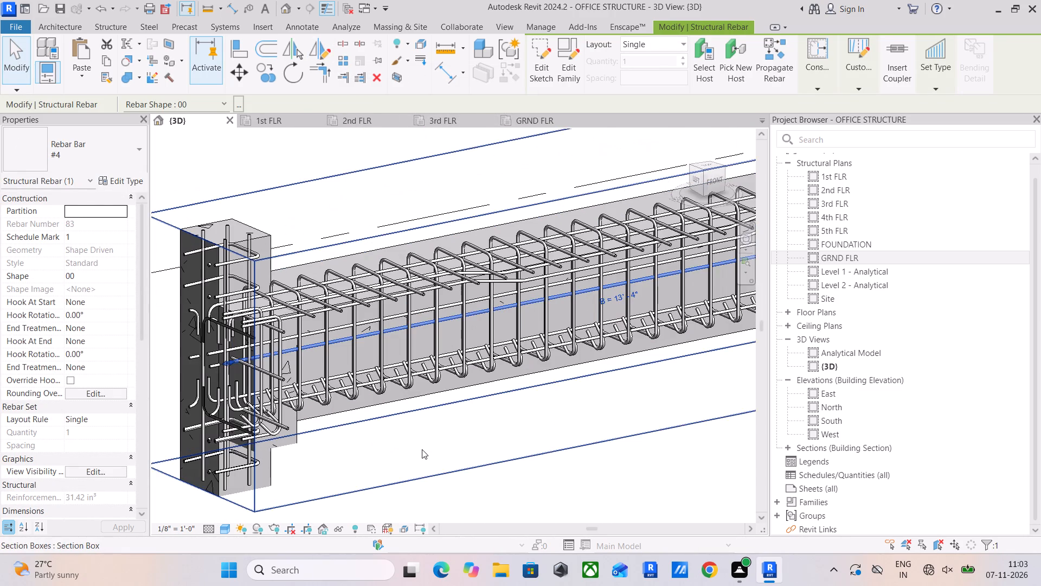
pyautogui.click(422, 449)
pyautogui.moveTo(377, 412); pyautogui.dragTo(345, 324, button='middle')
pyautogui.scroll(-4, 350, 396)
pyautogui.moveTo(352, 425); pyautogui.dragTo(340, 505, button='middle')
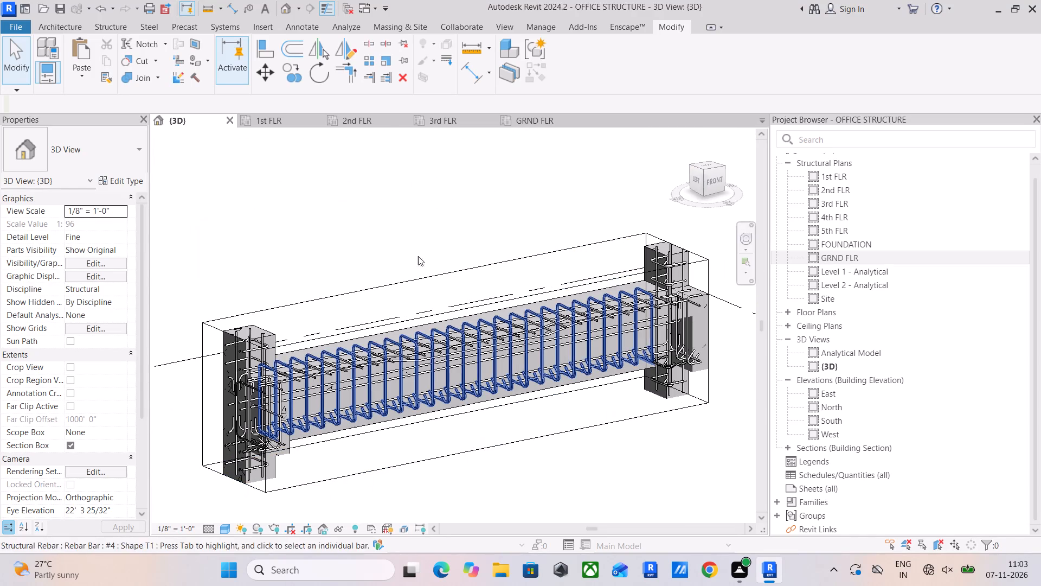
# Isolate the 2nd FLR east-edge beam beside the CONFERENCE room in 3D using its stirrup set.
pyautogui.click(459, 119)
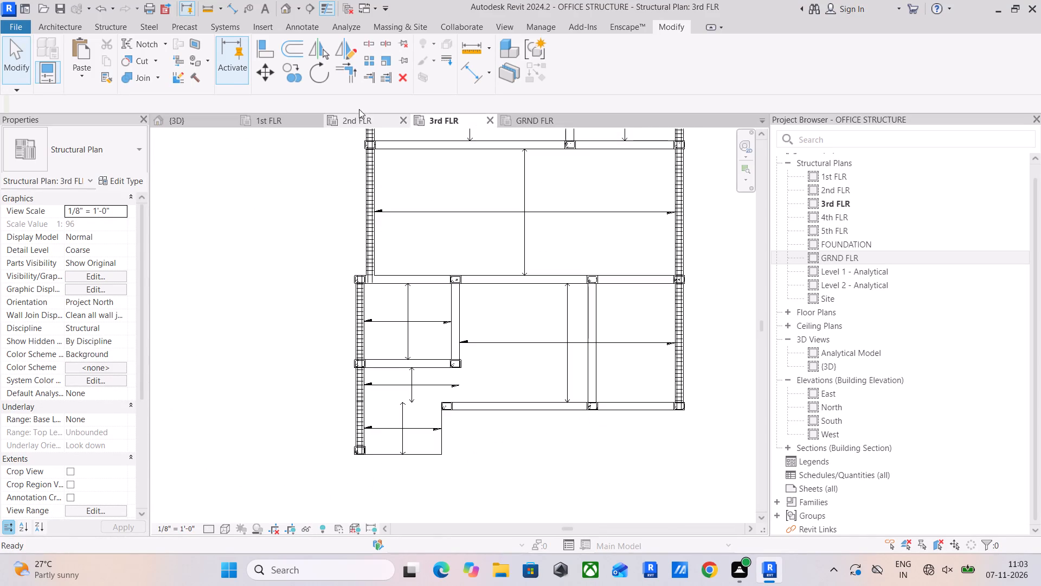
pyautogui.click(357, 119)
pyautogui.scroll(-5, 609, 304)
pyautogui.moveTo(614, 309); pyautogui.dragTo(374, 139, button='middle')
pyautogui.scroll(5, 477, 259)
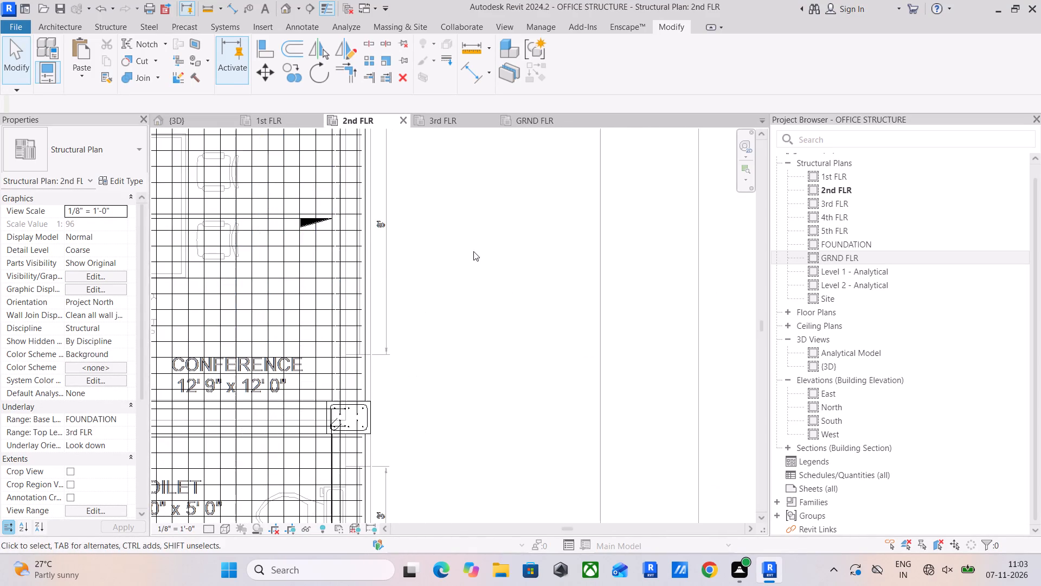
pyautogui.click(350, 261)
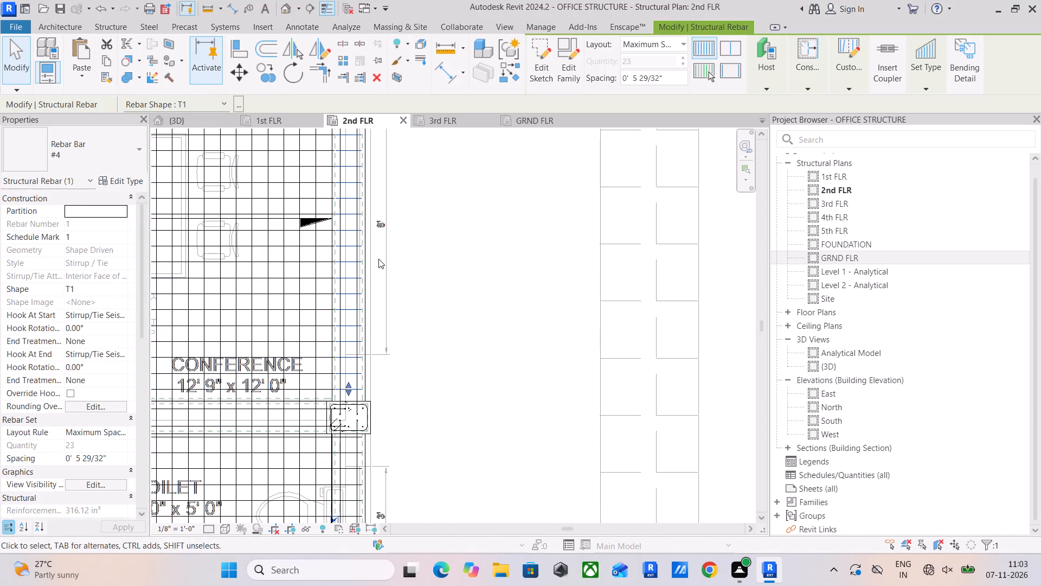
pyautogui.click(397, 77)
pyautogui.scroll(8, 410, 332)
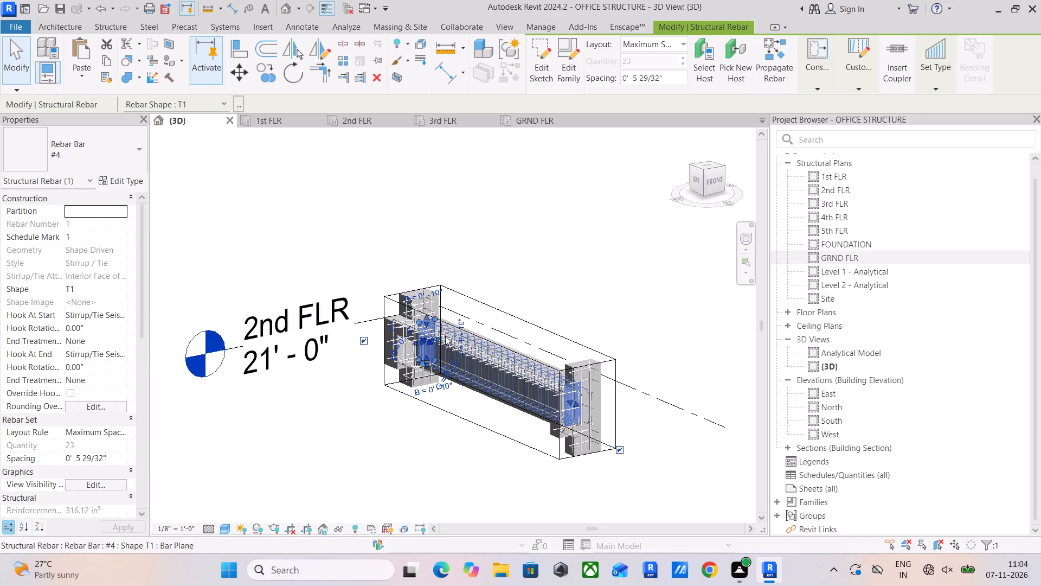
pyautogui.scroll(9, 445, 336)
pyautogui.moveTo(507, 393); pyautogui.dragTo(410, 304, button='middle')
pyautogui.keyDown('shift'); pyautogui.moveTo(495, 333); pyautogui.dragTo(402, 328, button='middle'); pyautogui.keyUp('shift')
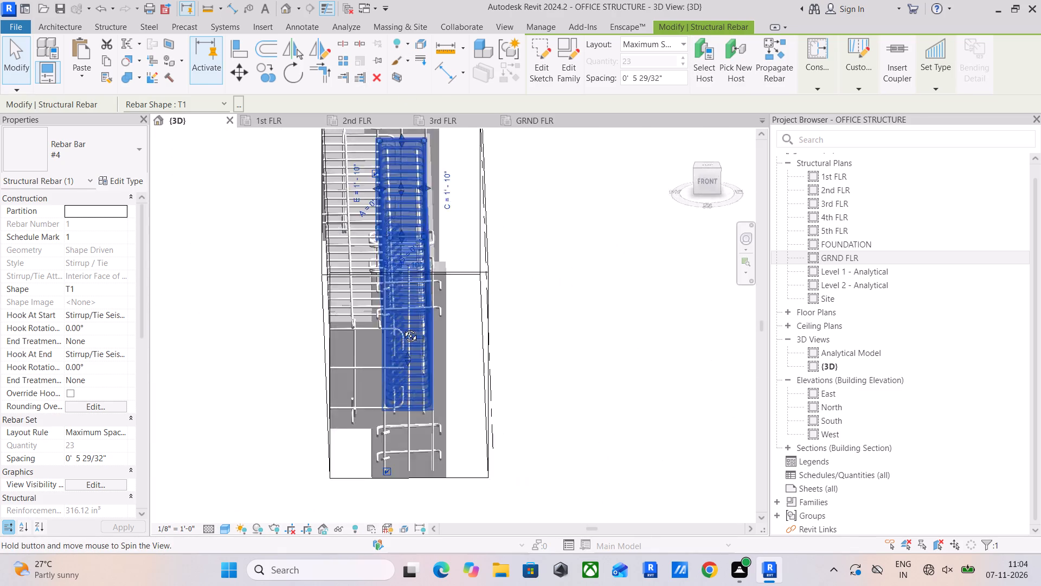
# Delete the duplicate #4 bar overlapping the mid-height side bar of the 2nd FLR east-edge beam beside the CONFERENCE room.
pyautogui.keyDown('shift'); pyautogui.moveTo(402, 328); pyautogui.dragTo(287, 327, button='middle'); pyautogui.keyUp('shift')
pyautogui.click(334, 461)
pyautogui.keyDown('shift'); pyautogui.moveTo(295, 381); pyautogui.dragTo(344, 412, button='middle'); pyautogui.keyUp('shift')
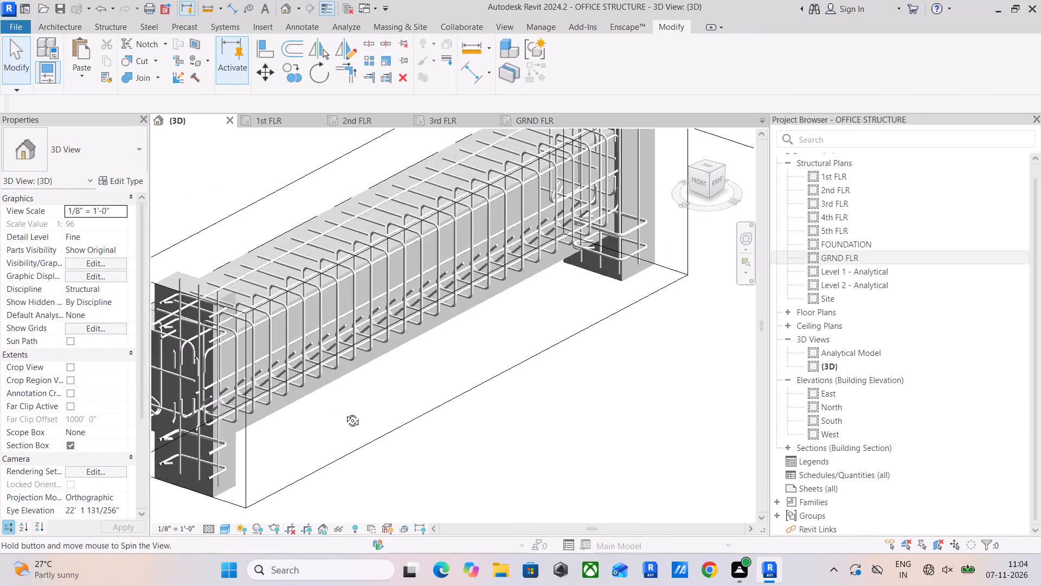
pyautogui.keyDown('shift'); pyautogui.moveTo(344, 412); pyautogui.dragTo(344, 414, button='middle'); pyautogui.keyUp('shift')
pyautogui.scroll(4, 204, 363)
pyautogui.moveTo(207, 369); pyautogui.dragTo(252, 322, button='middle')
pyautogui.scroll(4, 260, 349)
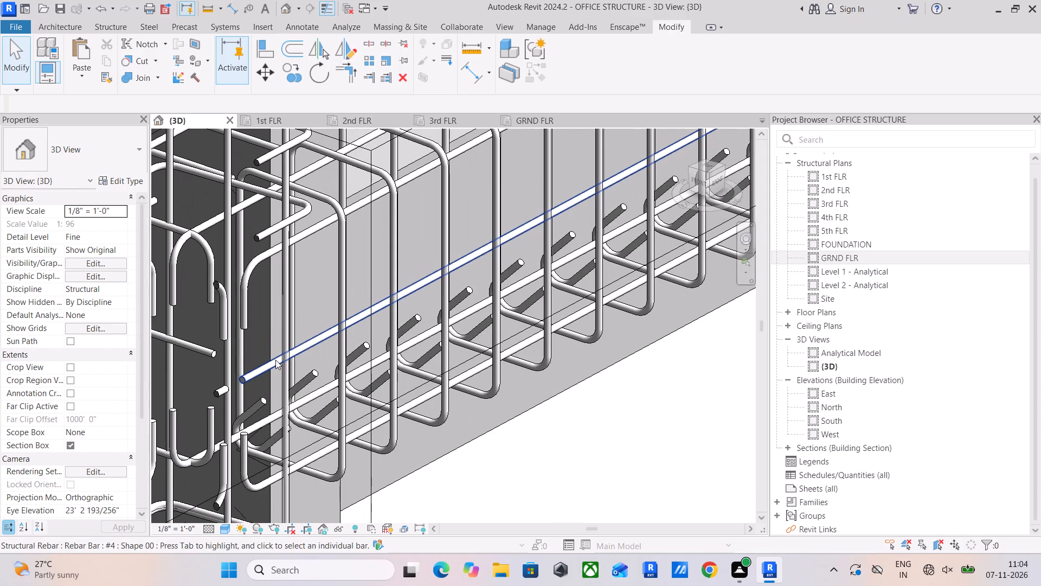
pyautogui.click(275, 360)
pyautogui.scroll(-4, 263, 369)
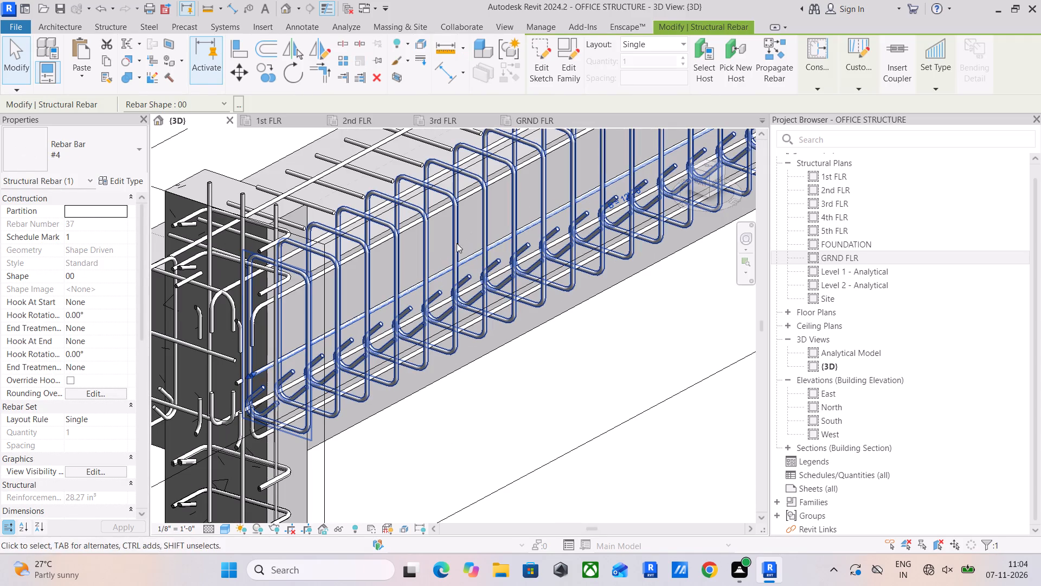
pyautogui.press('Delete')
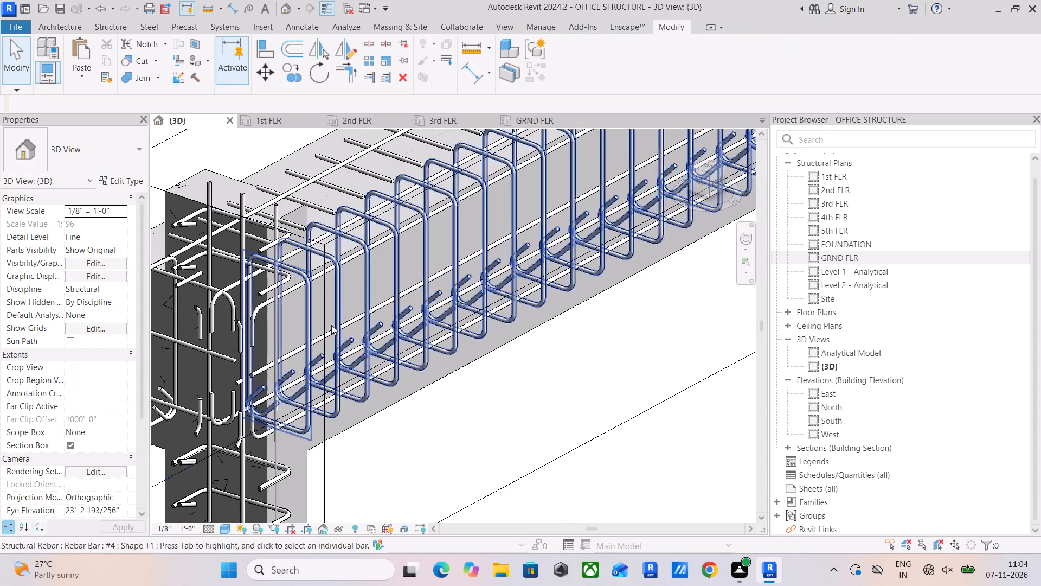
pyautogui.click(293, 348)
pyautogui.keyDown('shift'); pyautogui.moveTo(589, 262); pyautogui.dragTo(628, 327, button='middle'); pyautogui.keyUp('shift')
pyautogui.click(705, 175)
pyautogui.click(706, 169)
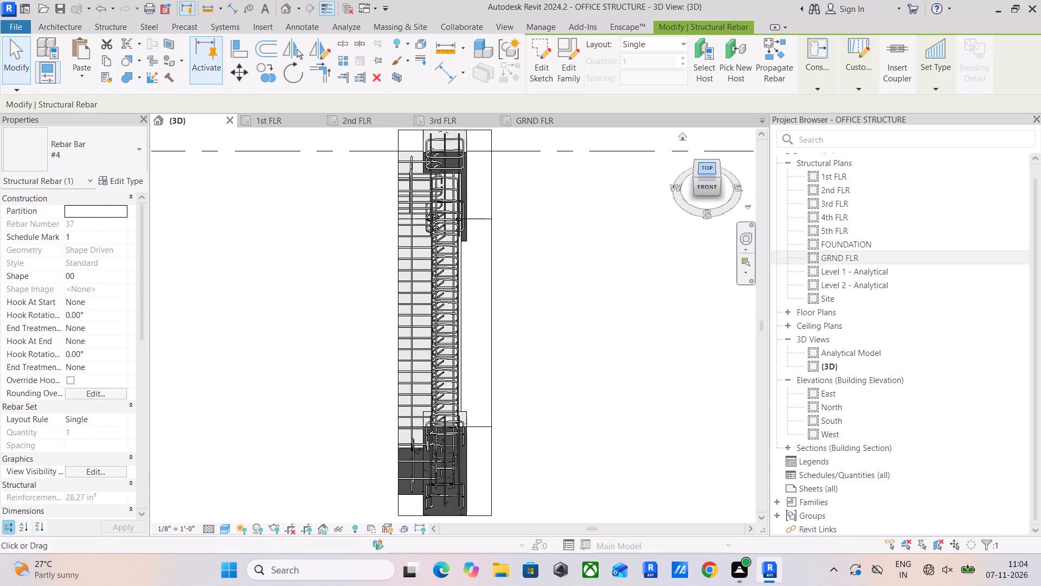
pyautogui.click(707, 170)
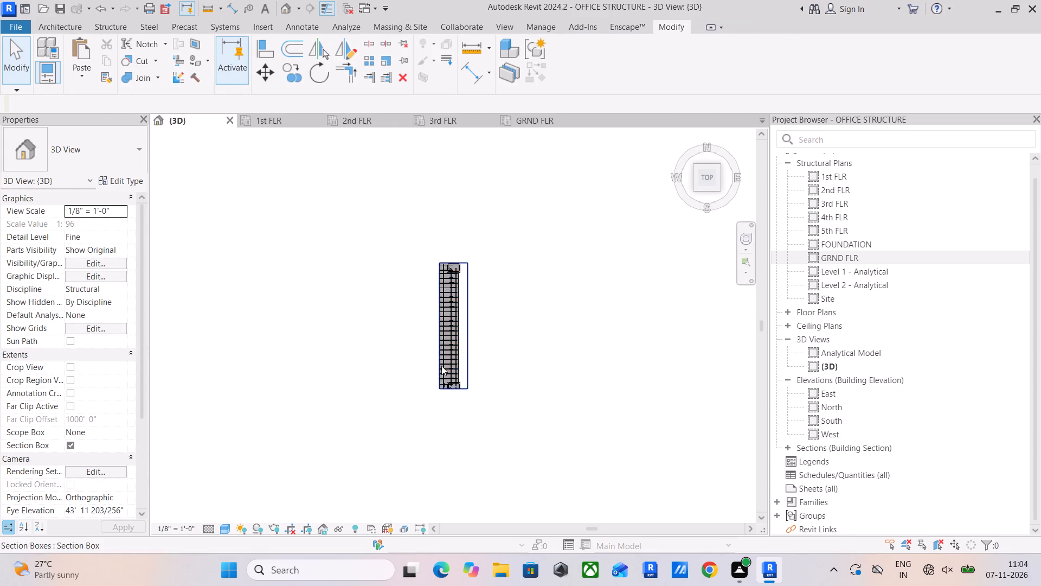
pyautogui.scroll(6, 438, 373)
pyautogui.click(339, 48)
# Save the project.
pyautogui.scroll(4, 494, 344)
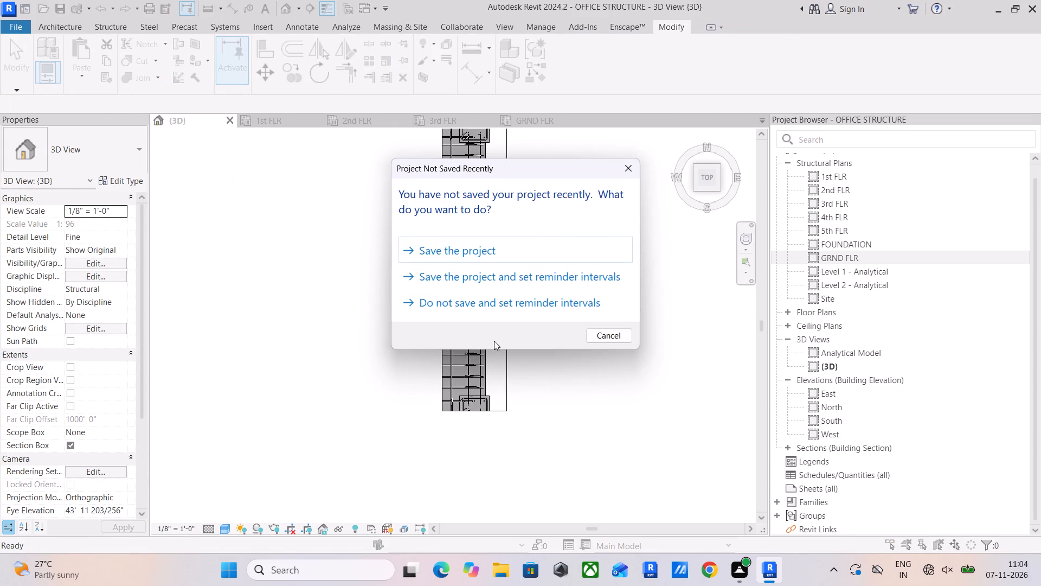
pyautogui.scroll(1, 494, 341)
pyautogui.click(457, 249)
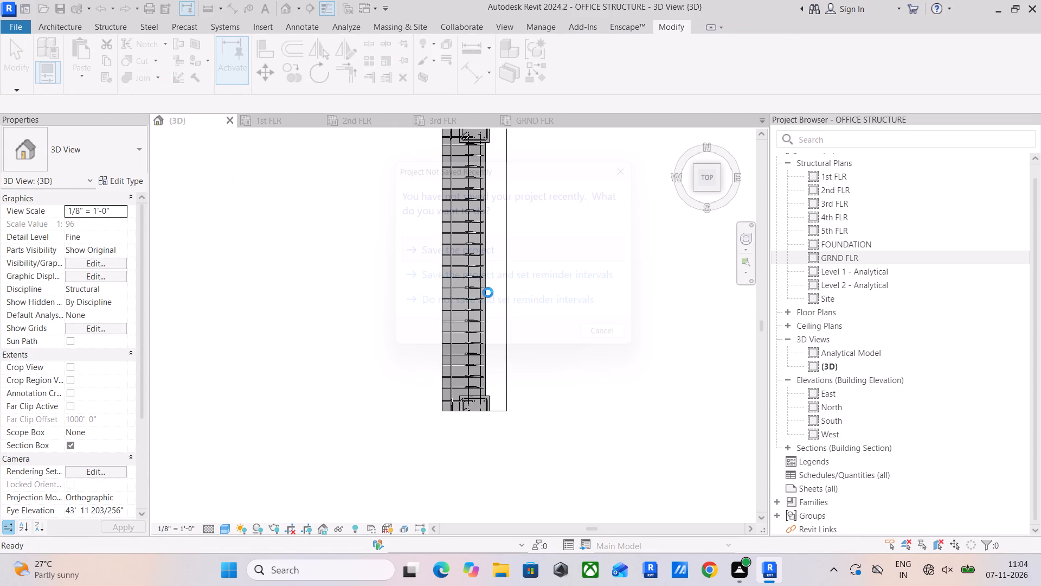
# Mirror a copy of the CONFERENCE east-edge beam's remaining mid-height #4 side bar about an axis drawn along the beam centreline in the top view.
pyautogui.scroll(11, 468, 302)
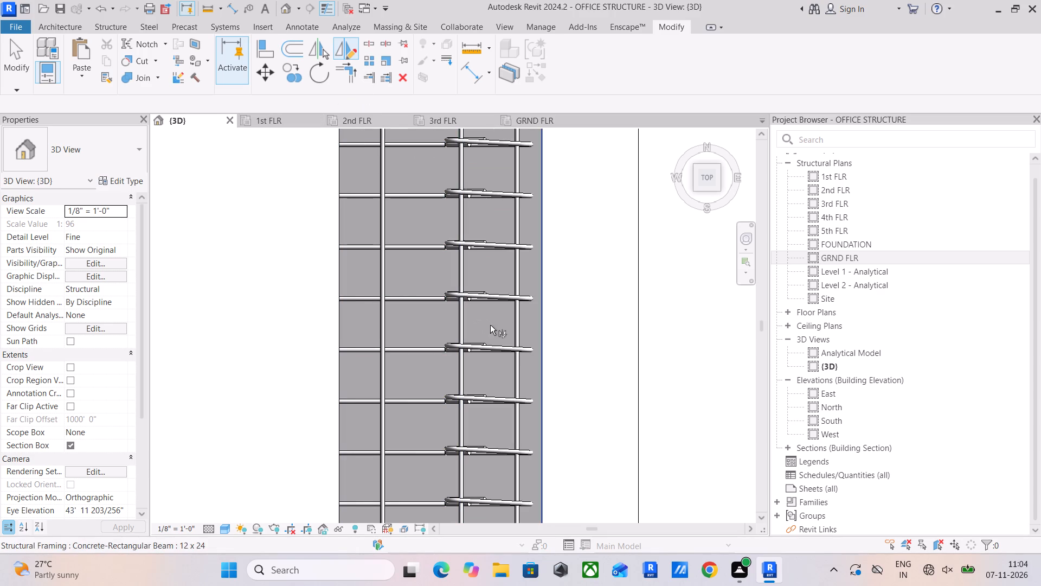
pyautogui.click(342, 51)
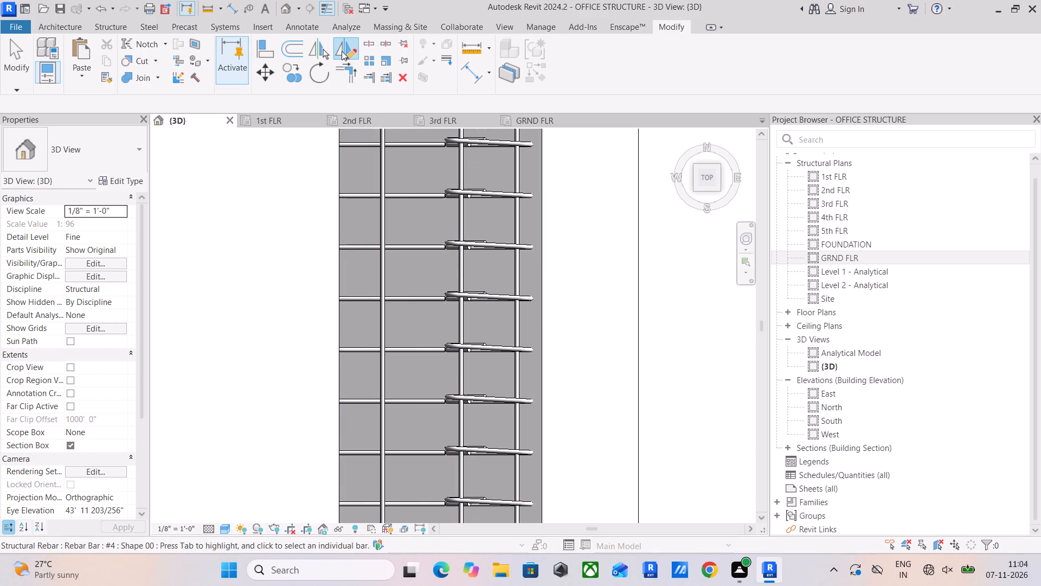
pyautogui.scroll(-5, 494, 325)
pyautogui.keyDown('shift'); pyautogui.moveTo(499, 329); pyautogui.dragTo(441, 160, button='middle'); pyautogui.keyUp('shift')
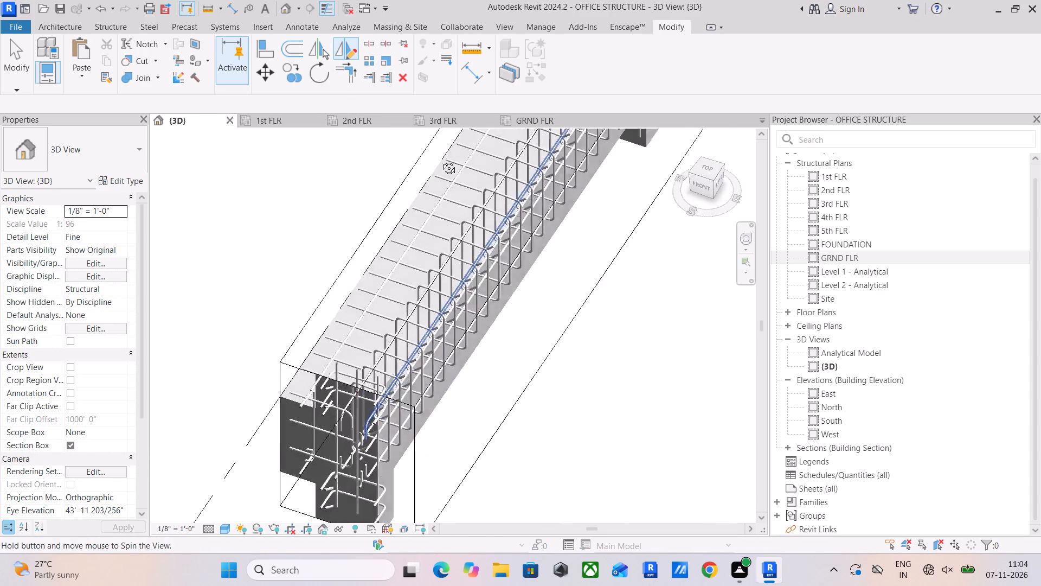
pyautogui.keyDown('shift'); pyautogui.moveTo(441, 160); pyautogui.dragTo(431, 114, button='middle'); pyautogui.keyUp('shift')
pyautogui.scroll(5, 398, 347)
pyautogui.scroll(4, 338, 365)
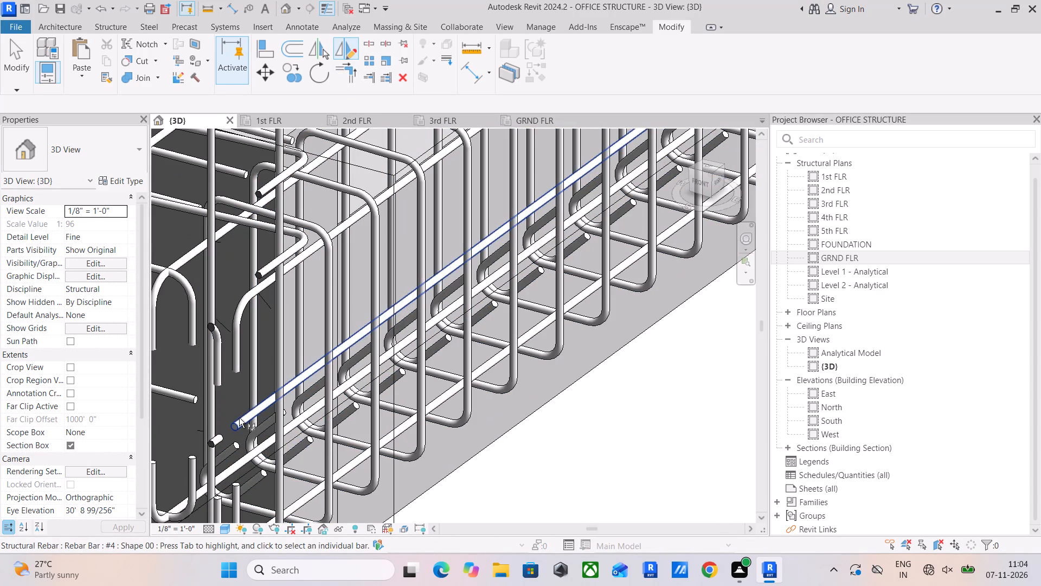
pyautogui.click(239, 418)
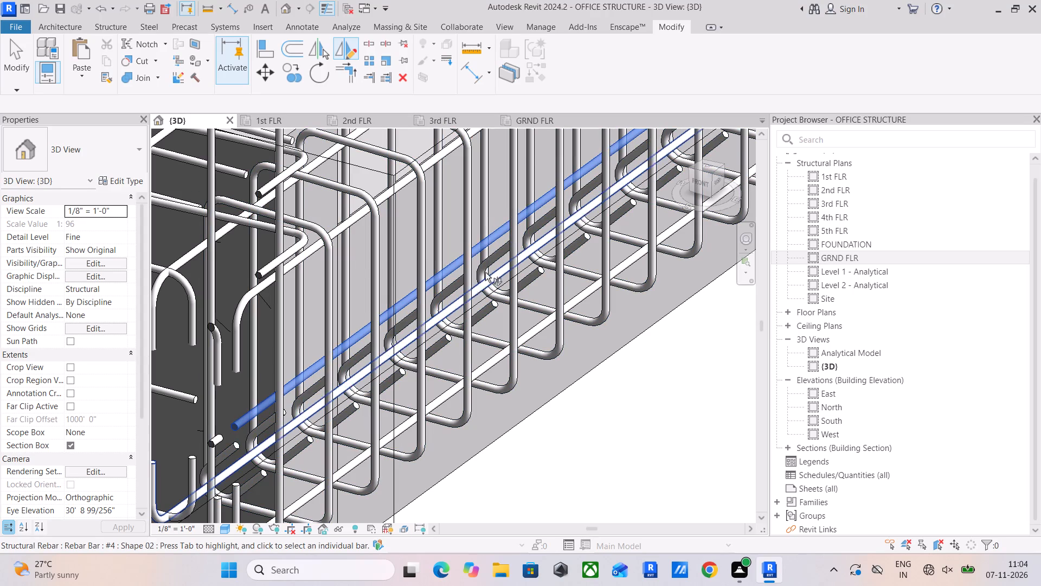
pyautogui.click(706, 165)
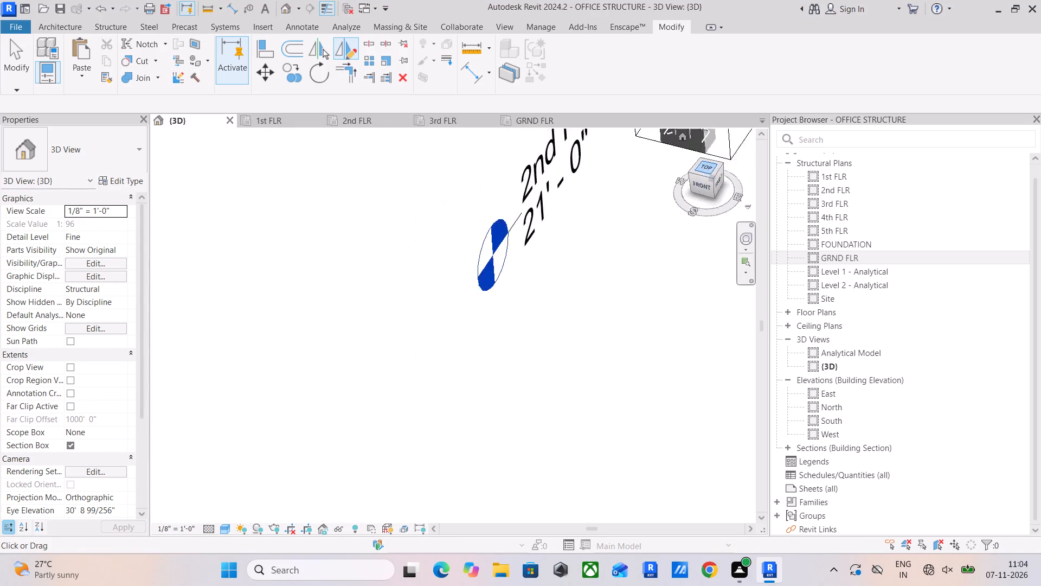
pyautogui.click(346, 51)
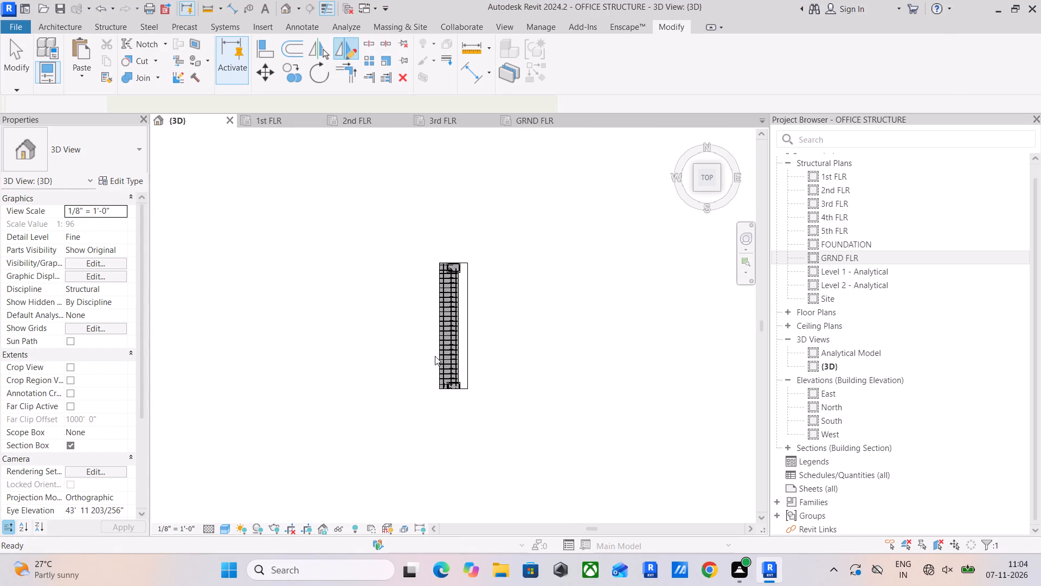
pyautogui.scroll(16, 433, 359)
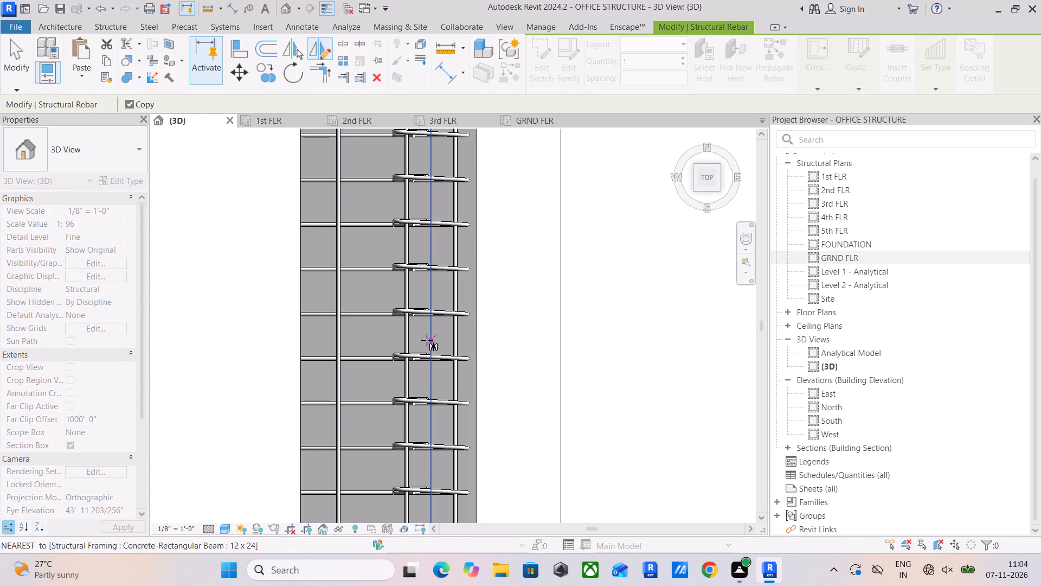
pyautogui.click(427, 340)
pyautogui.click(428, 326)
# Examine the side bars of the 2nd FLR east-edge beam beside the CONFERENCE room in 3D.
pyautogui.scroll(-8, 504, 366)
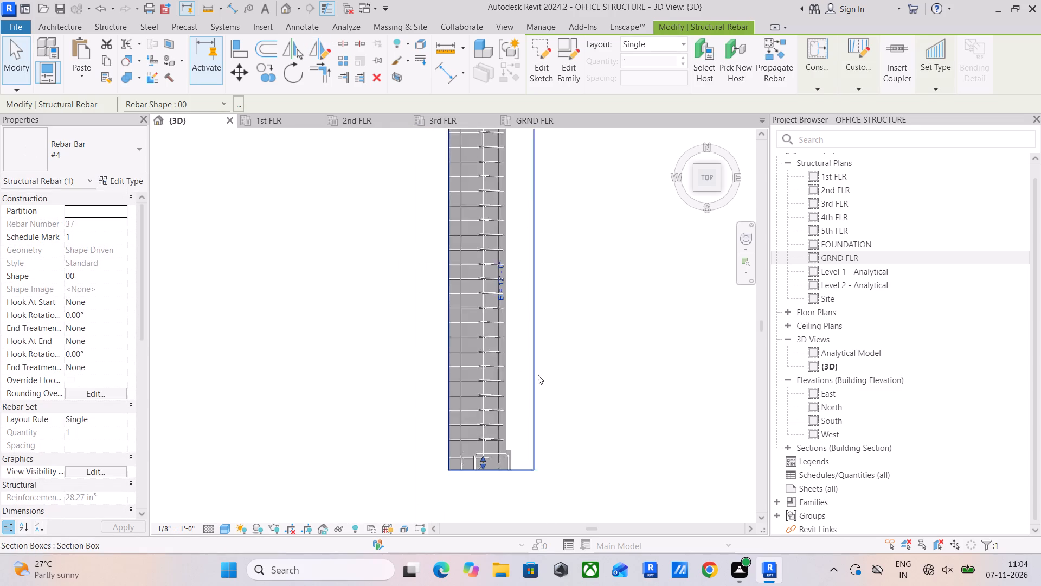
pyautogui.scroll(-1, 538, 375)
pyautogui.keyDown('shift'); pyautogui.moveTo(555, 380); pyautogui.dragTo(473, 161, button='middle'); pyautogui.keyUp('shift')
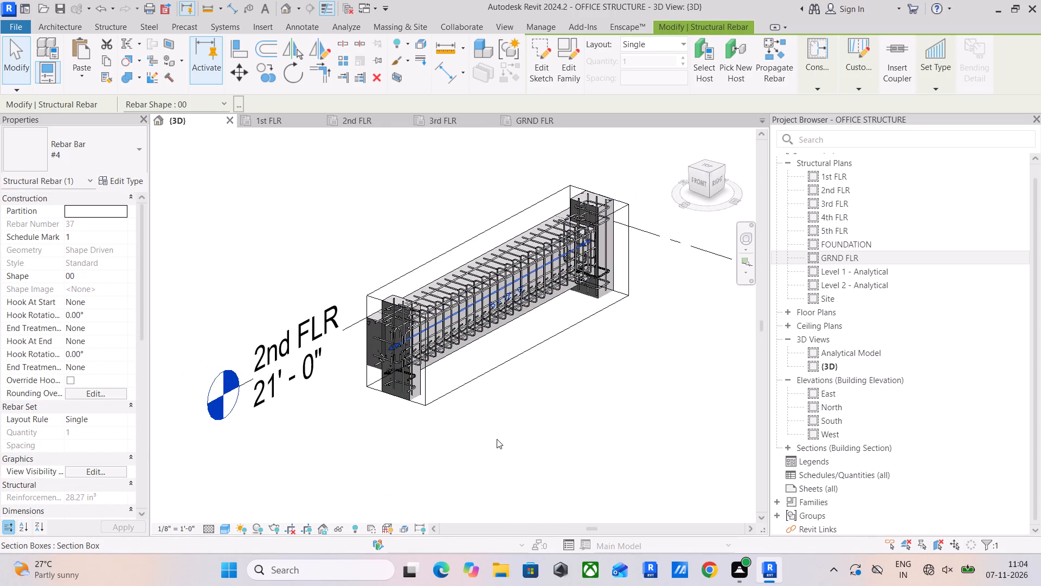
pyautogui.scroll(4, 466, 484)
pyautogui.click(466, 484)
pyautogui.moveTo(434, 407); pyautogui.dragTo(447, 506, button='middle')
pyautogui.scroll(4, 392, 356)
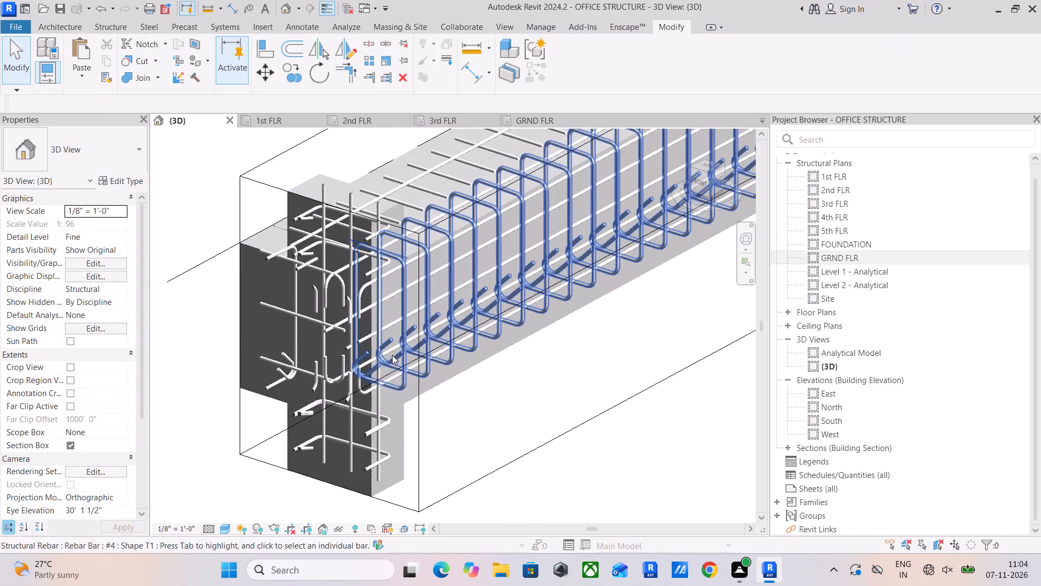
pyautogui.scroll(-2, 461, 402)
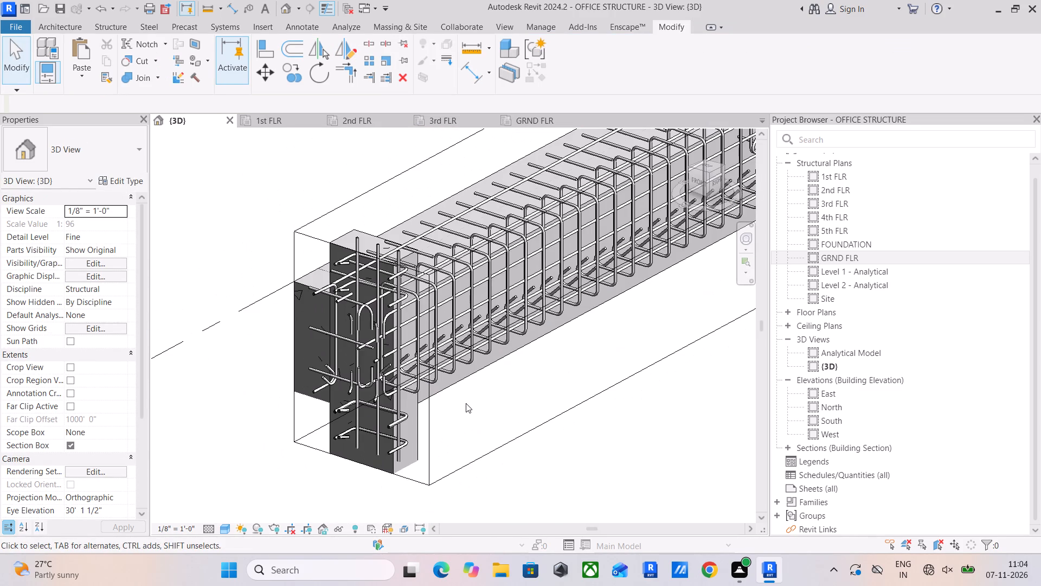
pyautogui.scroll(-6, 467, 403)
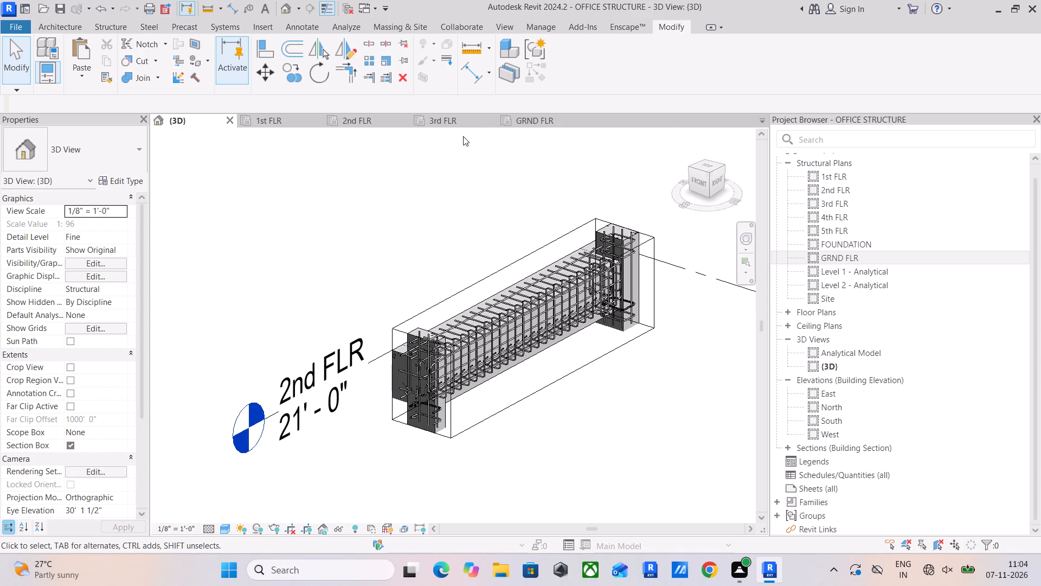
# Isolate the 2nd FLR east-edge beam beside the TOILET in 3D using its stirrup set.
pyautogui.click(371, 118)
pyautogui.scroll(-4, 557, 323)
pyautogui.moveTo(512, 355); pyautogui.dragTo(502, 222, button='middle')
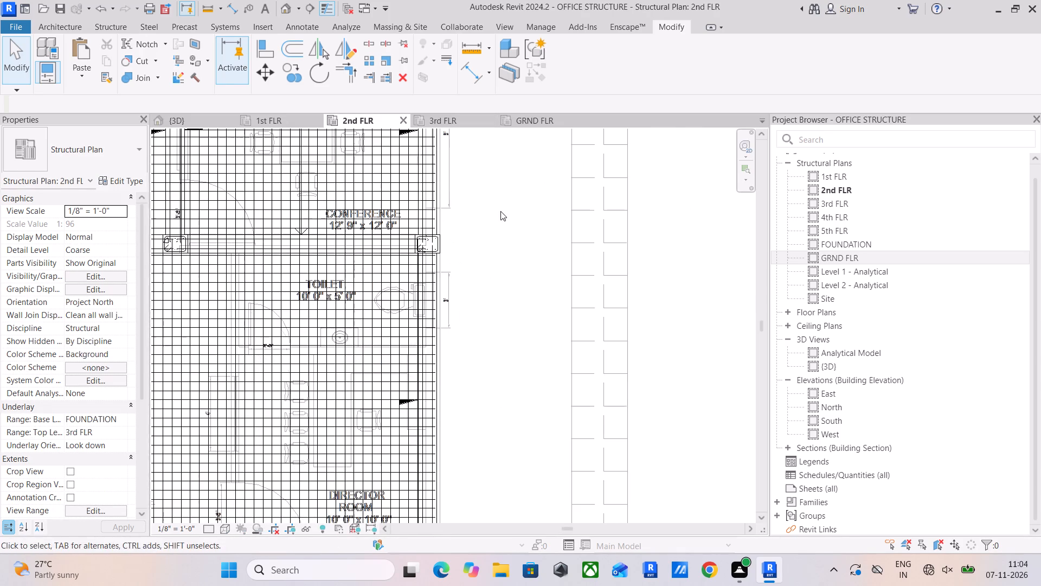
pyautogui.scroll(5, 431, 343)
pyautogui.click(429, 346)
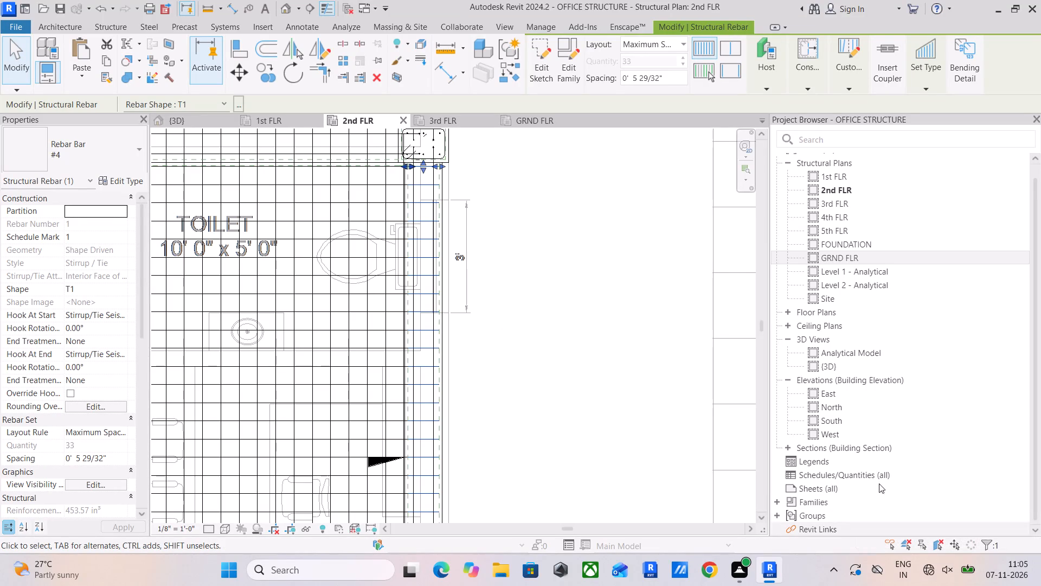
pyautogui.click(401, 79)
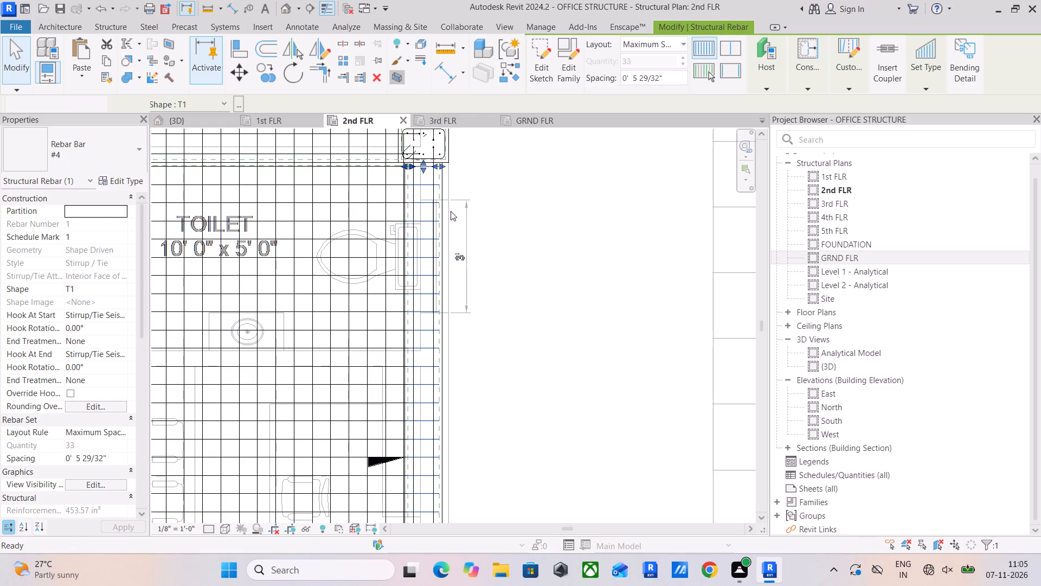
# Delete the duplicate #4 bar overlapping the mid-height side bar of the TOILET east-edge beam.
pyautogui.scroll(10, 393, 323)
pyautogui.moveTo(433, 409); pyautogui.dragTo(459, 342, button='middle')
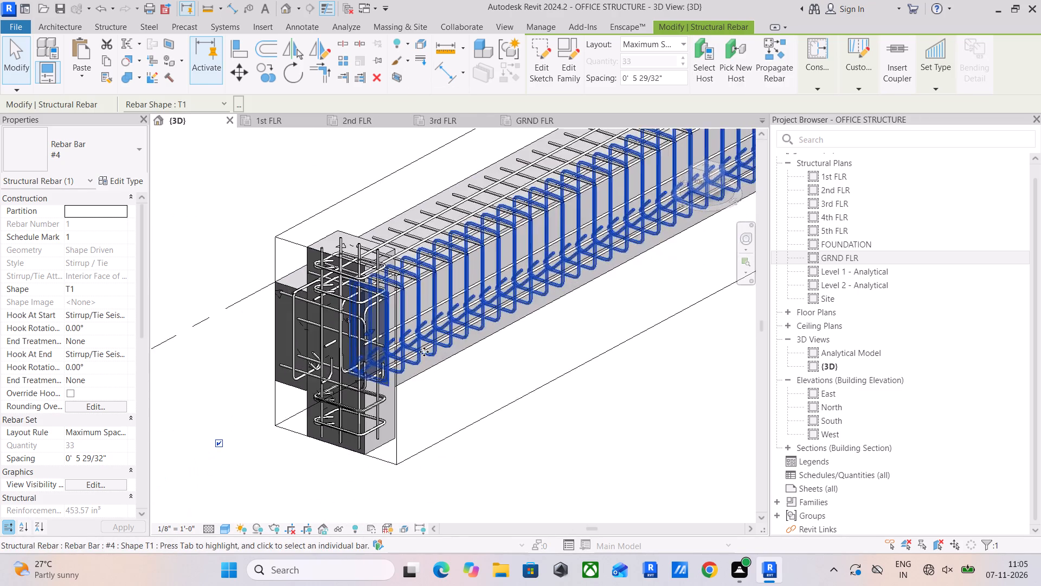
pyautogui.scroll(5, 338, 280)
pyautogui.moveTo(532, 497); pyautogui.dragTo(519, 399, button='middle')
pyautogui.click(554, 444)
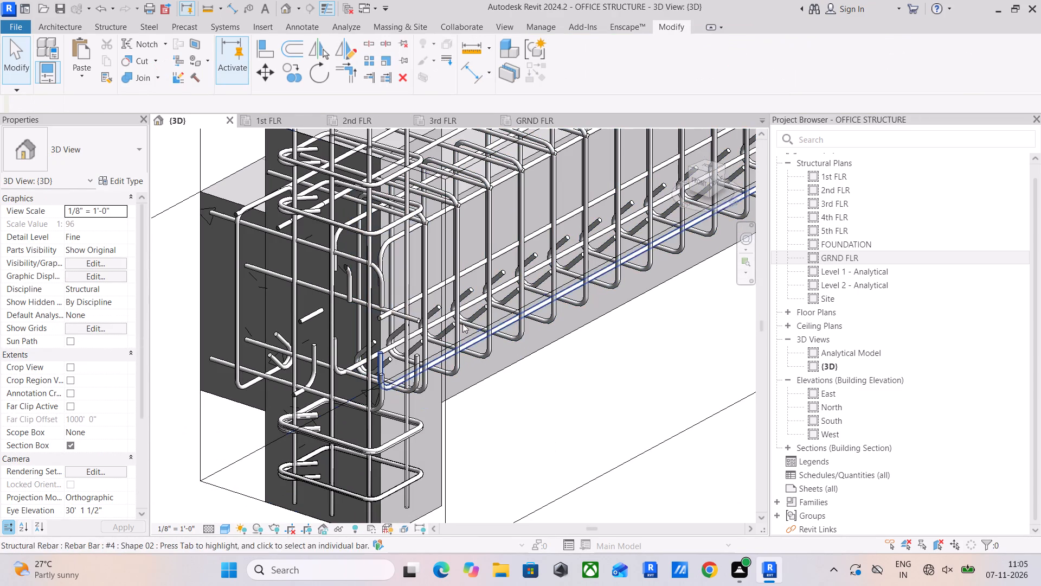
pyautogui.scroll(4, 375, 300)
pyautogui.click(388, 329)
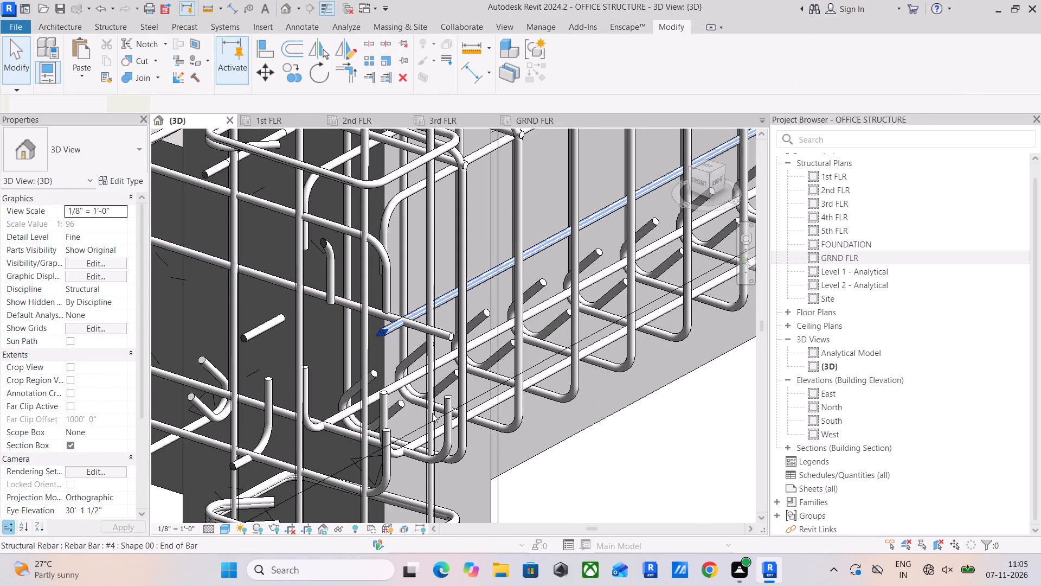
pyautogui.press('Delete')
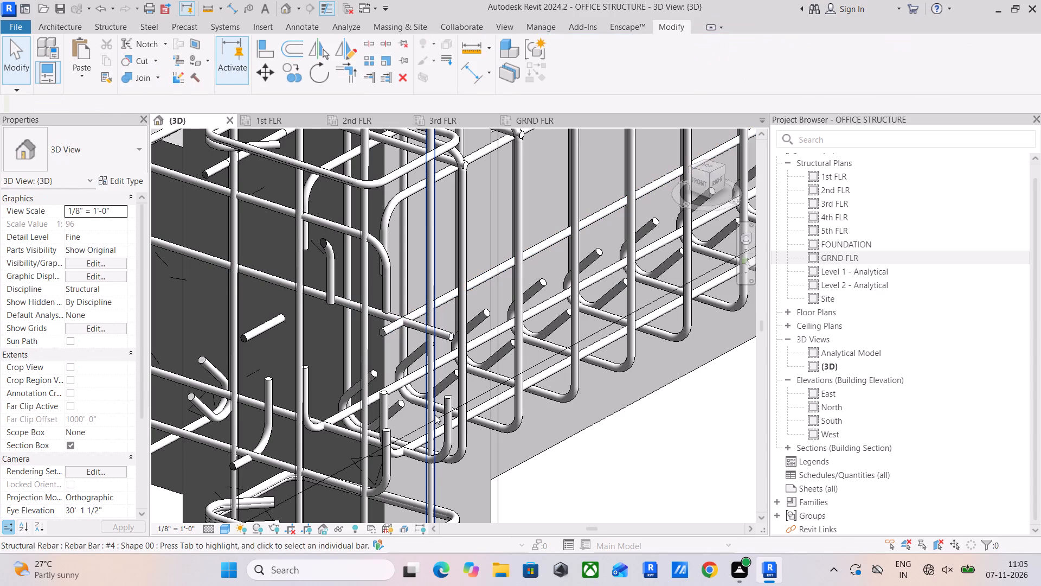
# Mirror a copy of the TOILET east-edge beam's remaining mid-height #4 side bar about an axis drawn along the beam centreline in the top view.
pyautogui.click(384, 333)
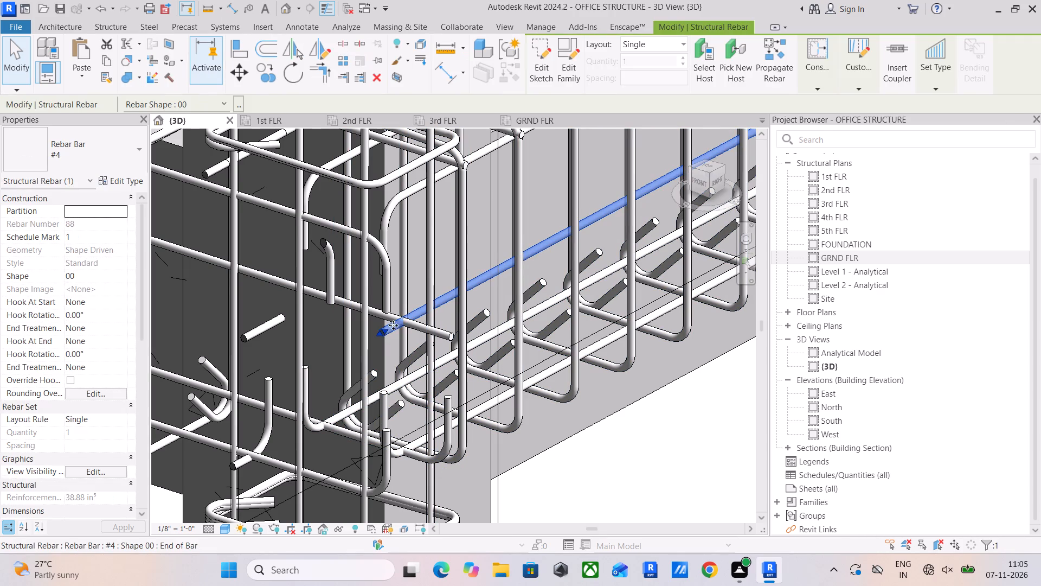
pyautogui.scroll(-2, 544, 281)
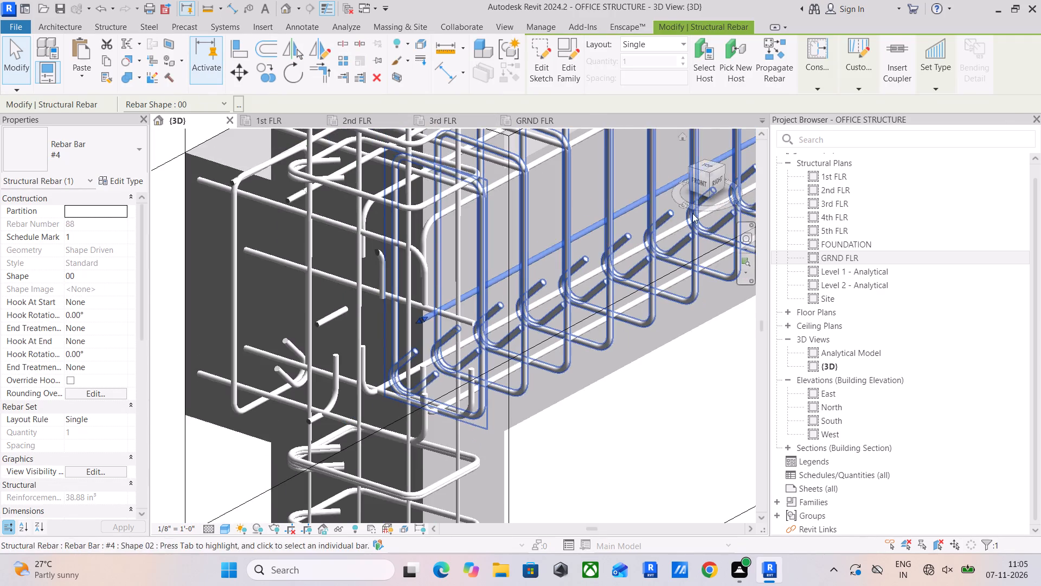
pyautogui.scroll(-6, 640, 269)
pyautogui.keyDown('shift'); pyautogui.moveTo(640, 269); pyautogui.dragTo(666, 306, button='middle'); pyautogui.keyUp('shift')
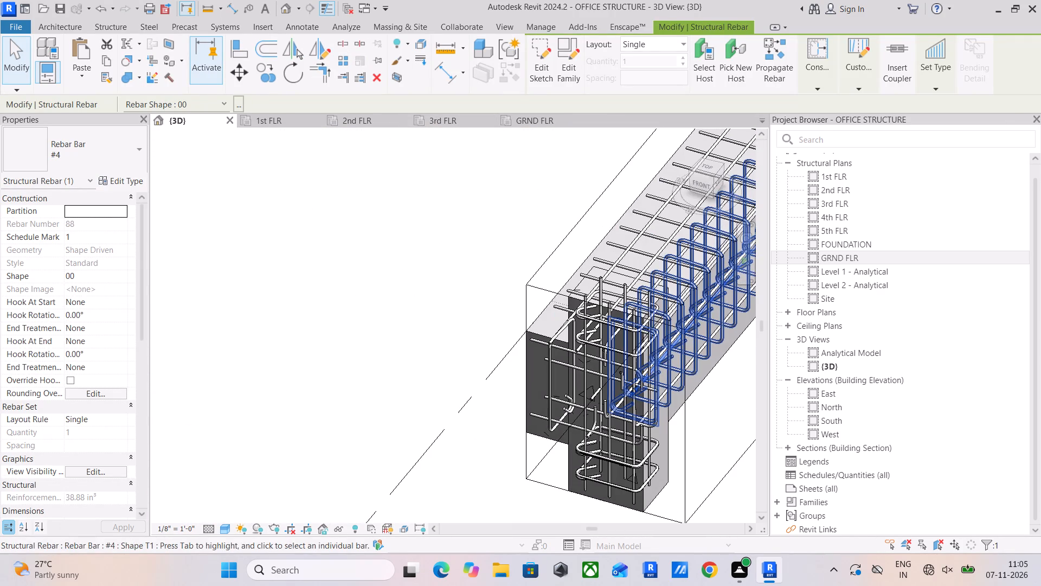
pyautogui.click(706, 164)
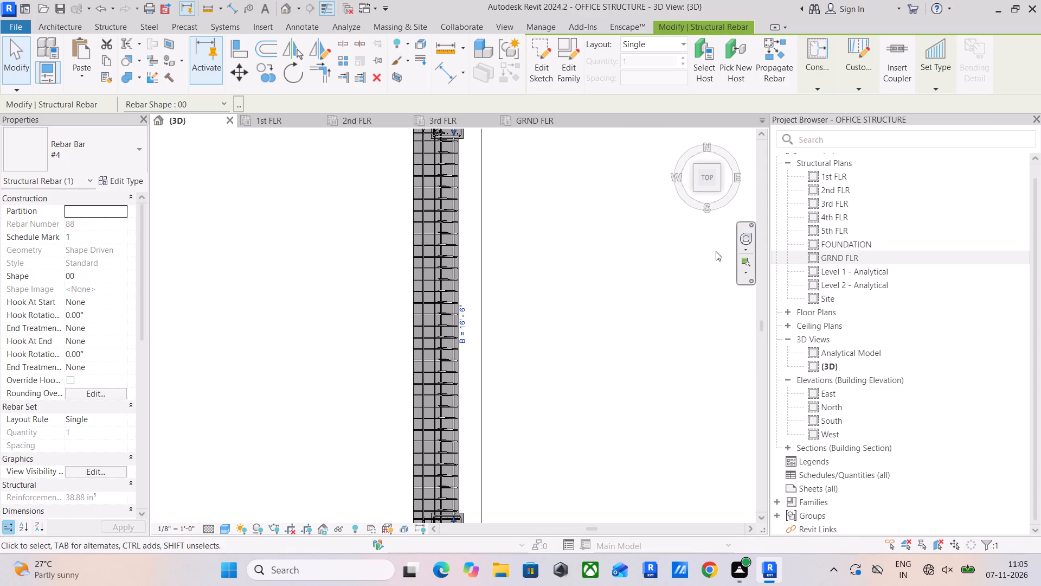
pyautogui.click(316, 53)
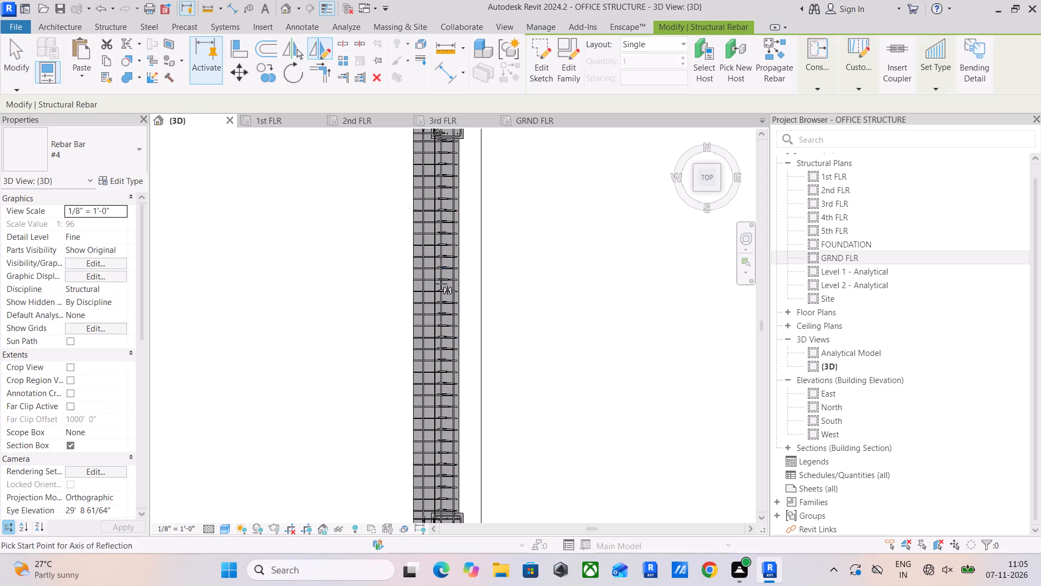
pyautogui.scroll(11, 444, 320)
pyautogui.click(477, 355)
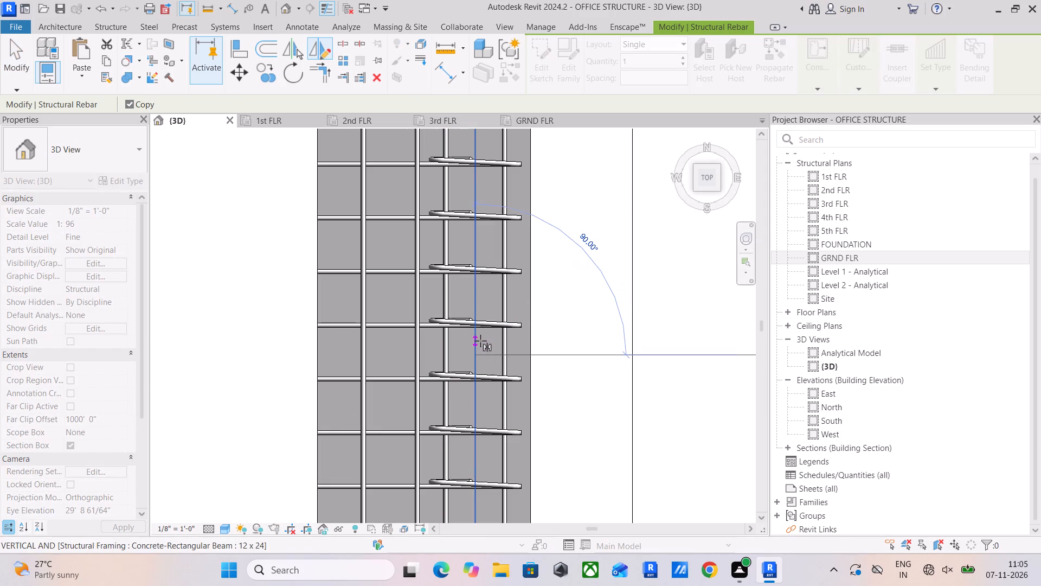
pyautogui.click(480, 337)
pyautogui.scroll(-5, 622, 304)
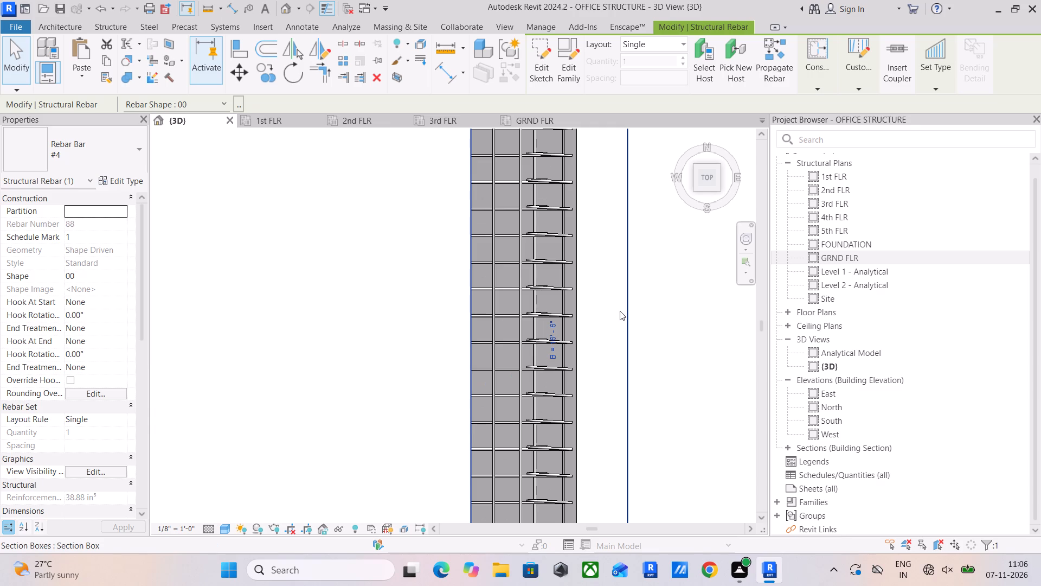
# Examine the mirrored mid-height side bars of the TOILET east-edge beam in 3D from the column end and along its length.
pyautogui.scroll(-3, 602, 340)
pyautogui.keyDown('shift'); pyautogui.moveTo(587, 360); pyautogui.dragTo(554, 321, button='middle'); pyautogui.keyUp('shift')
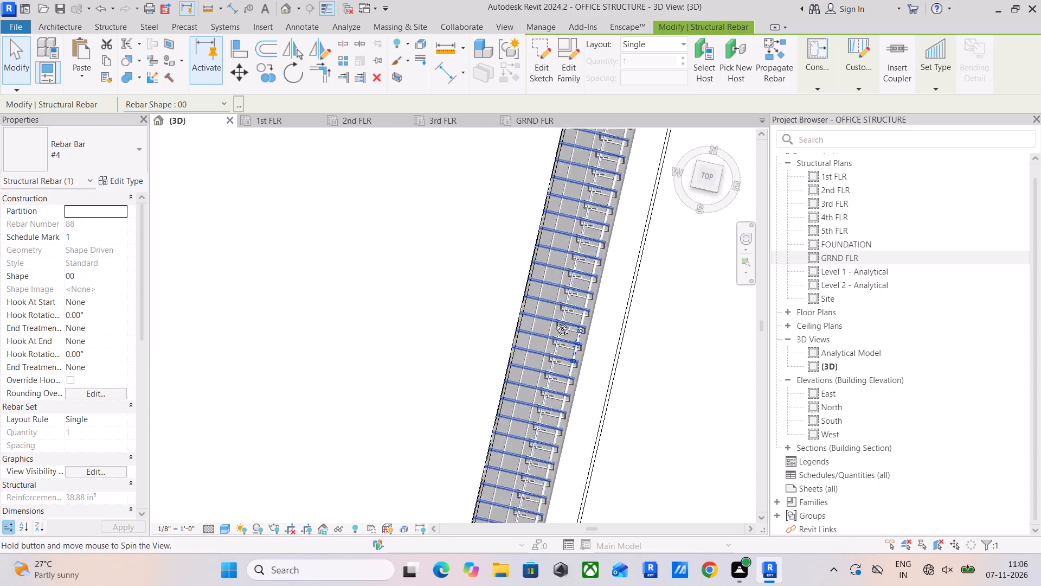
pyautogui.keyDown('shift'); pyautogui.moveTo(554, 321); pyautogui.dragTo(512, 101, button='middle'); pyautogui.keyUp('shift')
pyautogui.keyDown('shift'); pyautogui.moveTo(476, 188); pyautogui.dragTo(449, 209, button='middle'); pyautogui.keyUp('shift')
pyautogui.scroll(4, 368, 383)
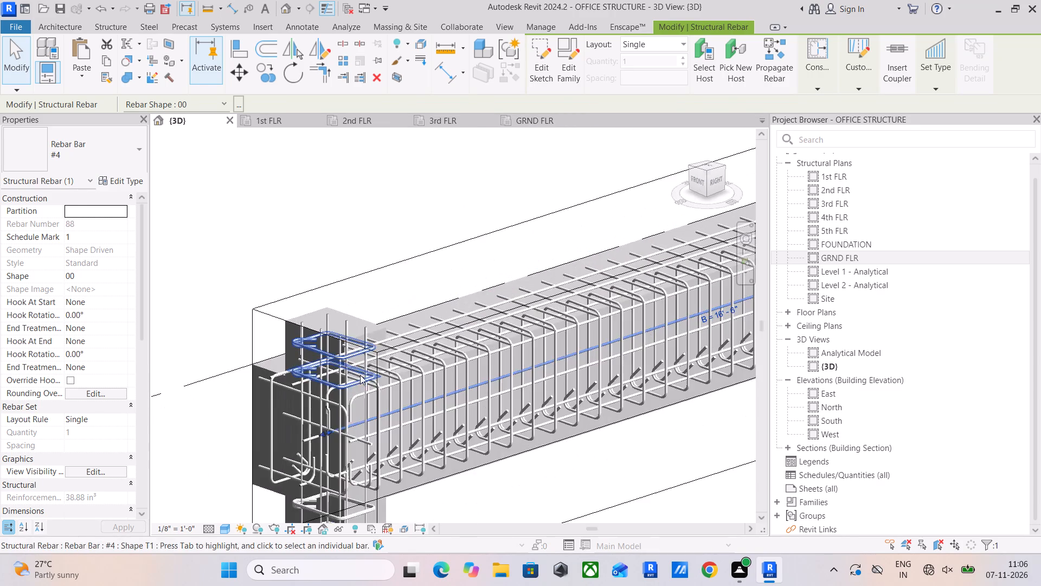
pyautogui.click(404, 212)
pyautogui.scroll(5, 387, 400)
pyautogui.moveTo(383, 400); pyautogui.dragTo(301, 277, button='middle')
pyautogui.scroll(-4, 323, 279)
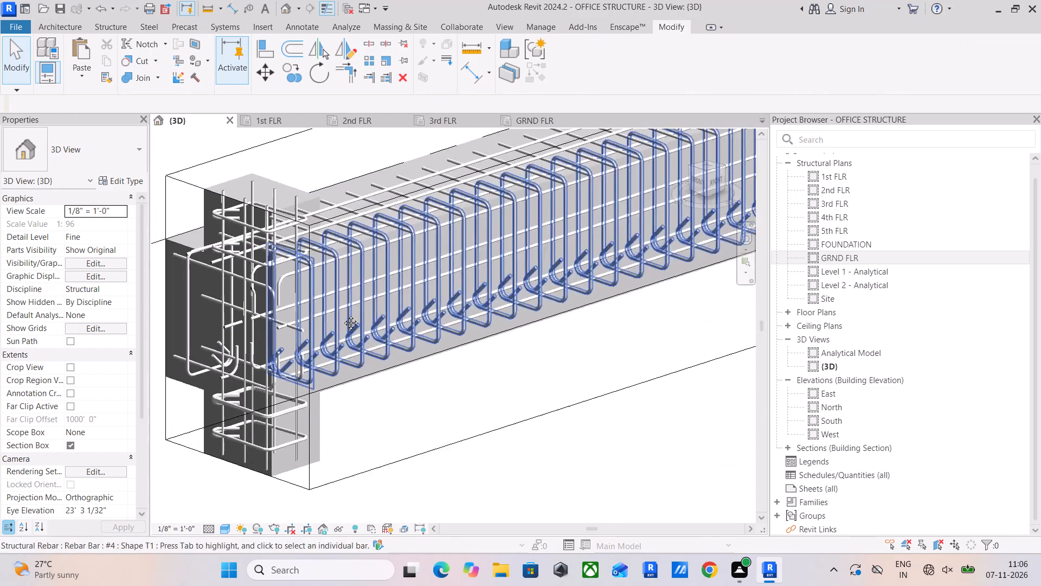
pyautogui.moveTo(354, 308); pyautogui.dragTo(299, 333, button='middle')
pyautogui.scroll(-6, 354, 332)
pyautogui.moveTo(370, 340); pyautogui.dragTo(347, 373, button='middle')
pyautogui.scroll(-4, 418, 333)
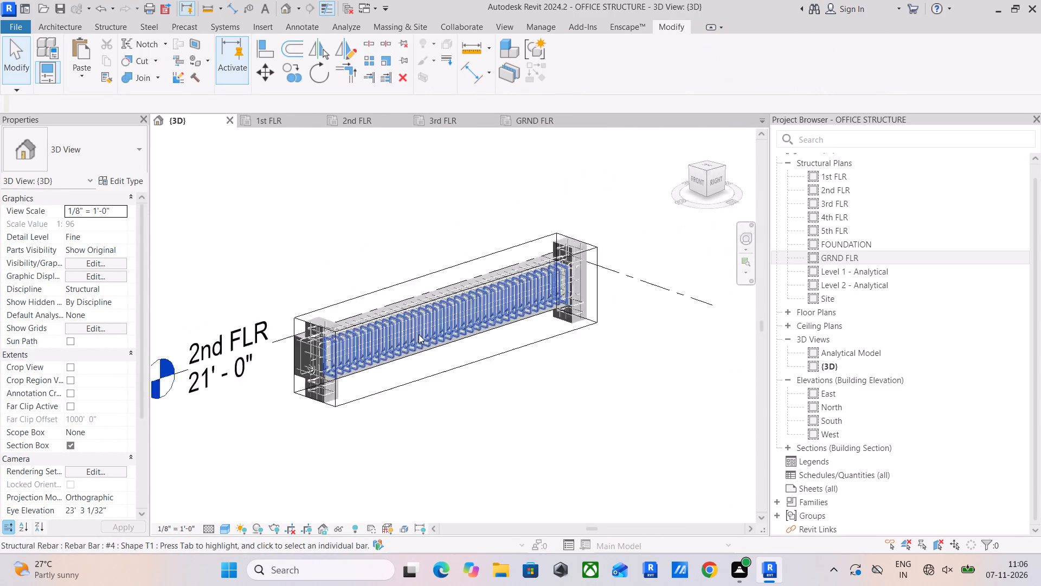
pyautogui.moveTo(424, 339); pyautogui.dragTo(462, 381, button='middle')
pyautogui.scroll(4, 412, 351)
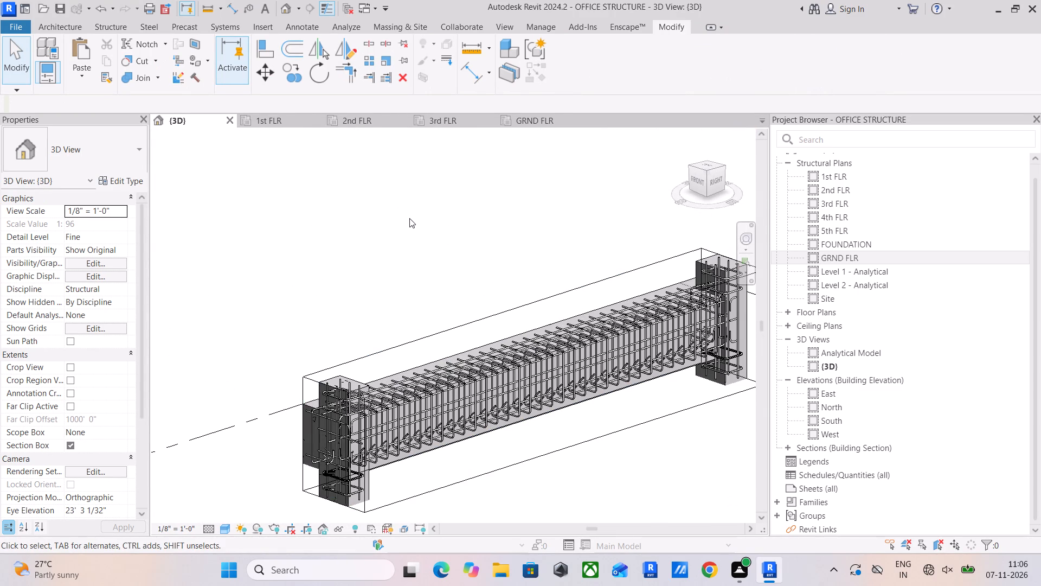
pyautogui.scroll(-3, 402, 207)
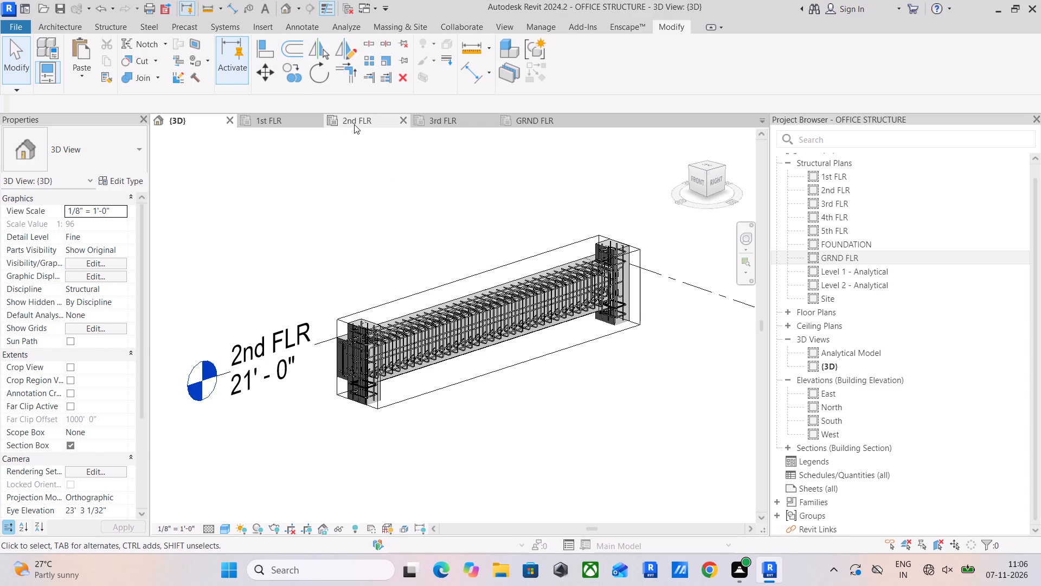
# Isolate the 2nd FLR east-edge beam beside the CONFERENCE room in 3D using its stirrup set from the floor plan.
pyautogui.click(354, 124)
pyautogui.scroll(-4, 464, 274)
pyautogui.moveTo(457, 275); pyautogui.dragTo(462, 110, button='middle')
pyautogui.scroll(-4, 442, 233)
pyautogui.moveTo(449, 243); pyautogui.dragTo(452, 125, button='middle')
pyautogui.scroll(3, 452, 290)
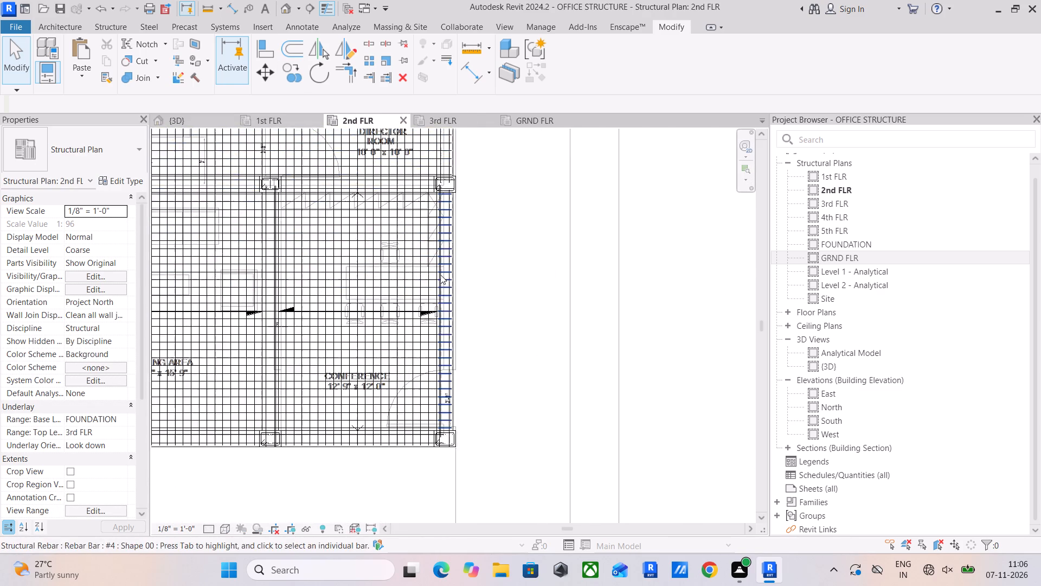
pyautogui.scroll(7, 440, 275)
pyautogui.click(431, 271)
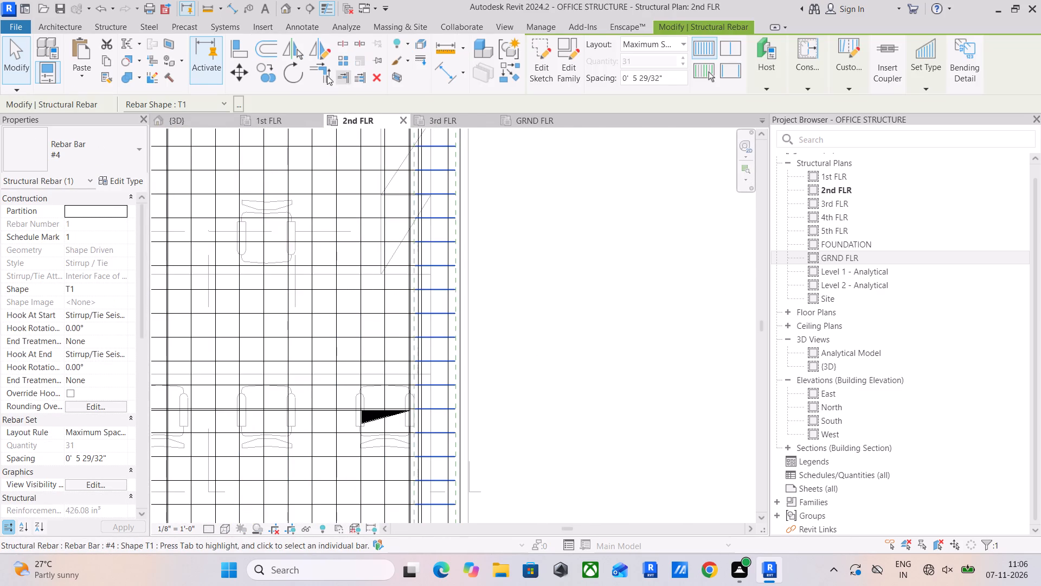
pyautogui.click(397, 80)
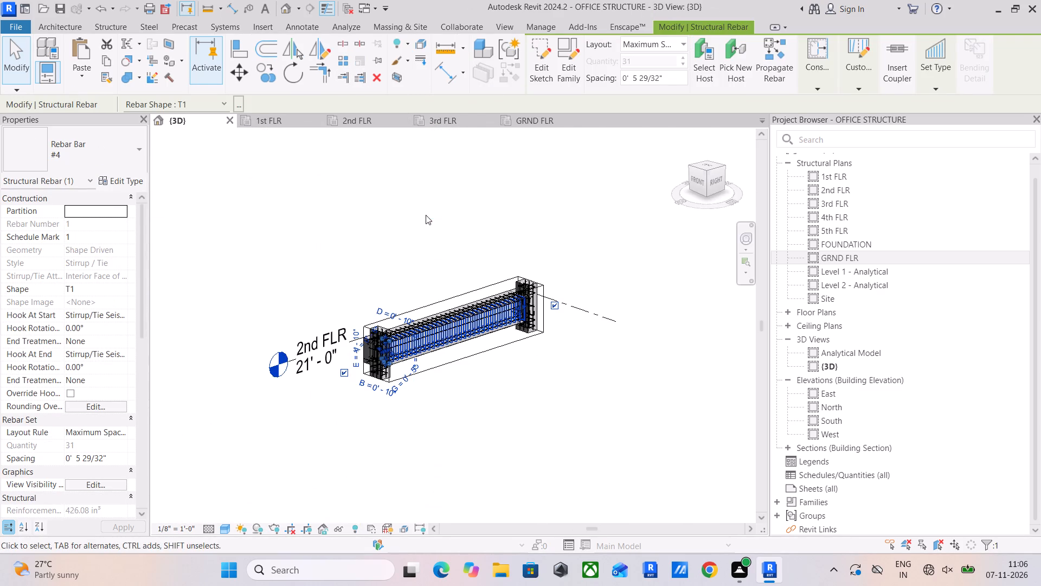
# Delete the duplicate #4 bar overlapping the mid-height side bar of the CONFERENCE east-edge beam.
pyautogui.scroll(5, 387, 345)
pyautogui.scroll(10, 429, 356)
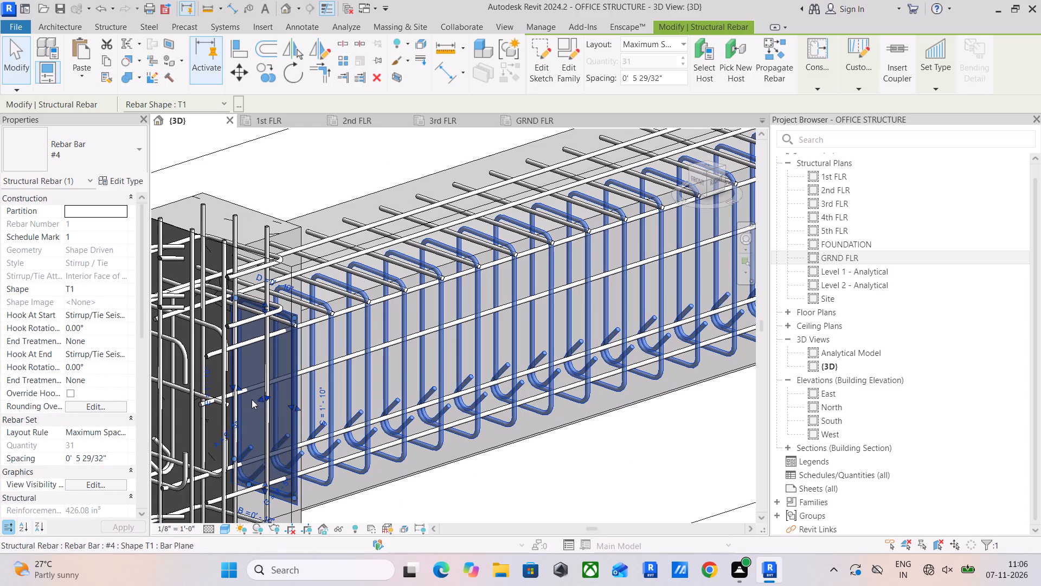
pyautogui.click(436, 507)
pyautogui.click(247, 392)
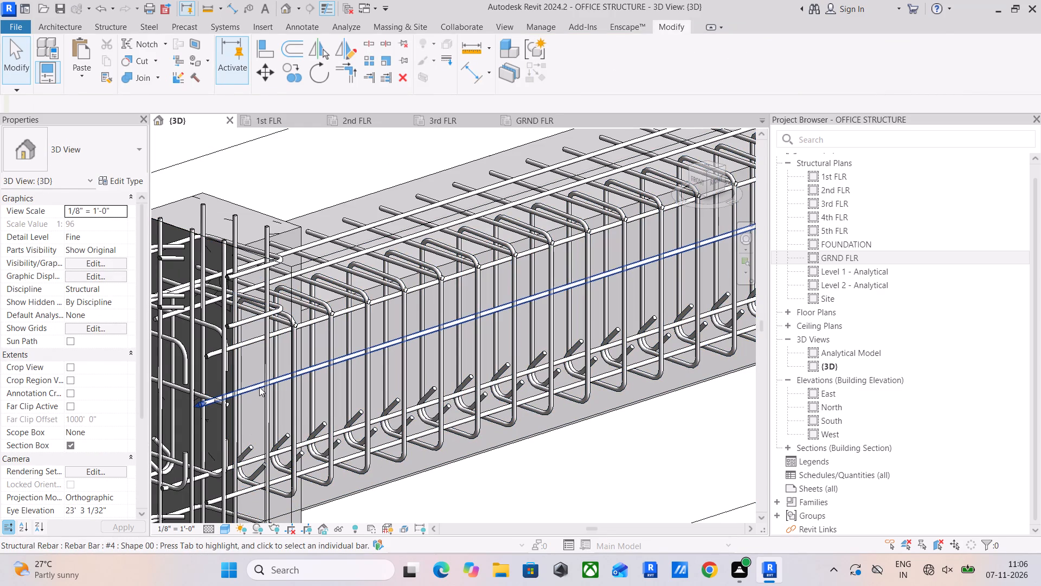
pyautogui.press('Delete')
# Mirror a copy of the CONFERENCE east-edge beam's remaining mid-height #4 side bar about an axis drawn along the beam centreline in the top view.
pyautogui.click(259, 387)
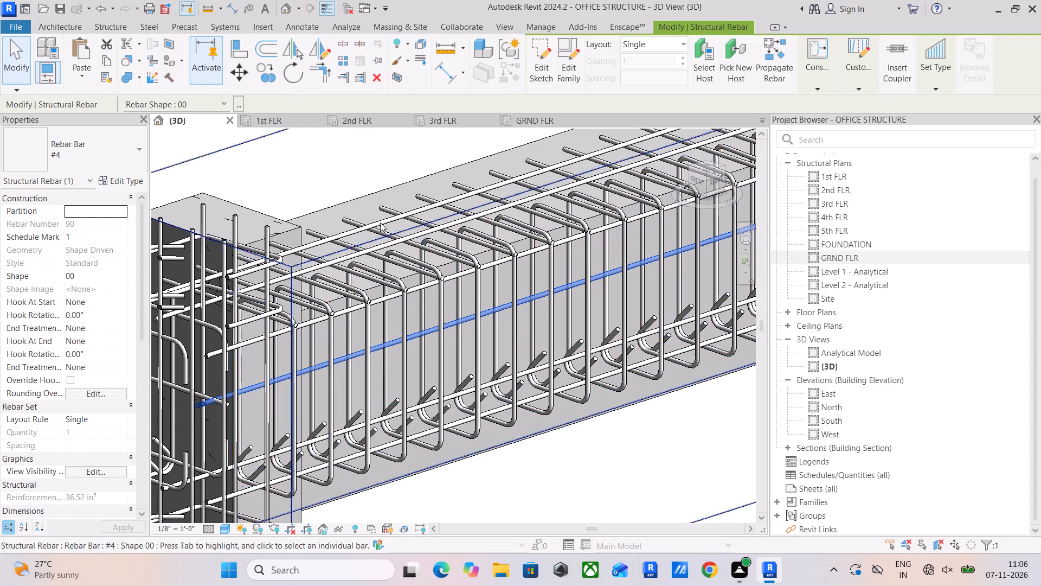
pyautogui.click(706, 165)
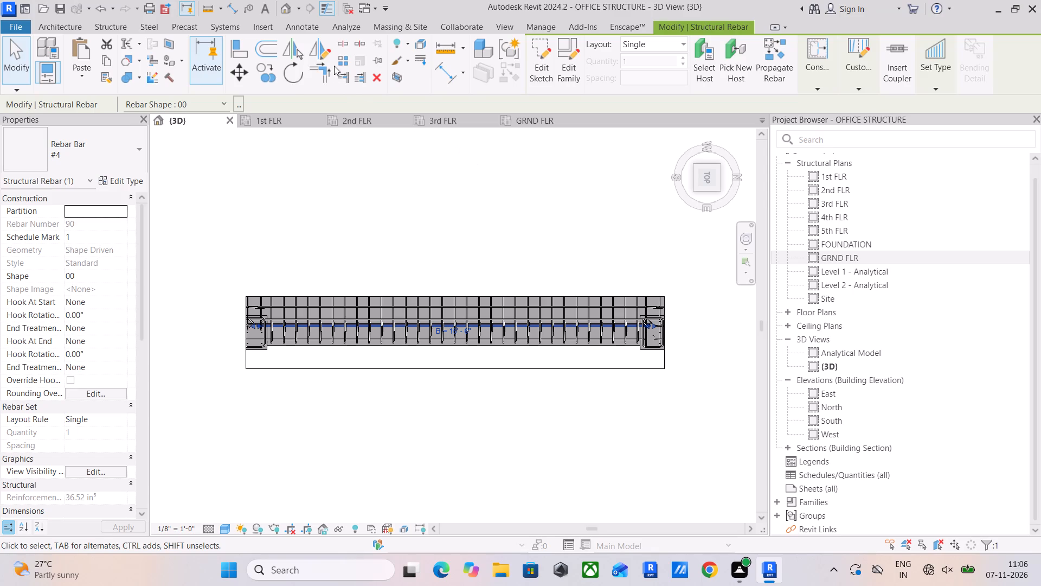
pyautogui.moveTo(326, 56); pyautogui.dragTo(329, 64)
pyautogui.scroll(8, 274, 327)
pyautogui.scroll(5, 320, 359)
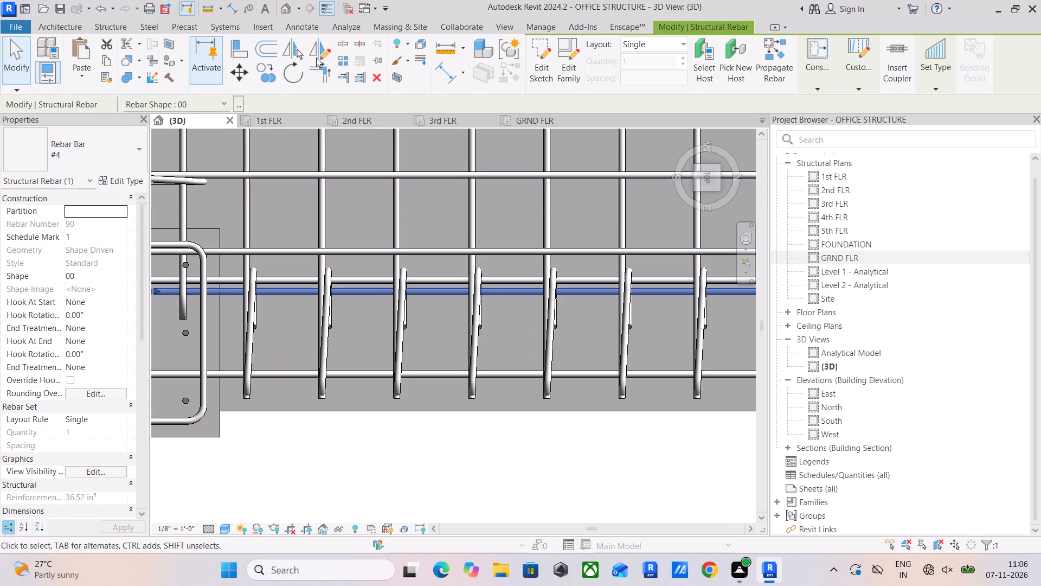
pyautogui.moveTo(316, 58); pyautogui.dragTo(313, 66)
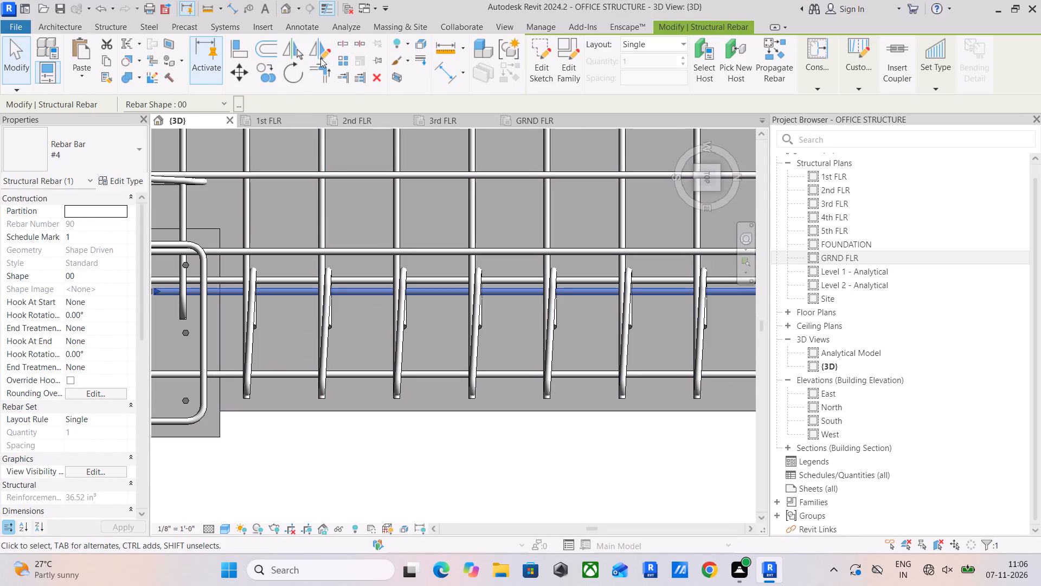
pyautogui.click(320, 55)
pyautogui.click(281, 331)
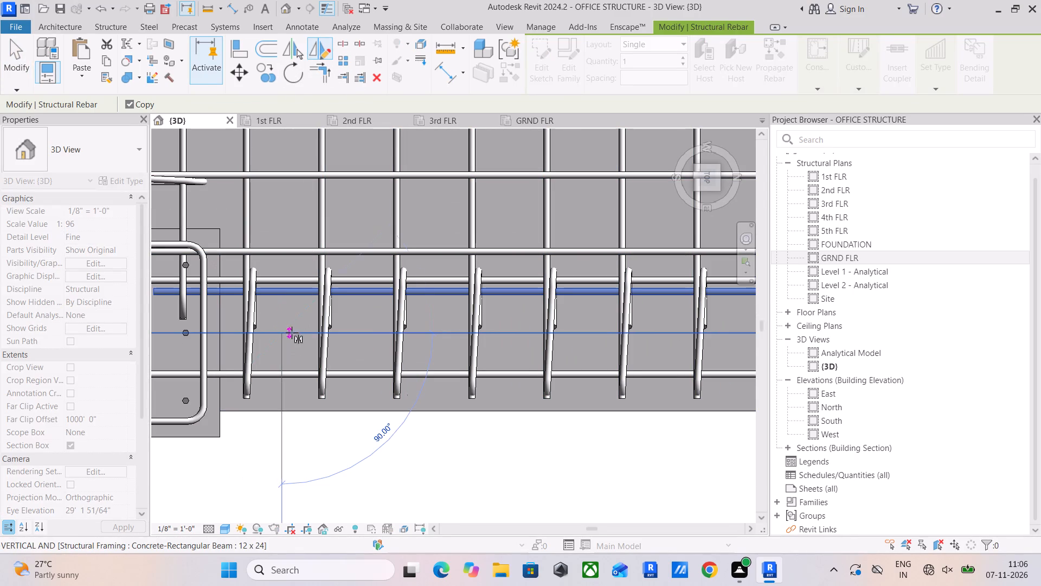
pyautogui.click(308, 335)
pyautogui.moveTo(326, 342); pyautogui.dragTo(429, 327, button='middle')
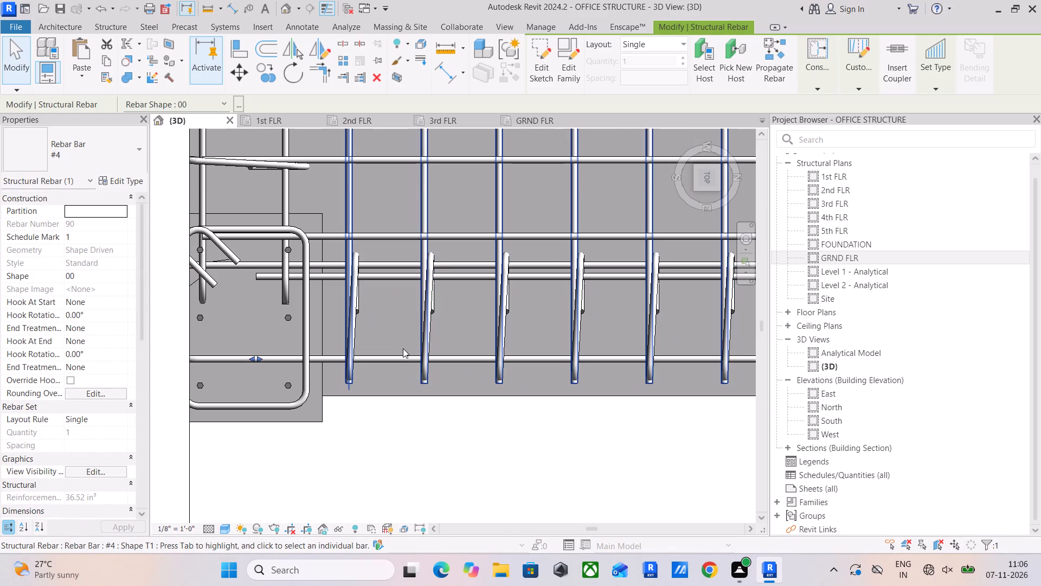
pyautogui.scroll(-2, 448, 473)
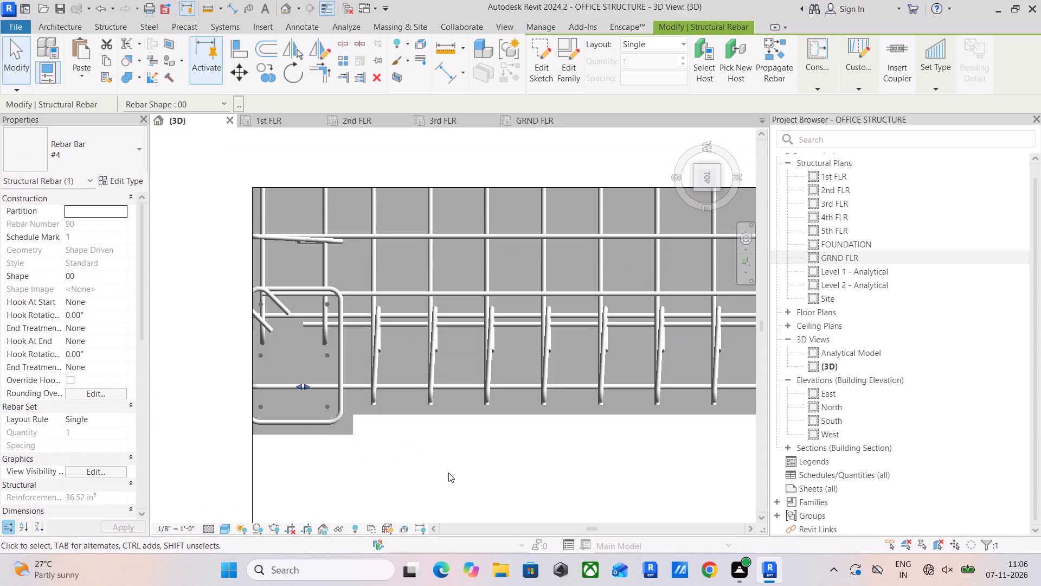
pyautogui.click(448, 473)
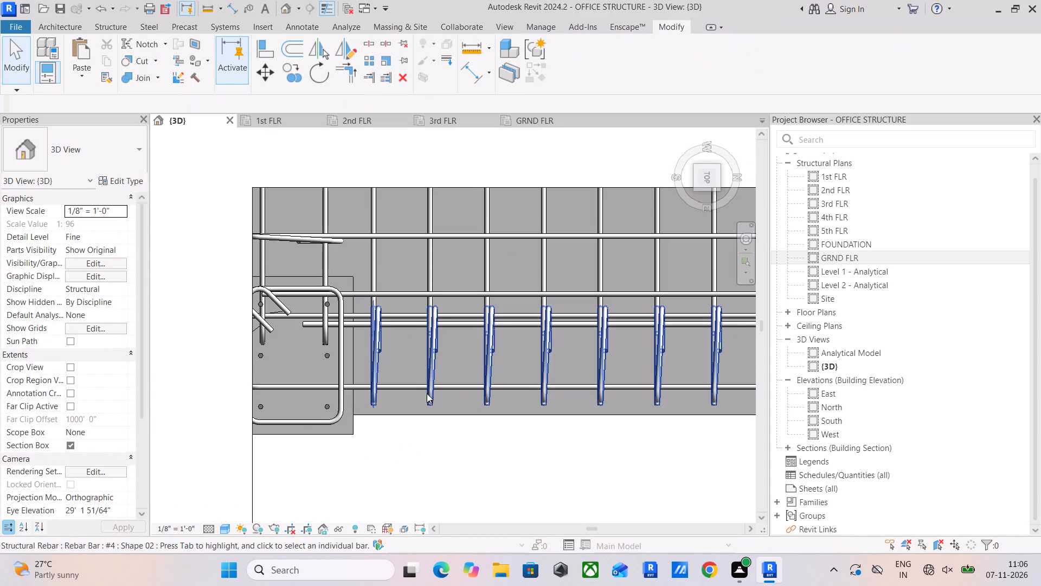
# Examine the mid-height side bars on both faces of the CONFERENCE east-edge beam in 3D.
pyautogui.scroll(-4, 455, 443)
pyautogui.keyDown('shift'); pyautogui.moveTo(464, 444); pyautogui.dragTo(487, 346, button='middle'); pyautogui.keyUp('shift')
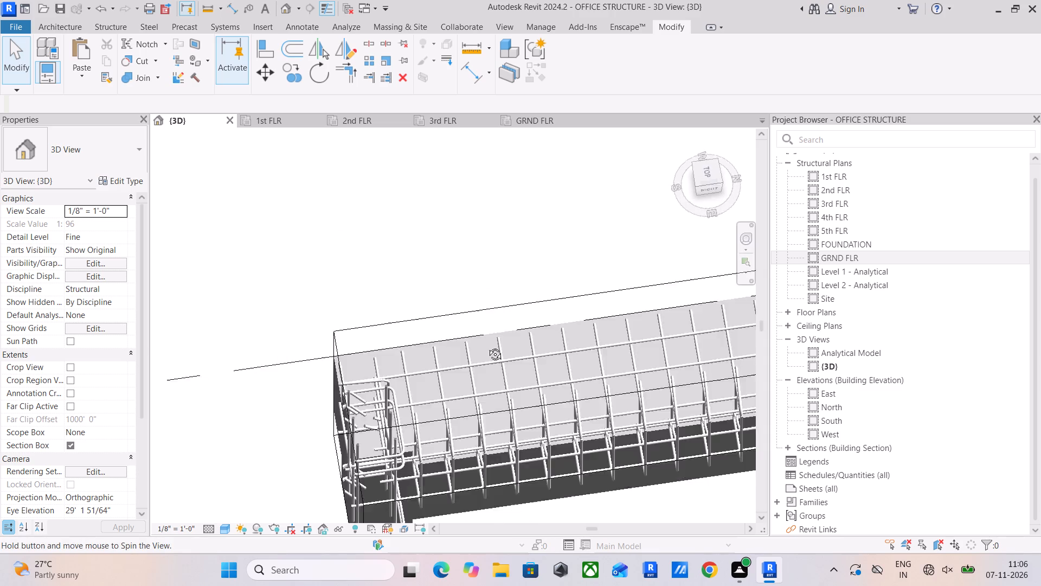
pyautogui.keyDown('shift'); pyautogui.moveTo(487, 346); pyautogui.dragTo(496, 262, button='middle'); pyautogui.keyUp('shift')
pyautogui.moveTo(511, 378); pyautogui.dragTo(520, 246, button='middle')
pyautogui.scroll(4, 431, 323)
pyautogui.click(473, 342)
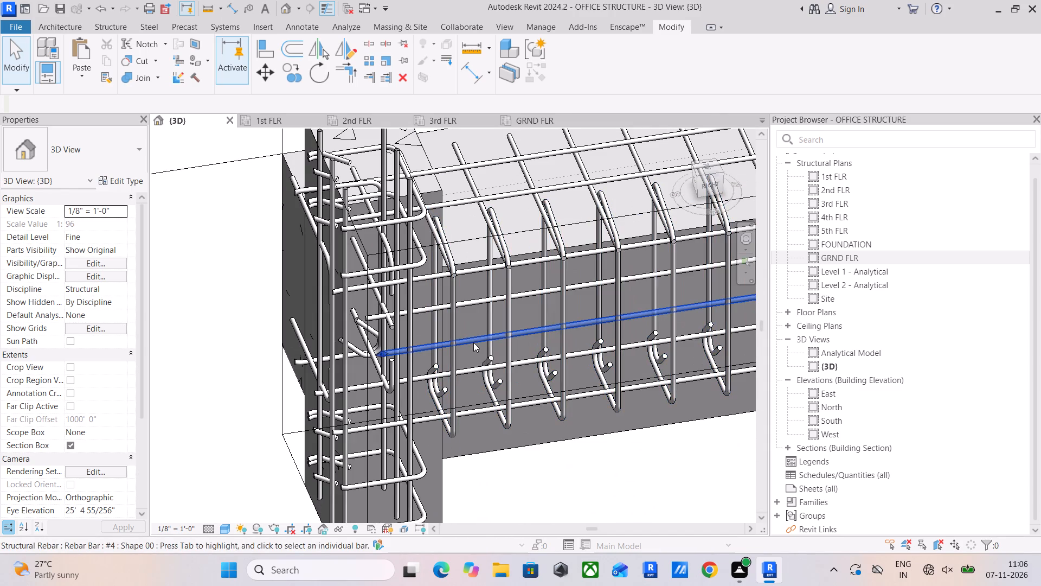
pyautogui.click(470, 304)
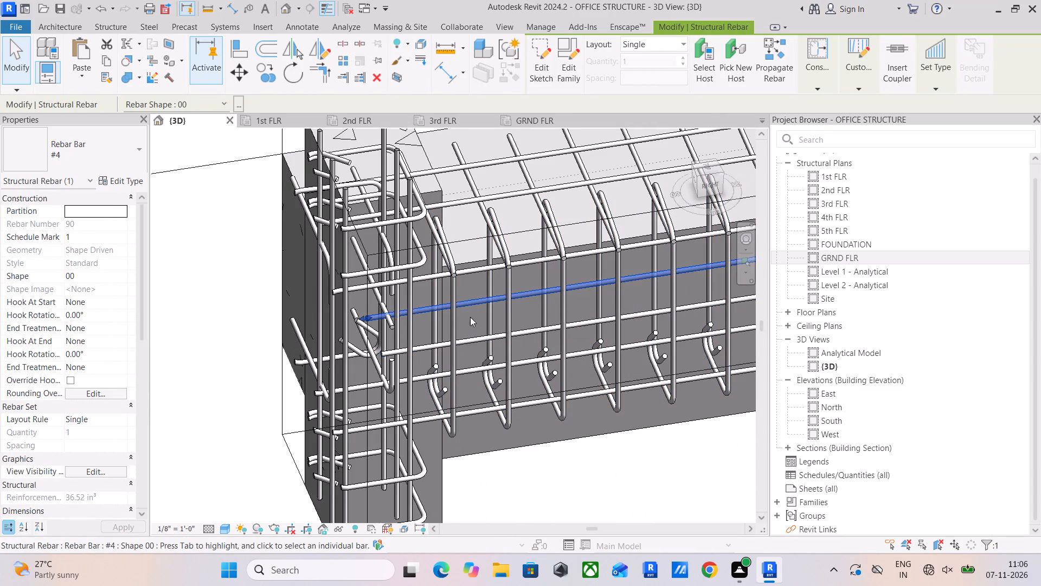
pyautogui.scroll(-3, 480, 403)
pyautogui.moveTo(484, 403); pyautogui.dragTo(428, 296, button='middle')
pyautogui.click(490, 356)
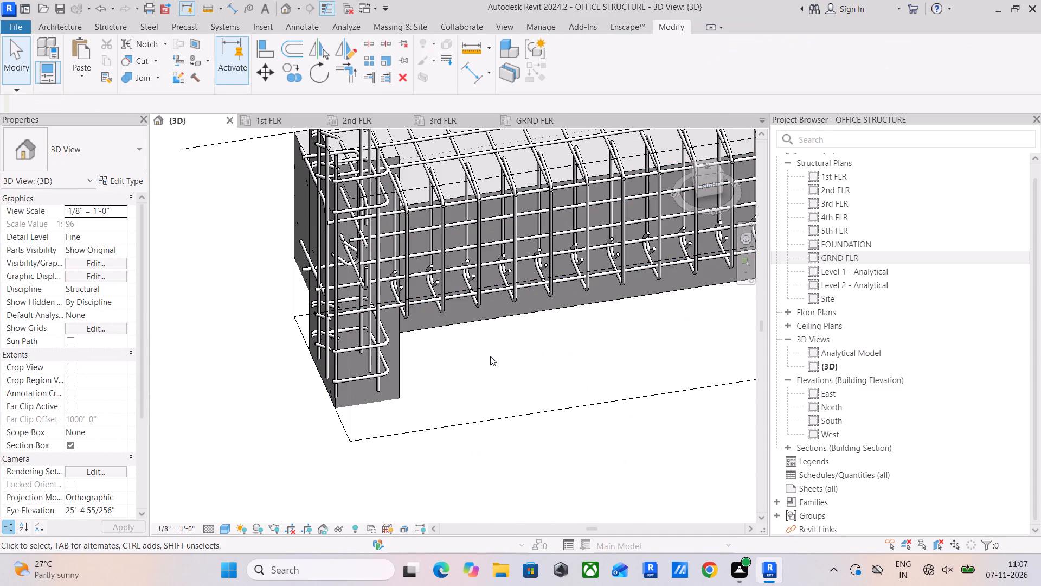
# Isolate the 2nd FLR south-edge beam beside the CONFERENCE room in 3D using its stirrup set from the floor plan.
pyautogui.click(387, 124)
pyautogui.scroll(-9, 490, 273)
pyautogui.moveTo(496, 290); pyautogui.dragTo(560, 177, button='middle')
pyautogui.scroll(5, 474, 299)
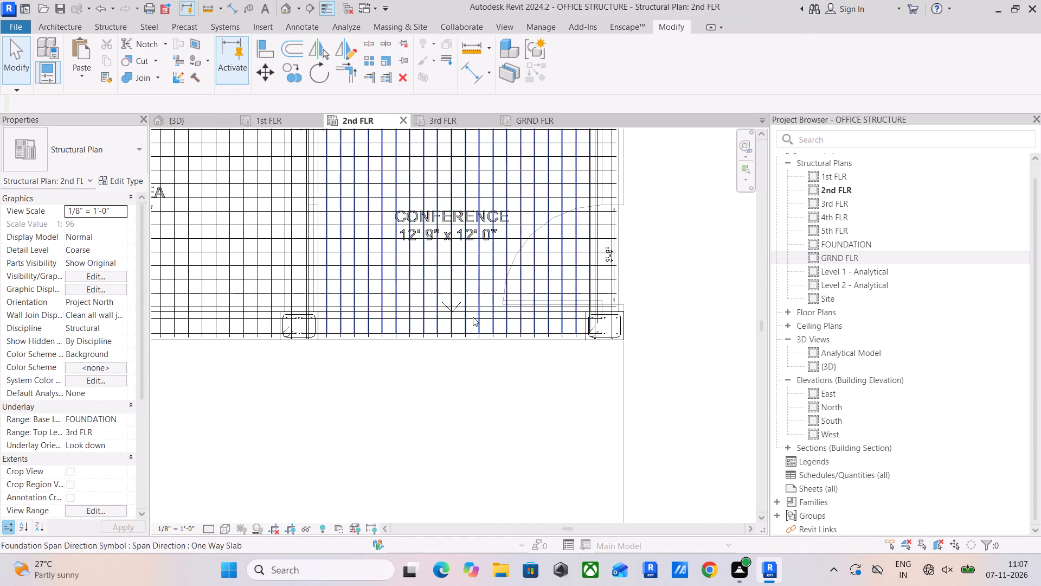
pyautogui.click(488, 330)
pyautogui.scroll(5, 458, 321)
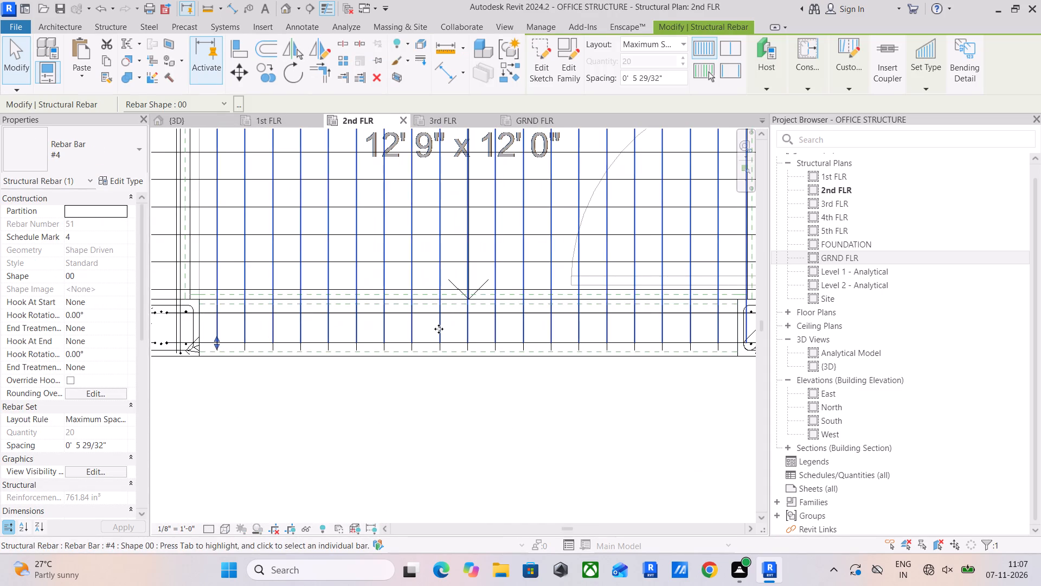
pyautogui.scroll(1, 245, 350)
pyautogui.click(245, 350)
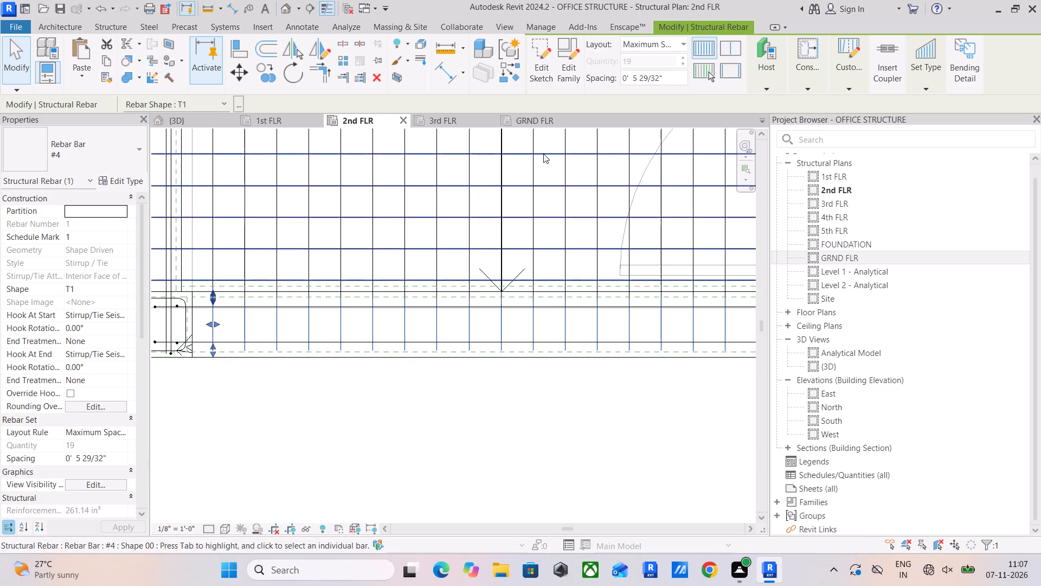
pyautogui.click(394, 83)
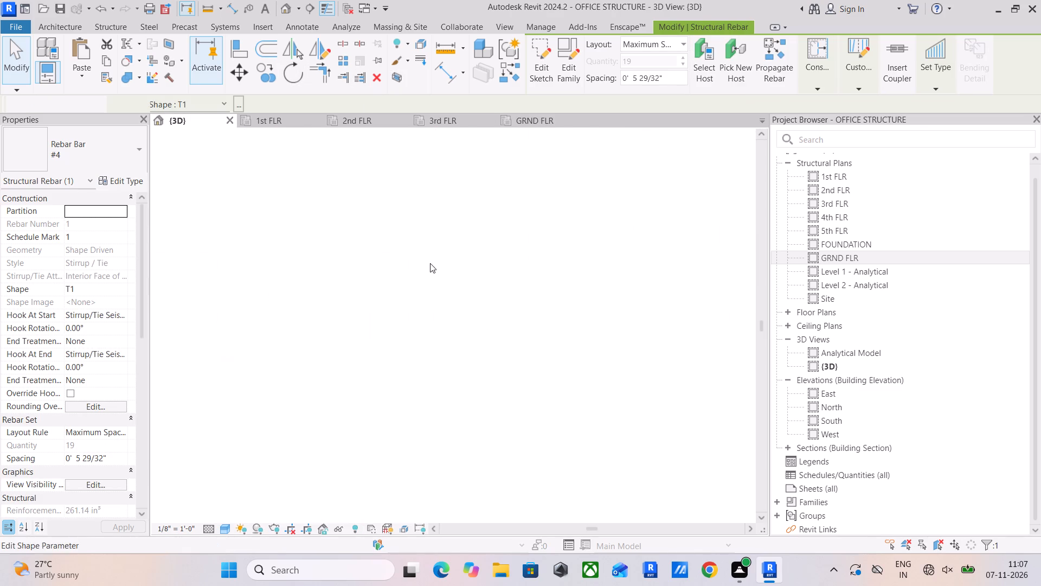
# Delete the duplicate #4 bar overlapping the mid-height side bar of the CONFERENCE south-edge beam.
pyautogui.scroll(10, 429, 346)
pyautogui.keyDown('shift'); pyautogui.moveTo(449, 349); pyautogui.dragTo(701, 290, button='middle'); pyautogui.keyUp('shift')
pyautogui.scroll(4, 272, 301)
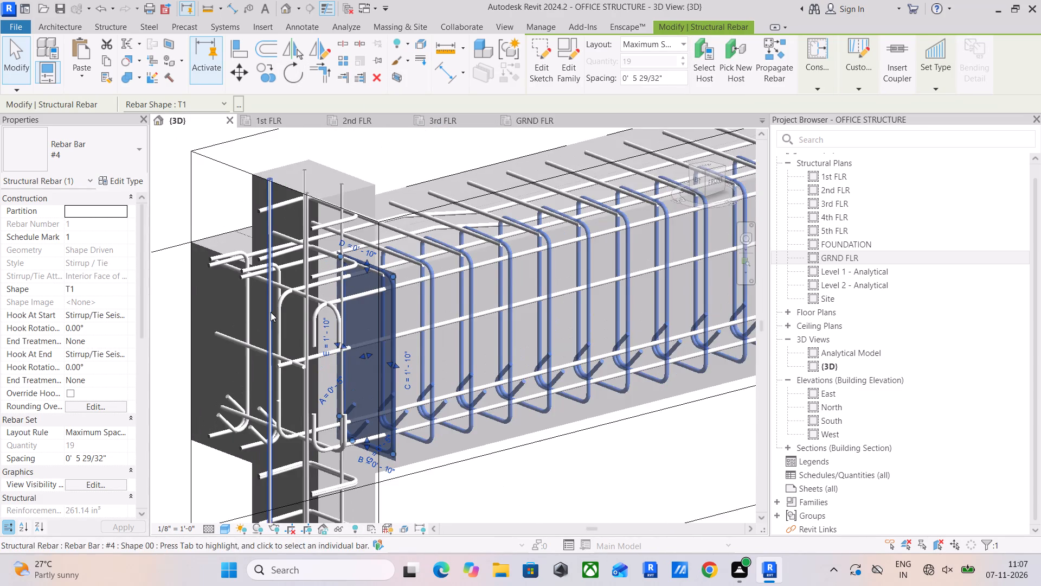
pyautogui.moveTo(277, 316); pyautogui.dragTo(312, 238, button='middle')
pyautogui.click(320, 284)
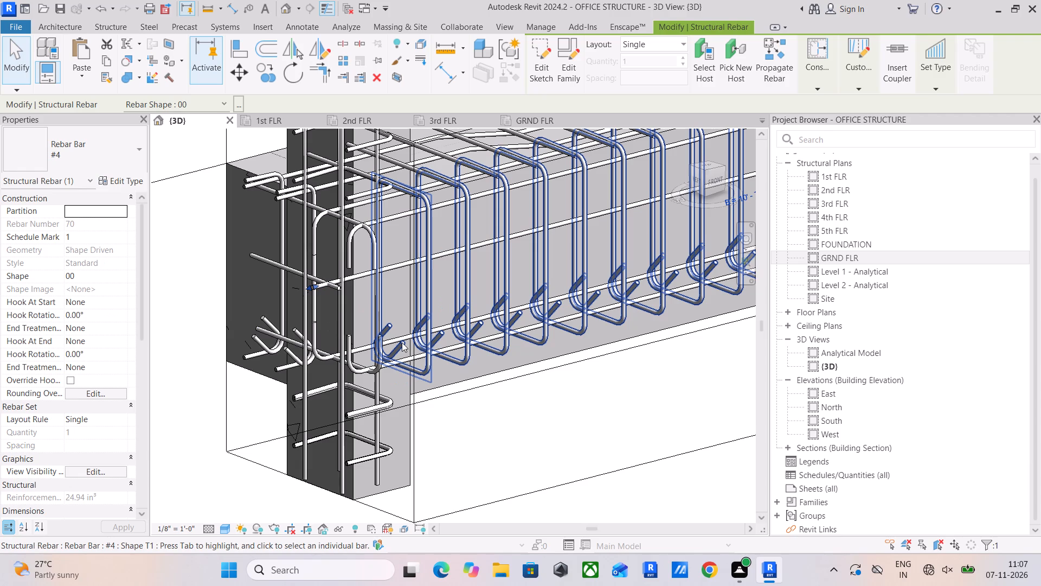
pyautogui.click(397, 271)
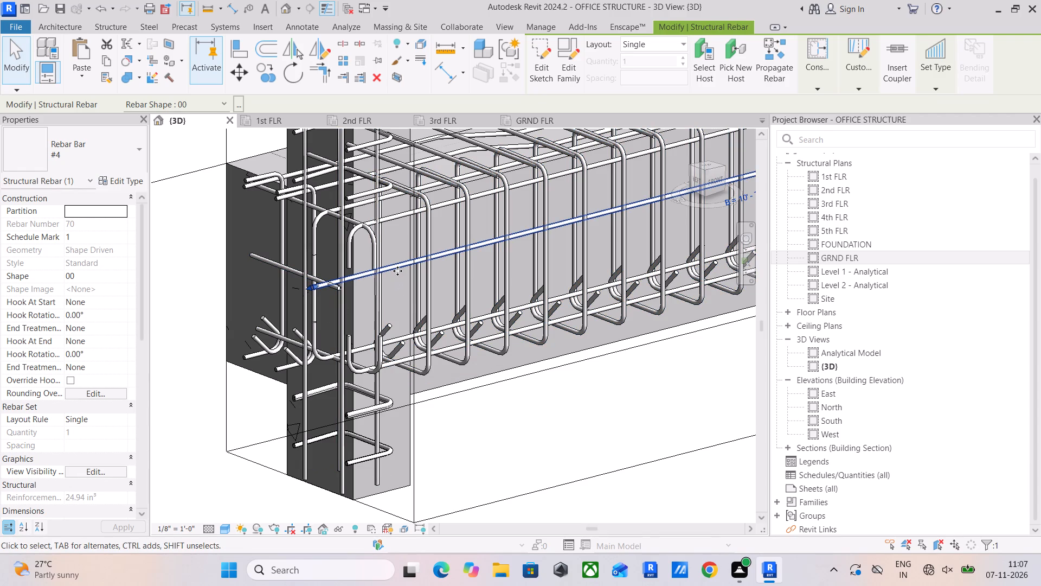
pyautogui.press('Delete')
# Mirror a copy of the CONFERENCE south-edge beam's remaining mid-height #4 side bar about an axis drawn along the beam centreline in the top view.
pyautogui.click(390, 272)
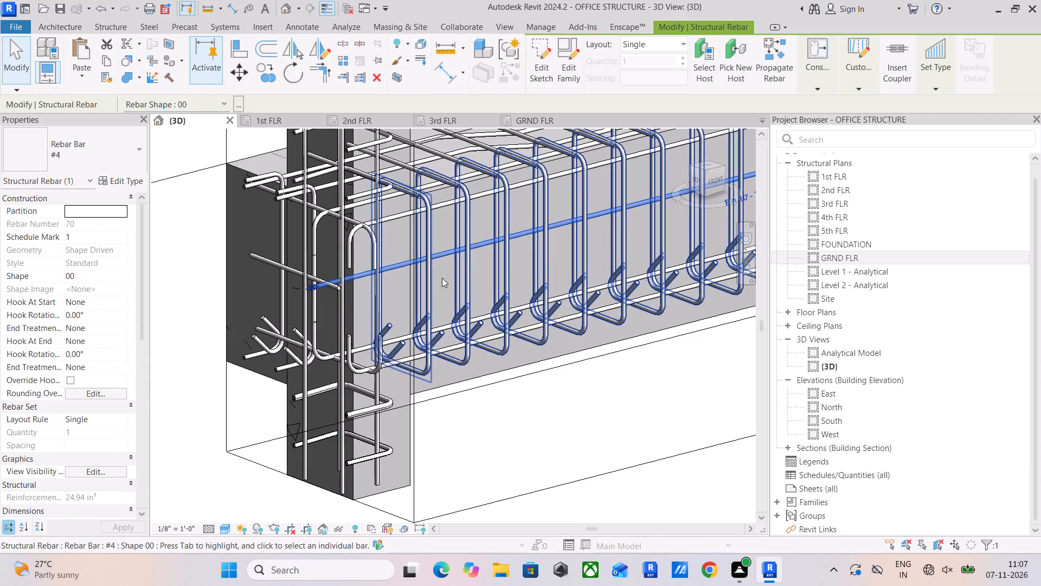
pyautogui.scroll(-4, 550, 313)
pyautogui.keyDown('shift'); pyautogui.moveTo(549, 331); pyautogui.dragTo(612, 392, button='middle'); pyautogui.keyUp('shift')
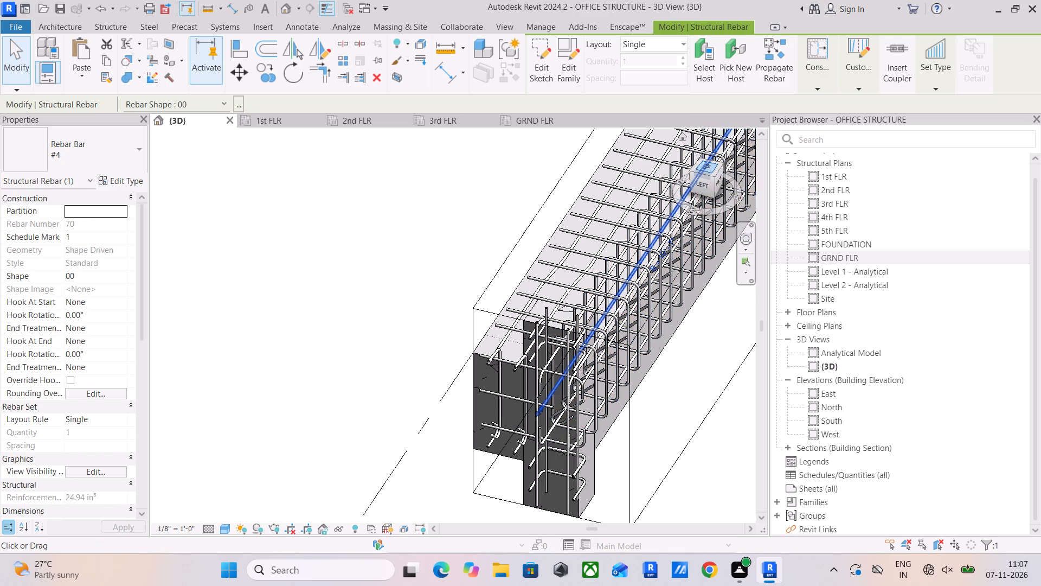
pyautogui.click(706, 167)
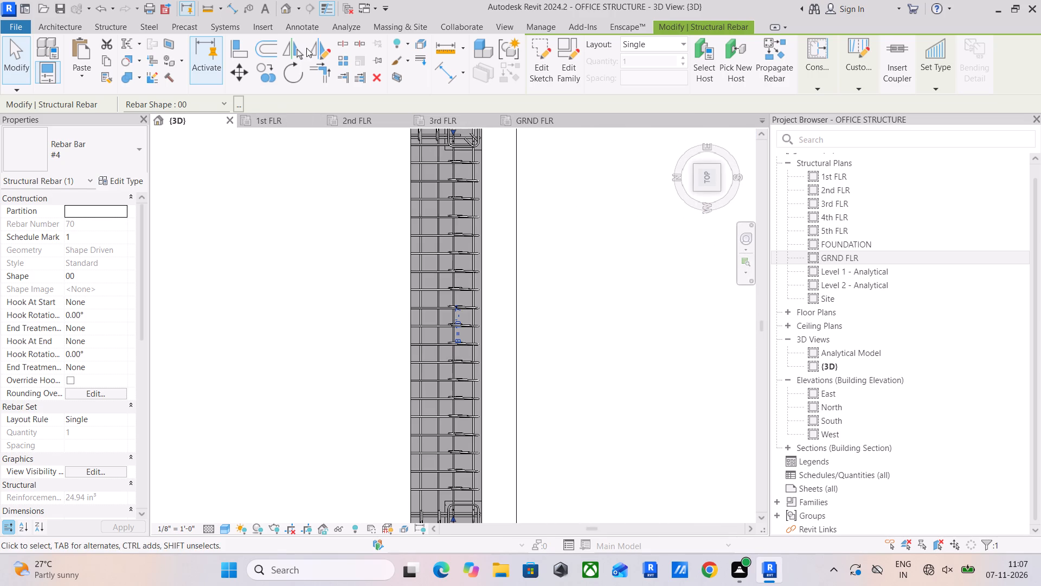
pyautogui.click(313, 49)
pyautogui.scroll(13, 451, 292)
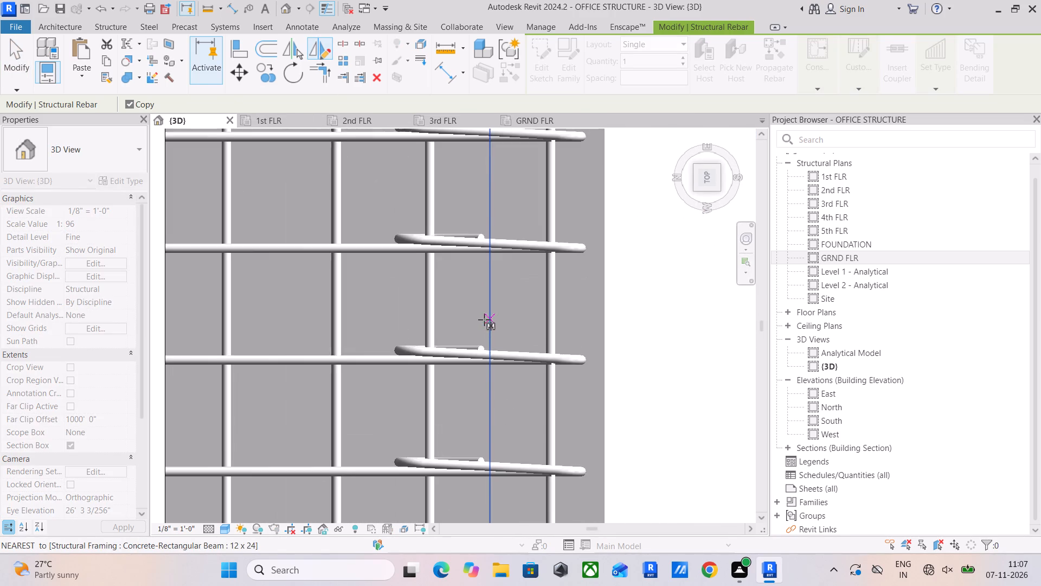
pyautogui.moveTo(485, 321); pyautogui.dragTo(490, 311)
pyautogui.click(493, 277)
pyautogui.scroll(-8, 498, 284)
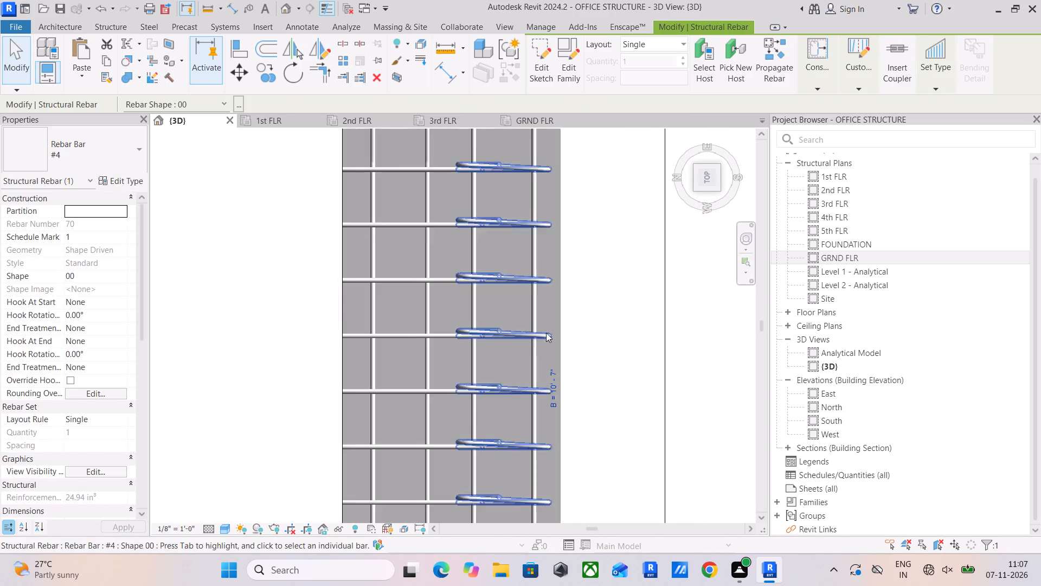
# Examine the mid-height side bars on both faces of the CONFERENCE south-edge beam in 3D.
pyautogui.scroll(-3, 546, 333)
pyautogui.moveTo(537, 348); pyautogui.dragTo(432, 169, button='middle')
pyautogui.keyDown('shift'); pyautogui.moveTo(574, 374); pyautogui.dragTo(530, 277, button='middle'); pyautogui.keyUp('shift')
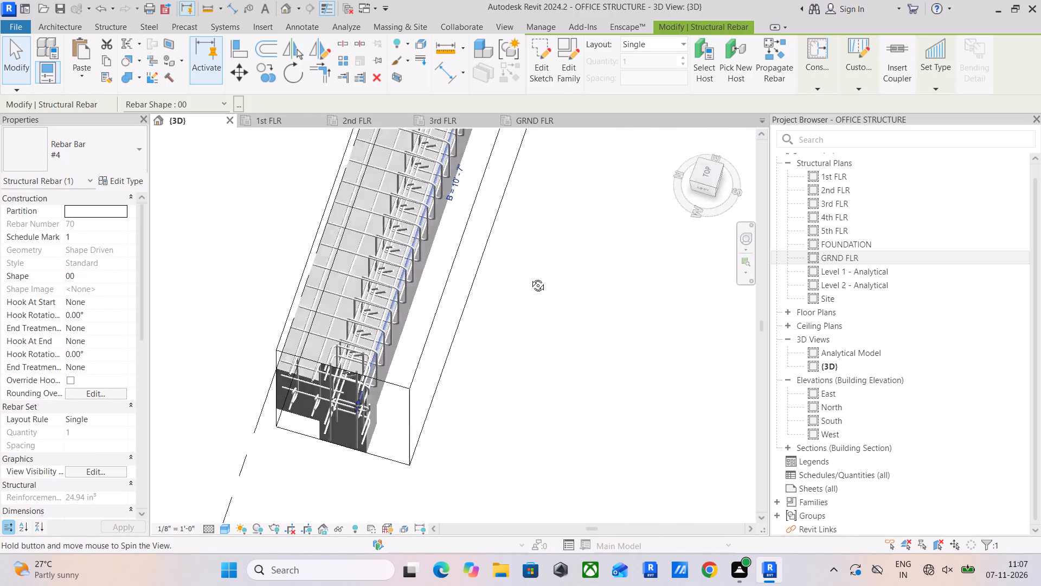
pyautogui.keyDown('shift'); pyautogui.moveTo(530, 277); pyautogui.dragTo(506, 140, button='middle'); pyautogui.keyUp('shift')
pyautogui.scroll(4, 375, 309)
pyautogui.click(399, 304)
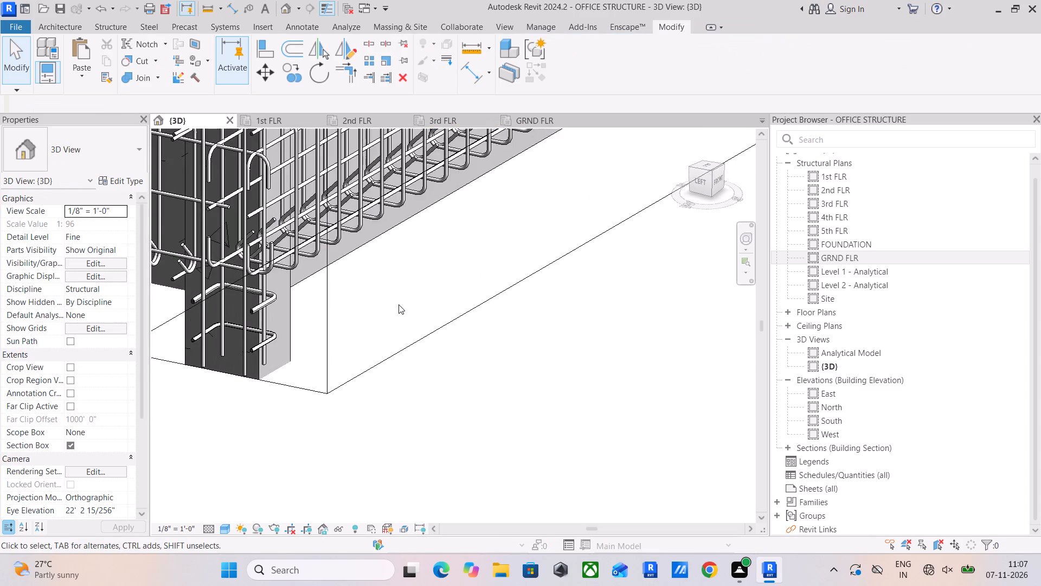
pyautogui.moveTo(399, 304); pyautogui.dragTo(417, 377, button='middle')
pyautogui.scroll(3, 262, 276)
pyautogui.scroll(-4, 262, 276)
pyautogui.moveTo(292, 293); pyautogui.dragTo(423, 359, button='middle')
pyautogui.scroll(-2, 425, 356)
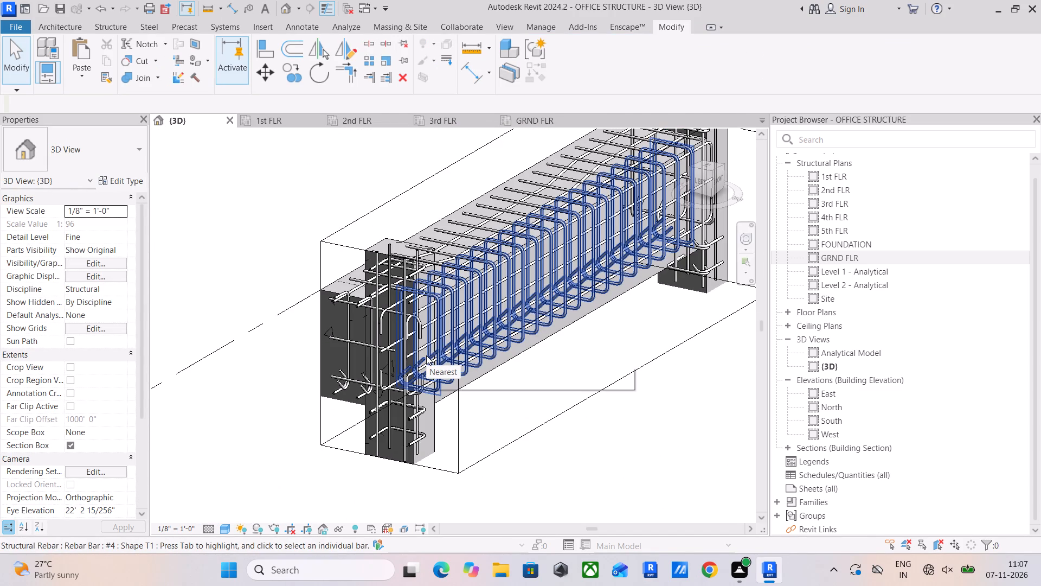
pyautogui.scroll(-2, 551, 248)
pyautogui.moveTo(512, 302); pyautogui.dragTo(506, 303, button='middle')
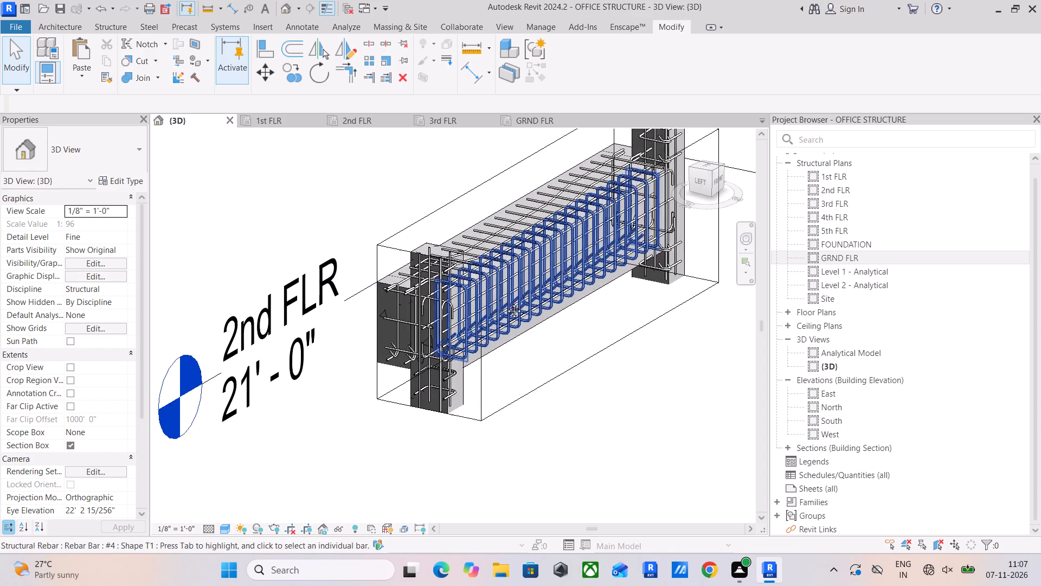
pyautogui.moveTo(506, 303); pyautogui.dragTo(485, 298, button='middle')
# Isolate the 2nd FLR south-edge beam beside the WAITING AREA in 3D using its stirrup set from the floor plan.
pyautogui.click(346, 118)
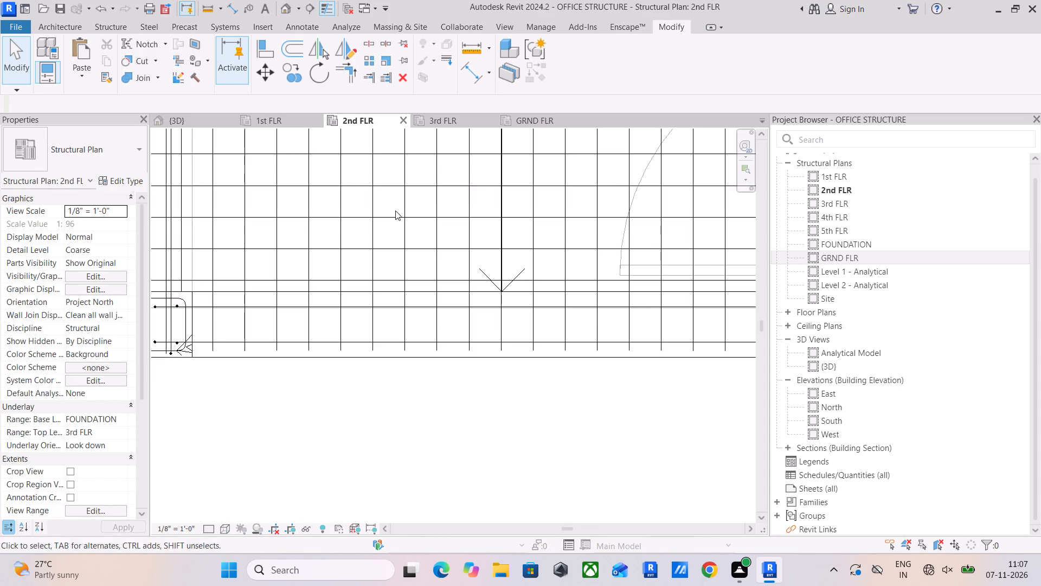
pyautogui.scroll(-7, 400, 226)
pyautogui.scroll(-1, 338, 276)
pyautogui.scroll(5, 262, 274)
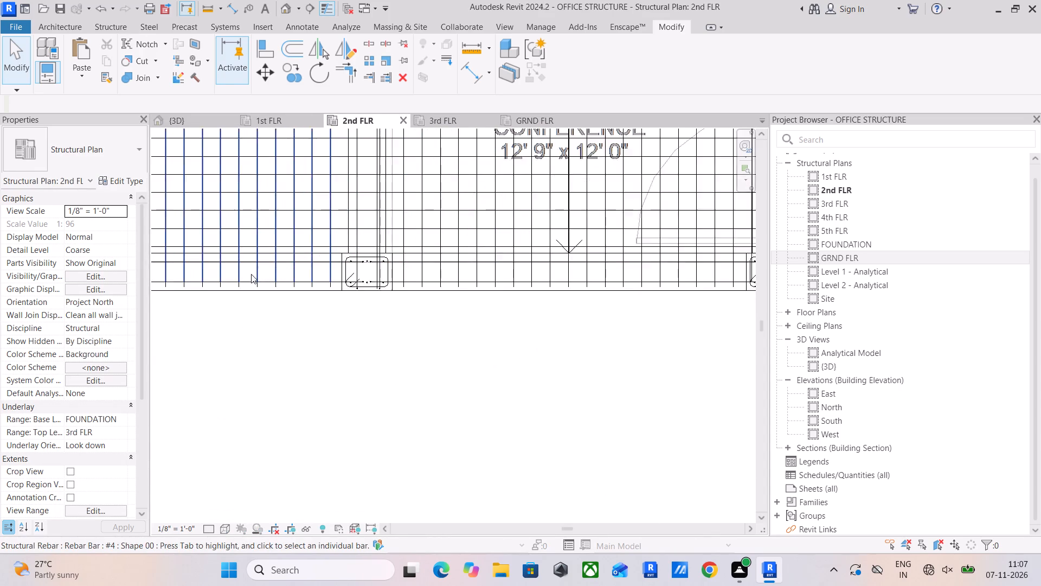
pyautogui.scroll(5, 251, 274)
pyautogui.click(259, 297)
pyautogui.scroll(-4, 305, 265)
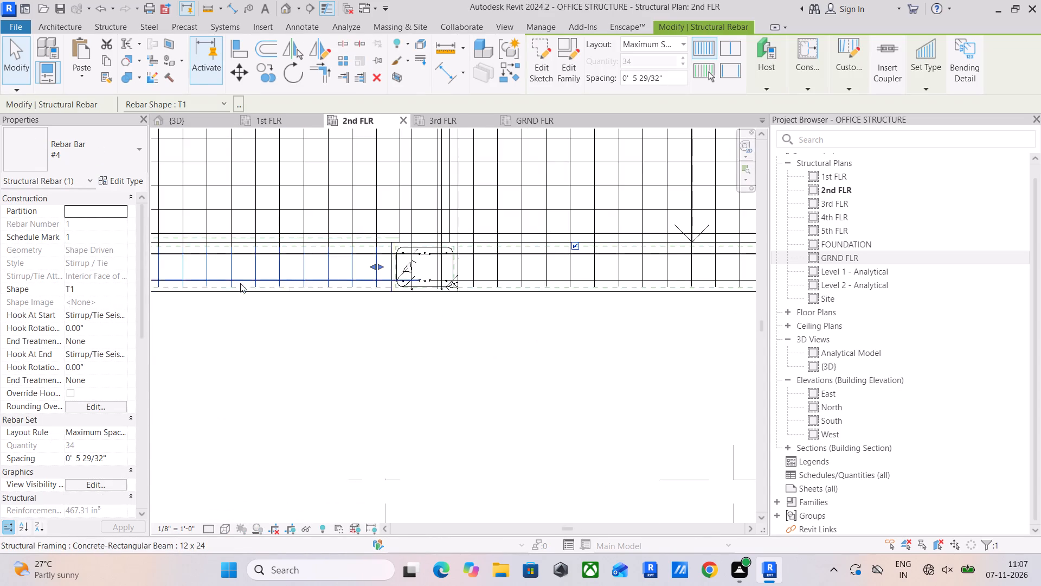
pyautogui.scroll(-4, 251, 283)
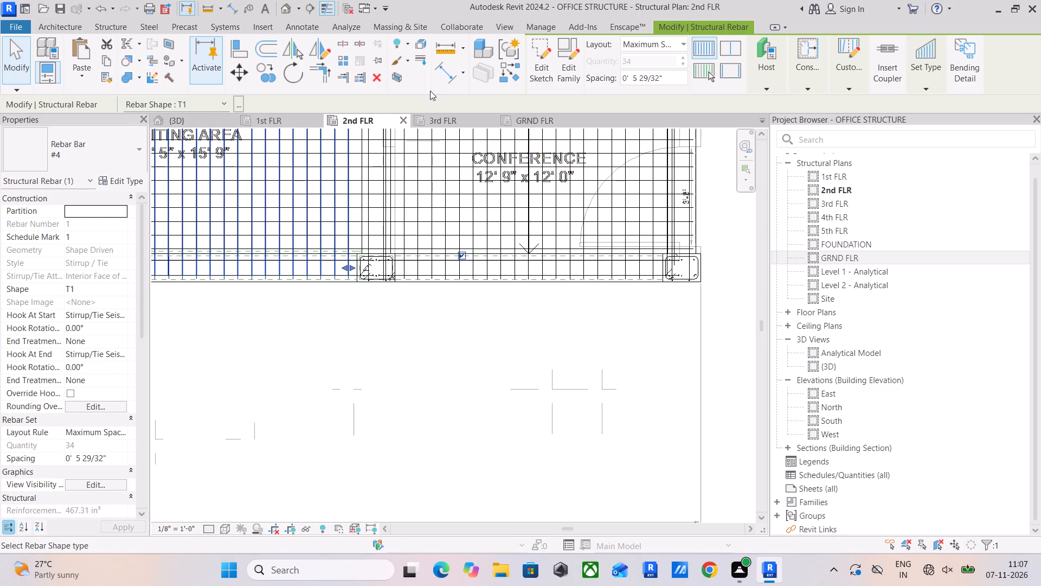
pyautogui.click(404, 78)
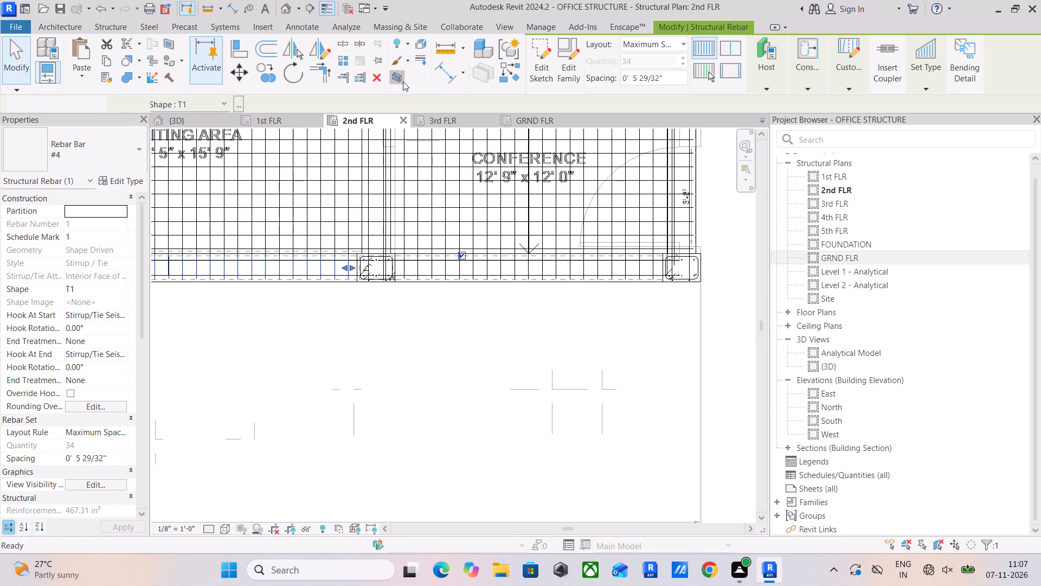
pyautogui.scroll(7, 445, 328)
pyautogui.moveTo(452, 370); pyautogui.dragTo(489, 247, button='middle')
pyautogui.scroll(6, 390, 264)
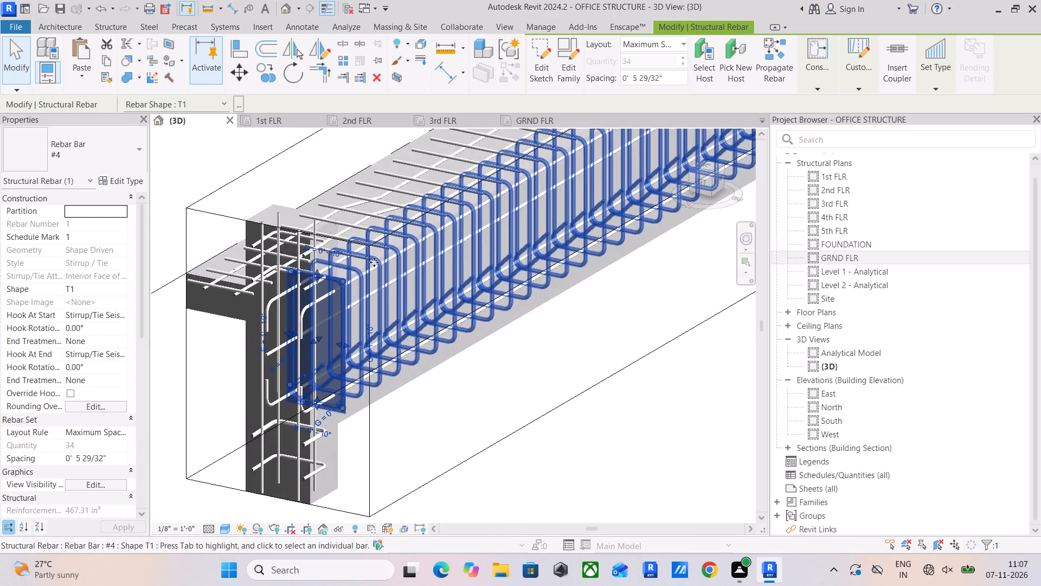
pyautogui.scroll(5, 374, 293)
pyautogui.moveTo(376, 317); pyautogui.dragTo(493, 150, button='middle')
pyautogui.moveTo(712, 422); pyautogui.dragTo(700, 423)
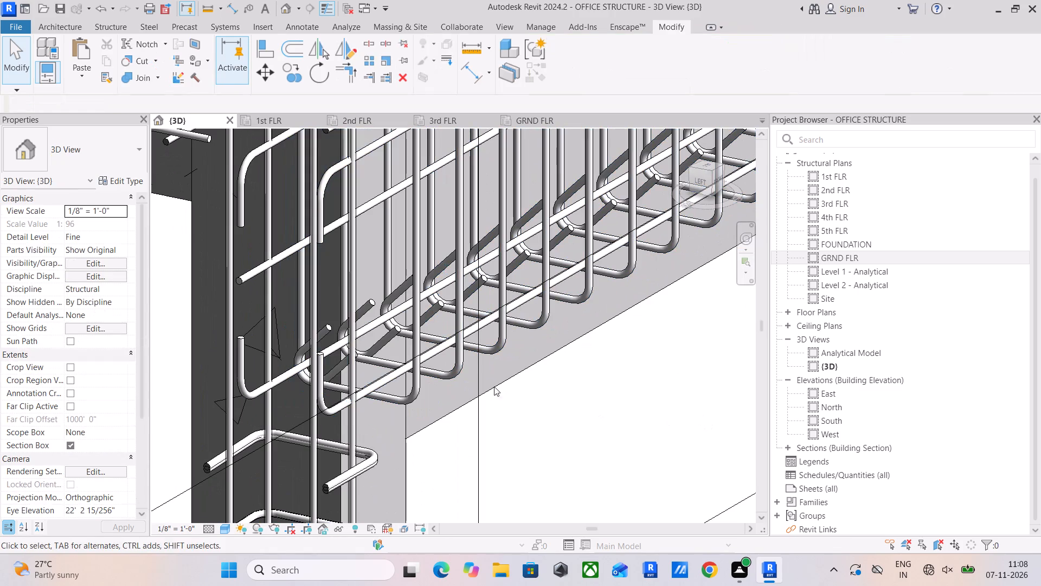
# Mirror a copy of the WAITING AREA south-edge beam's mid-height #4 side bar about an axis drawn along the beam centreline in the top view.
pyautogui.click(251, 271)
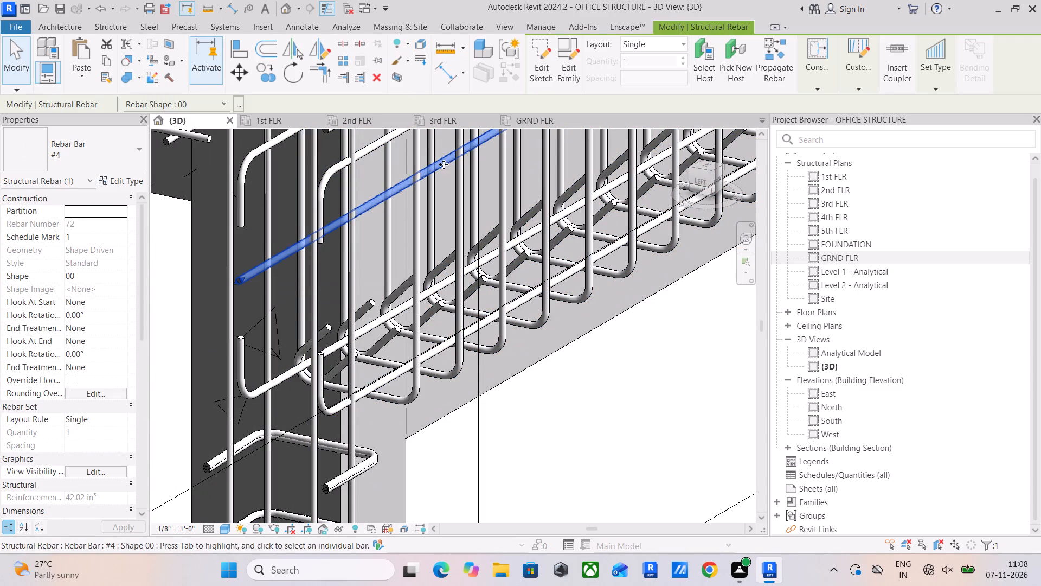
pyautogui.scroll(-8, 337, 340)
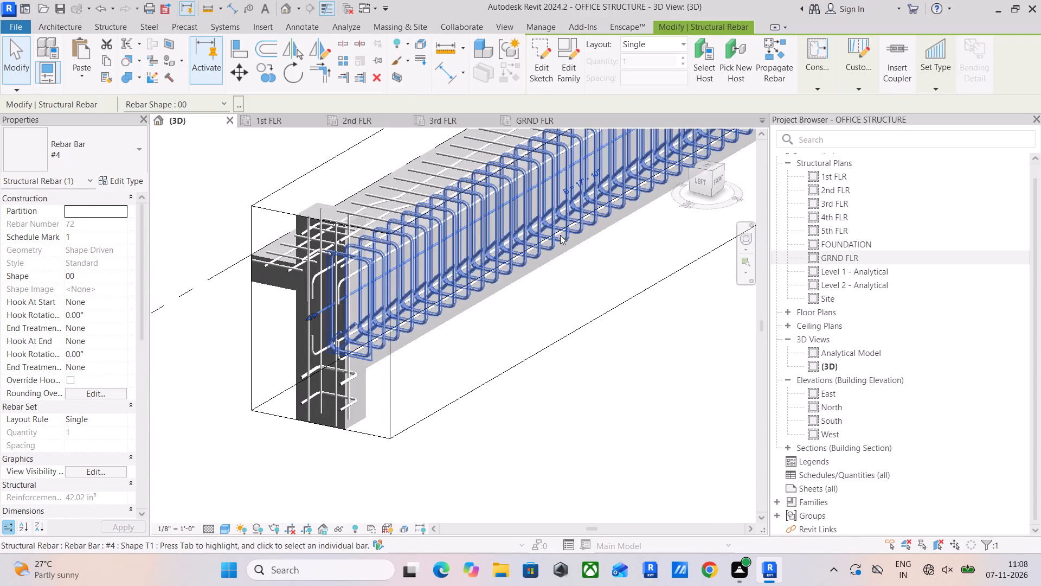
pyautogui.click(710, 164)
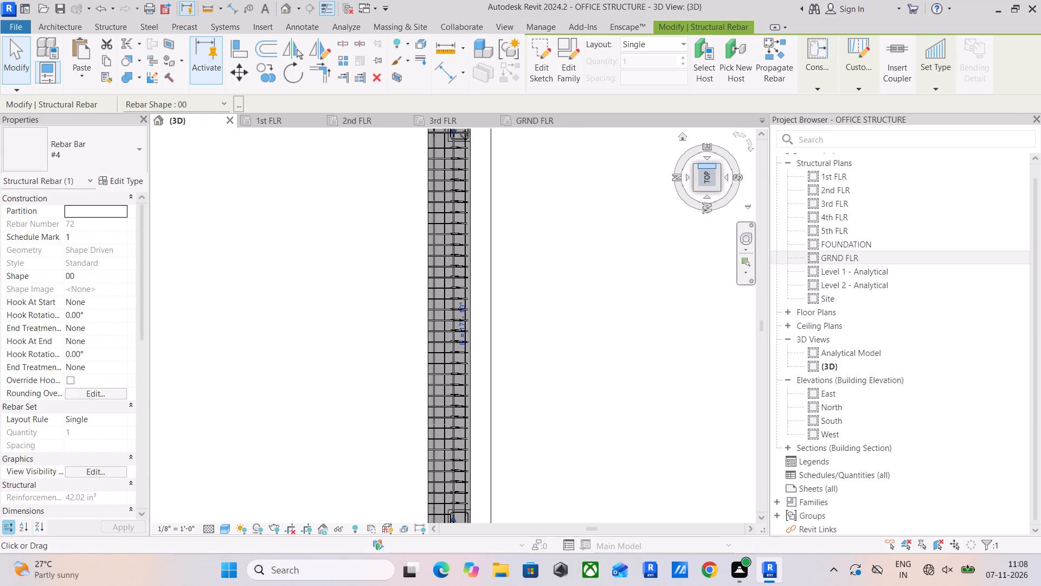
pyautogui.click(314, 50)
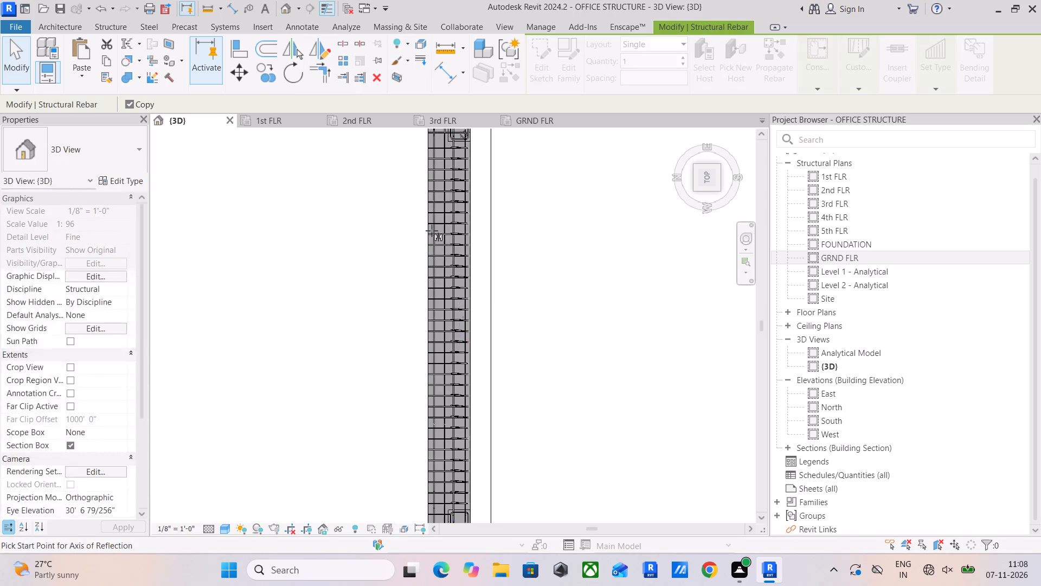
pyautogui.scroll(16, 479, 293)
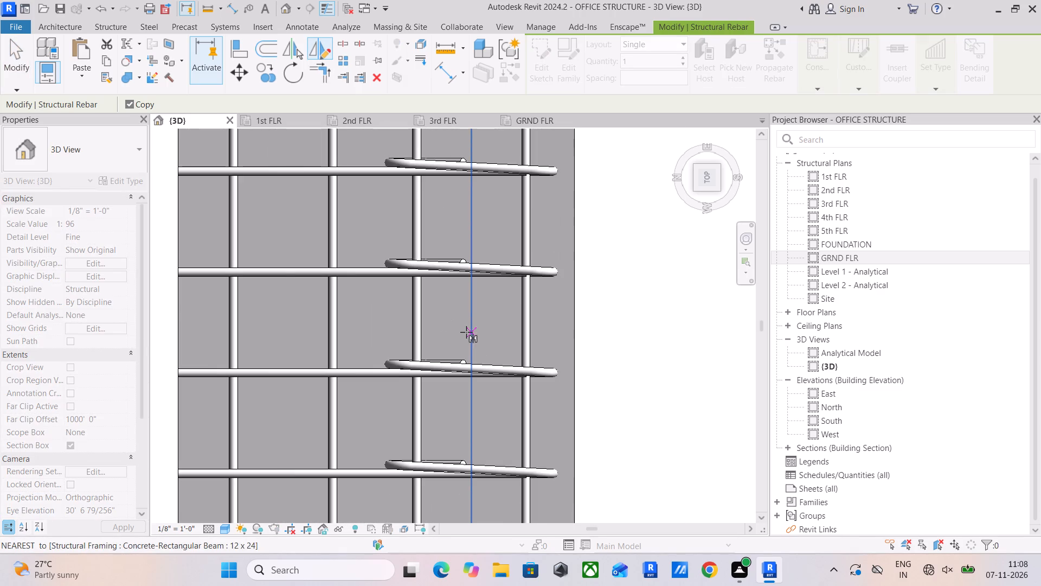
pyautogui.moveTo(468, 333); pyautogui.dragTo(471, 327)
pyautogui.click(475, 296)
pyautogui.scroll(-6, 475, 296)
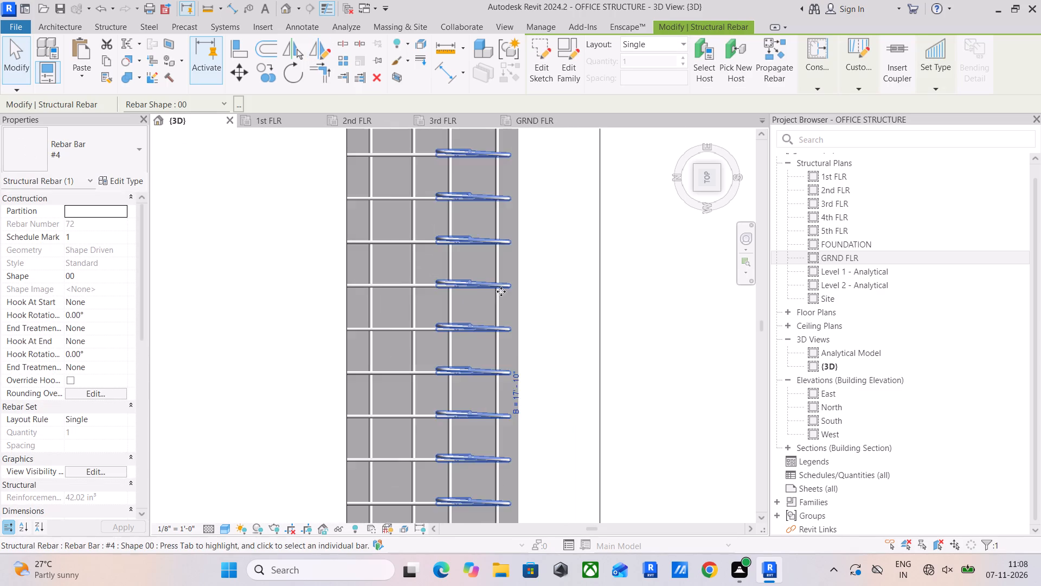
# Examine the mid-height side bars on both faces of the WAITING AREA south-edge beam in 3D.
pyautogui.scroll(-9, 501, 291)
pyautogui.keyDown('shift'); pyautogui.moveTo(518, 298); pyautogui.dragTo(430, 92, button='middle'); pyautogui.keyUp('shift')
pyautogui.scroll(2, 418, 411)
pyautogui.moveTo(423, 388); pyautogui.dragTo(433, 361, button='middle')
pyautogui.scroll(6, 381, 349)
pyautogui.moveTo(311, 440); pyautogui.dragTo(464, 354, button='middle')
pyautogui.moveTo(311, 337); pyautogui.dragTo(311, 342)
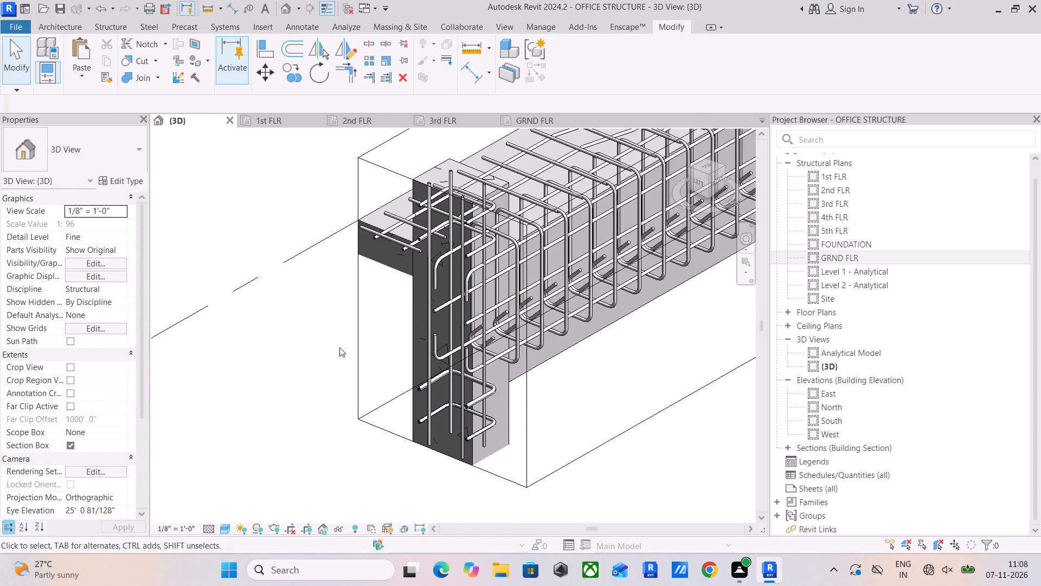
pyautogui.scroll(4, 480, 309)
pyautogui.scroll(-3, 368, 317)
pyautogui.moveTo(397, 333); pyautogui.dragTo(257, 397, button='middle')
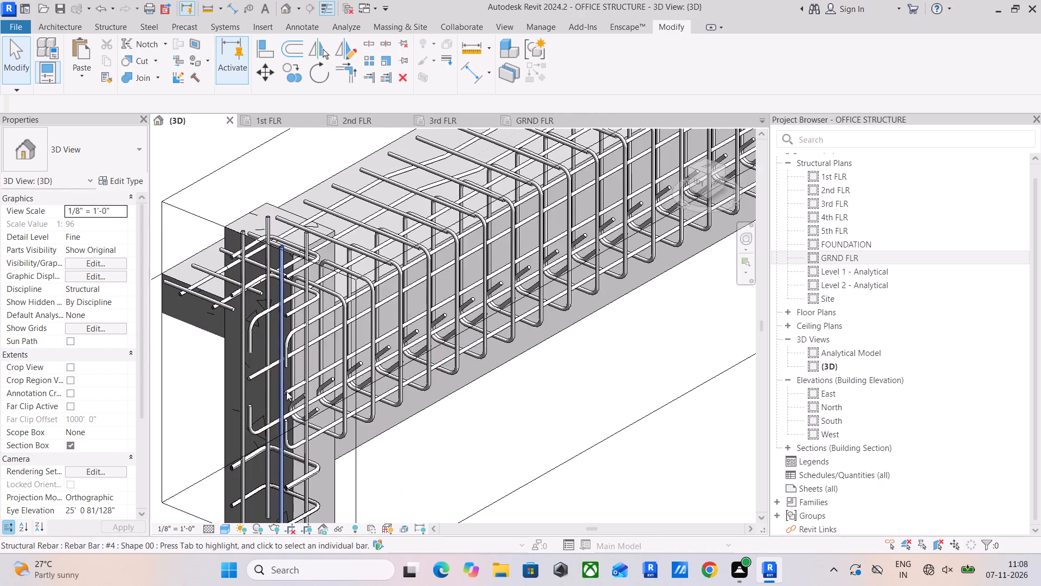
pyautogui.scroll(-4, 286, 391)
pyautogui.moveTo(316, 396); pyautogui.dragTo(280, 434, button='middle')
pyautogui.scroll(-4, 332, 418)
pyautogui.moveTo(405, 424); pyautogui.dragTo(441, 380, button='middle')
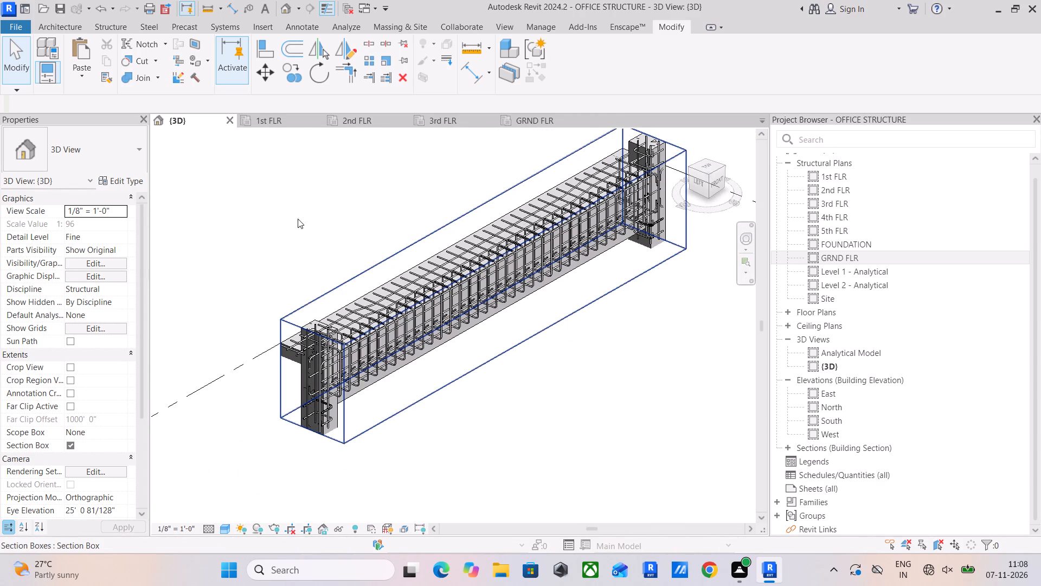
# Isolate the 2nd FLR beam between the MANAGER ROOM and the WAITING AREA in 3D using its stirrup set from the floor plan.
pyautogui.moveTo(345, 126); pyautogui.dragTo(346, 135)
pyautogui.scroll(-5, 391, 318)
pyautogui.moveTo(311, 320); pyautogui.dragTo(457, 321, button='middle')
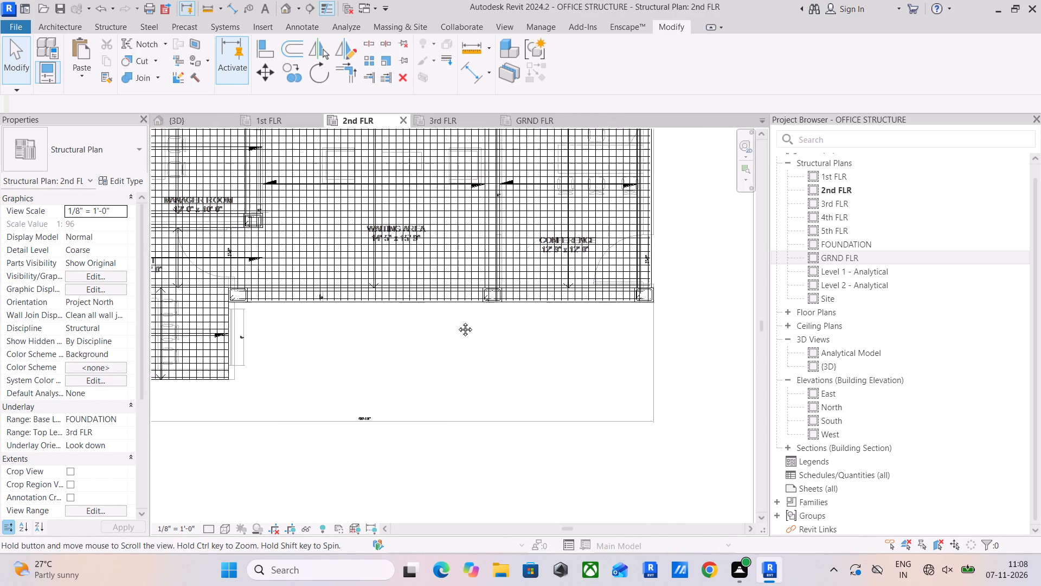
pyautogui.moveTo(457, 321); pyautogui.dragTo(469, 322, button='middle')
pyautogui.scroll(4, 386, 317)
pyautogui.moveTo(286, 304); pyautogui.dragTo(502, 291, button='middle')
pyautogui.scroll(1, 420, 355)
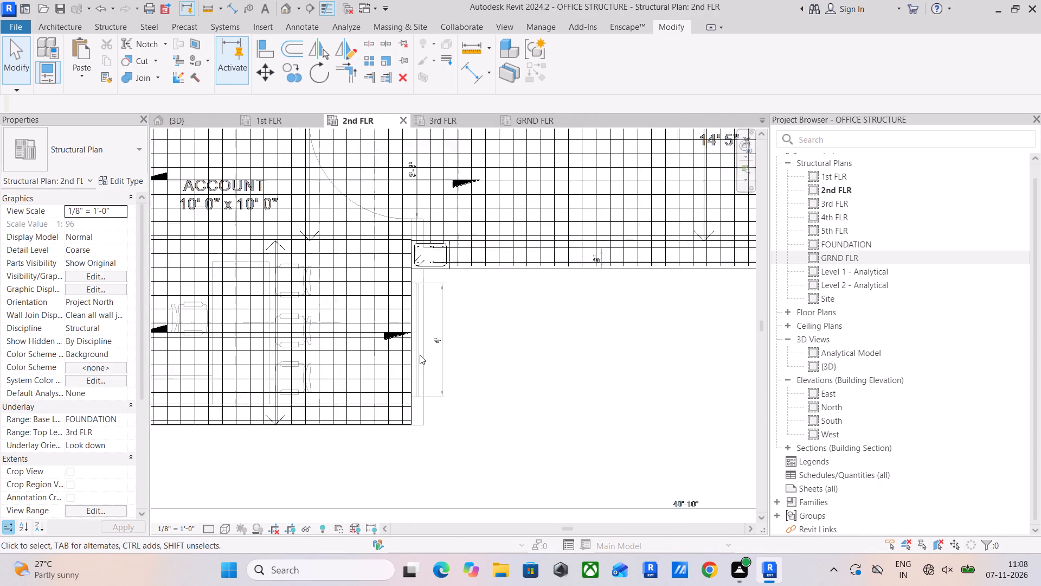
pyautogui.scroll(2, 420, 355)
pyautogui.scroll(-6, 420, 355)
pyautogui.moveTo(441, 364); pyautogui.dragTo(426, 449, button='middle')
pyautogui.moveTo(459, 280); pyautogui.dragTo(440, 392, button='middle')
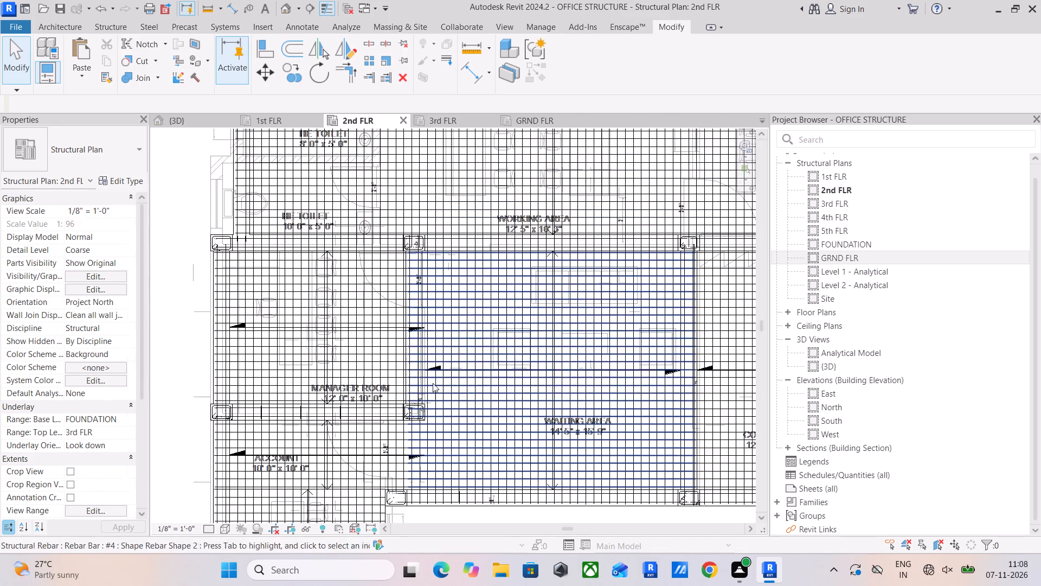
pyautogui.scroll(10, 413, 349)
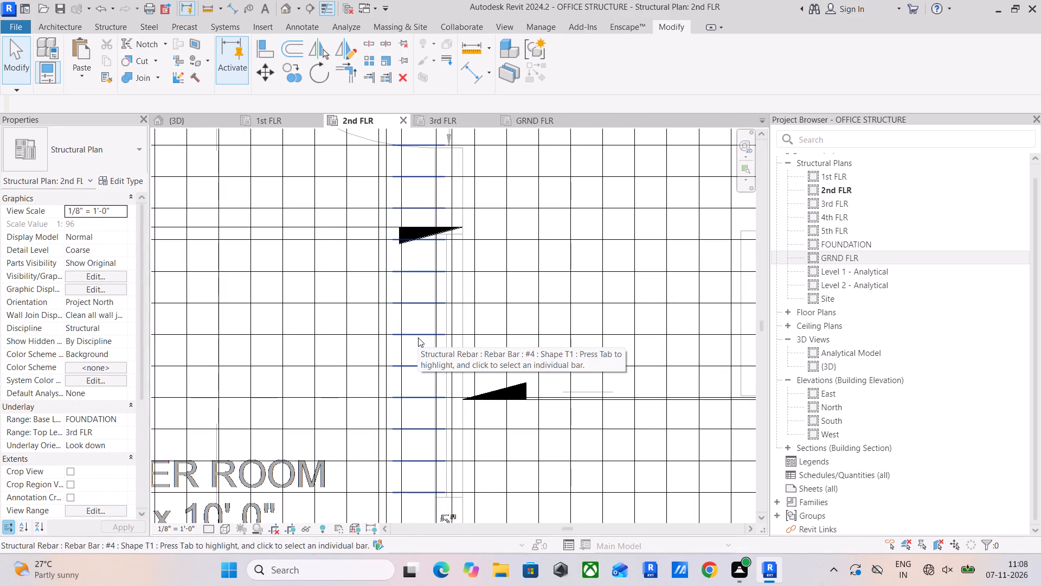
pyautogui.click(418, 337)
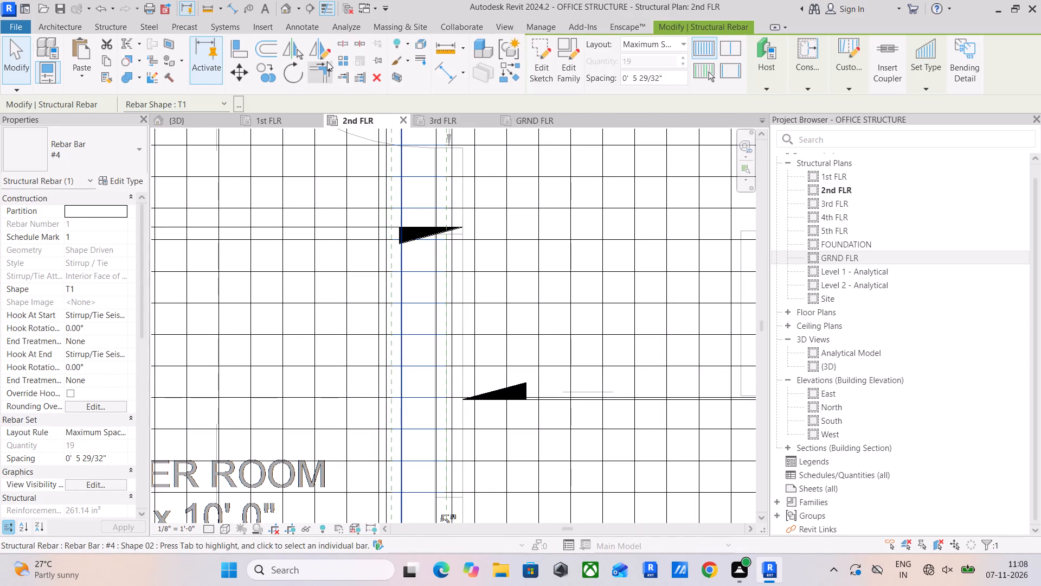
pyautogui.click(399, 82)
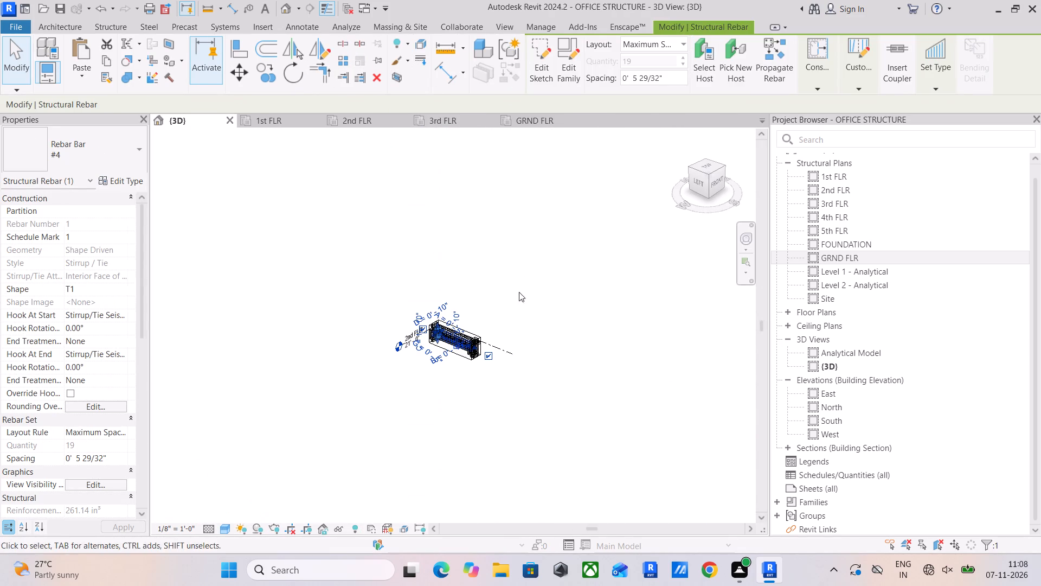
pyautogui.scroll(20, 456, 339)
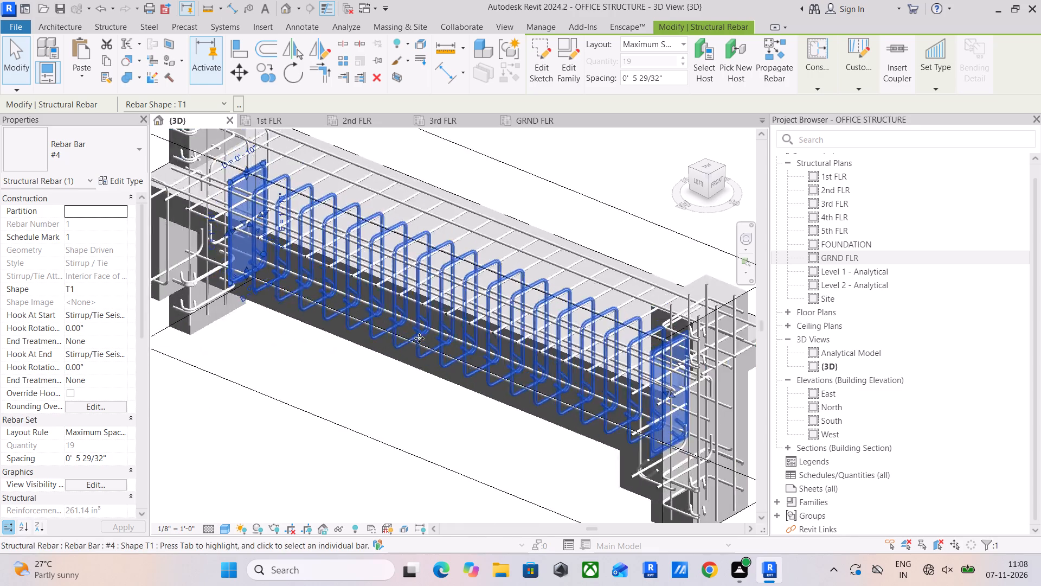
# Examine the side bars of the beam between the MANAGER ROOM and the WAITING AREA from its end and side in 3D.
pyautogui.scroll(1, 419, 338)
pyautogui.click(352, 437)
pyautogui.scroll(-4, 425, 339)
pyautogui.keyDown('shift'); pyautogui.moveTo(512, 364); pyautogui.dragTo(402, 356, button='middle'); pyautogui.keyUp('shift')
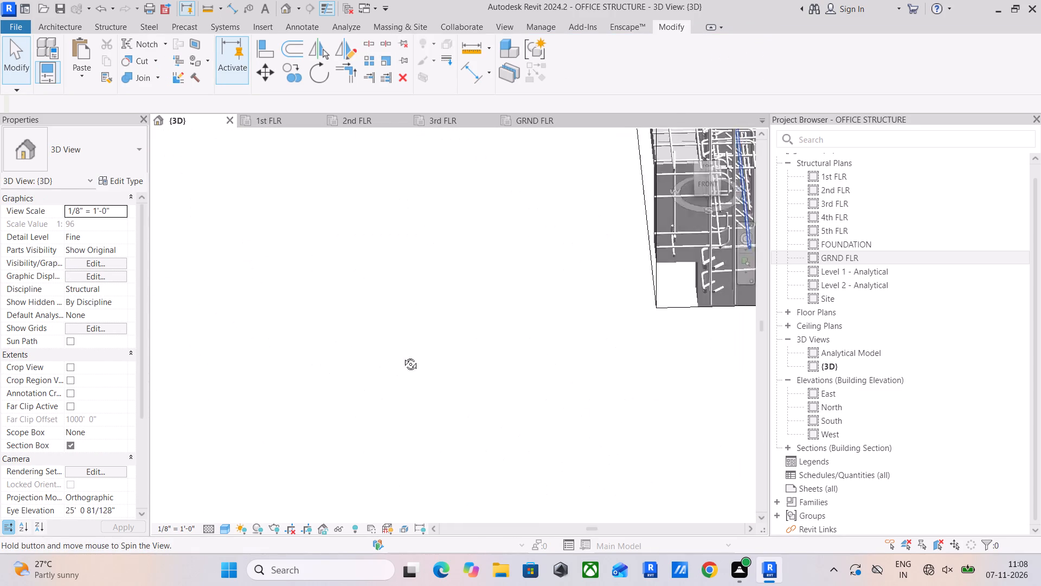
pyautogui.keyDown('shift'); pyautogui.moveTo(402, 356); pyautogui.dragTo(317, 287, button='middle'); pyautogui.keyUp('shift')
pyautogui.moveTo(453, 330); pyautogui.dragTo(122, 431, button='middle')
pyautogui.moveTo(611, 380); pyautogui.dragTo(268, 320, button='middle')
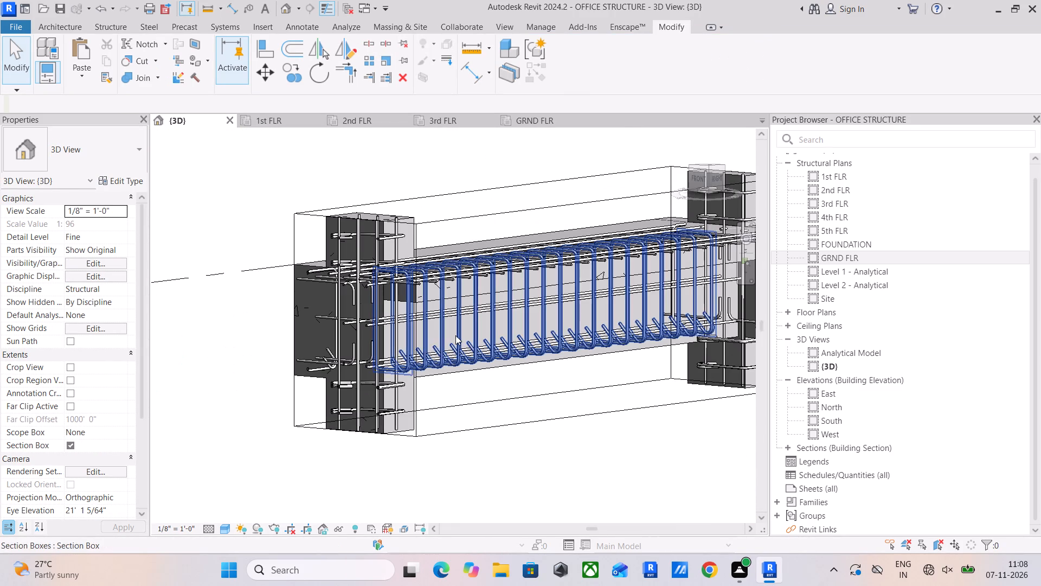
pyautogui.scroll(-5, 413, 325)
pyautogui.moveTo(426, 333); pyautogui.dragTo(432, 356, button='middle')
pyautogui.scroll(-1, 432, 356)
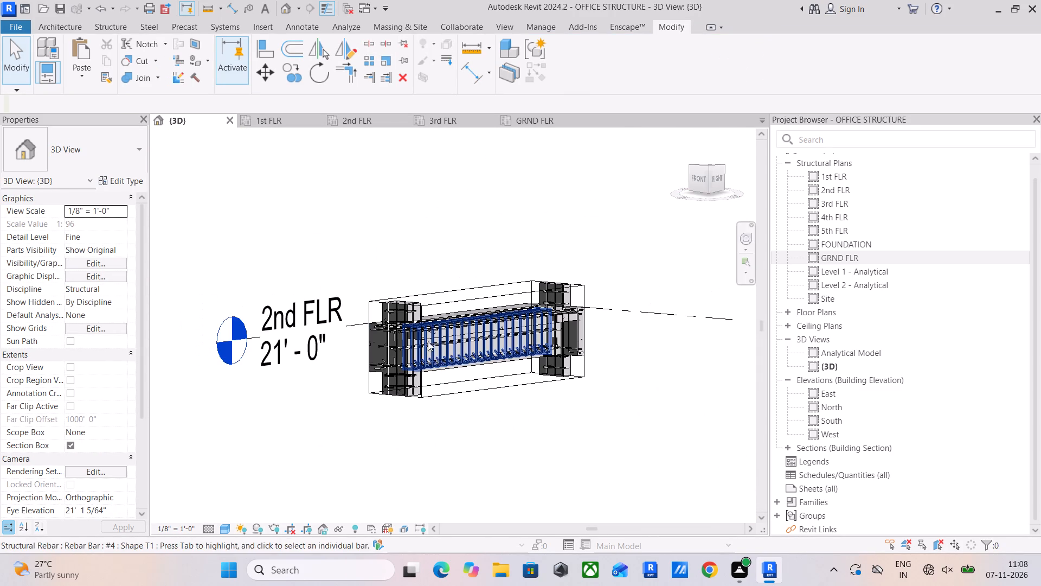
pyautogui.click(389, 239)
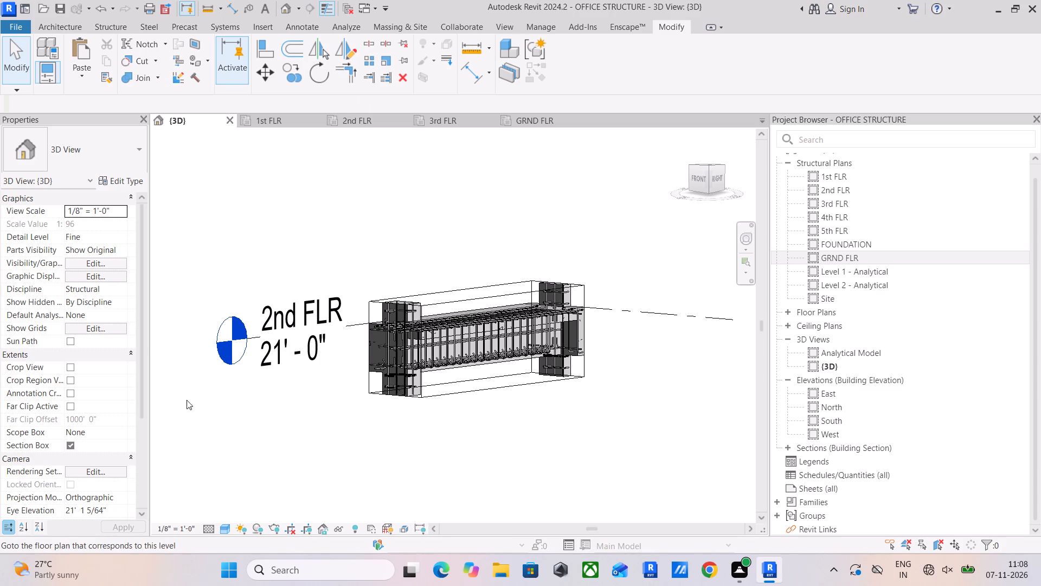
# Turn off the 3D view's section box to show the whole structure.
pyautogui.click(70, 445)
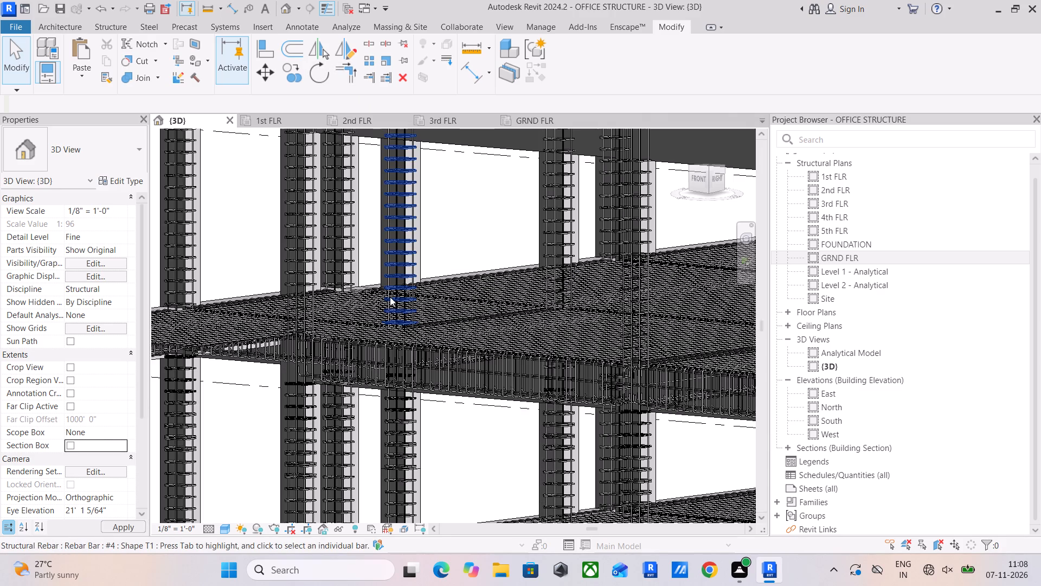
pyautogui.scroll(-7, 390, 296)
# Isolate the 1st FLR east-edge beam beside the DIRECTOR ROOM in 3D using its stirrup set from the floor plan.
pyautogui.click(290, 125)
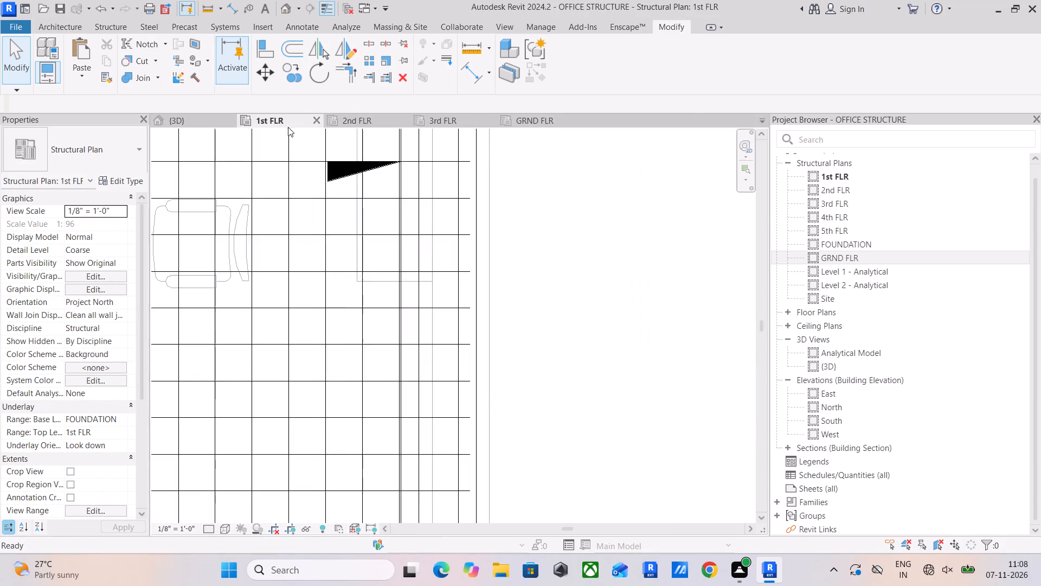
pyautogui.scroll(-5, 404, 337)
pyautogui.moveTo(419, 336); pyautogui.dragTo(459, 243, button='middle')
pyautogui.click(459, 322)
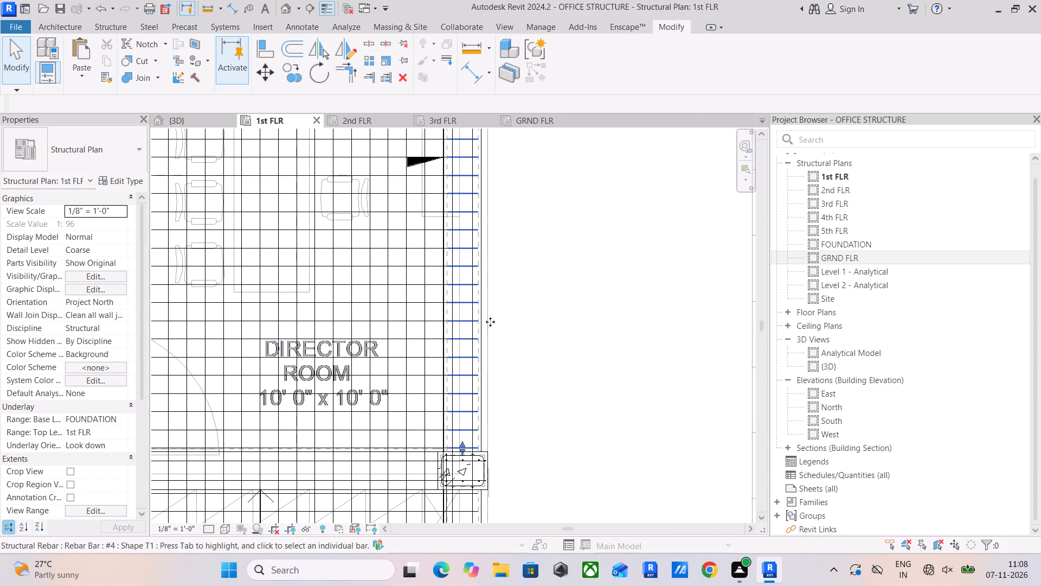
pyautogui.click(400, 81)
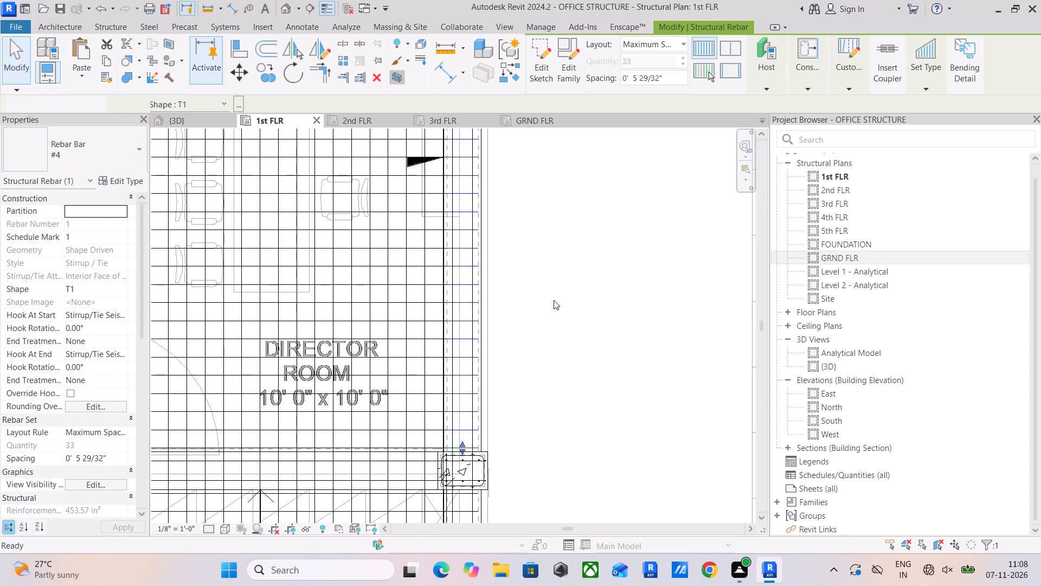
# Examine the side bars of the 1st FLR east-edge beam beside the DIRECTOR ROOM in 3D.
pyautogui.scroll(11, 417, 329)
pyautogui.keyDown('shift'); pyautogui.moveTo(394, 392); pyautogui.dragTo(402, 402, button='middle'); pyautogui.keyUp('shift')
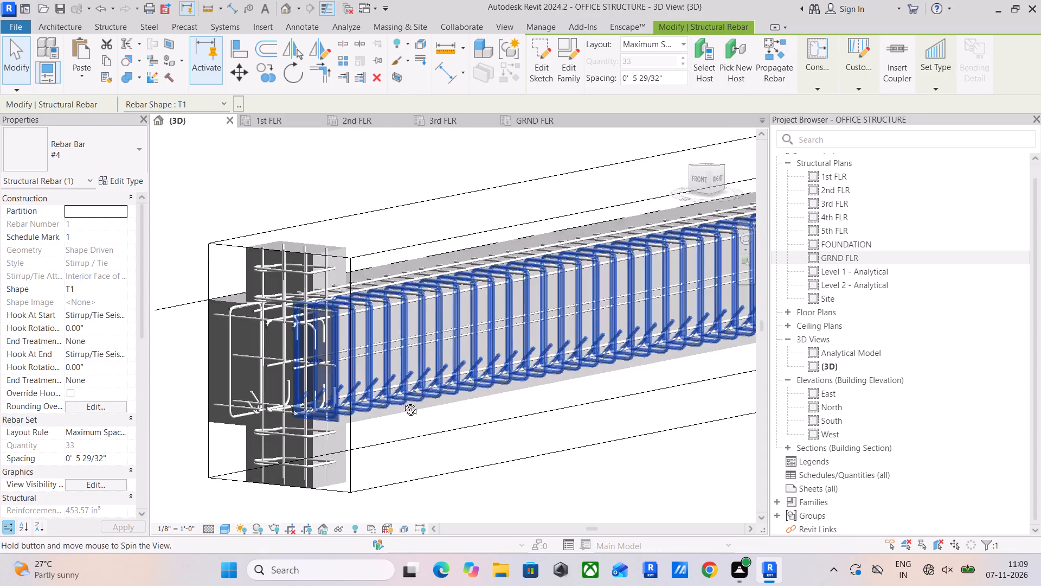
pyautogui.keyDown('shift'); pyautogui.moveTo(402, 402); pyautogui.dragTo(417, 430, button='middle'); pyautogui.keyUp('shift')
pyautogui.moveTo(417, 430); pyautogui.dragTo(414, 403, button='middle')
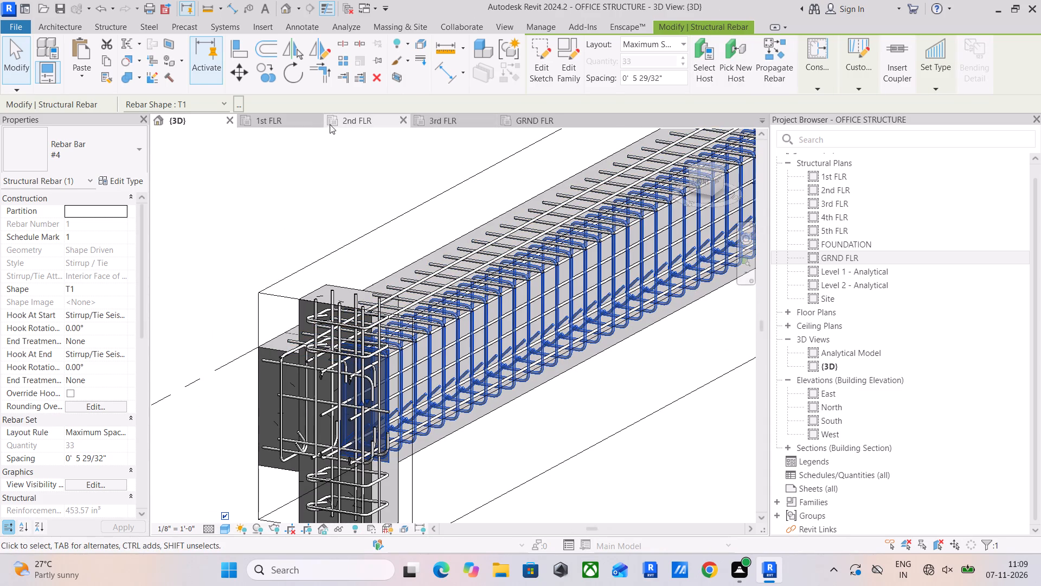
# Isolate the 1st FLR east-edge beam beside the CONFERENCE room south of the DIRECTOR ROOM in 3D using its stirrup set.
pyautogui.click(285, 122)
pyautogui.scroll(-5, 447, 334)
pyautogui.moveTo(475, 329); pyautogui.dragTo(500, 231, button='middle')
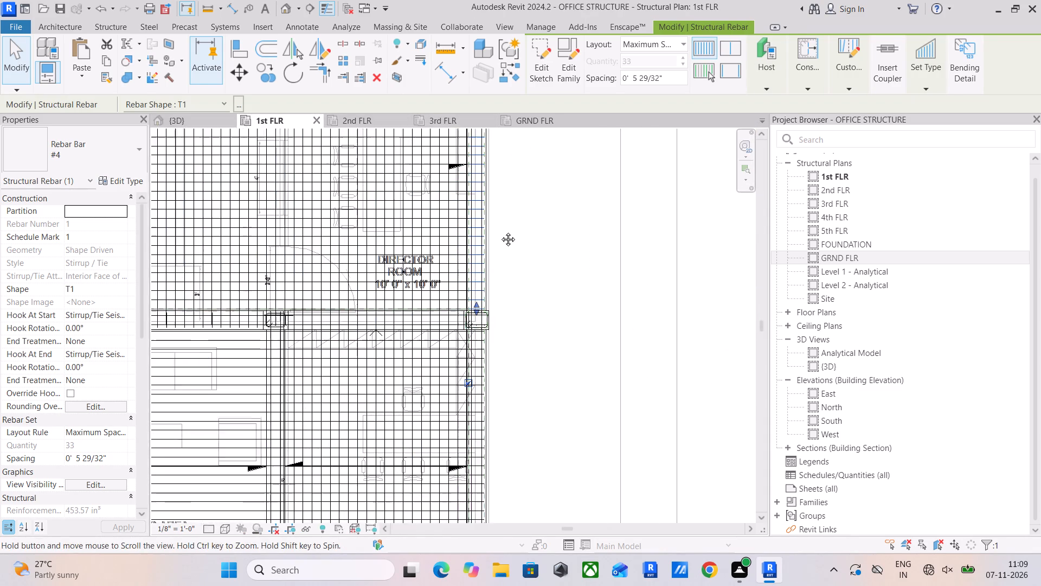
pyautogui.moveTo(500, 231); pyautogui.dragTo(500, 230, button='middle')
pyautogui.scroll(1, 445, 305)
pyautogui.moveTo(474, 337); pyautogui.dragTo(413, 204, button='middle')
pyautogui.scroll(1, 413, 204)
pyautogui.scroll(-8, 434, 301)
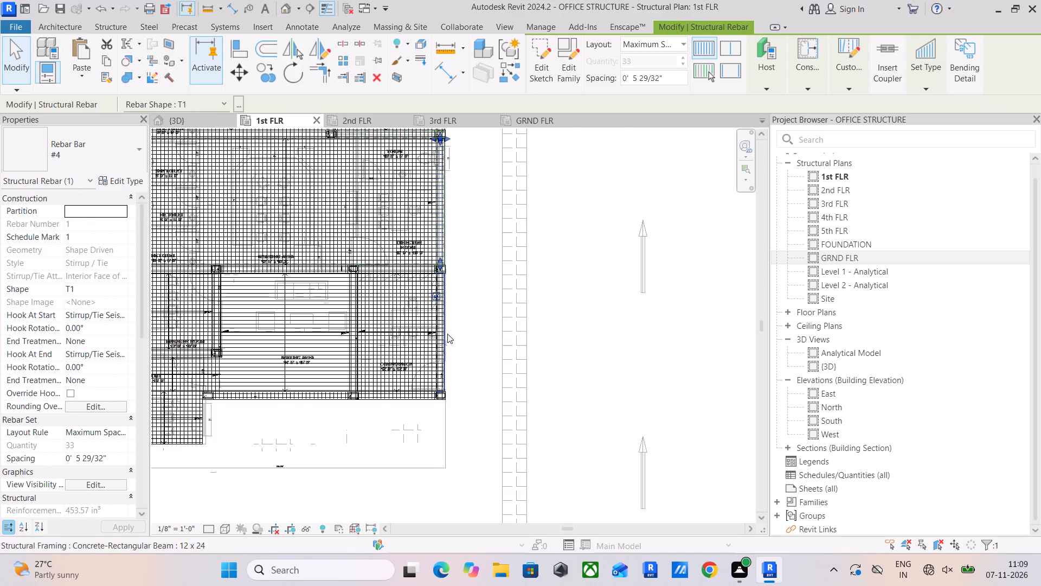
pyautogui.scroll(10, 446, 334)
pyautogui.click(436, 332)
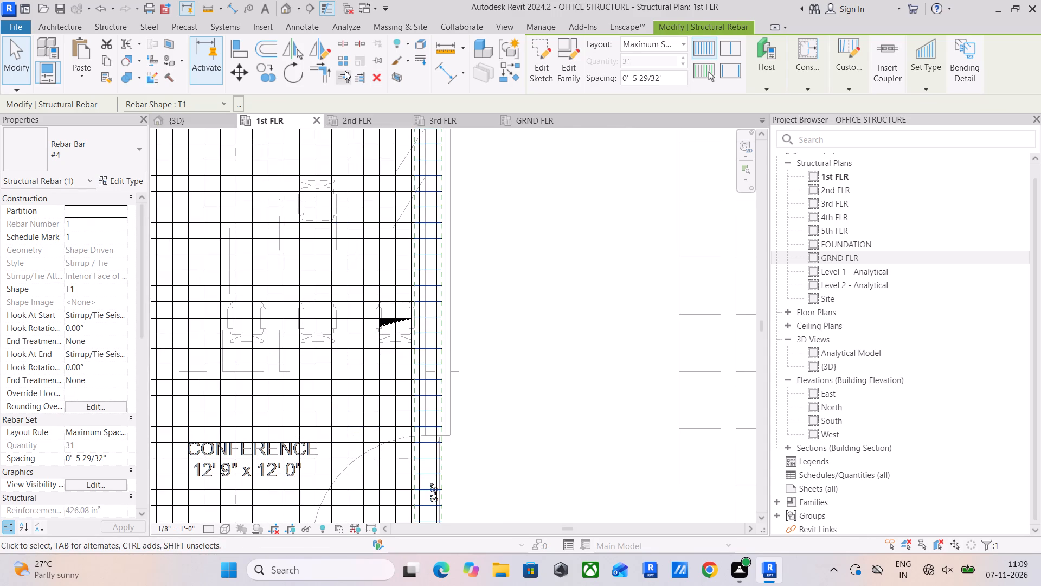
pyautogui.click(404, 80)
pyautogui.scroll(6, 447, 345)
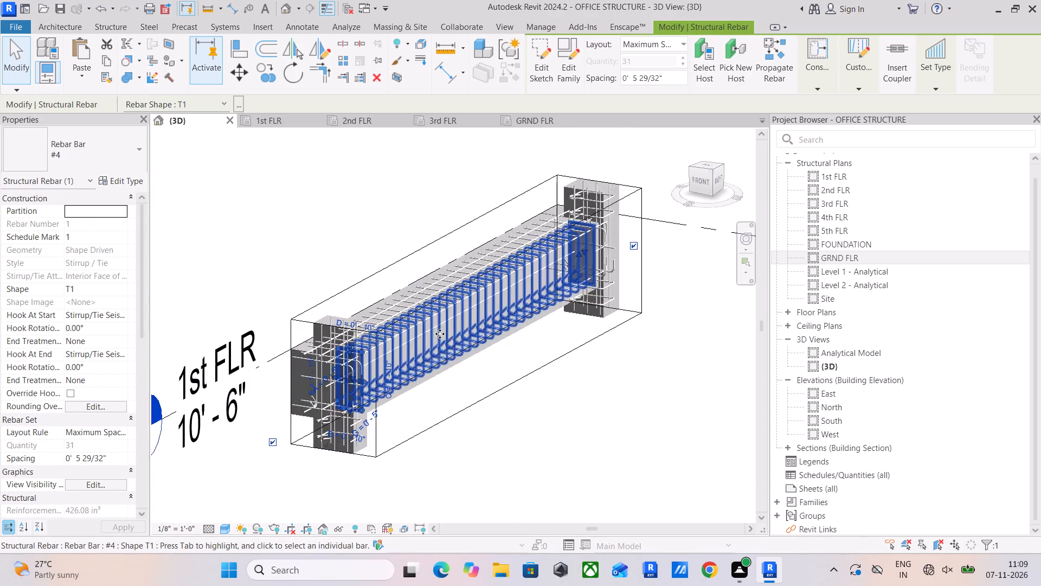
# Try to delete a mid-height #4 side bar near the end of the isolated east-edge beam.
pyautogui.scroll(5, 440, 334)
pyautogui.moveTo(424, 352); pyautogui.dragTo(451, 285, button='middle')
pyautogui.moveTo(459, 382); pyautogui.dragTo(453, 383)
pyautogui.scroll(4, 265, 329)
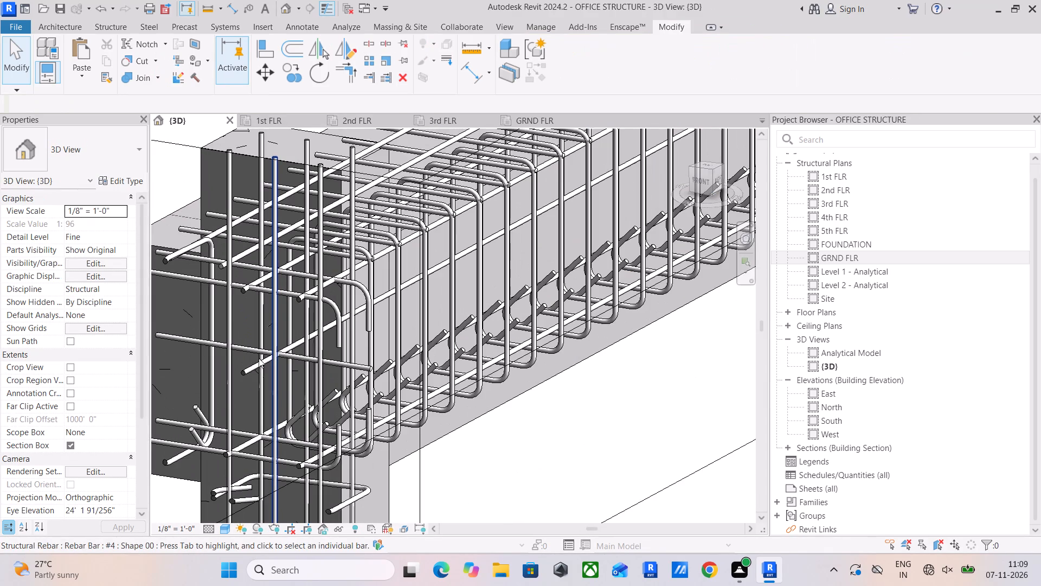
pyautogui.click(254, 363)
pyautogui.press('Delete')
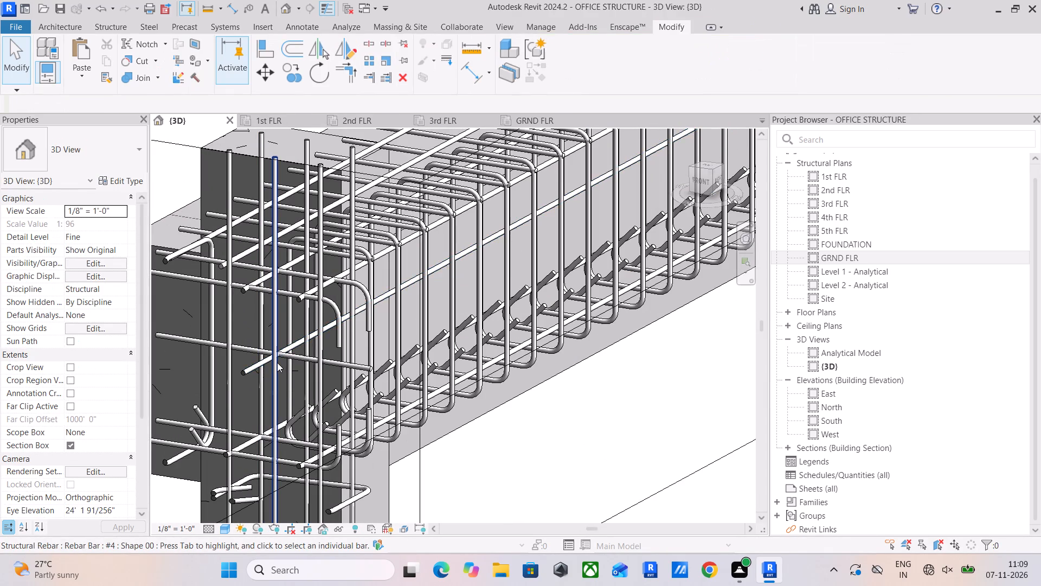
# Mirror a copy of the mid-height #4 side bar about the east-edge beam's lengthwise centreline, drawing the axis in the top view.
pyautogui.click(254, 369)
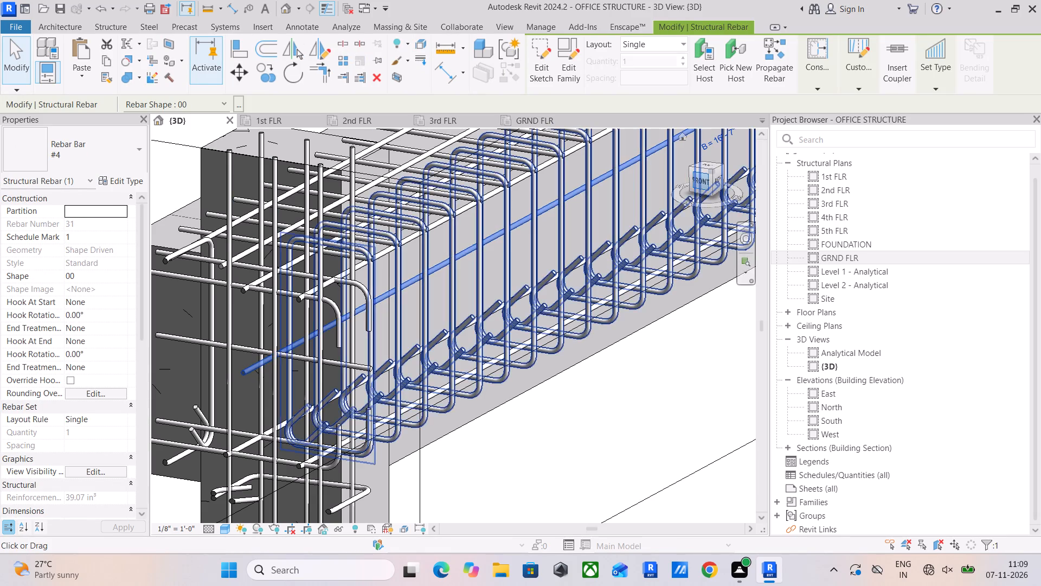
pyautogui.moveTo(702, 183); pyautogui.dragTo(709, 200)
pyautogui.click(704, 170)
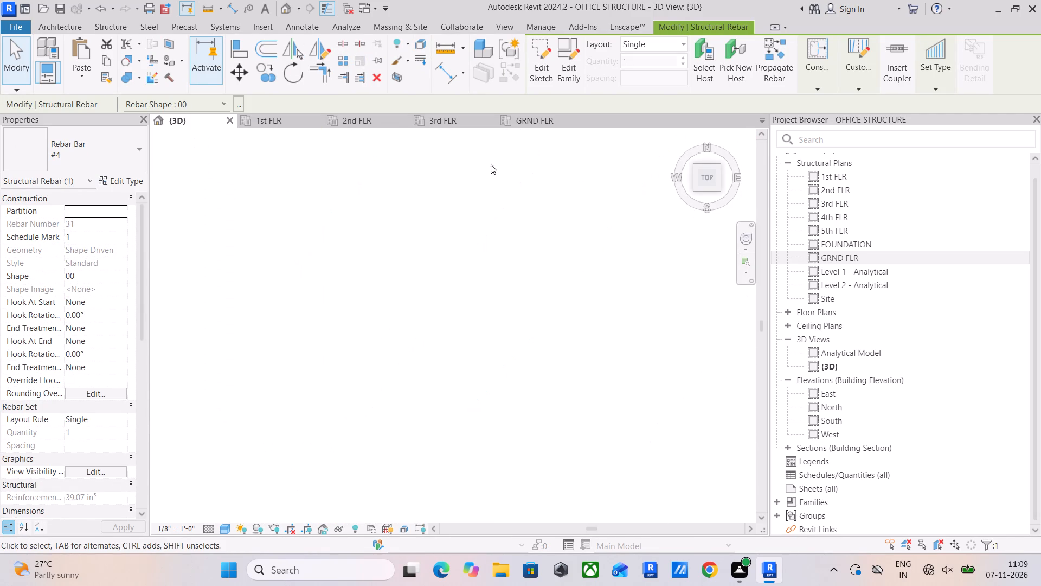
pyautogui.click(319, 48)
pyautogui.scroll(7, 465, 282)
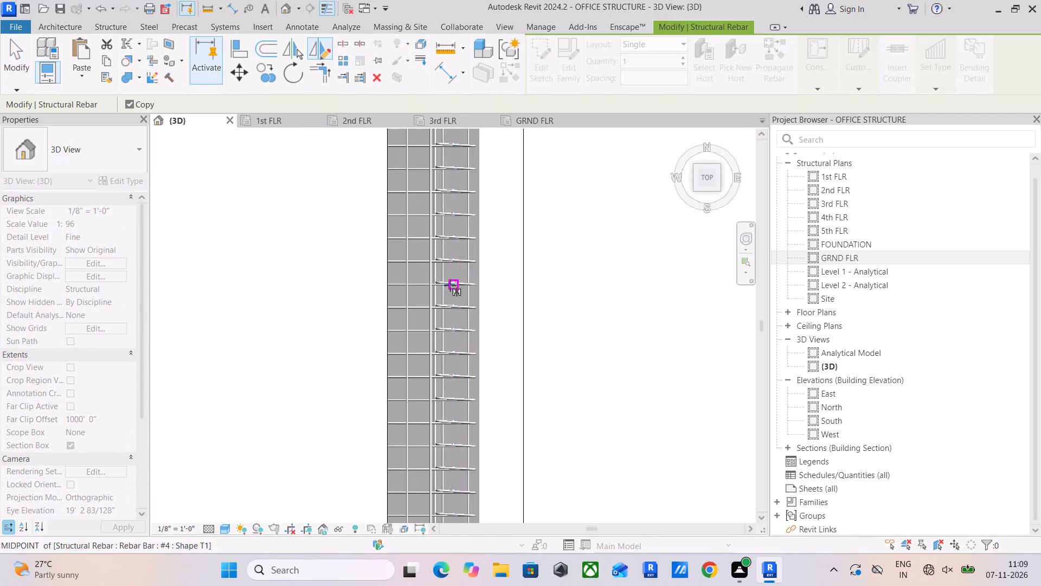
pyautogui.scroll(4, 450, 285)
pyautogui.moveTo(463, 315); pyautogui.dragTo(464, 310)
pyautogui.click(463, 292)
pyautogui.scroll(-9, 513, 297)
pyautogui.click(604, 289)
pyautogui.scroll(-5, 594, 301)
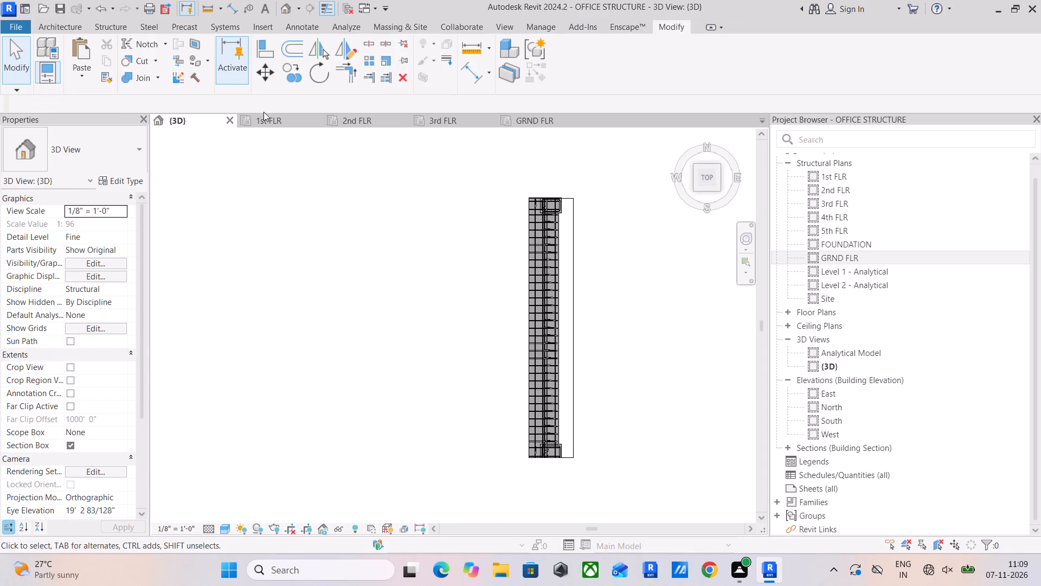
# Isolate the 1st FLR east-edge beam beside the CONFERENCE room north of the TOILET in 3D using its stirrup set.
pyautogui.click(278, 118)
pyautogui.scroll(-5, 410, 273)
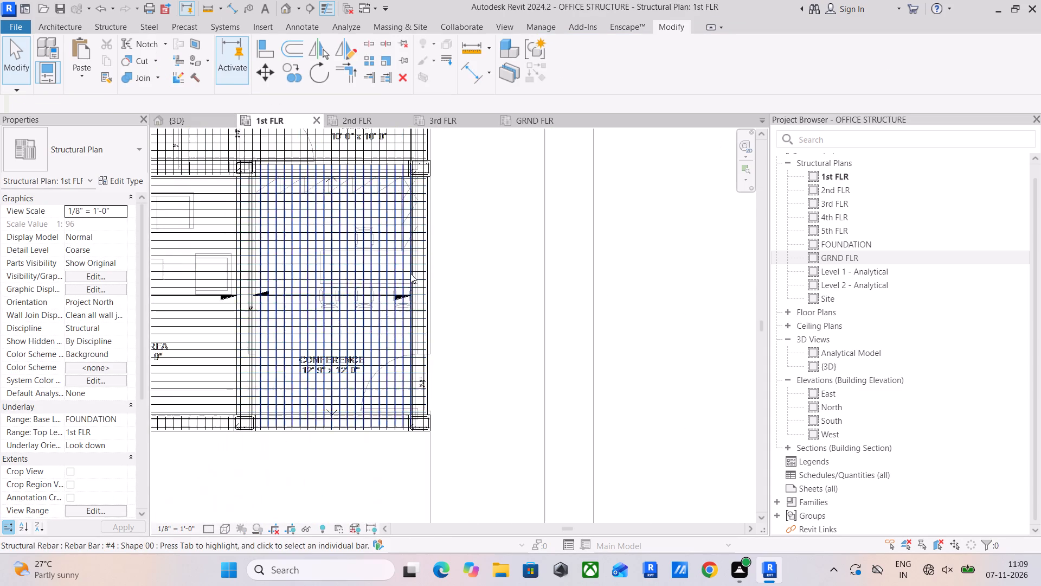
pyautogui.moveTo(413, 276); pyautogui.dragTo(413, 434, button='middle')
pyautogui.moveTo(442, 296); pyautogui.dragTo(442, 426, button='middle')
pyautogui.moveTo(448, 329); pyautogui.dragTo(448, 441, button='middle')
pyautogui.scroll(2, 422, 212)
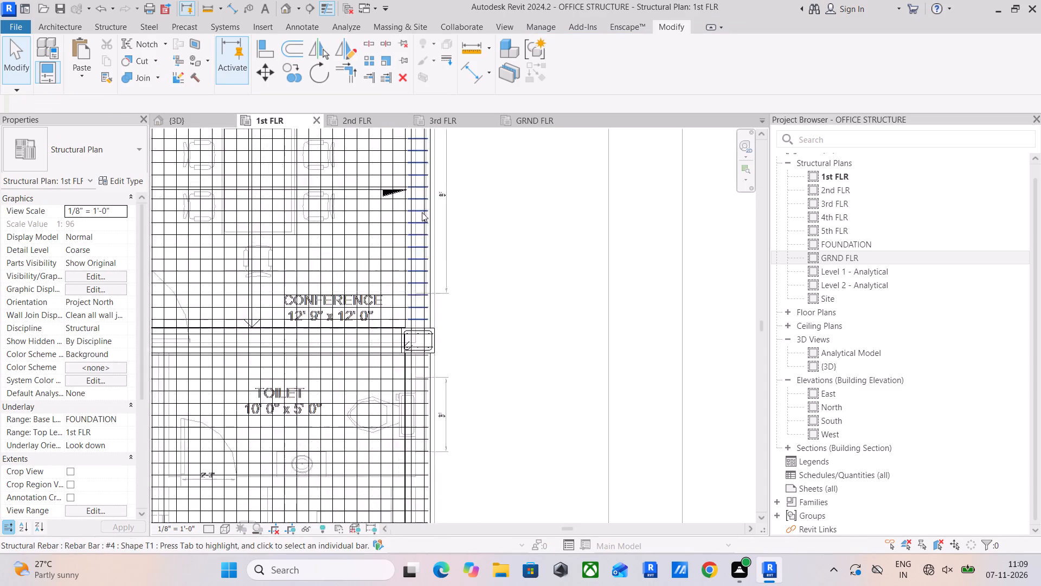
pyautogui.scroll(8, 422, 212)
pyautogui.click(421, 279)
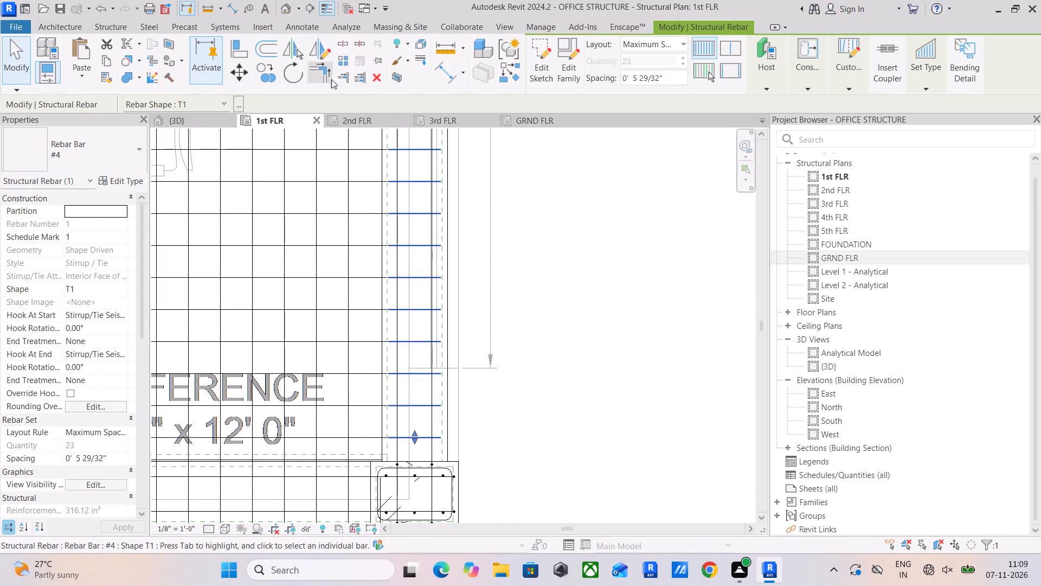
pyautogui.click(388, 72)
pyautogui.click(395, 75)
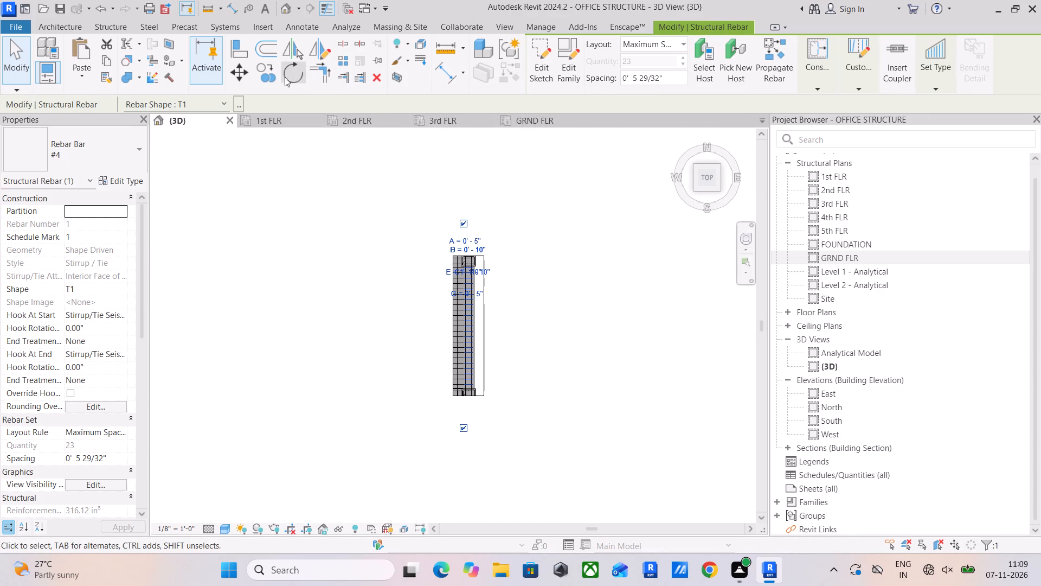
pyautogui.click(286, 128)
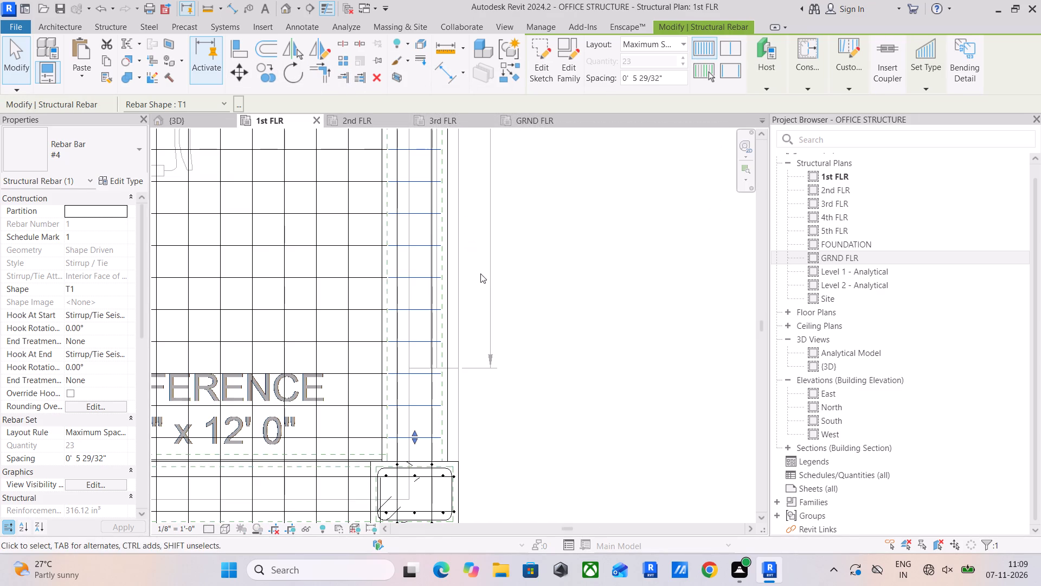
pyautogui.moveTo(619, 315); pyautogui.dragTo(611, 320)
pyautogui.click(416, 307)
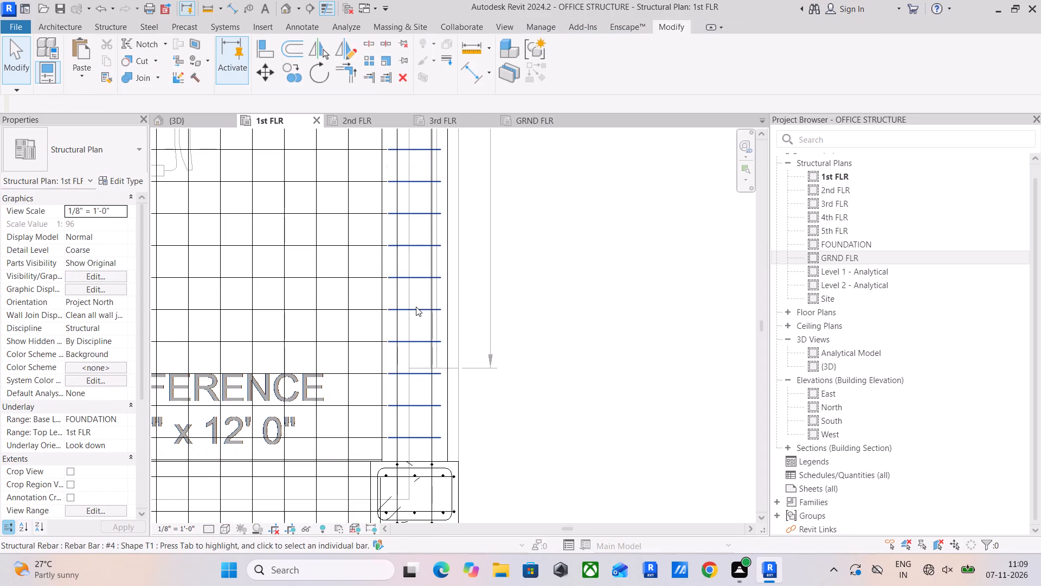
pyautogui.click(394, 79)
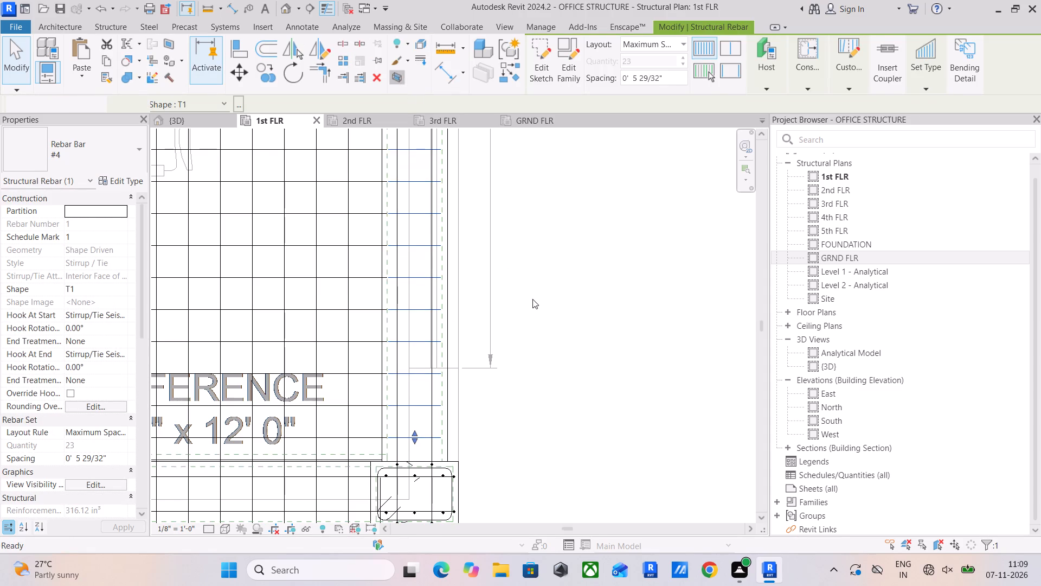
# Examine the side bars of the east-edge beam beside the northern CONFERENCE room from its end and side in 3D.
pyautogui.keyDown('shift'); pyautogui.moveTo(495, 348); pyautogui.dragTo(408, 198, button='middle'); pyautogui.keyUp('shift')
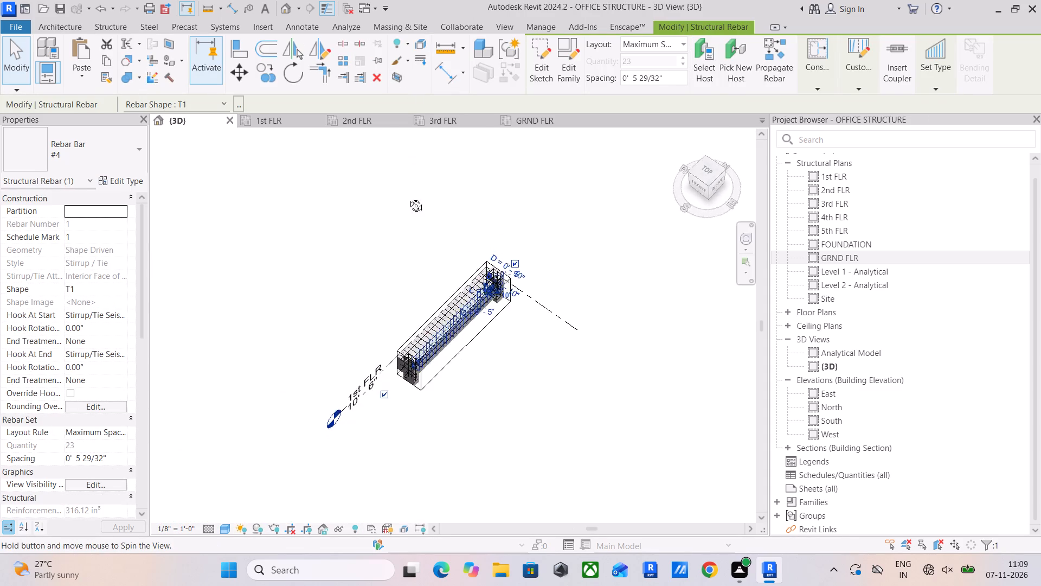
pyautogui.keyDown('shift'); pyautogui.moveTo(408, 198); pyautogui.dragTo(410, 151, button='middle'); pyautogui.keyUp('shift')
pyautogui.keyDown('shift'); pyautogui.scroll(1, 464, 357); pyautogui.keyUp('shift')
pyautogui.keyDown('shift'); pyautogui.moveTo(451, 295); pyautogui.dragTo(444, 259, button='middle'); pyautogui.keyUp('shift')
pyautogui.keyDown('shift'); pyautogui.scroll(14, 434, 344); pyautogui.keyUp('shift')
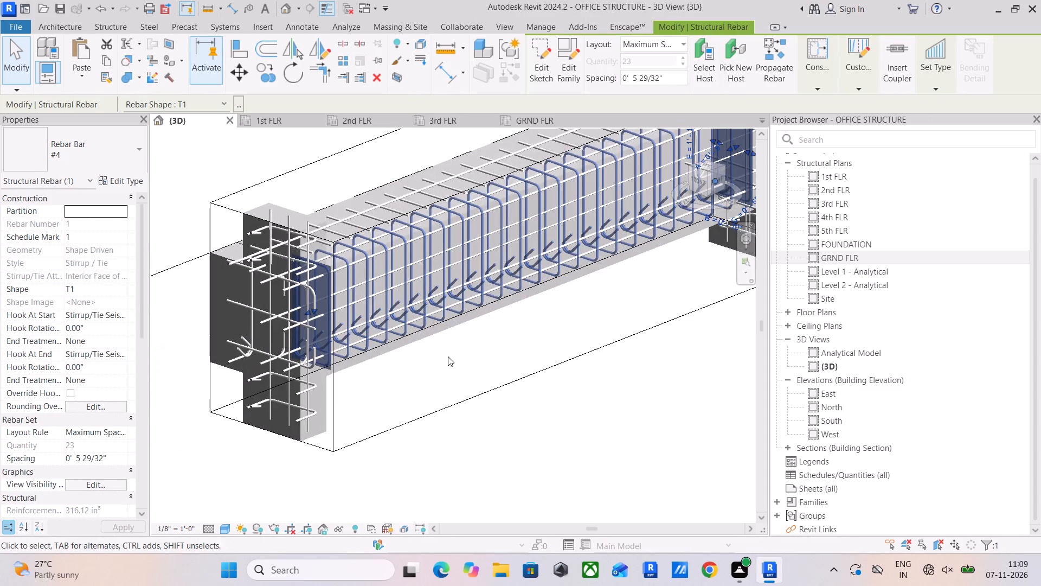
pyautogui.scroll(-5, 531, 279)
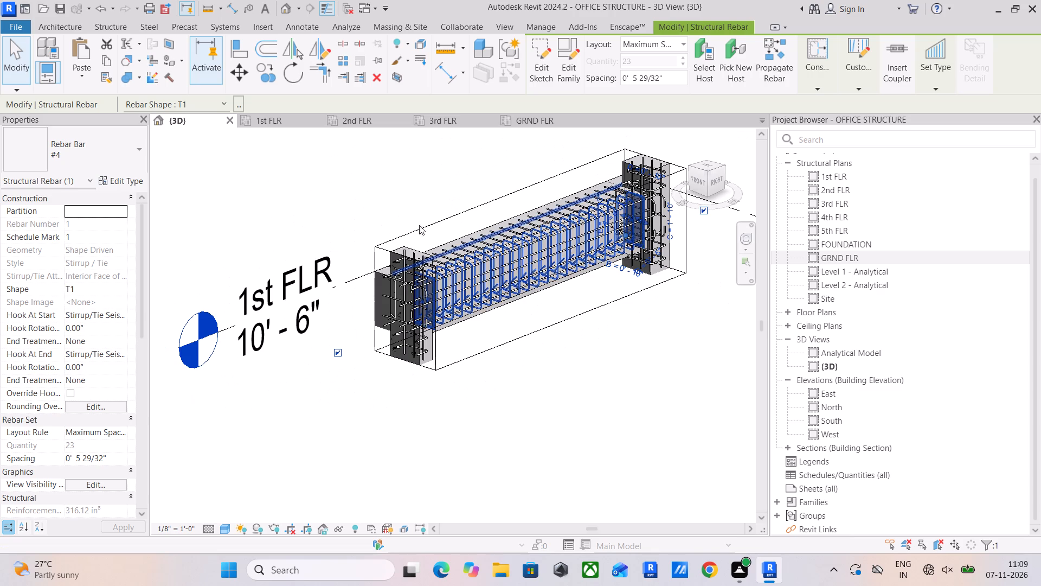
# Isolate the 1st FLR north-edge beam along the CONFERENCE room in 3D using its stirrup set from the floor plan.
pyautogui.click(267, 120)
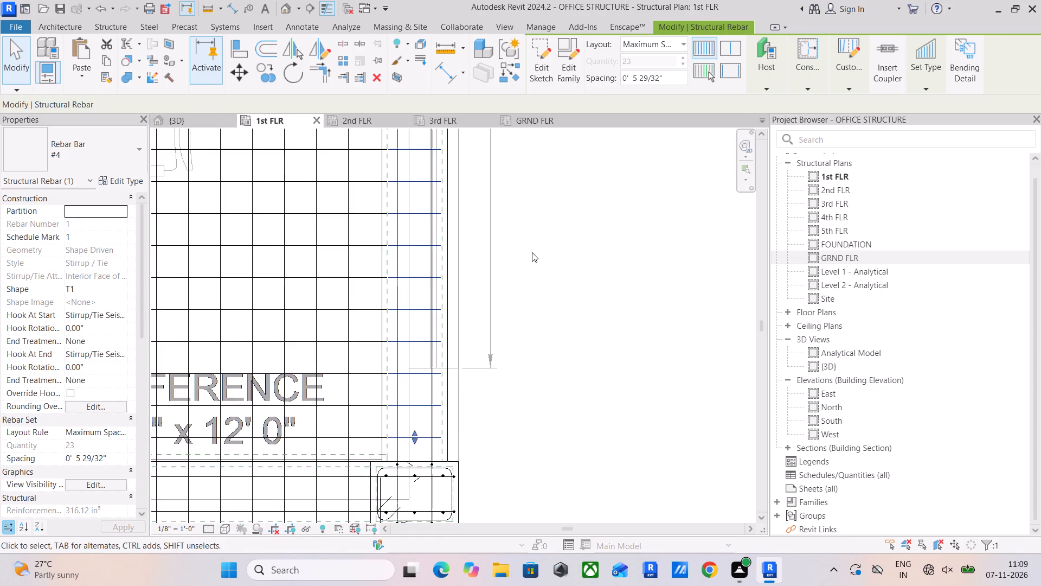
pyautogui.scroll(-4, 498, 246)
pyautogui.moveTo(526, 263); pyautogui.dragTo(588, 512, button='middle')
pyautogui.click(633, 342)
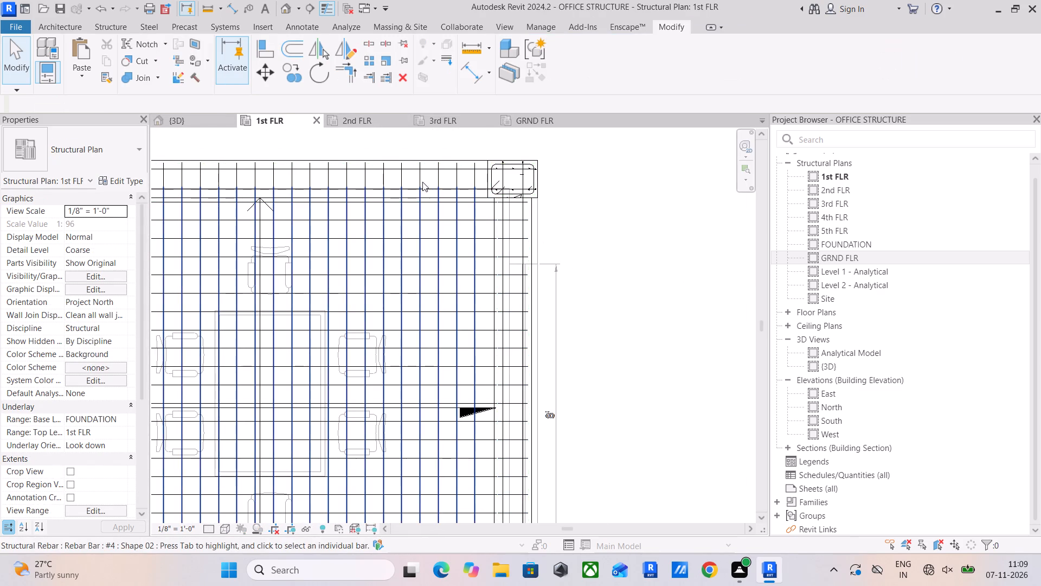
pyautogui.click(422, 171)
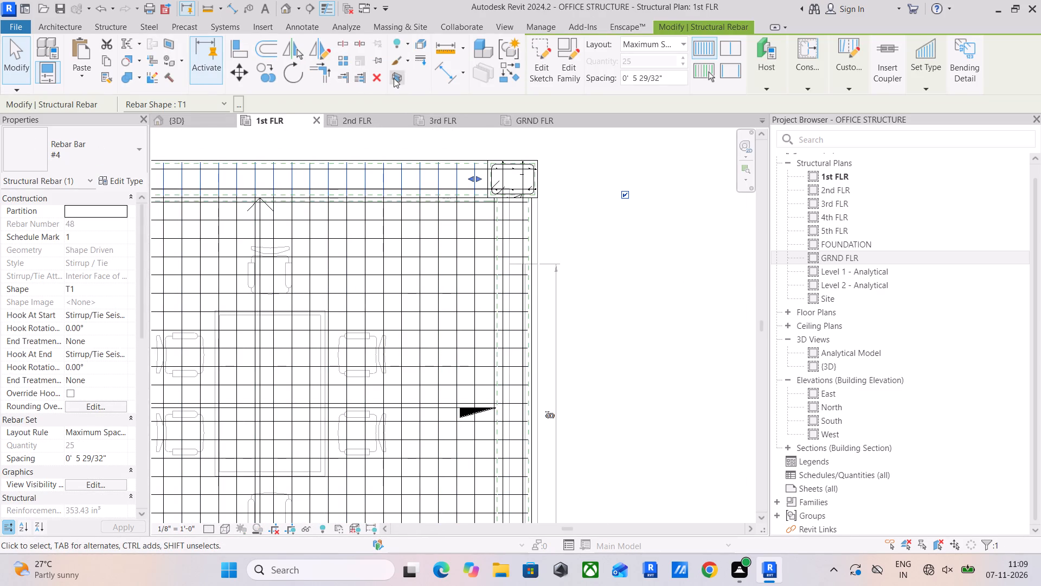
pyautogui.click(394, 78)
pyautogui.scroll(5, 433, 329)
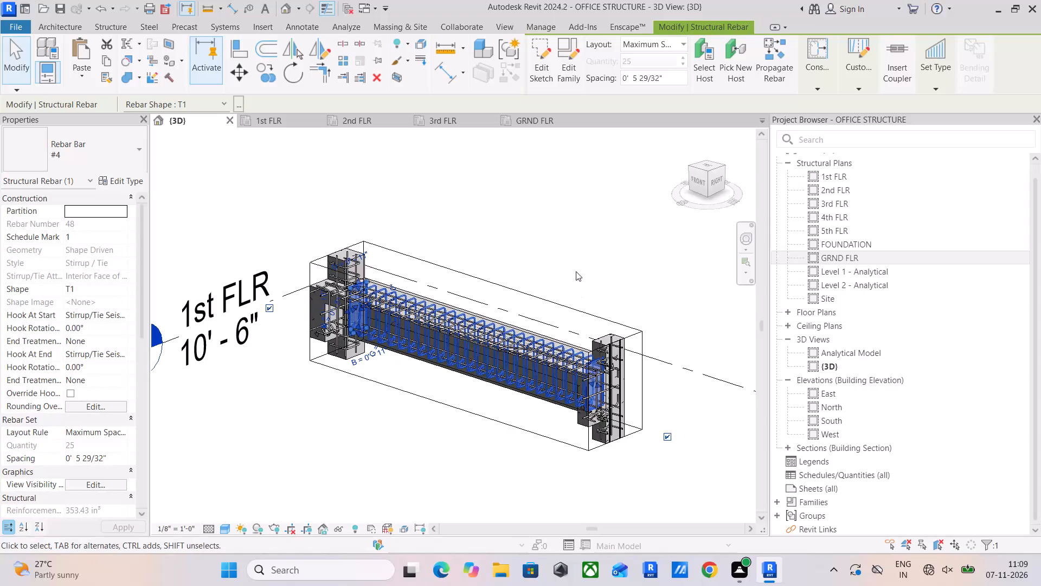
# Mirror a copy of the north-edge beam's mid-height #4 side bar about the beam's lengthwise centreline, drawing the axis in the top view.
pyautogui.scroll(5, 395, 313)
pyautogui.moveTo(414, 351); pyautogui.dragTo(248, 265, button='middle')
pyautogui.keyDown('shift'); pyautogui.moveTo(671, 359); pyautogui.dragTo(547, 349, button='middle'); pyautogui.keyUp('shift')
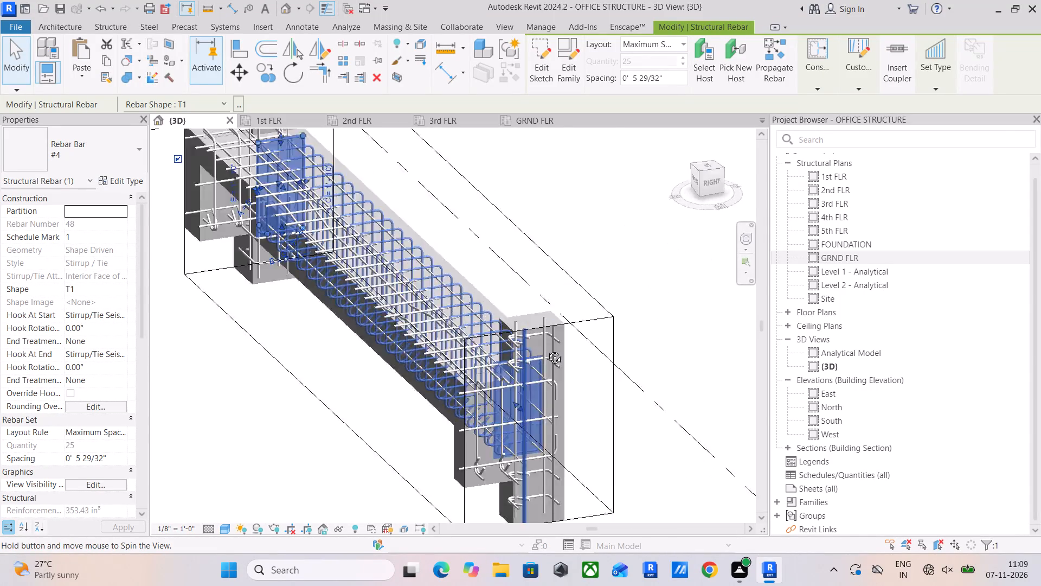
pyautogui.keyDown('shift'); pyautogui.moveTo(547, 349); pyautogui.dragTo(494, 341, button='middle'); pyautogui.keyUp('shift')
pyautogui.scroll(5, 321, 335)
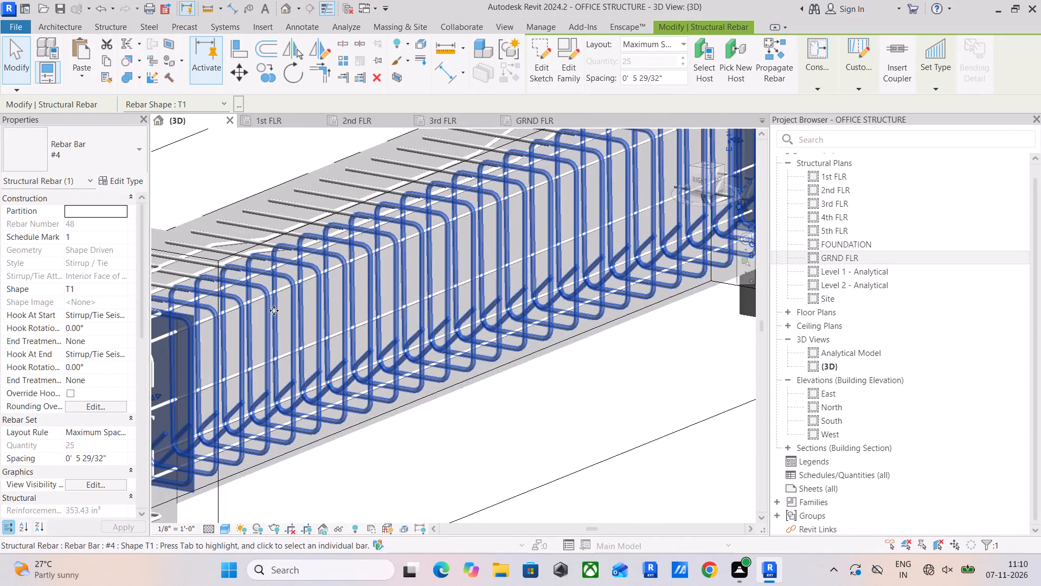
pyautogui.moveTo(435, 495); pyautogui.dragTo(434, 489)
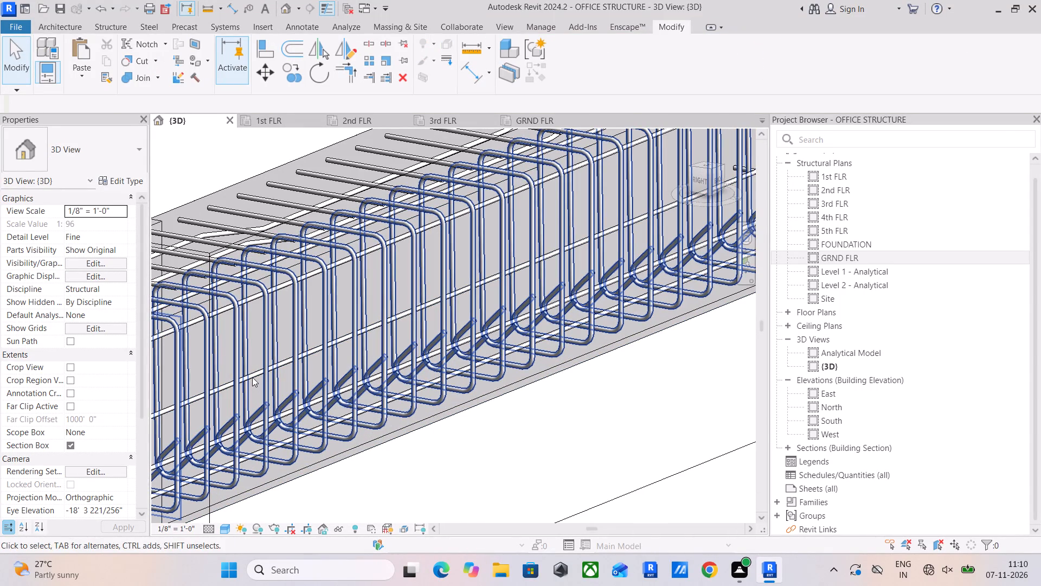
pyautogui.click(252, 377)
pyautogui.scroll(-3, 288, 354)
pyautogui.moveTo(389, 369); pyautogui.dragTo(454, 400, button='middle')
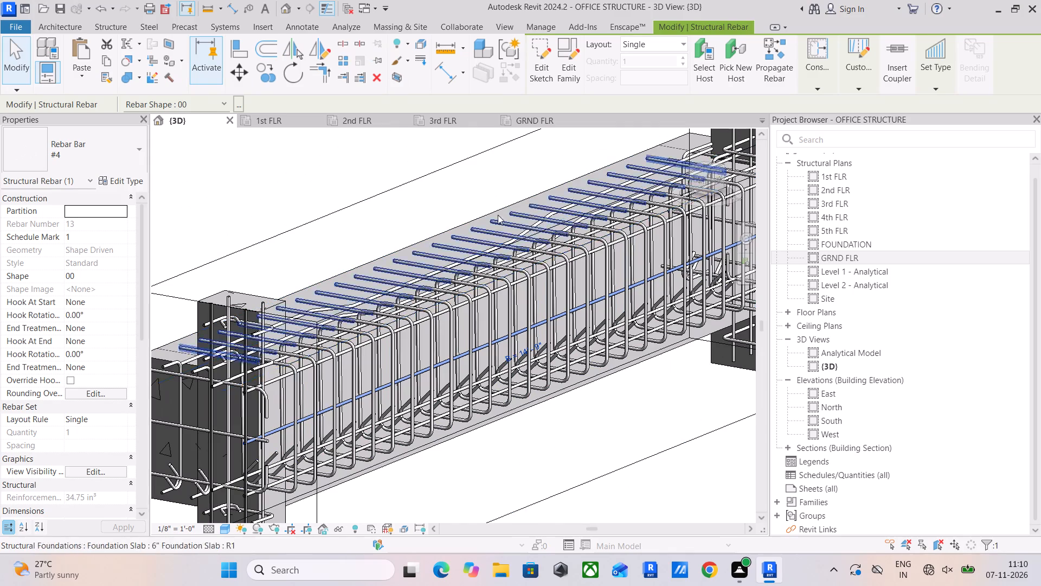
pyautogui.moveTo(698, 181); pyautogui.dragTo(727, 196)
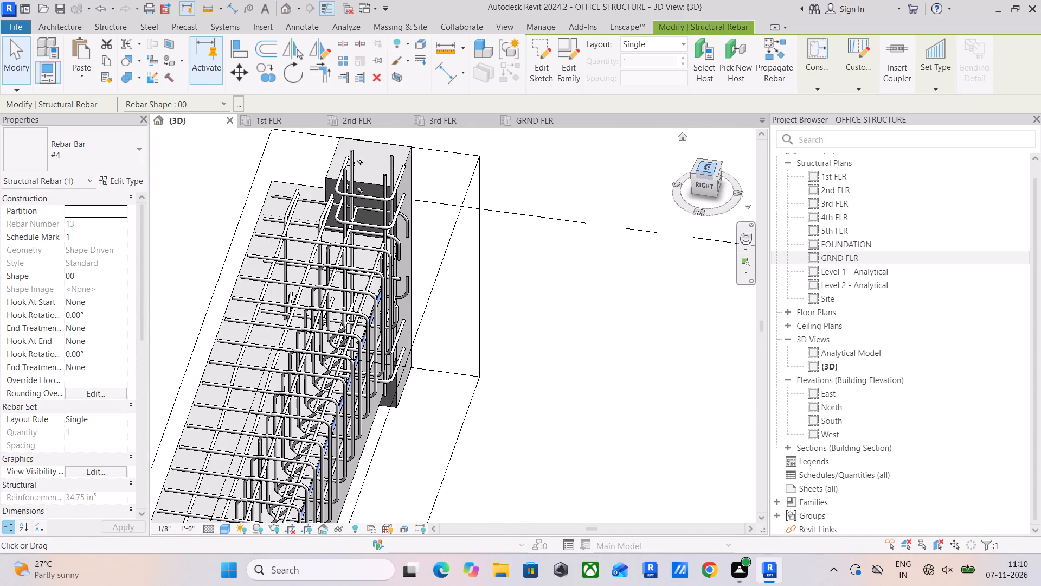
pyautogui.click(708, 170)
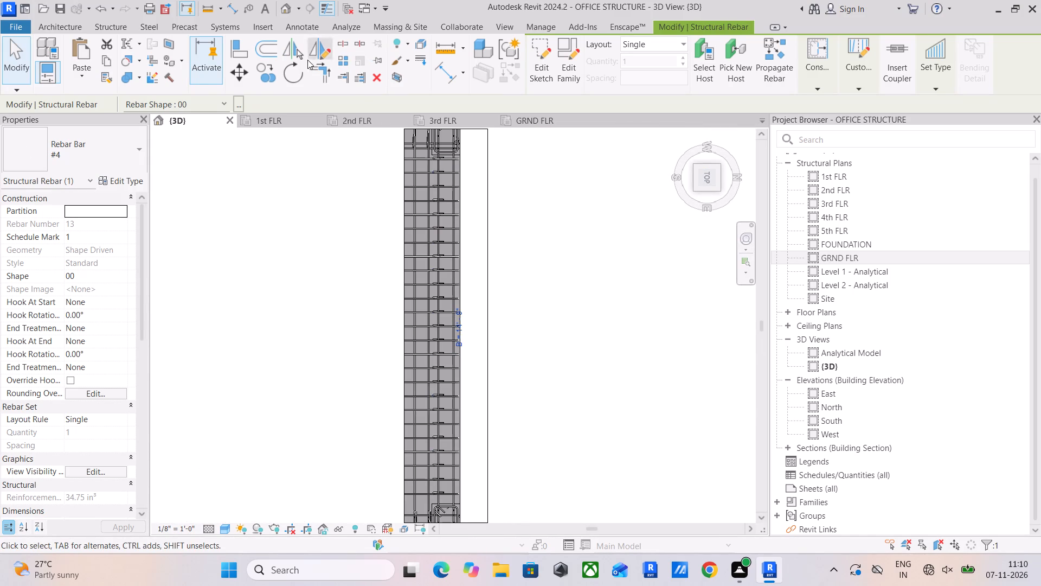
pyautogui.click(314, 53)
pyautogui.scroll(10, 445, 360)
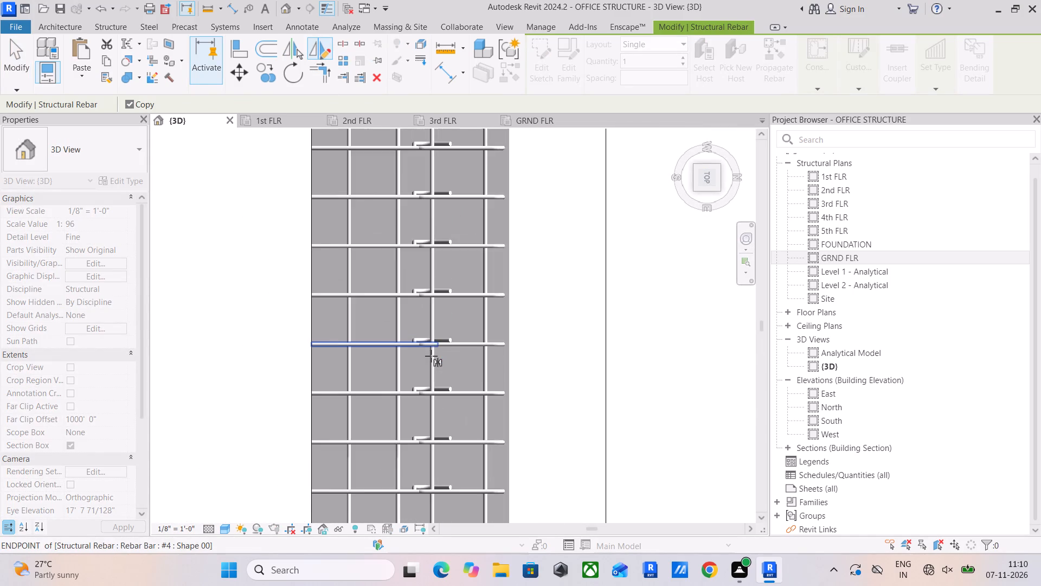
pyautogui.moveTo(461, 328); pyautogui.dragTo(461, 320)
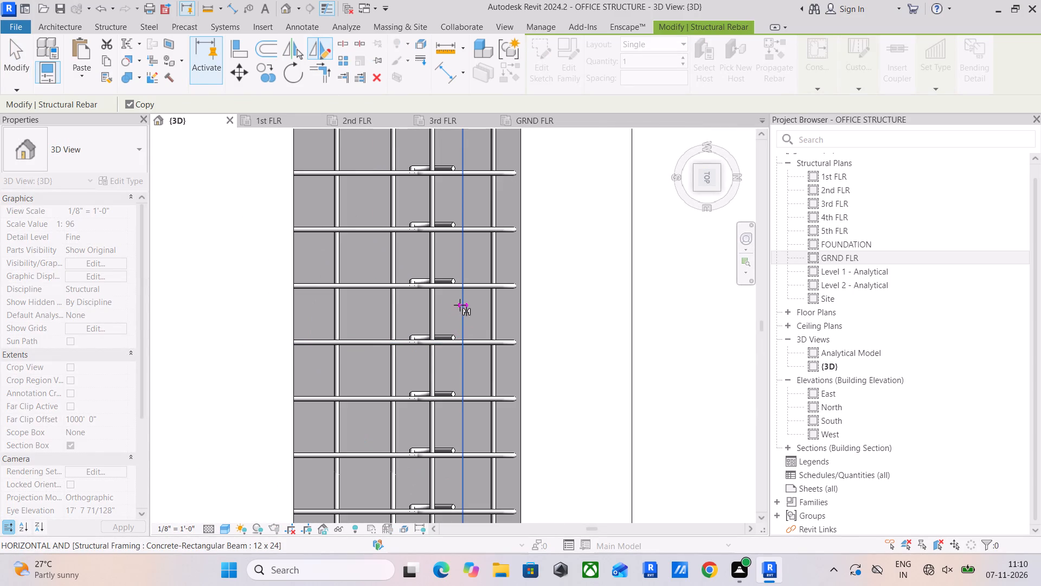
pyautogui.click(460, 305)
pyautogui.scroll(-11, 461, 303)
pyautogui.moveTo(513, 310); pyautogui.dragTo(484, 223, button='middle')
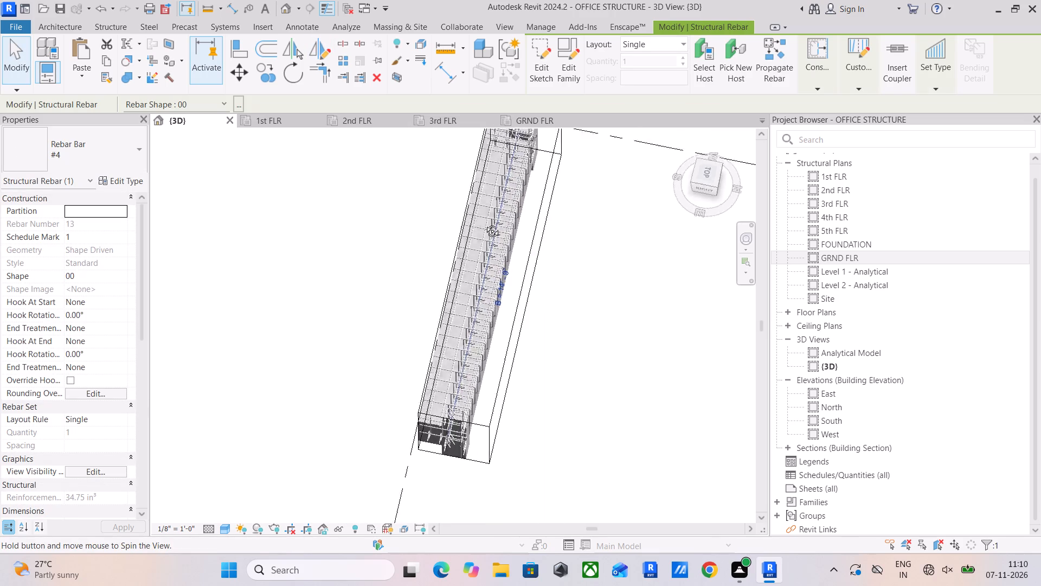
# Check the mirrored mid-height side bar of the 1st FLR north-edge beam along the CONFERENCE room in 3D.
pyautogui.moveTo(484, 223); pyautogui.dragTo(409, 99, button='middle')
pyautogui.scroll(5, 423, 297)
pyautogui.moveTo(437, 353); pyautogui.dragTo(445, 259, button='middle')
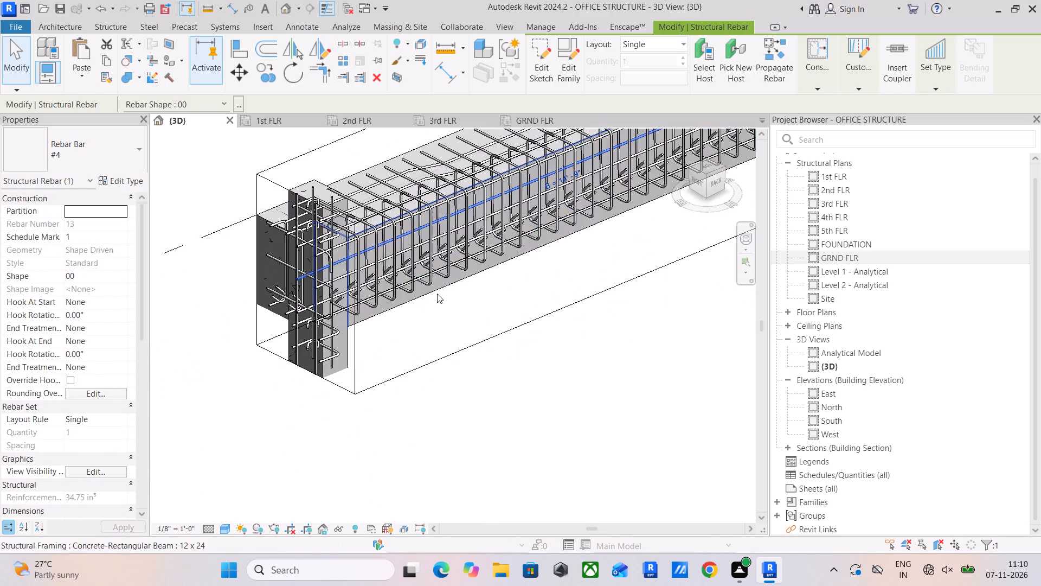
pyautogui.keyDown('shift'); pyautogui.moveTo(432, 300); pyautogui.dragTo(432, 282, button='middle'); pyautogui.keyUp('shift')
pyautogui.click(434, 309)
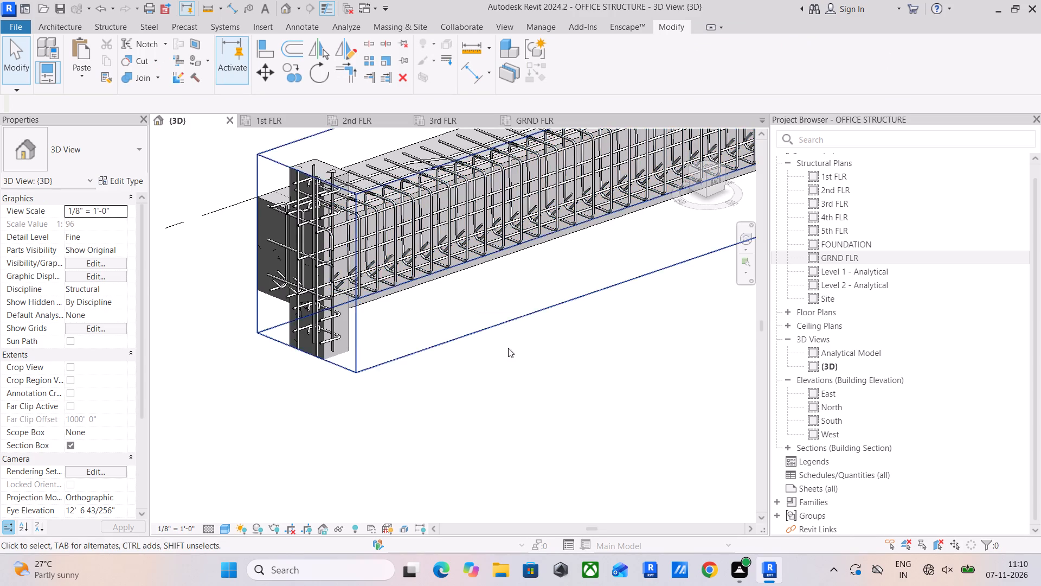
pyautogui.scroll(-2, 513, 335)
# Isolate the 1st FLR north-edge beam along the H.R ROOM in 3D using its stirrup set from the floor plan.
pyautogui.click(287, 115)
pyautogui.scroll(-2, 430, 210)
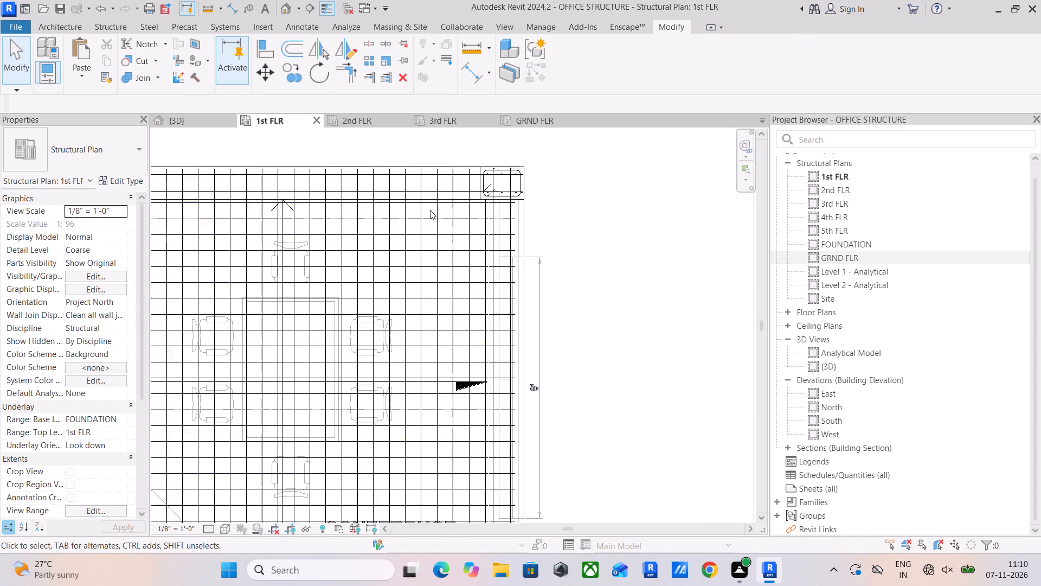
pyautogui.scroll(-3, 430, 210)
pyautogui.moveTo(430, 210); pyautogui.dragTo(687, 236, button='middle')
pyautogui.scroll(5, 369, 214)
pyautogui.click(362, 222)
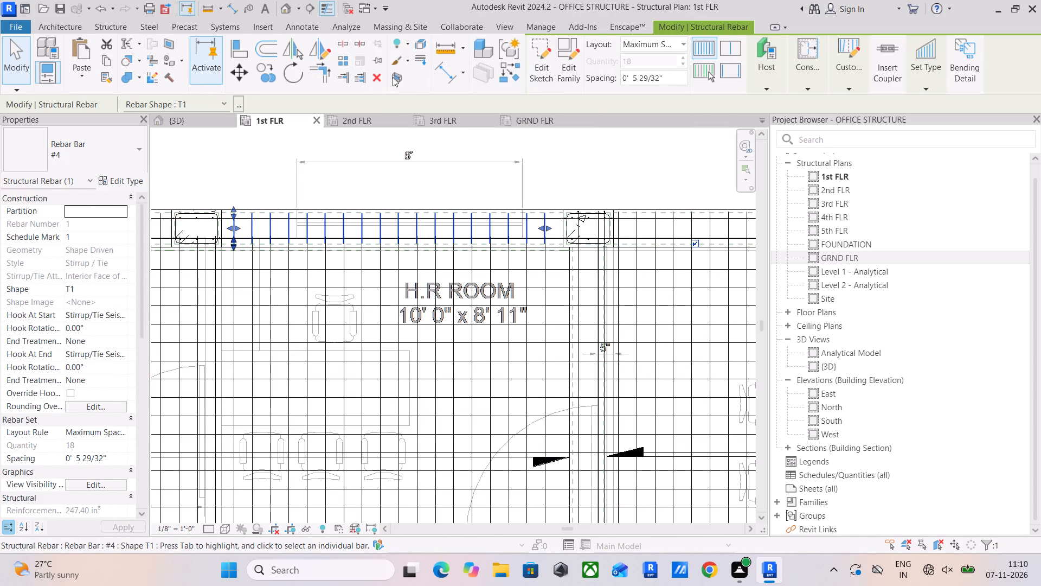
pyautogui.click(394, 77)
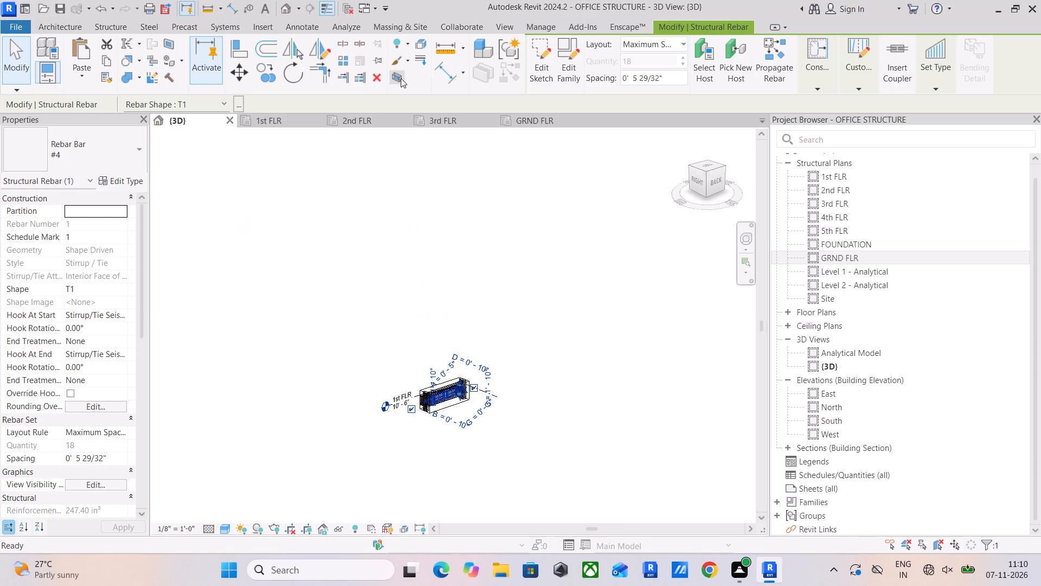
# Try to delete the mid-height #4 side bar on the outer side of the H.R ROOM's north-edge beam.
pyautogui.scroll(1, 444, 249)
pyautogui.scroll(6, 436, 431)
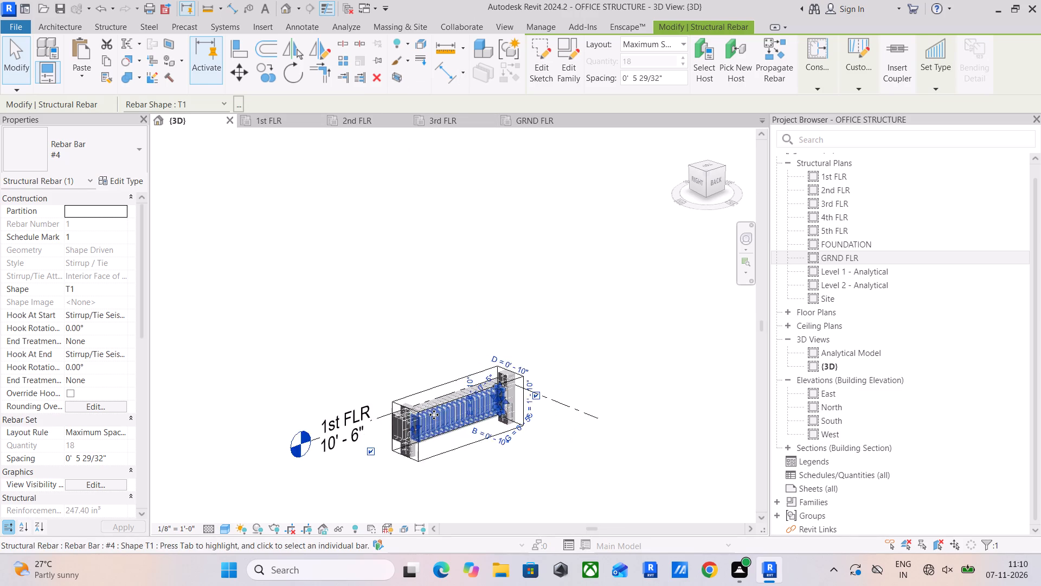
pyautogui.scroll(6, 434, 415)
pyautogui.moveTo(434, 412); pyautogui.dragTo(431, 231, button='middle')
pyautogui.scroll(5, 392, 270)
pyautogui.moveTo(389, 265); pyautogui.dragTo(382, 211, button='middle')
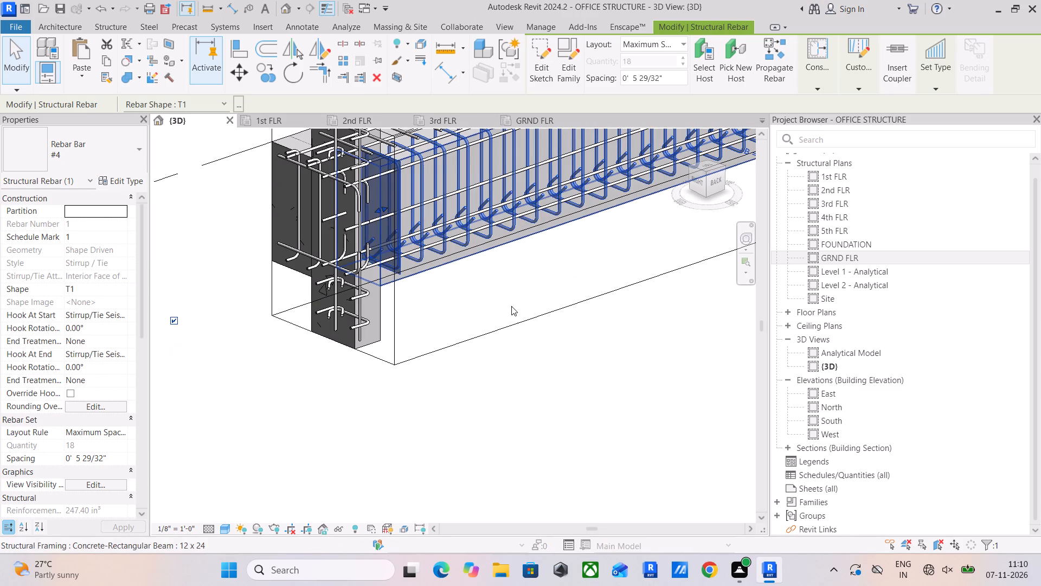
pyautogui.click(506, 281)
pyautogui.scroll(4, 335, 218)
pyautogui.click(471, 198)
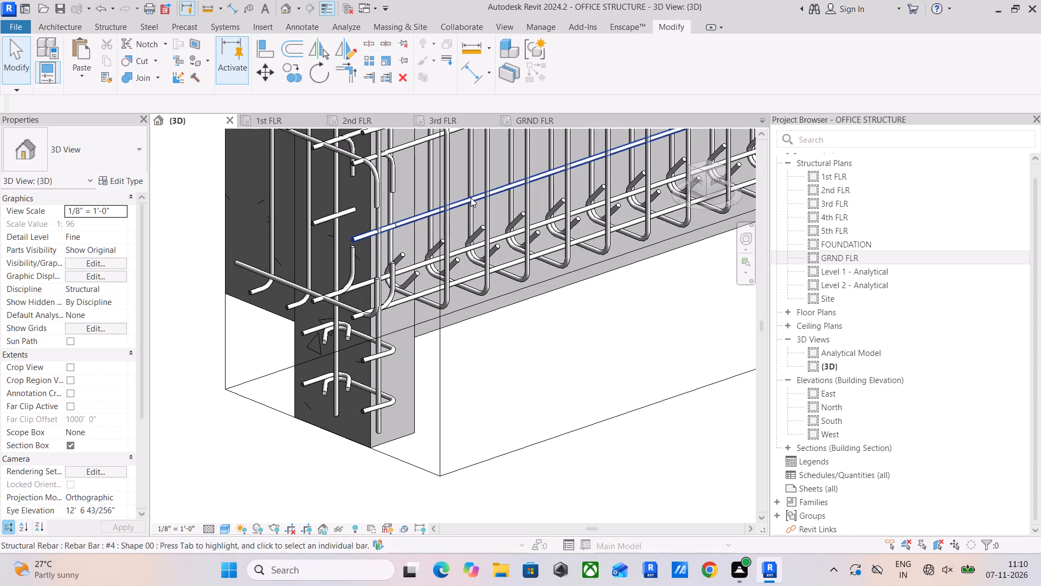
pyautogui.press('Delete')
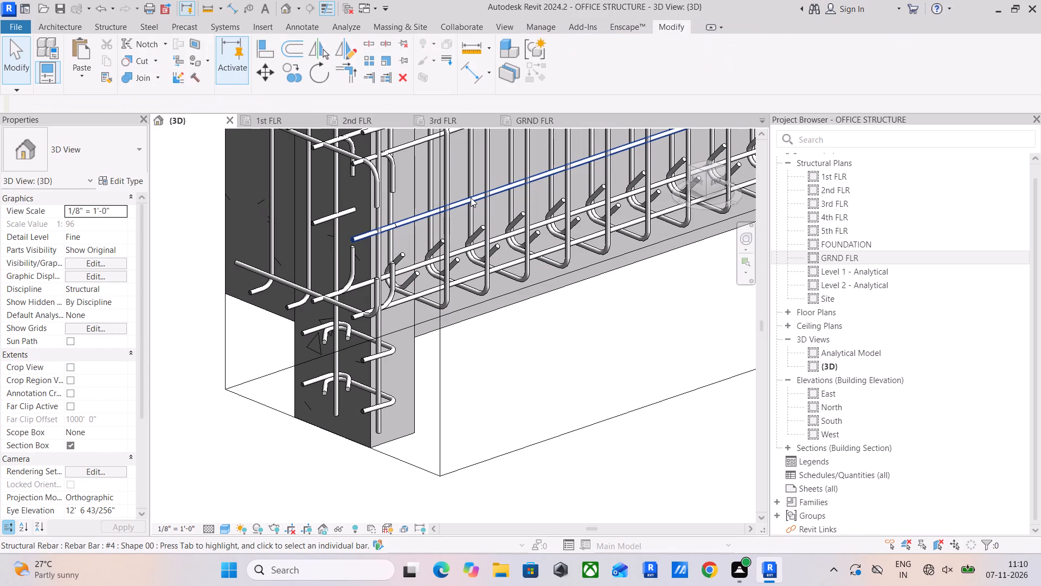
# Mirror a copy of the H.R ROOM beam's mid-height #4 side bar about the beam's lengthwise centreline, drawing the axis in the top view.
pyautogui.click(471, 198)
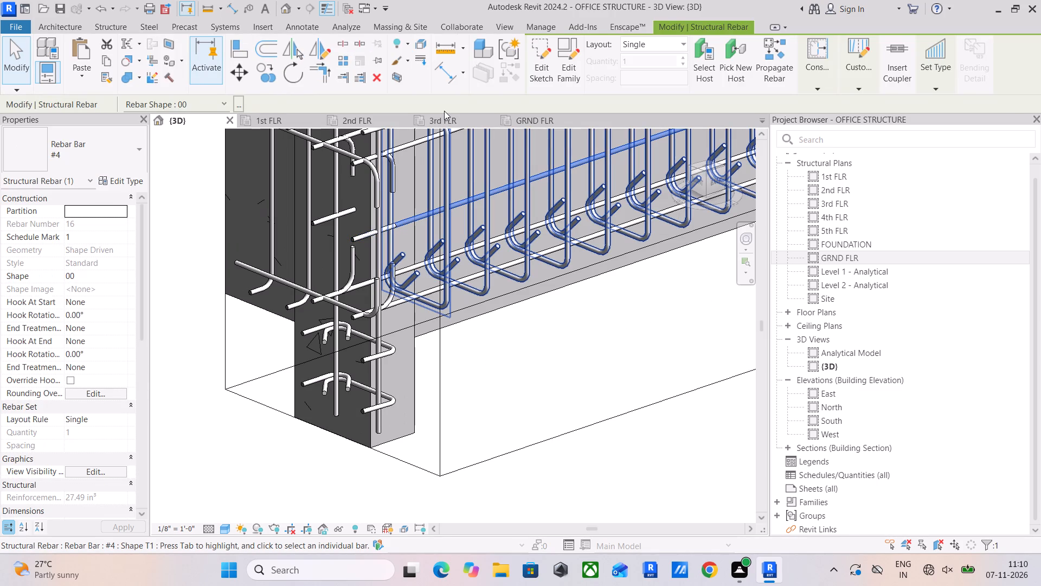
pyautogui.moveTo(695, 181); pyautogui.dragTo(743, 205)
pyautogui.click(706, 172)
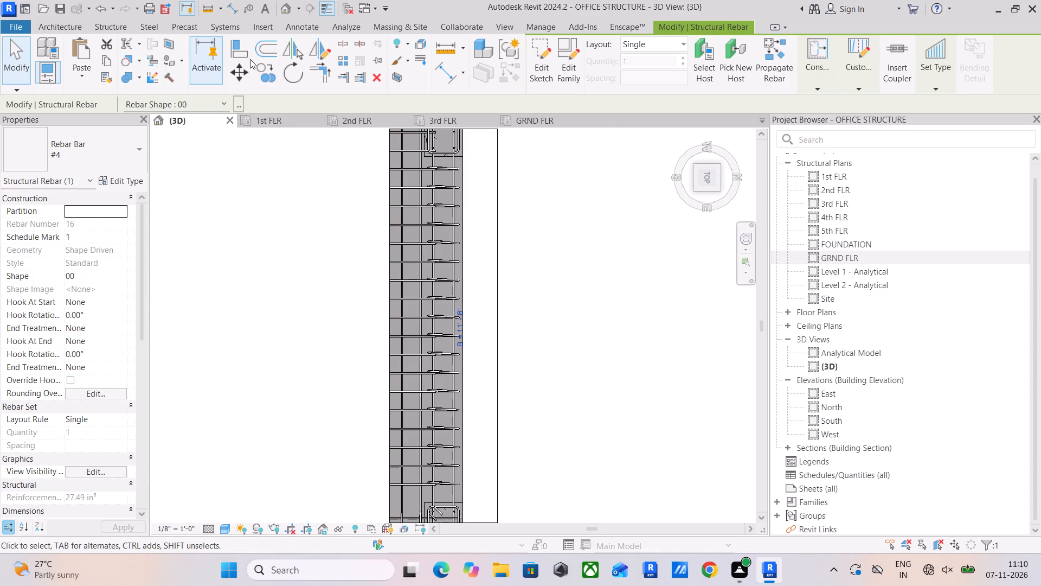
pyautogui.click(316, 60)
pyautogui.scroll(6, 438, 282)
pyautogui.scroll(4, 443, 219)
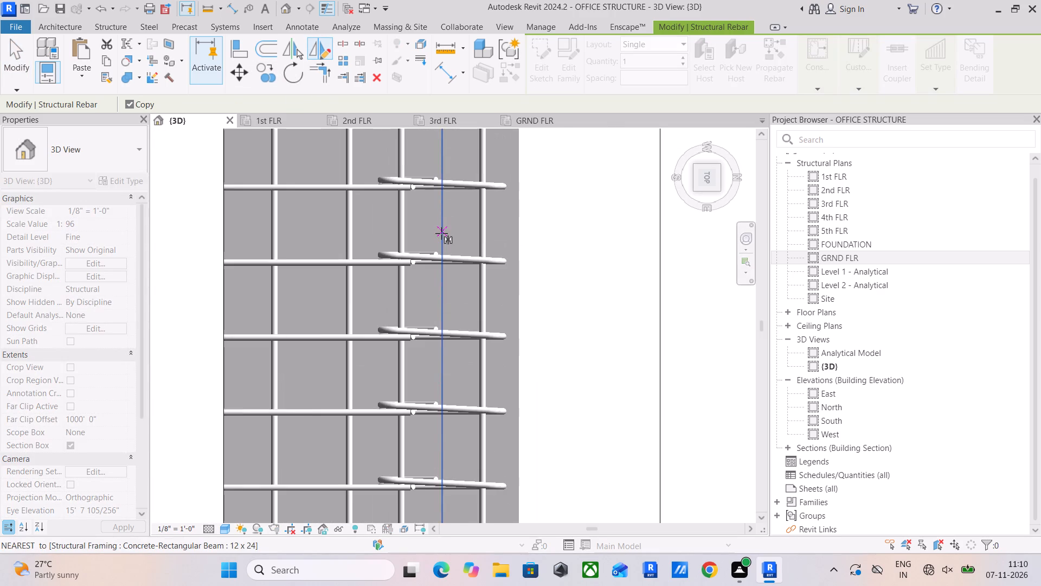
pyautogui.moveTo(441, 233); pyautogui.dragTo(441, 228)
pyautogui.click(441, 211)
# Examine the side bars of the H.R ROOM's north-edge beam from its end and side in 3D.
pyautogui.scroll(-3, 447, 221)
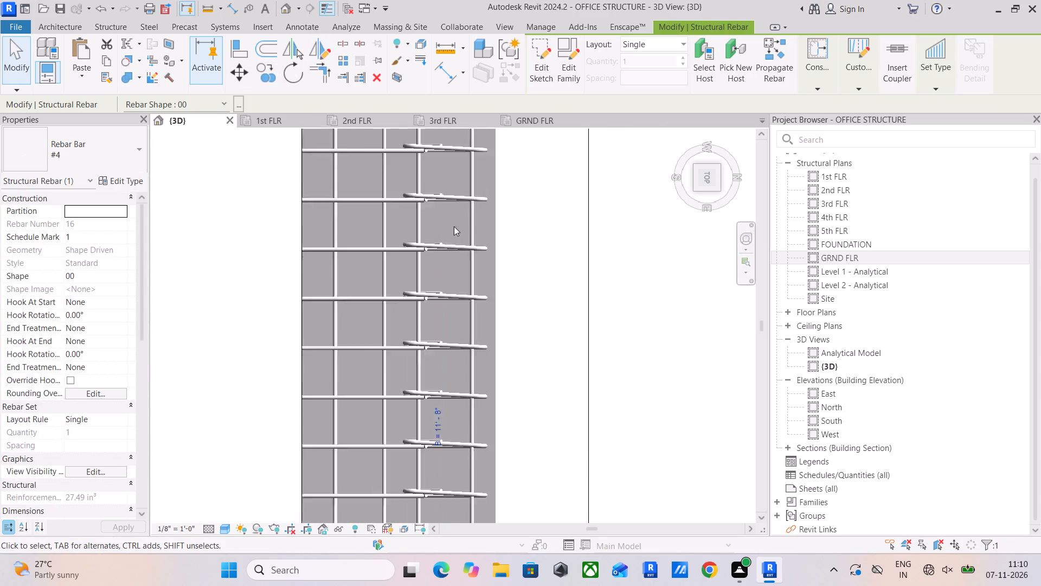
pyautogui.scroll(-5, 454, 226)
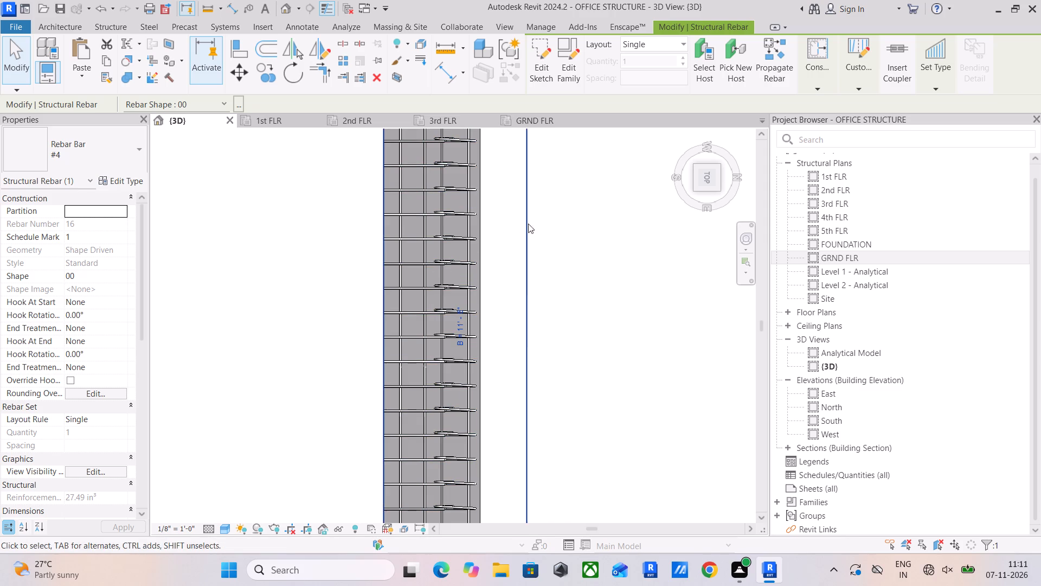
pyautogui.scroll(-3, 539, 247)
pyautogui.keyDown('shift'); pyautogui.moveTo(539, 259); pyautogui.dragTo(434, 93, button='middle'); pyautogui.keyUp('shift')
pyautogui.keyDown('shift'); pyautogui.moveTo(480, 291); pyautogui.dragTo(482, 231, button='middle'); pyautogui.keyUp('shift')
pyautogui.scroll(5, 445, 301)
pyautogui.moveTo(441, 307); pyautogui.dragTo(442, 267, button='middle')
pyautogui.keyDown('shift'); pyautogui.moveTo(371, 334); pyautogui.dragTo(383, 319, button='middle'); pyautogui.keyUp('shift')
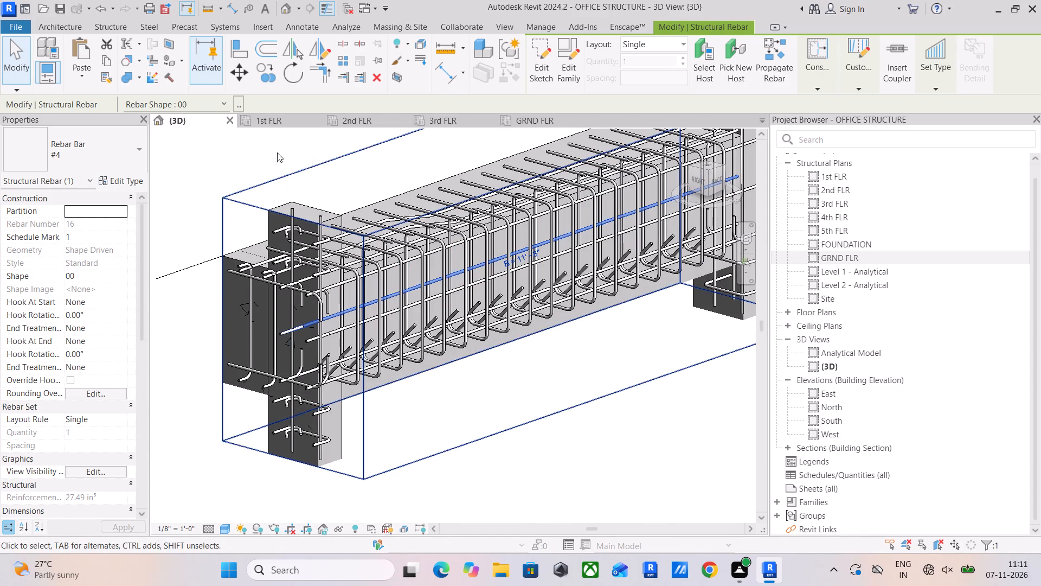
# Isolate the 1st FLR north-edge beam along the PANTRY in 3D using its stirrup set from the floor plan.
pyautogui.click(271, 117)
pyautogui.scroll(-3, 357, 229)
pyautogui.moveTo(365, 235); pyautogui.dragTo(562, 264, button='middle')
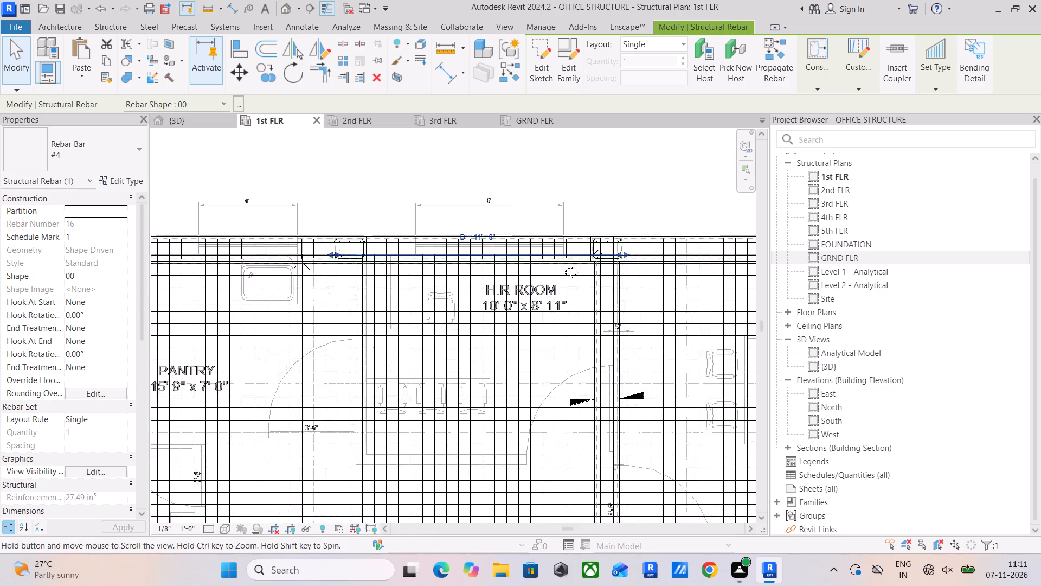
pyautogui.moveTo(562, 264); pyautogui.dragTo(564, 264, button='middle')
pyautogui.scroll(4, 376, 259)
pyautogui.click(342, 251)
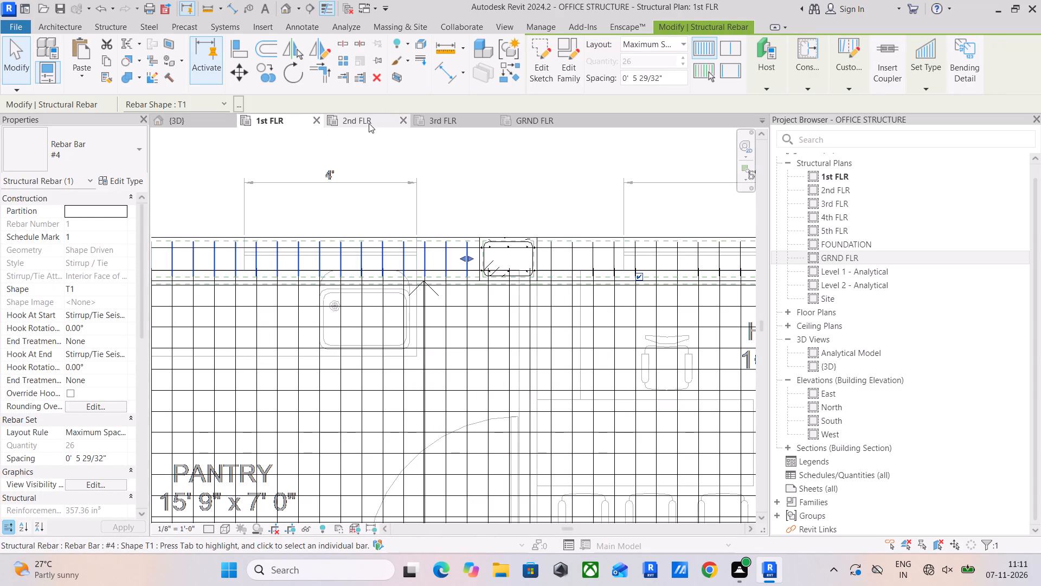
pyautogui.click(401, 80)
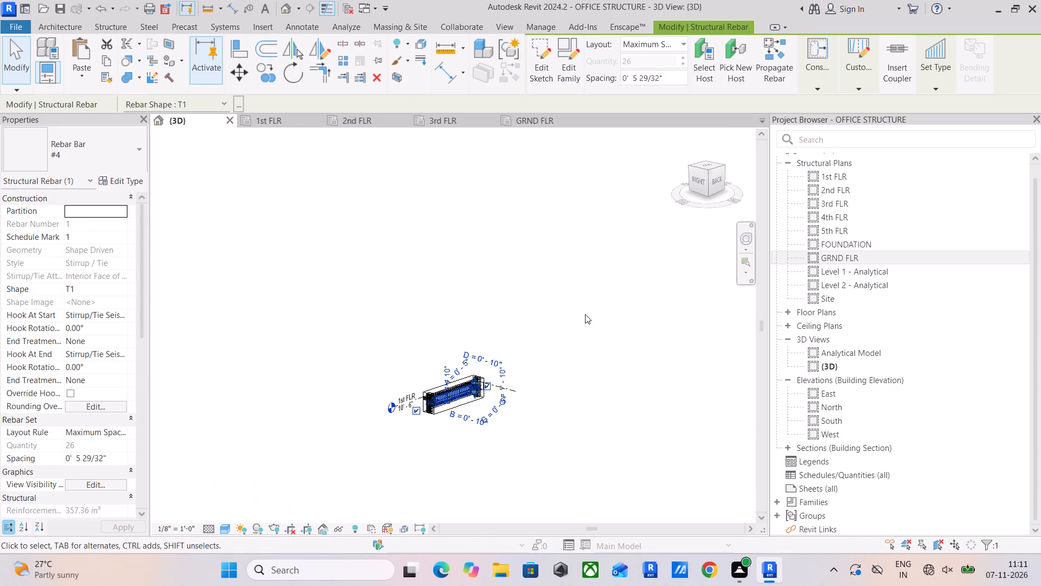
# Mirror a copy of the PANTRY north-edge beam's mid-height #4 side bar about the beam's lengthwise centreline, drawing the axis in the top view.
pyautogui.scroll(7, 453, 396)
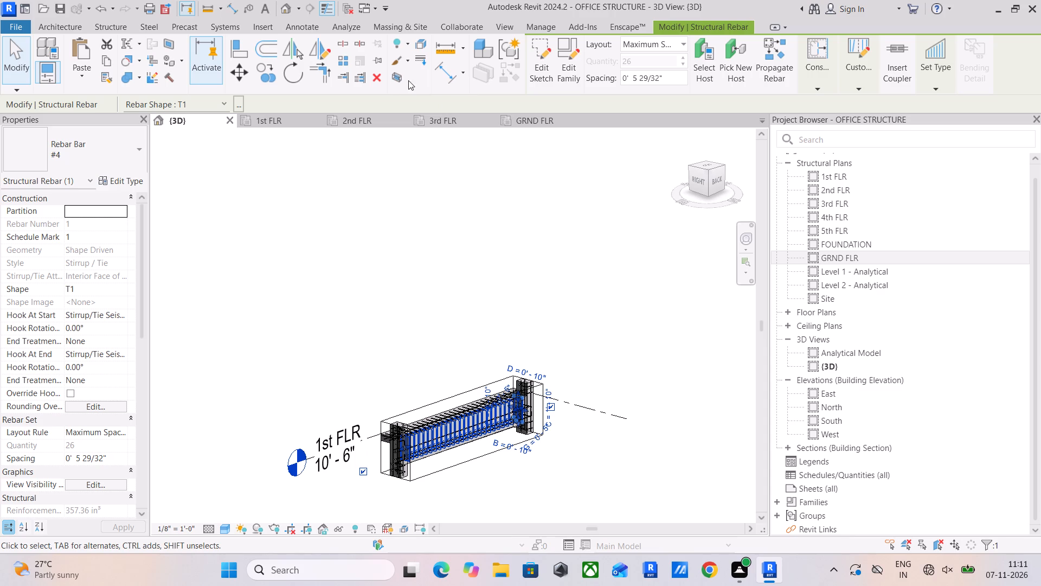
pyautogui.scroll(6, 459, 425)
pyautogui.moveTo(458, 430); pyautogui.dragTo(497, 331, button='middle')
pyautogui.scroll(5, 371, 372)
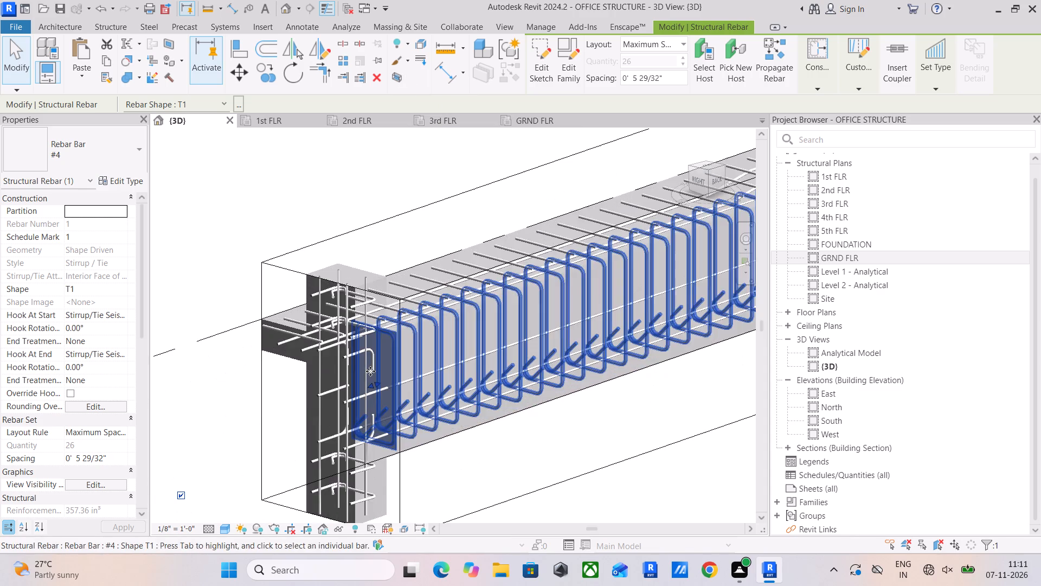
pyautogui.moveTo(409, 384); pyautogui.dragTo(414, 359, button='middle')
pyautogui.moveTo(548, 429); pyautogui.dragTo(542, 427)
pyautogui.scroll(6, 423, 359)
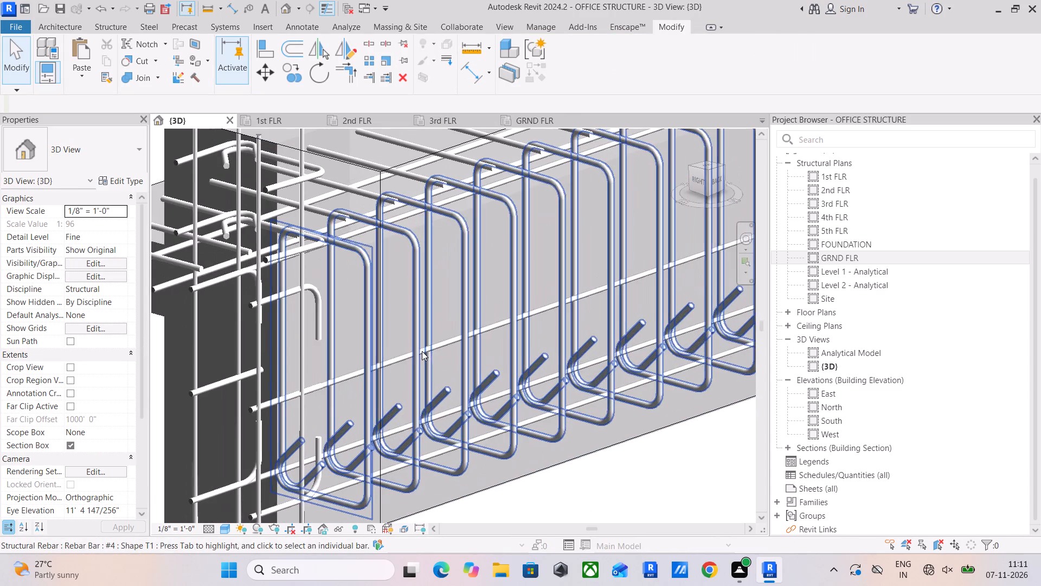
pyautogui.click(407, 354)
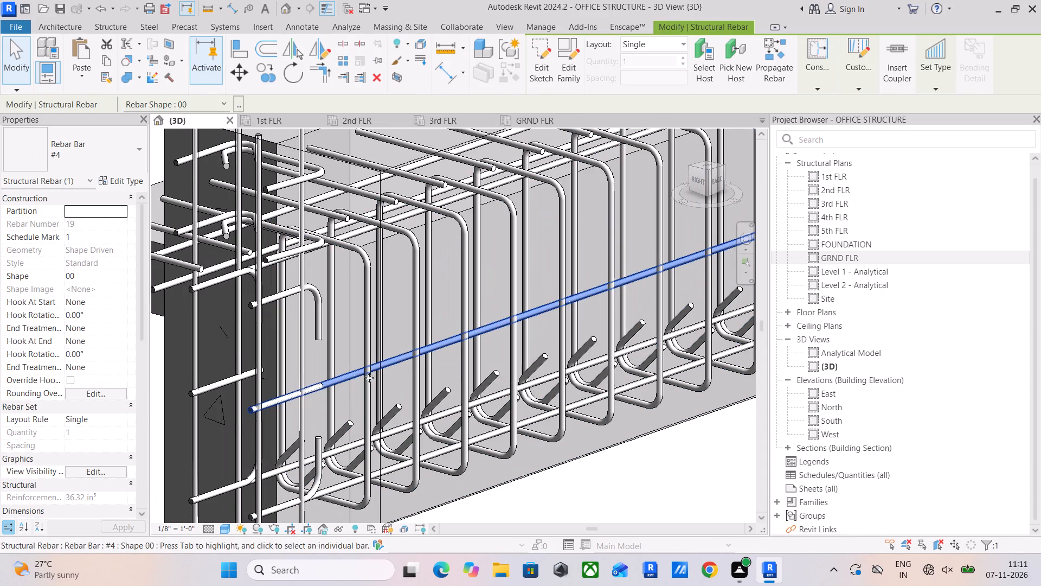
pyautogui.click(707, 165)
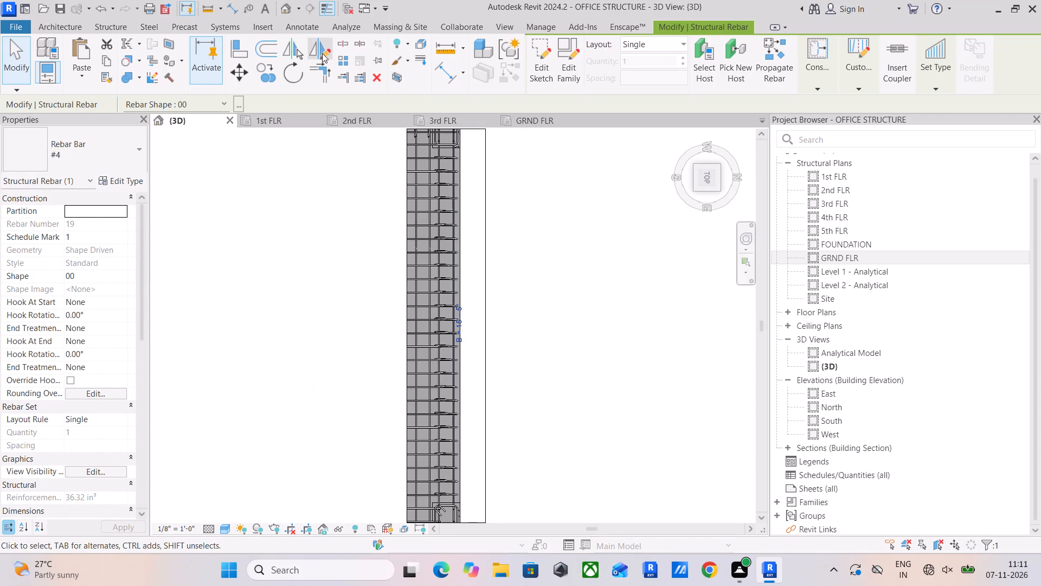
pyautogui.click(322, 53)
pyautogui.scroll(14, 483, 336)
pyautogui.click(403, 317)
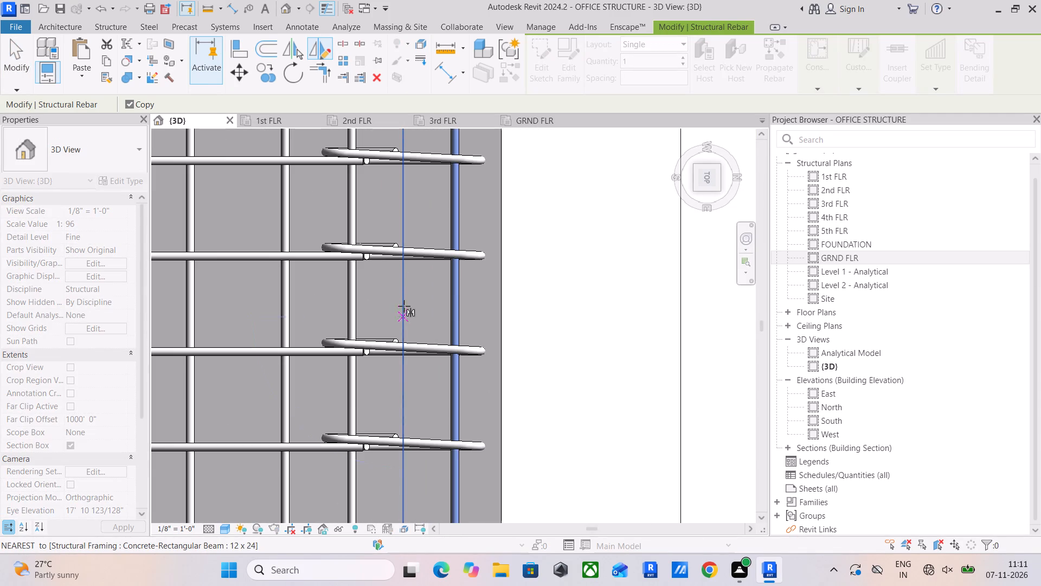
pyautogui.click(404, 288)
# Examine the mirrored side bar along the PANTRY's north-edge beam in 3D.
pyautogui.scroll(-8, 404, 287)
pyautogui.moveTo(459, 307); pyautogui.dragTo(506, 278, button='middle')
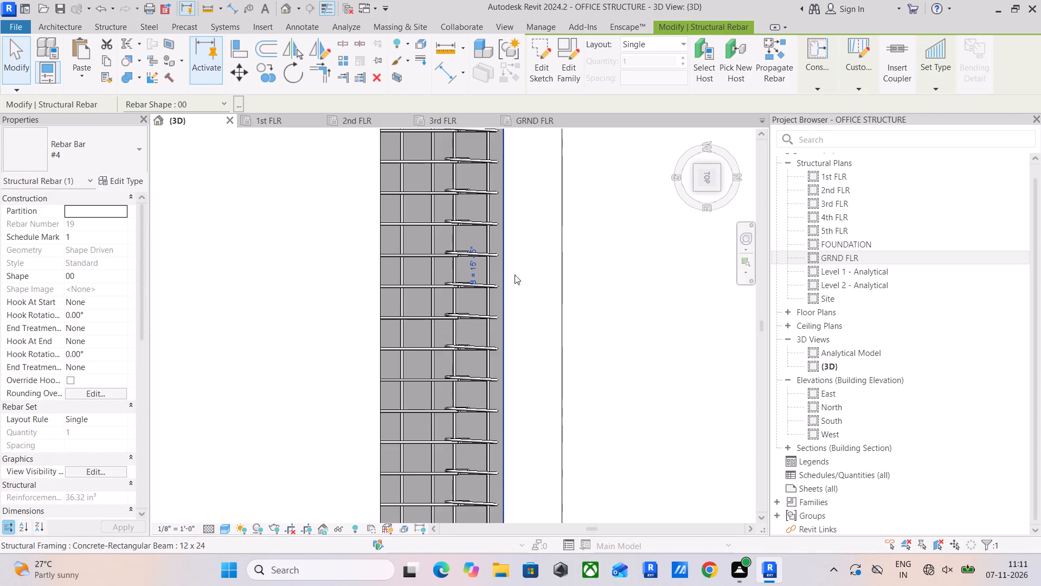
pyautogui.keyDown('shift'); pyautogui.moveTo(512, 285); pyautogui.dragTo(434, 124, button='middle'); pyautogui.keyUp('shift')
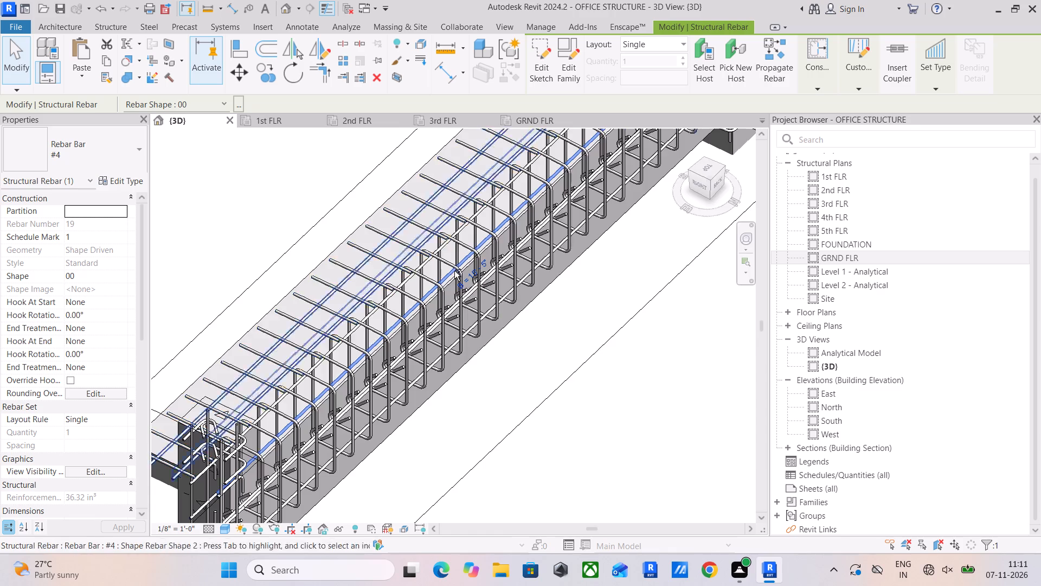
pyautogui.keyDown('shift'); pyautogui.moveTo(459, 285); pyautogui.dragTo(457, 199, button='middle'); pyautogui.keyUp('shift')
pyautogui.click(590, 454)
pyautogui.scroll(-2, 480, 372)
pyautogui.moveTo(484, 378); pyautogui.dragTo(504, 427, button='middle')
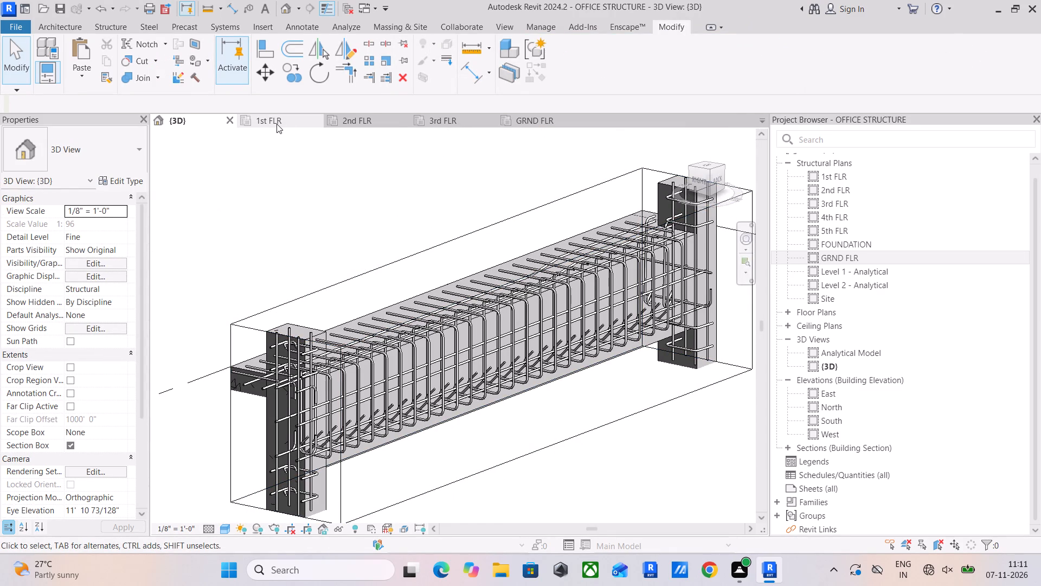
# Isolate the 1st FLR west-edge beam beside the PANTRY in 3D using its stirrup set from the floor plan.
pyautogui.click(277, 124)
pyautogui.scroll(-4, 468, 342)
pyautogui.moveTo(465, 344); pyautogui.dragTo(630, 267, button='middle')
pyautogui.scroll(-1, 537, 296)
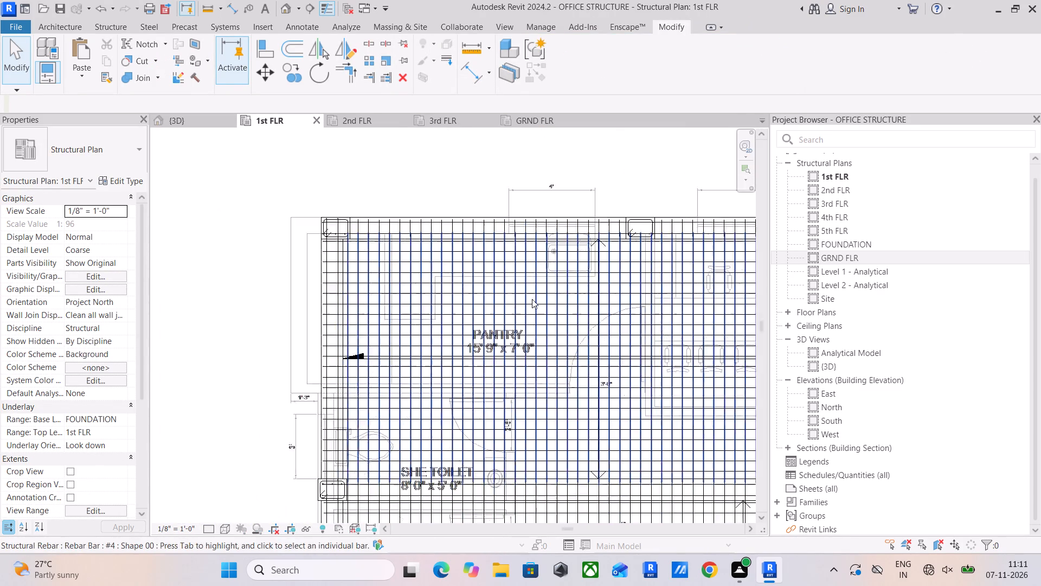
pyautogui.scroll(-1, 532, 299)
pyautogui.scroll(10, 311, 306)
pyautogui.click(332, 241)
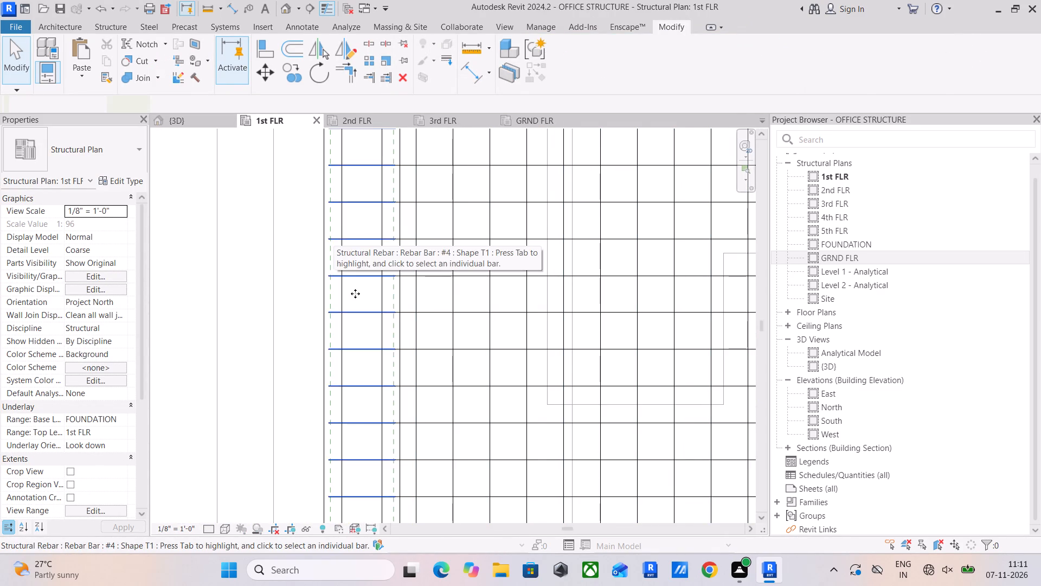
pyautogui.click(404, 77)
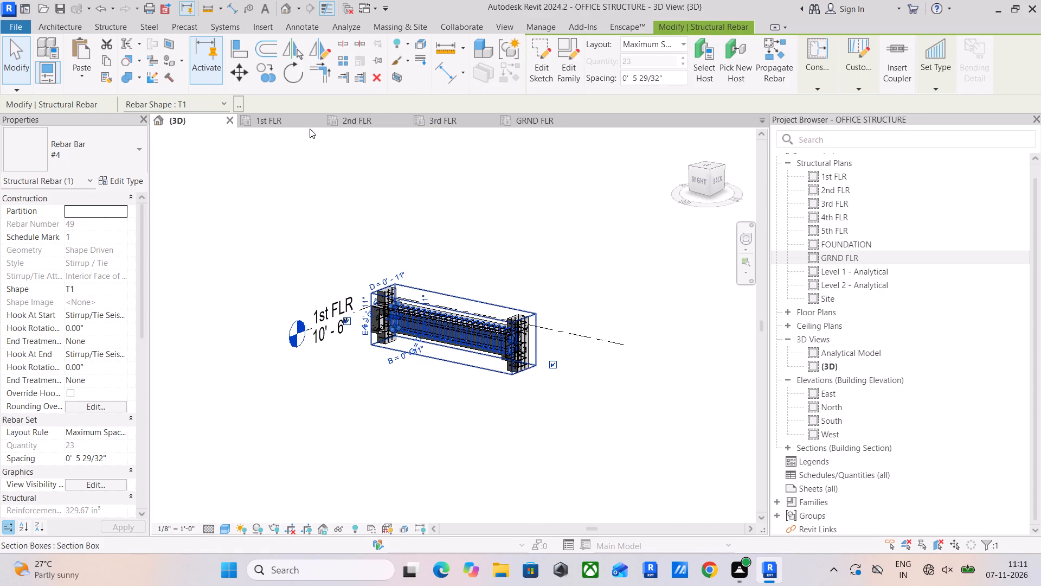
# Examine the side bars of the west-edge beam beside the PANTRY from its end and outer side in 3D.
pyautogui.scroll(-1, 583, 334)
pyautogui.keyDown('shift'); pyautogui.moveTo(581, 336); pyautogui.dragTo(368, 373, button='middle'); pyautogui.keyUp('shift')
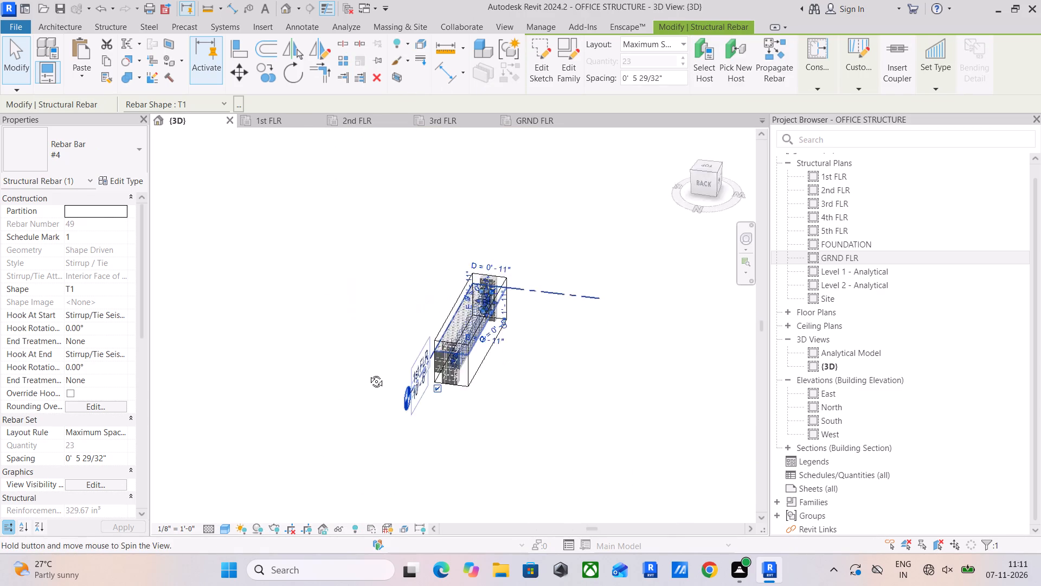
pyautogui.keyDown('shift'); pyautogui.moveTo(368, 373); pyautogui.dragTo(329, 372, button='middle'); pyautogui.keyUp('shift')
pyautogui.scroll(6, 402, 355)
pyautogui.moveTo(454, 364); pyautogui.dragTo(378, 400, button='middle')
pyautogui.scroll(-1, 378, 400)
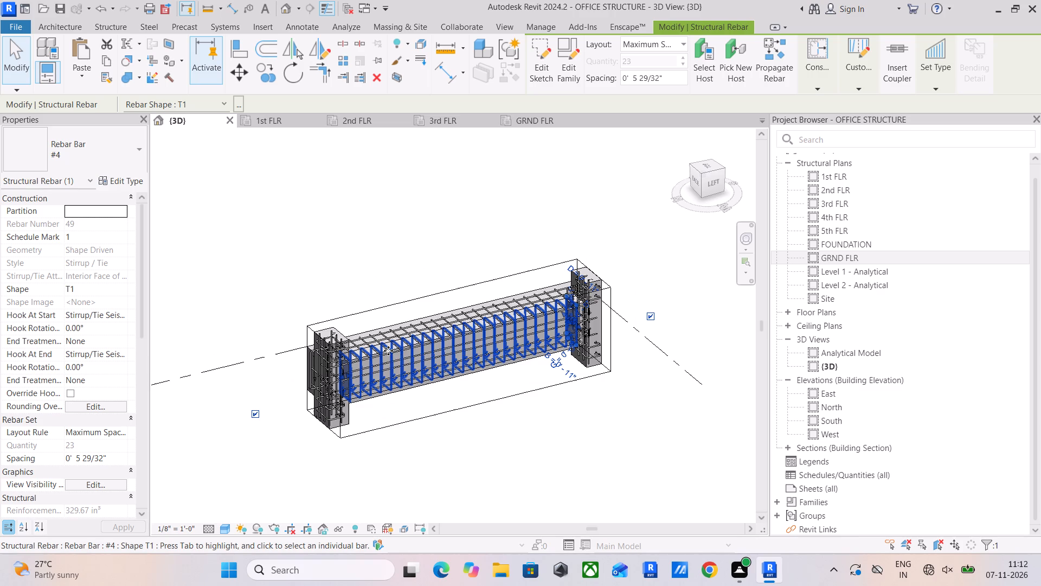
pyautogui.scroll(13, 367, 402)
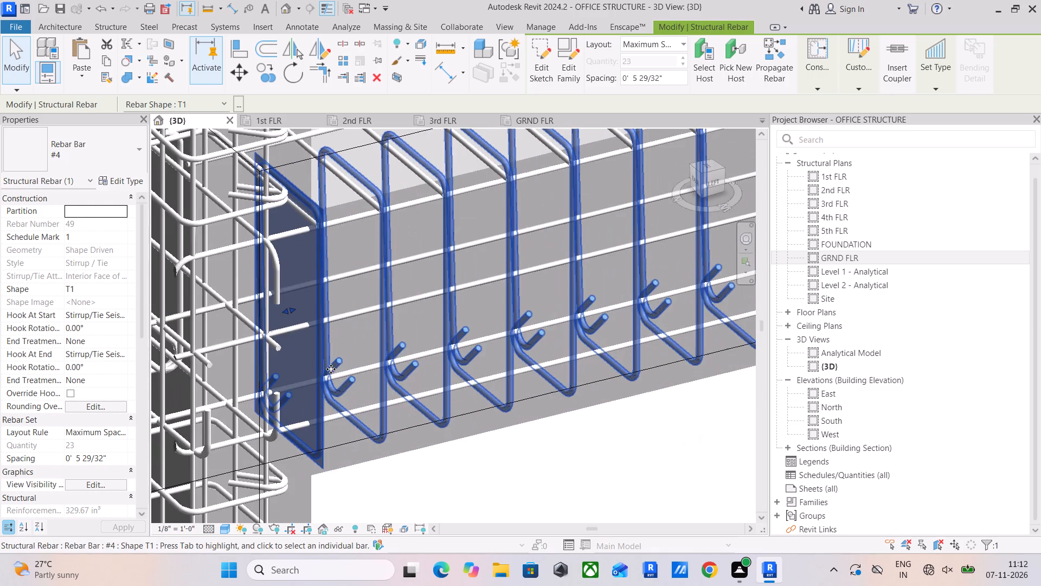
pyautogui.moveTo(338, 375); pyautogui.dragTo(378, 326, button='middle')
pyautogui.scroll(-9, 378, 326)
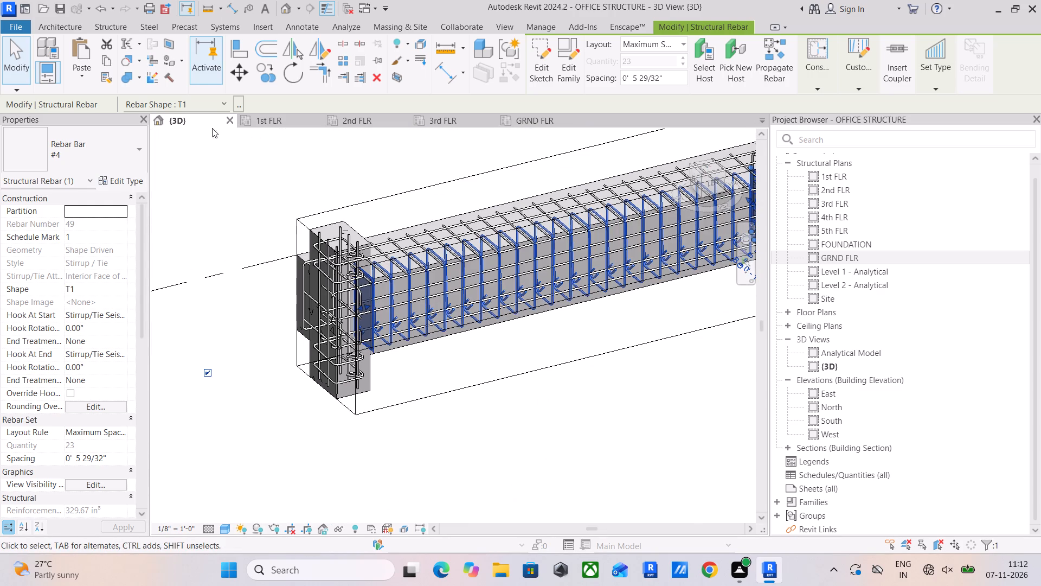
# Isolate the 1st FLR west-edge beam beside the SHE TOILETs in 3D using its stirrup set and examine its reinforcement.
pyautogui.click(286, 117)
pyautogui.scroll(-4, 267, 239)
pyautogui.moveTo(275, 241); pyautogui.dragTo(367, 136, button='middle')
pyautogui.scroll(-6, 408, 305)
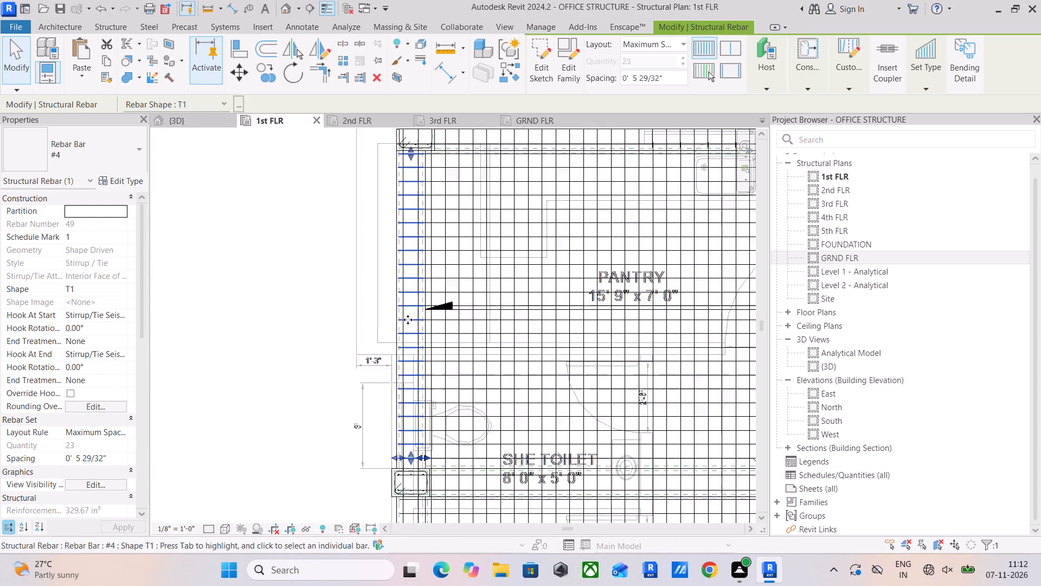
pyautogui.moveTo(374, 278); pyautogui.dragTo(351, 192, button='middle')
pyautogui.click(391, 431)
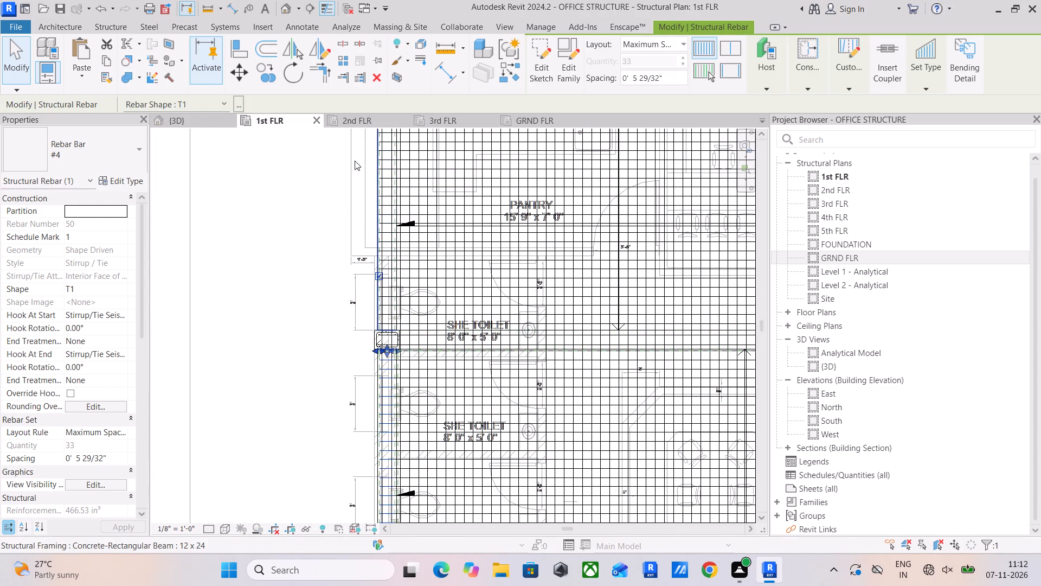
pyautogui.click(400, 80)
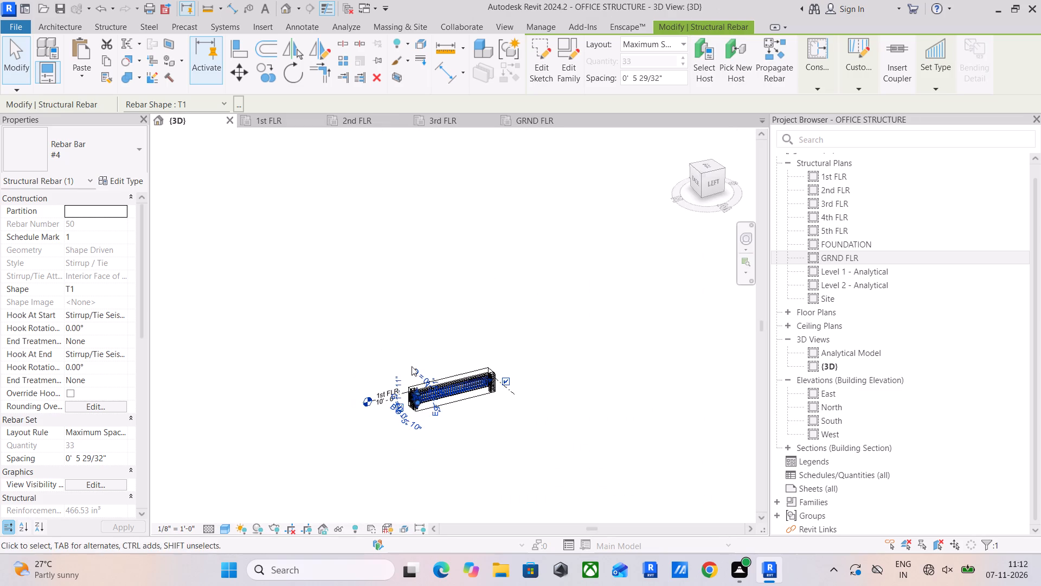
pyautogui.scroll(18, 425, 449)
pyautogui.click(498, 355)
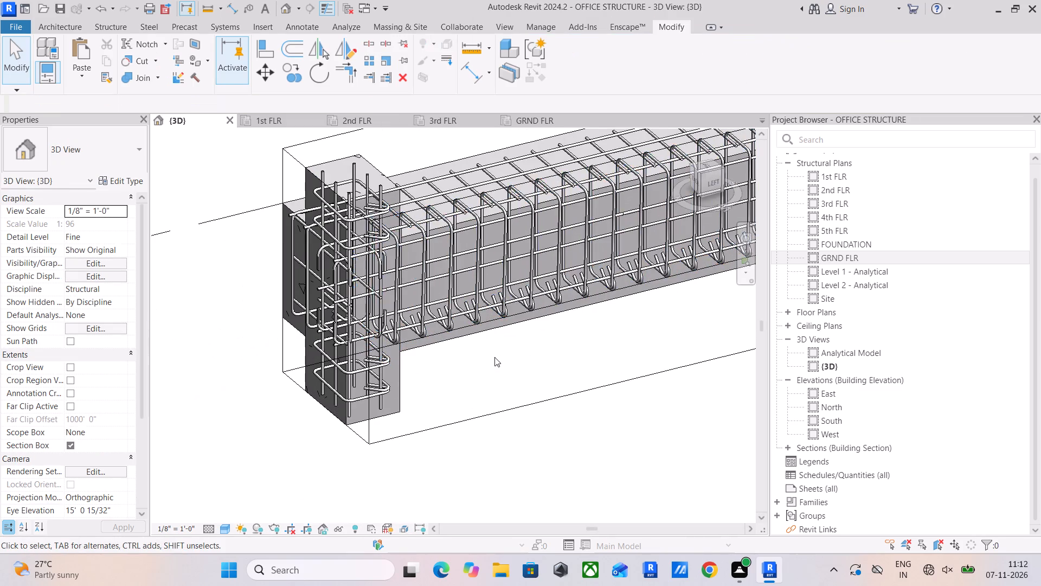
pyautogui.scroll(-9, 491, 362)
pyautogui.scroll(-2, 496, 431)
# Examine the 3rd FLR plan for beams lacking reinforcement and find the matching reinforced WAITING AREA south-edge beam on the 2nd FLR plan.
pyautogui.click(450, 118)
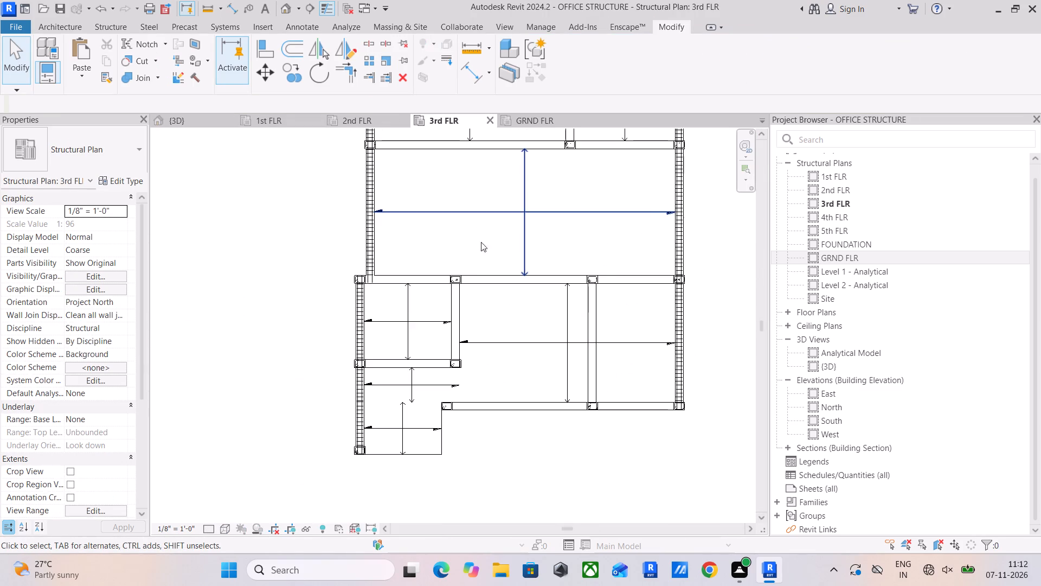
pyautogui.scroll(5, 313, 363)
pyautogui.scroll(5, 439, 366)
pyautogui.scroll(-6, 412, 304)
pyautogui.moveTo(425, 316); pyautogui.dragTo(425, 319, button='middle')
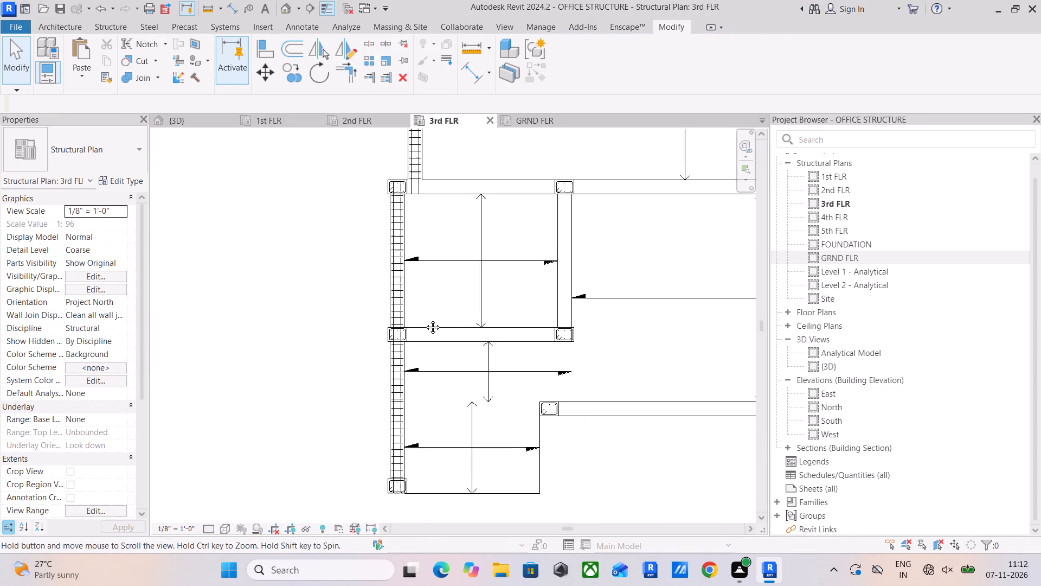
pyautogui.moveTo(425, 319); pyautogui.dragTo(239, 350, button='middle')
pyautogui.scroll(1, 242, 349)
pyautogui.scroll(-4, 416, 347)
pyautogui.scroll(1, 419, 346)
pyautogui.moveTo(419, 345); pyautogui.dragTo(380, 272, button='middle')
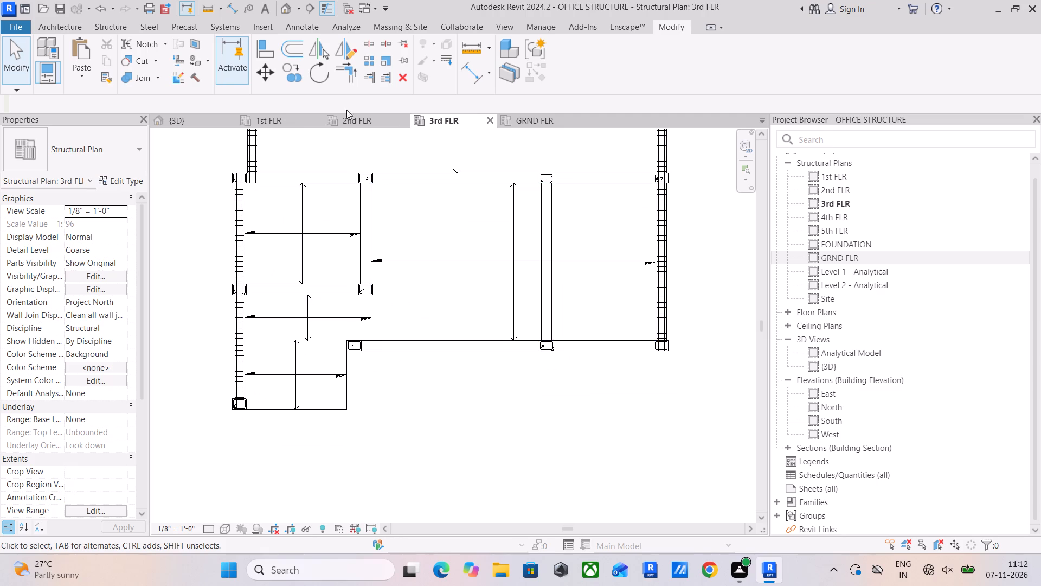
pyautogui.click(363, 119)
pyautogui.scroll(-6, 477, 377)
pyautogui.moveTo(494, 385); pyautogui.dragTo(462, 215, button='middle')
pyautogui.scroll(-2, 515, 386)
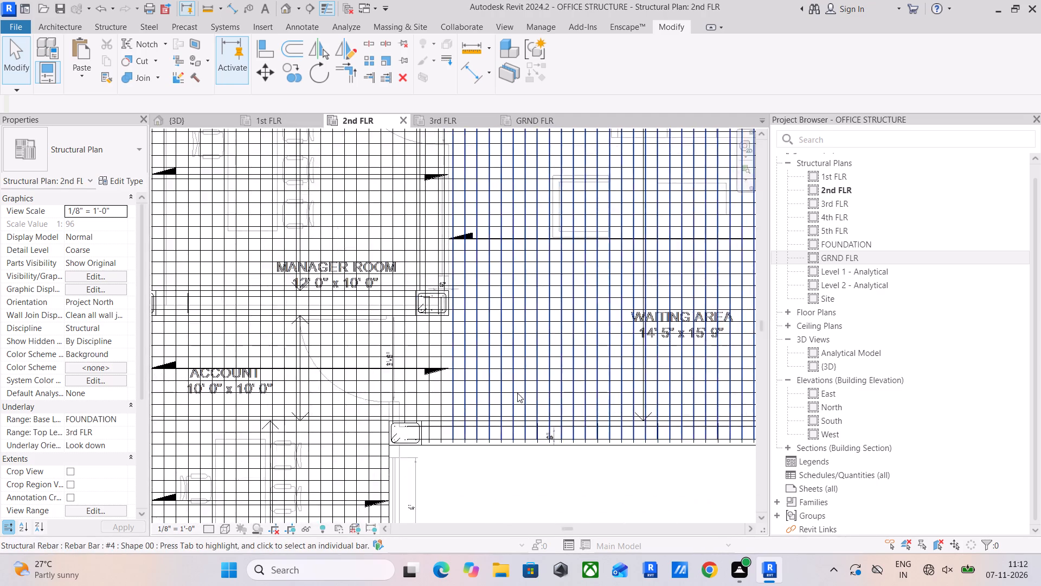
pyautogui.scroll(-1, 517, 393)
pyautogui.scroll(11, 504, 423)
pyautogui.scroll(1, 455, 430)
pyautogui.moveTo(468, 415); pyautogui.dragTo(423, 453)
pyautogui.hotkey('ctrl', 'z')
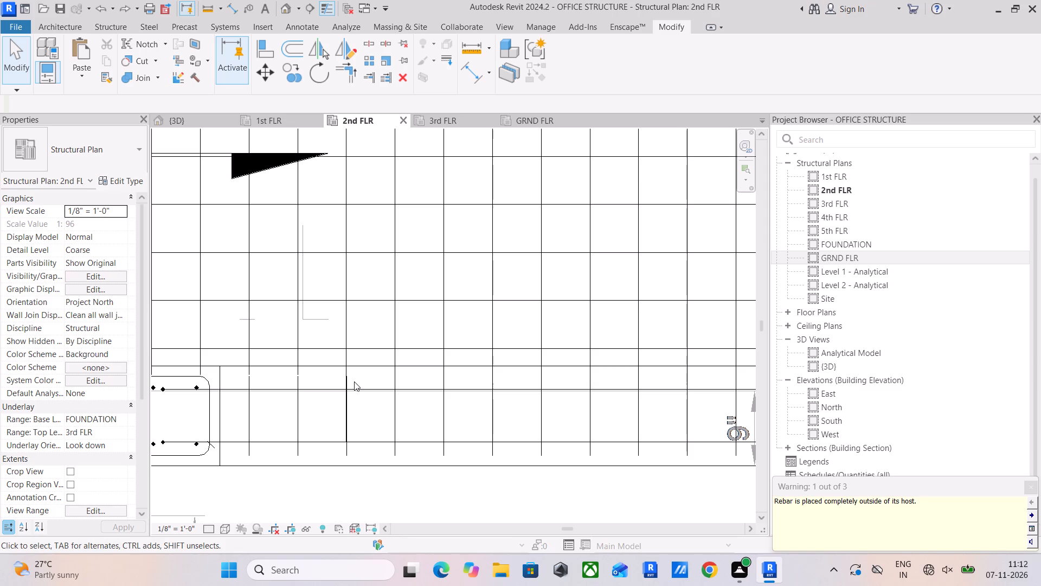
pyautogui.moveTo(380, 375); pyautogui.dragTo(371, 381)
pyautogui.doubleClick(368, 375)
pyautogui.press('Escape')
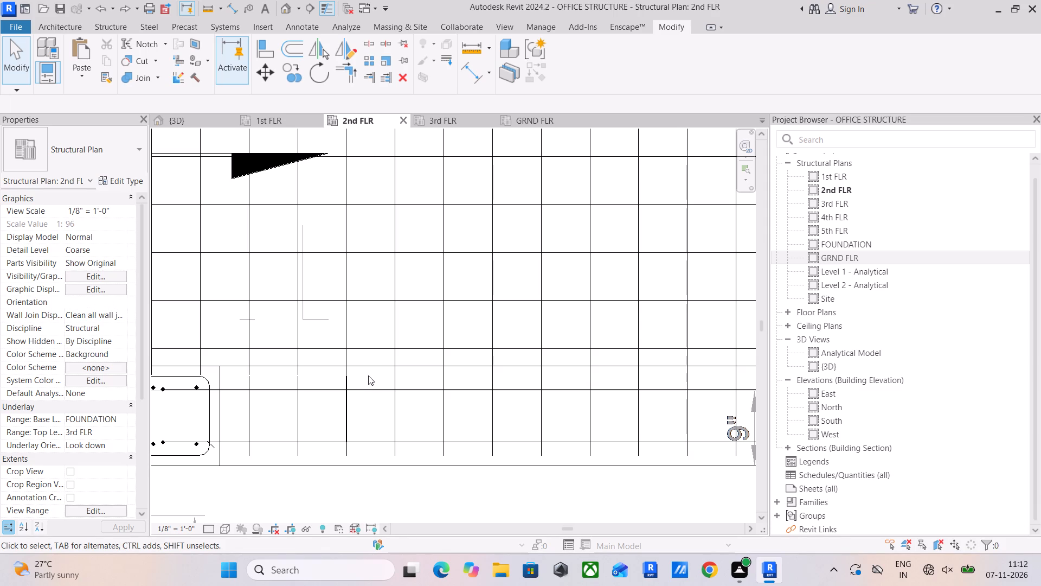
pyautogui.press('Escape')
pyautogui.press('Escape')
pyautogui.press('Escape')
# Copy the 2nd FLR WAITING AREA south-edge beam's rebar, excluding the beam and slab bars, and paste it aligned to level 3rd FLR.
pyautogui.moveTo(465, 455); pyautogui.dragTo(415, 433)
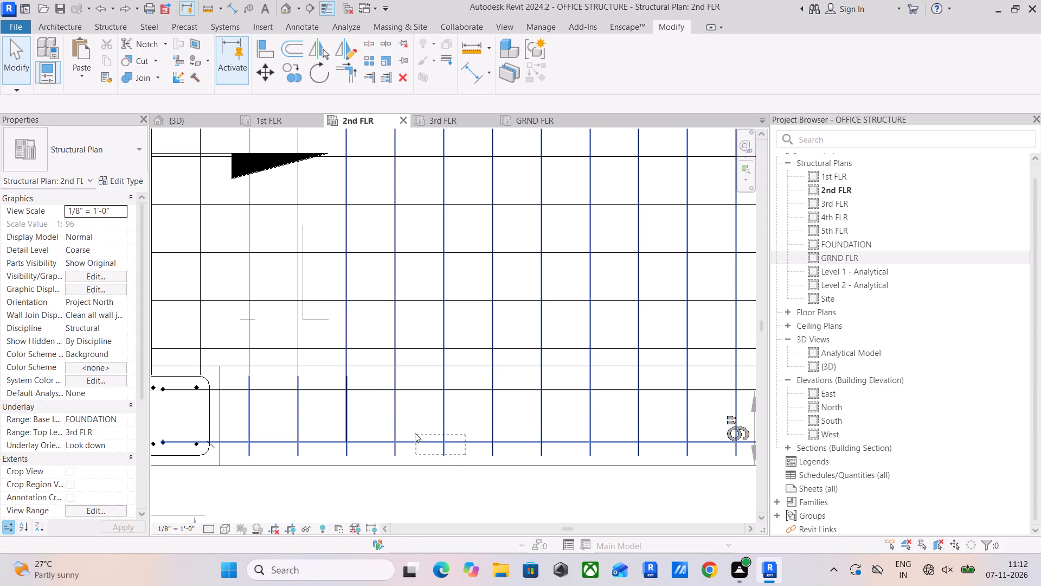
pyautogui.moveTo(415, 433); pyautogui.dragTo(318, 379)
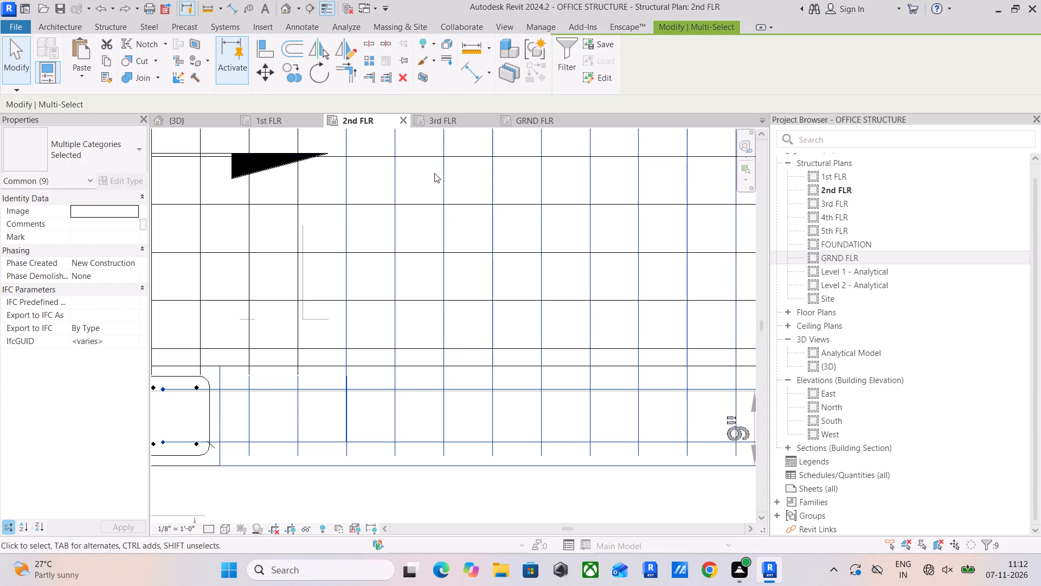
pyautogui.keyDown('shift'); pyautogui.click(489, 322); pyautogui.keyUp('shift')
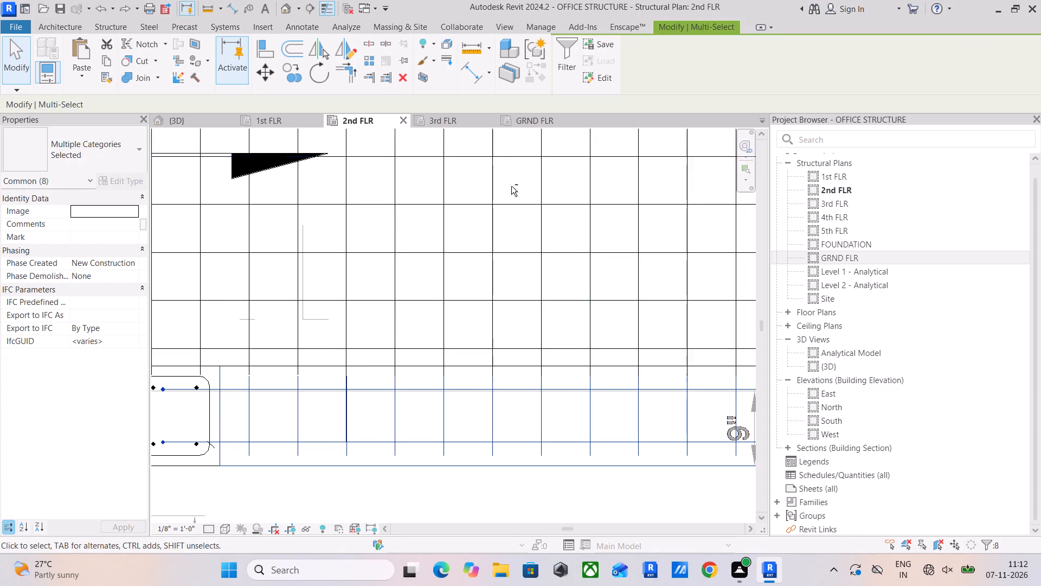
pyautogui.click(567, 59)
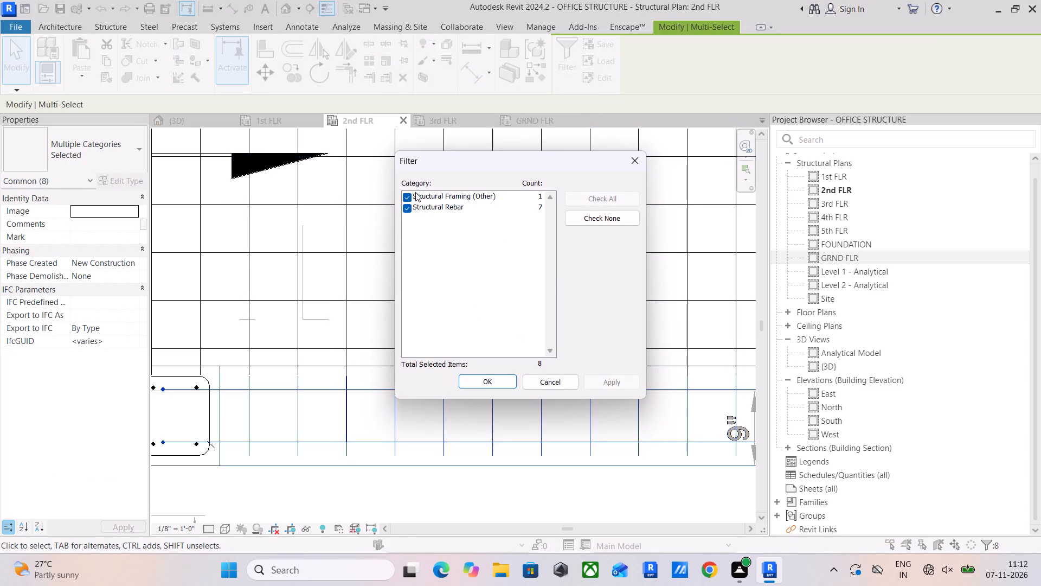
pyautogui.click(407, 195)
pyautogui.click(492, 378)
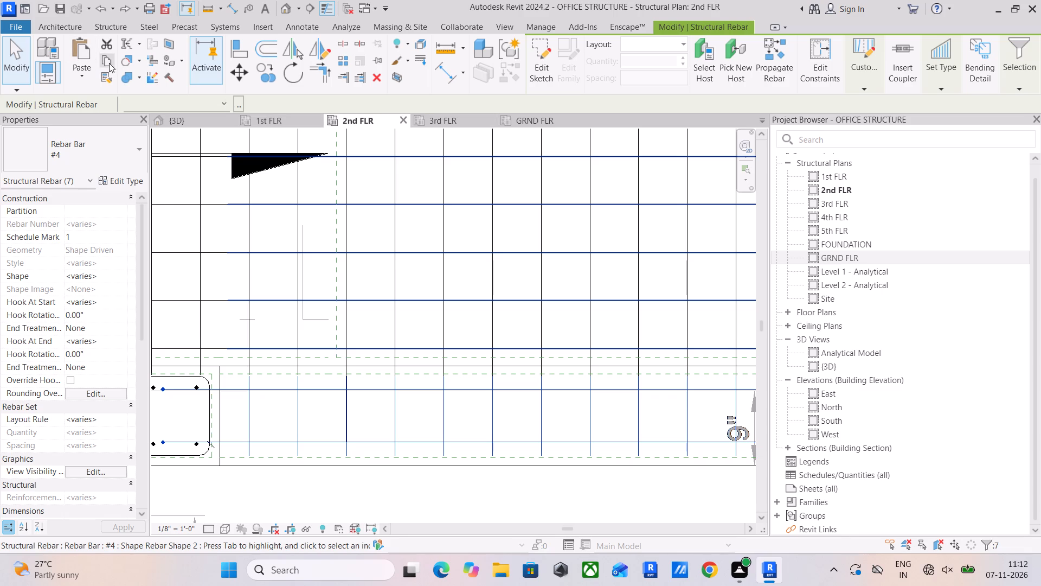
pyautogui.moveTo(107, 62); pyautogui.dragTo(100, 65)
pyautogui.click(68, 71)
pyautogui.click(136, 122)
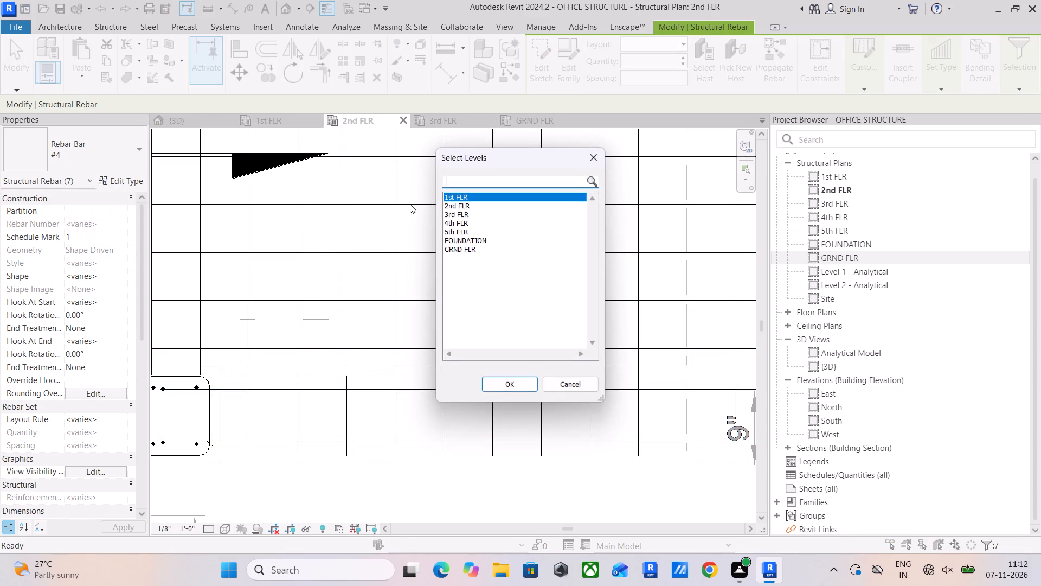
pyautogui.click(461, 215)
pyautogui.click(504, 384)
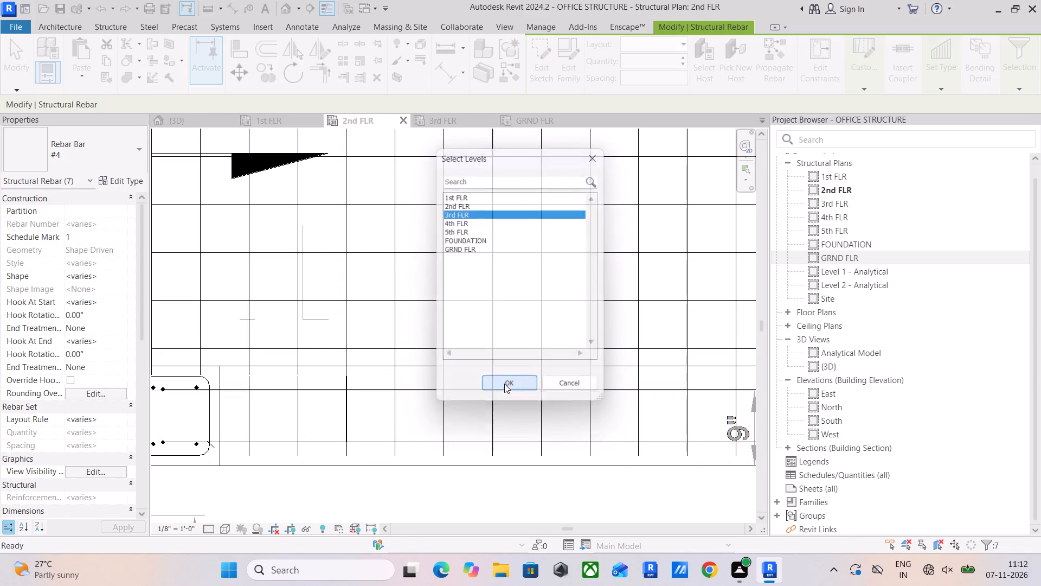
# Examine the pasted rebar and the adjoining south-edge beam up to the corner column on the 3rd FLR plan.
pyautogui.click(448, 120)
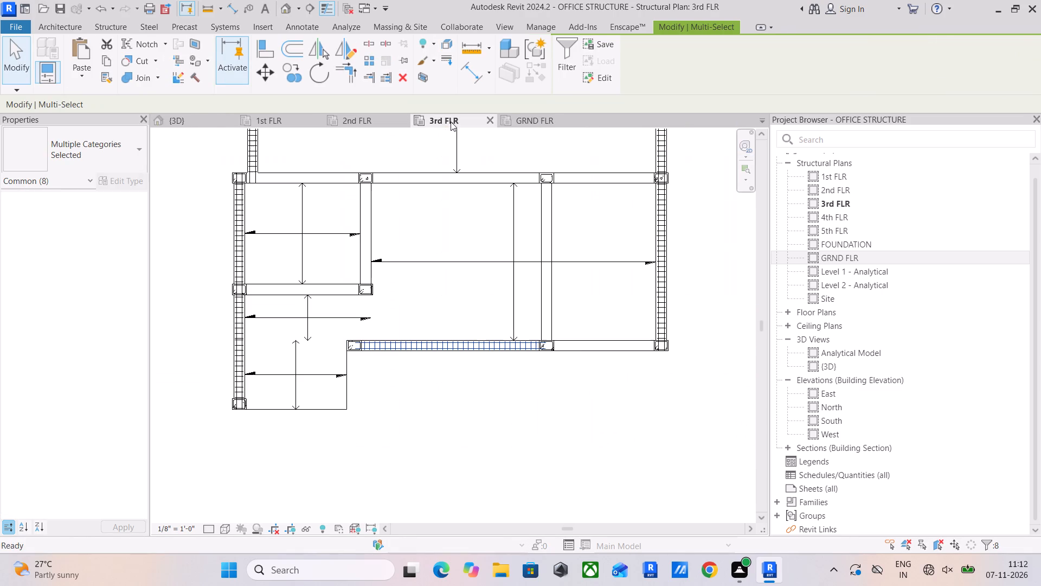
pyautogui.scroll(5, 372, 360)
pyautogui.moveTo(580, 381); pyautogui.dragTo(427, 394, button='middle')
pyautogui.scroll(6, 587, 364)
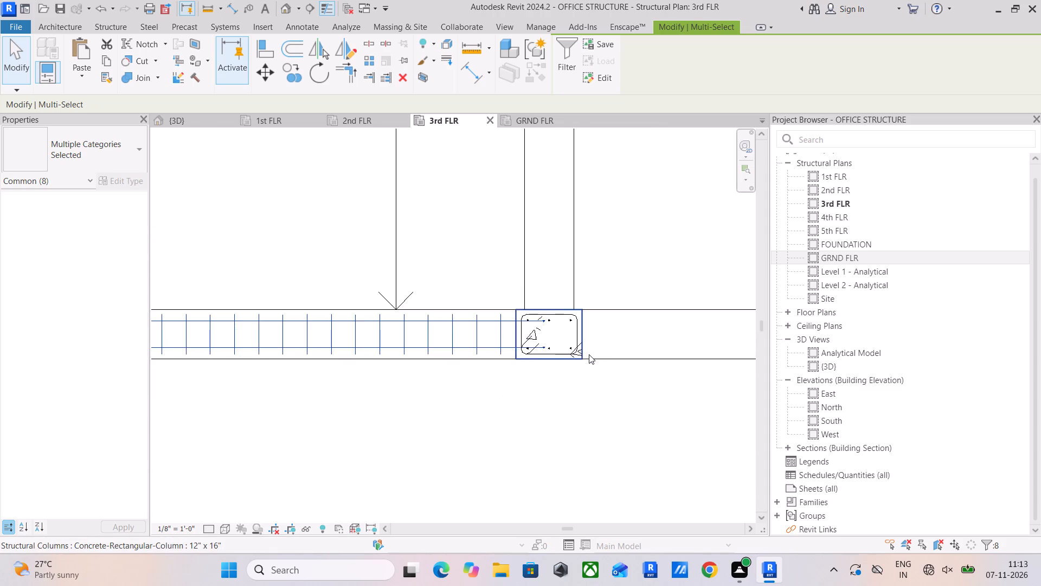
pyautogui.scroll(-4, 589, 354)
pyautogui.moveTo(490, 379); pyautogui.dragTo(357, 410, button='middle')
pyautogui.scroll(-3, 598, 394)
pyautogui.moveTo(597, 394); pyautogui.dragTo(553, 406, button='middle')
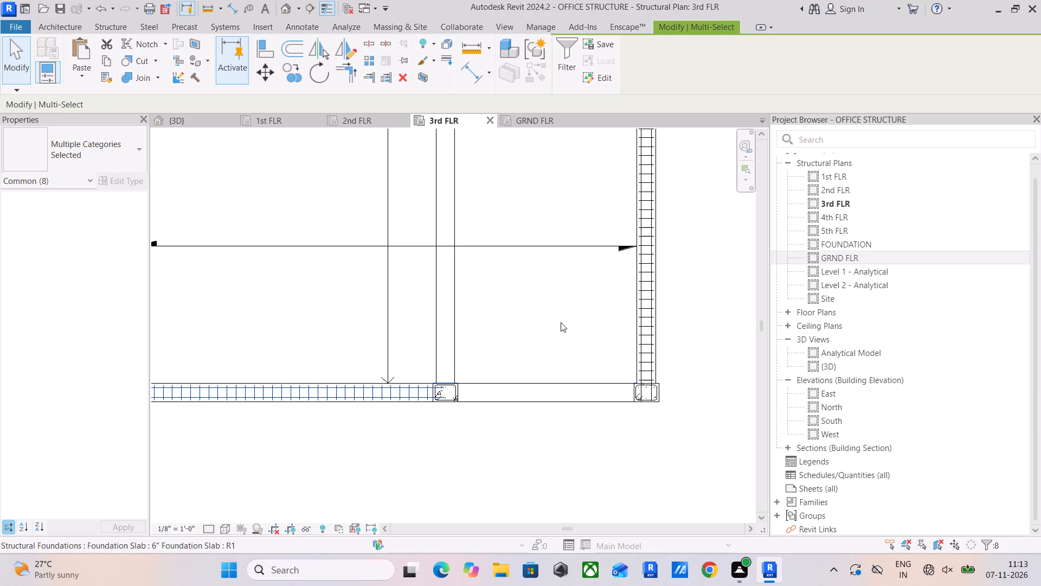
# Copy the 2nd FLR CONFERENCE south-edge beam's rebar, excluding the beam and slab bars, and paste it aligned to level 3rd FLR.
pyautogui.click(358, 124)
pyautogui.moveTo(682, 396); pyautogui.dragTo(596, 264, button='middle')
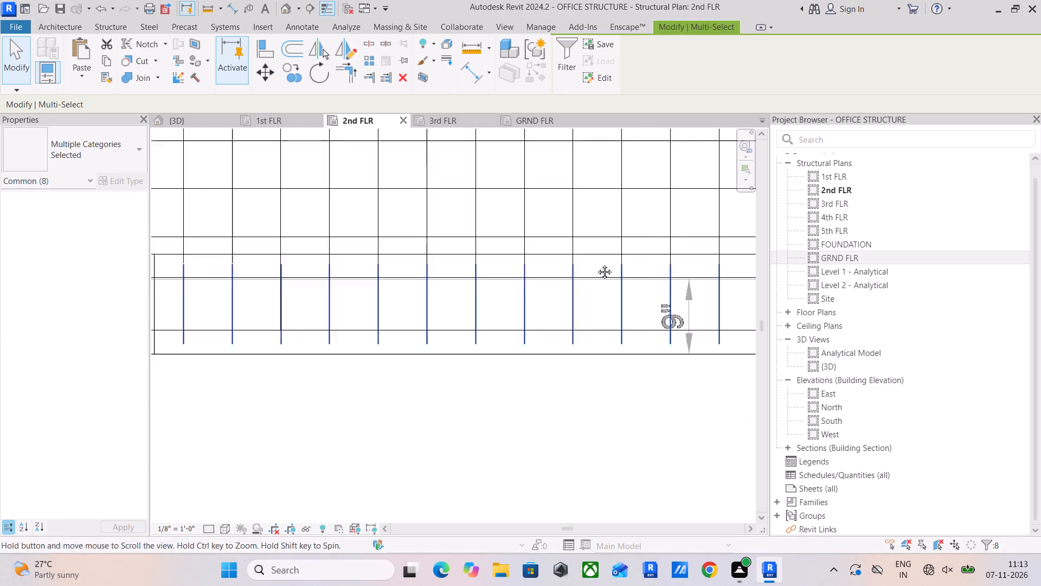
pyautogui.moveTo(596, 264); pyautogui.dragTo(596, 264, button='middle')
pyautogui.scroll(-9, 597, 284)
pyautogui.moveTo(591, 338); pyautogui.dragTo(257, 399, button='middle')
pyautogui.moveTo(596, 384); pyautogui.dragTo(278, 385, button='middle')
pyautogui.scroll(5, 410, 361)
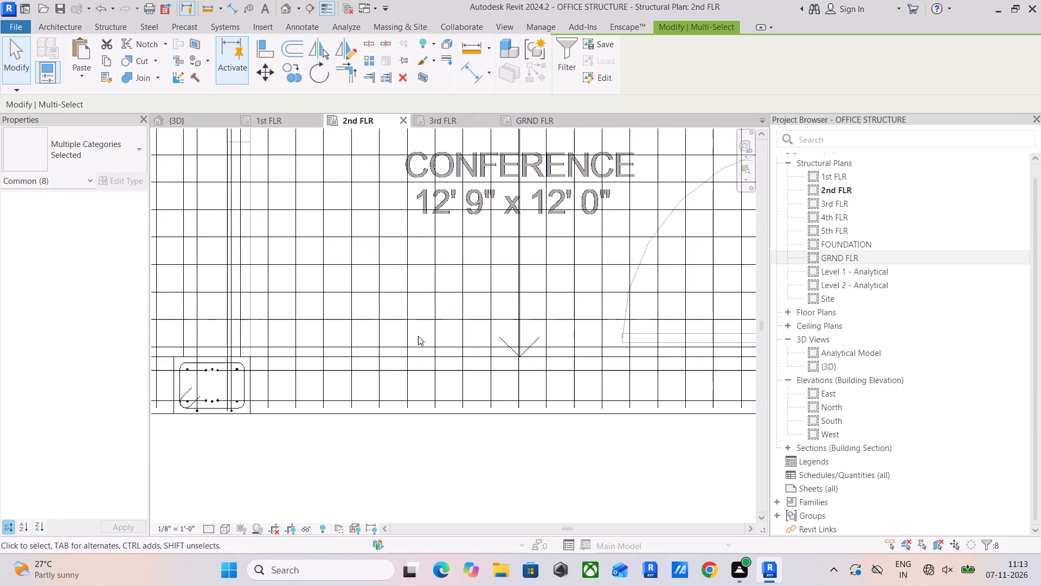
pyautogui.scroll(5, 418, 336)
pyautogui.moveTo(438, 348); pyautogui.dragTo(386, 406)
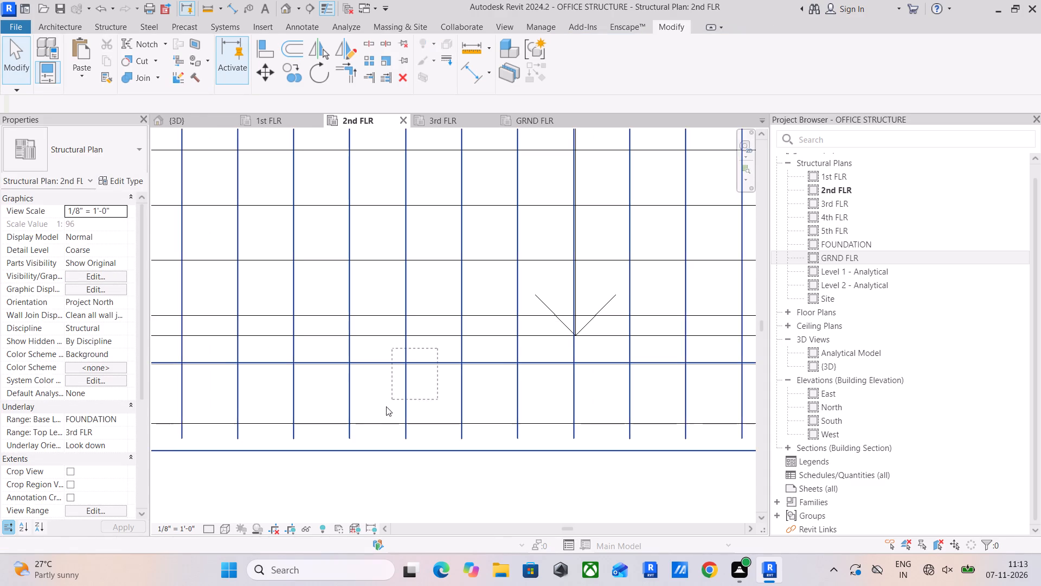
pyautogui.moveTo(386, 406); pyautogui.dragTo(374, 426)
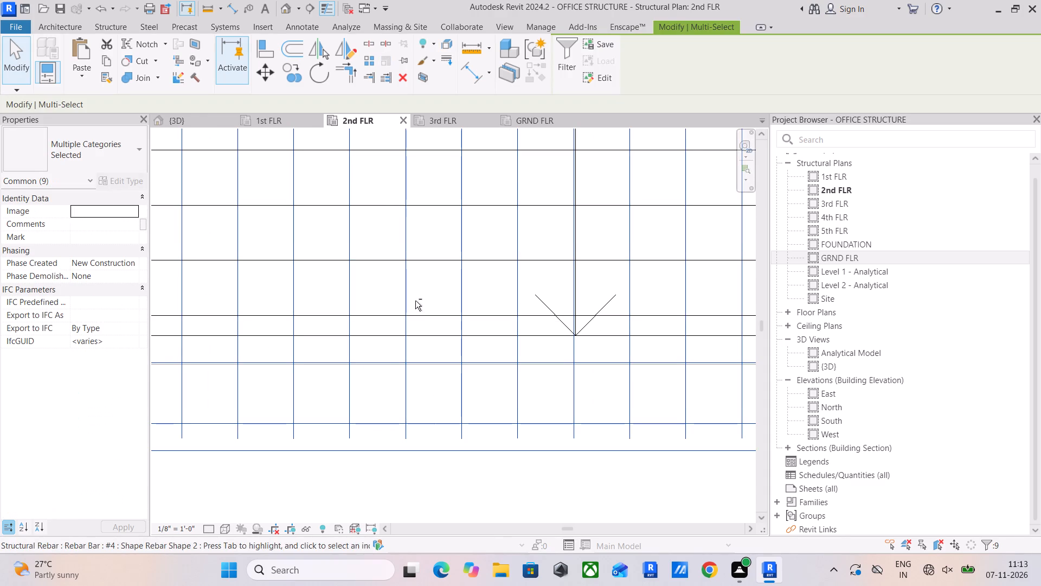
pyautogui.keyDown('shift'); pyautogui.click(409, 292); pyautogui.keyUp('shift')
pyautogui.scroll(-4, 446, 367)
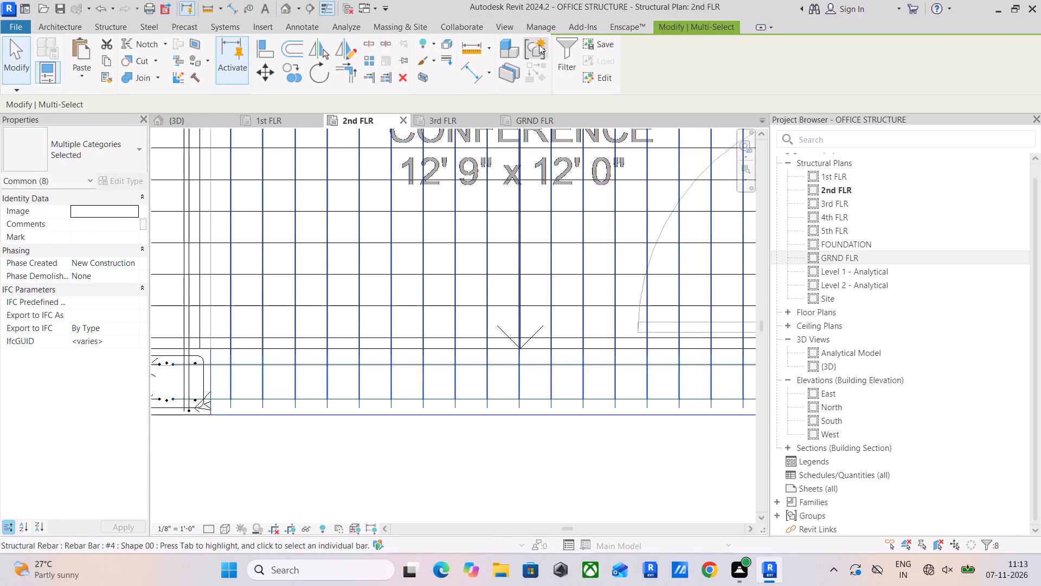
pyautogui.click(560, 61)
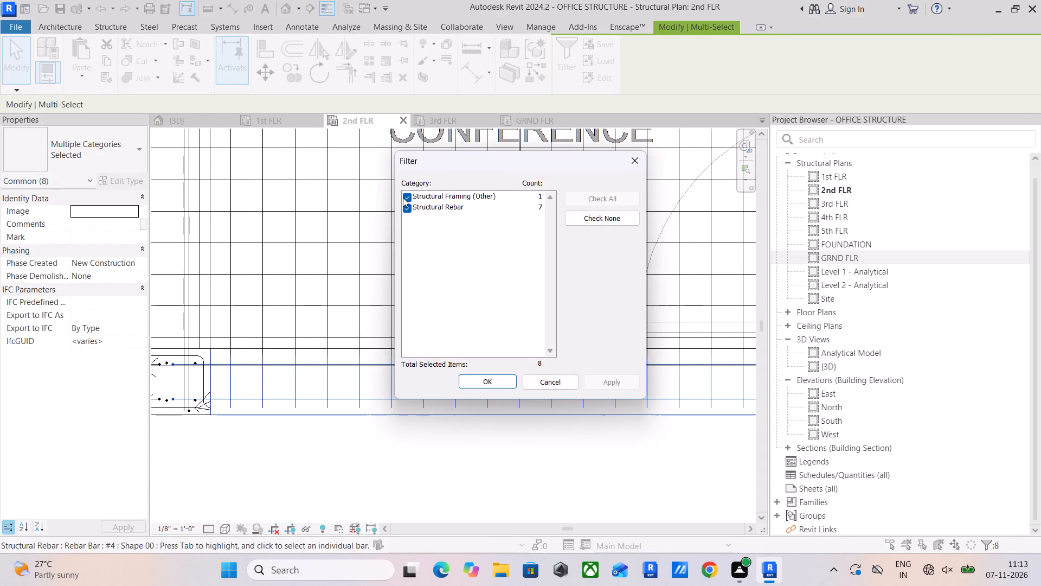
pyautogui.click(408, 196)
pyautogui.click(504, 381)
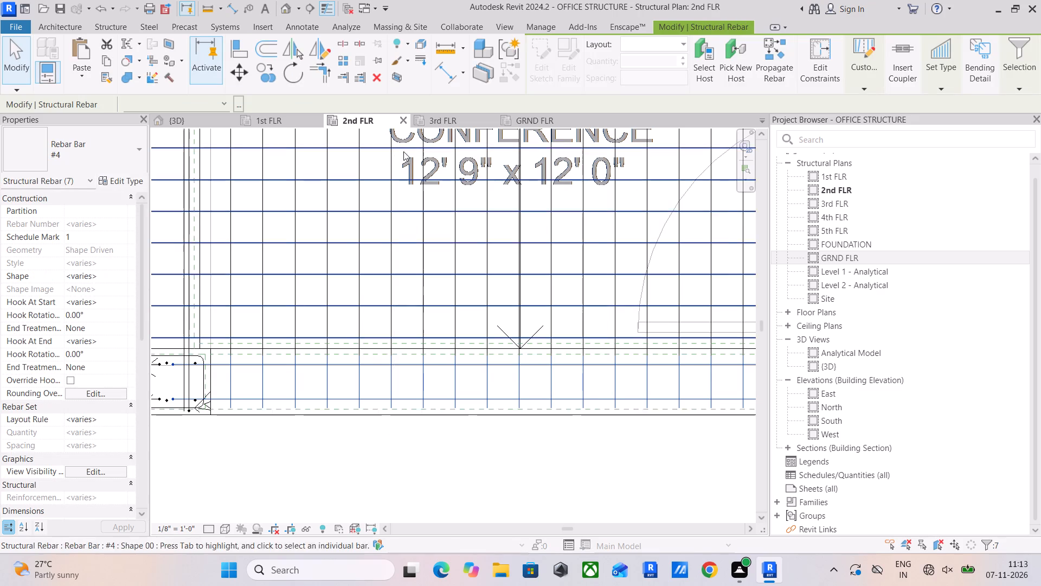
pyautogui.click(110, 62)
pyautogui.click(89, 71)
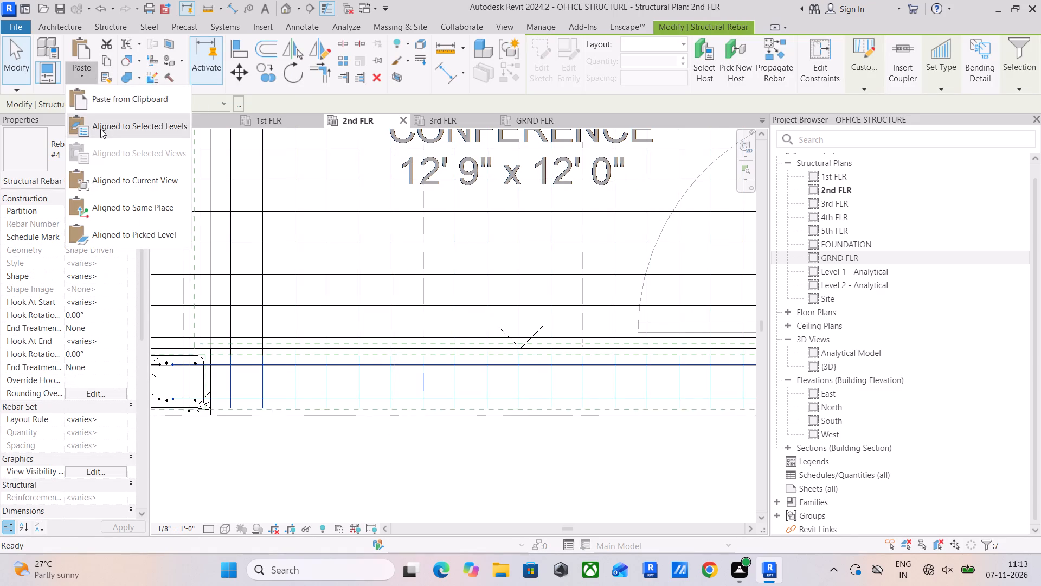
pyautogui.click(100, 129)
pyautogui.click(449, 212)
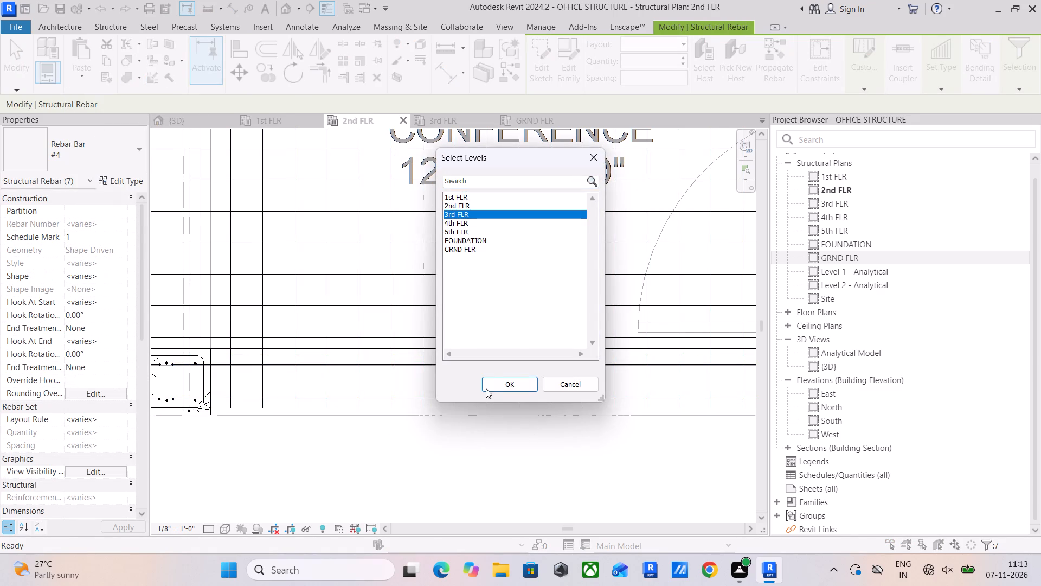
pyautogui.click(498, 386)
pyautogui.scroll(-1, 498, 386)
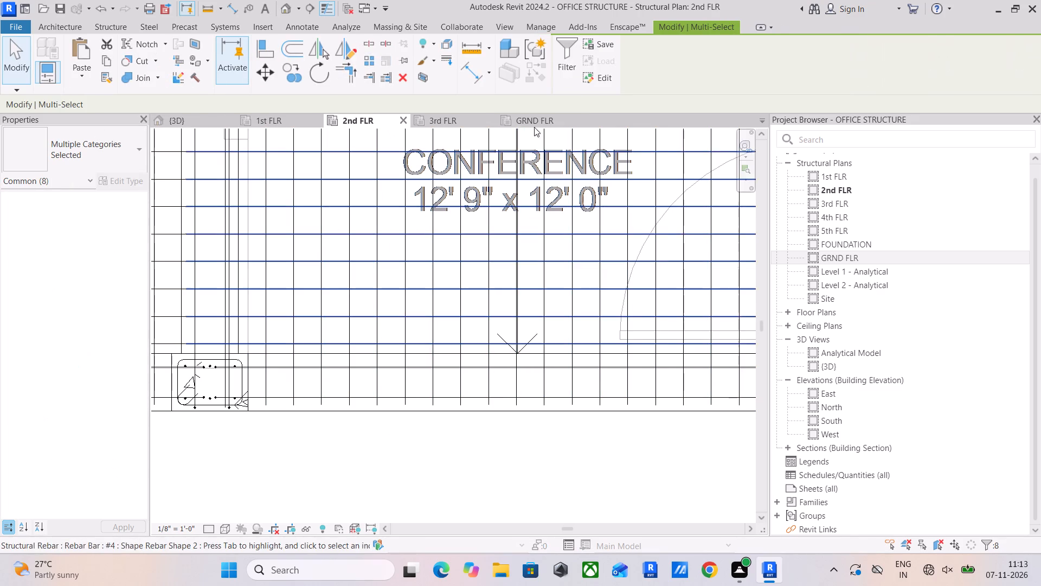
# Examine the pasted south-edge beam rebar on the 3rd FLR plan and look over the interior beams on the west side.
pyautogui.click(446, 123)
pyautogui.scroll(-5, 444, 318)
pyautogui.moveTo(442, 324); pyautogui.dragTo(462, 322, button='middle')
pyautogui.scroll(8, 468, 353)
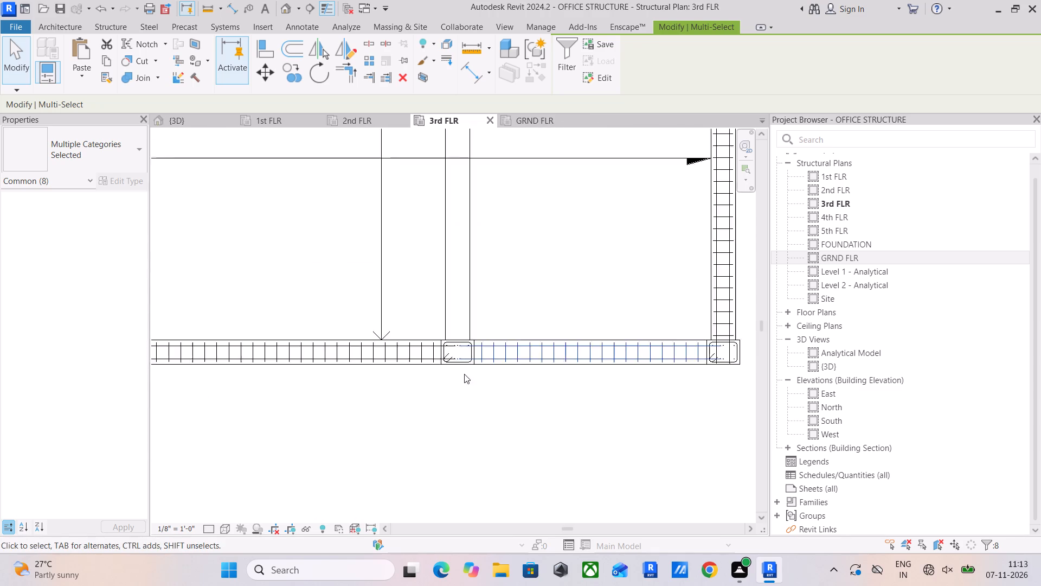
pyautogui.scroll(8, 464, 374)
pyautogui.scroll(-10, 423, 399)
pyautogui.moveTo(415, 416); pyautogui.dragTo(718, 360, button='middle')
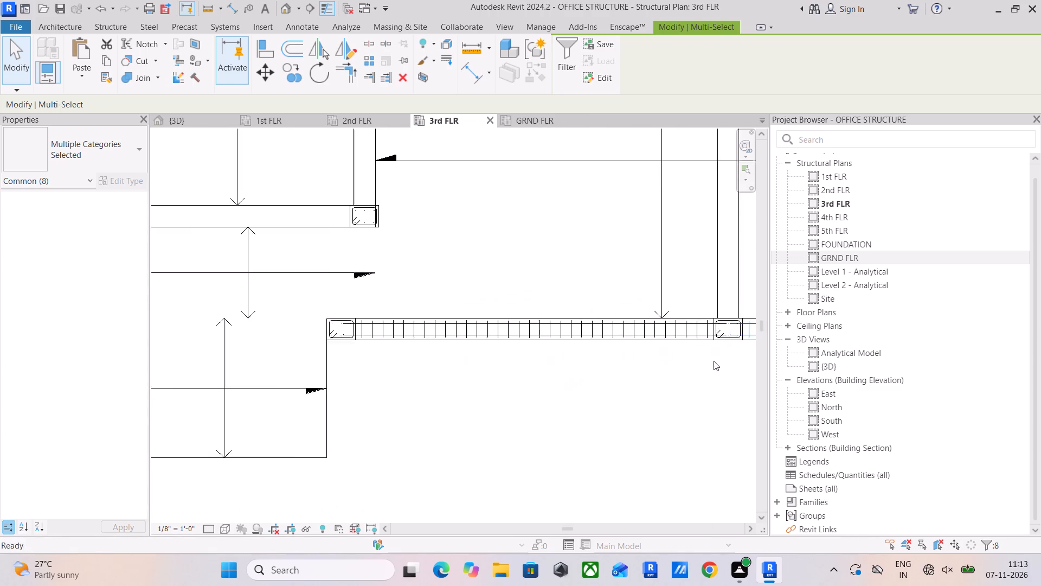
pyautogui.scroll(-4, 623, 370)
pyautogui.moveTo(589, 374); pyautogui.dragTo(663, 349, button='middle')
pyautogui.moveTo(563, 365); pyautogui.dragTo(496, 552, button='middle')
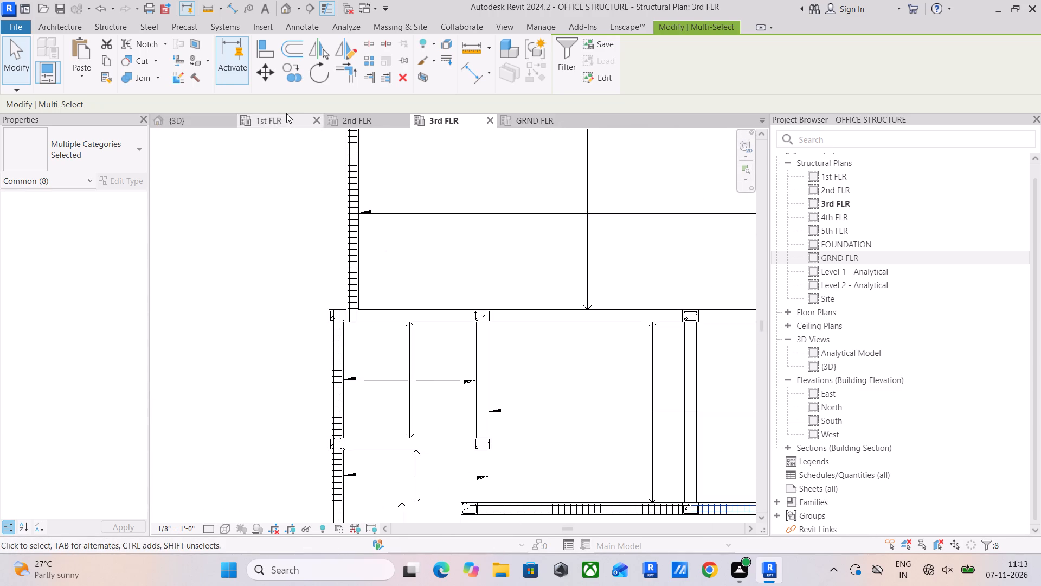
# Isolate the 2nd FLR beam between MANAGER ROOM and ACCOUNT in a 3D selection box, using one of its #4 bars.
pyautogui.click(348, 120)
pyautogui.scroll(-5, 368, 307)
pyautogui.moveTo(369, 308); pyautogui.dragTo(591, 390, button='middle')
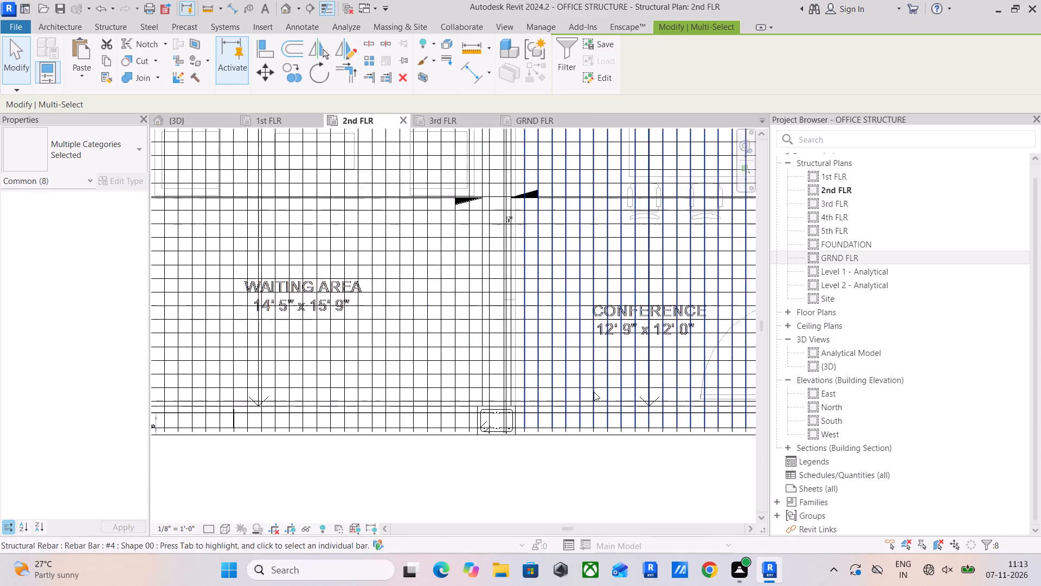
pyautogui.moveTo(471, 340); pyautogui.dragTo(621, 456, button='middle')
pyautogui.scroll(-3, 421, 348)
pyautogui.moveTo(440, 343); pyautogui.dragTo(621, 372, button='middle')
pyautogui.scroll(7, 316, 390)
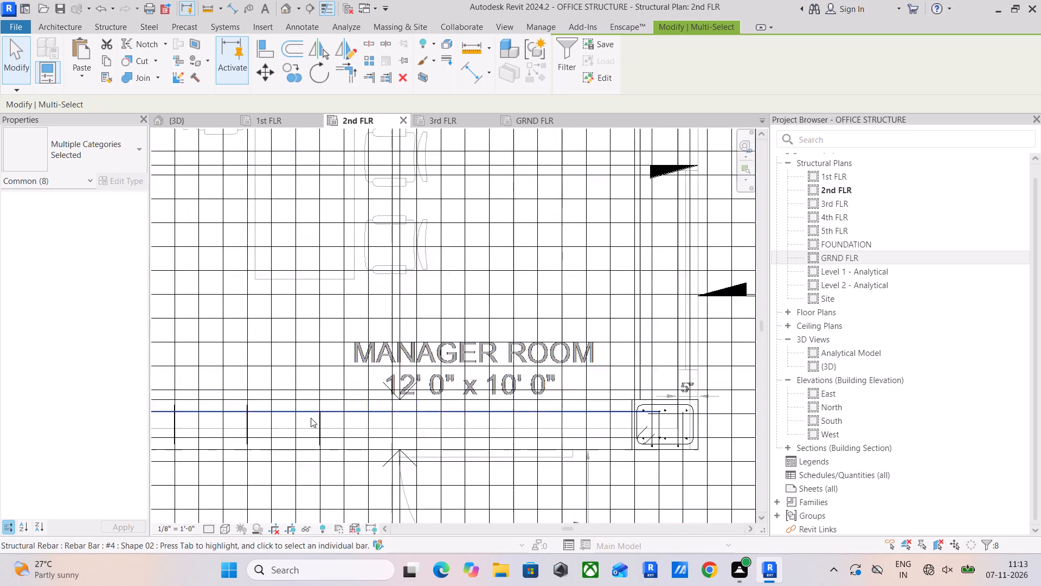
pyautogui.scroll(3, 311, 418)
pyautogui.moveTo(311, 418); pyautogui.dragTo(445, 391, button='middle')
pyautogui.scroll(-2, 367, 397)
pyautogui.moveTo(370, 390); pyautogui.dragTo(399, 329, button='middle')
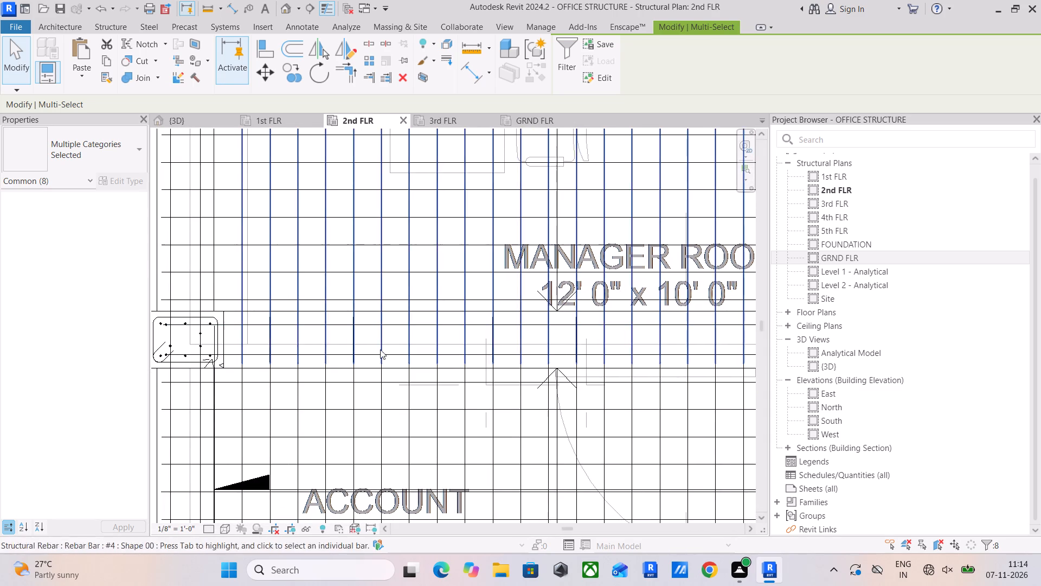
pyautogui.click(282, 353)
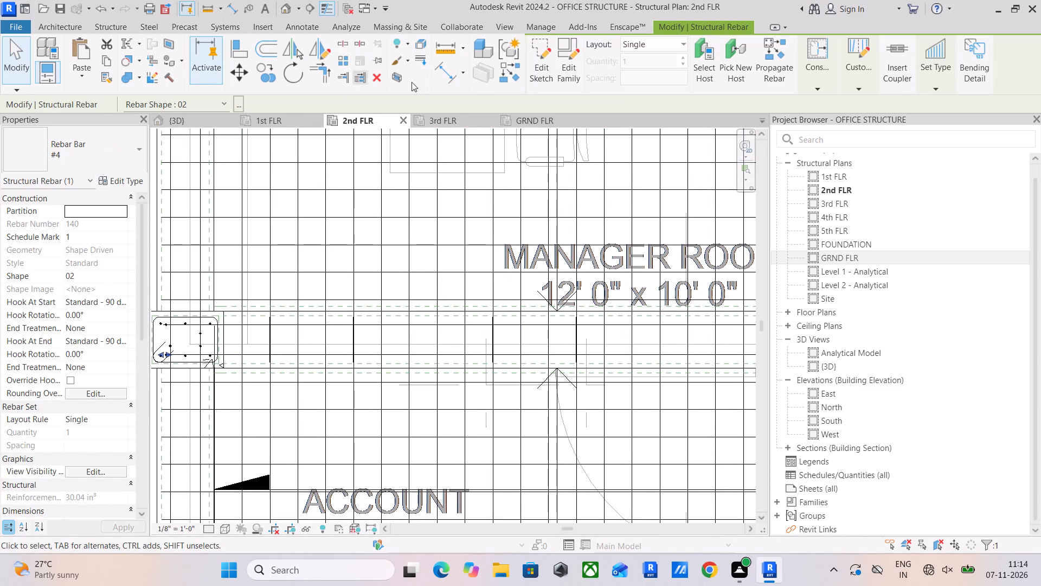
pyautogui.click(395, 79)
# Examine the isolated beam's stirrups, top bars and mid-height bars in 3D, including the end at the west column.
pyautogui.keyDown('shift'); pyautogui.scroll(1, 522, 360); pyautogui.keyUp('shift')
pyautogui.keyDown('shift'); pyautogui.moveTo(522, 361); pyautogui.dragTo(486, 372, button='middle'); pyautogui.keyUp('shift')
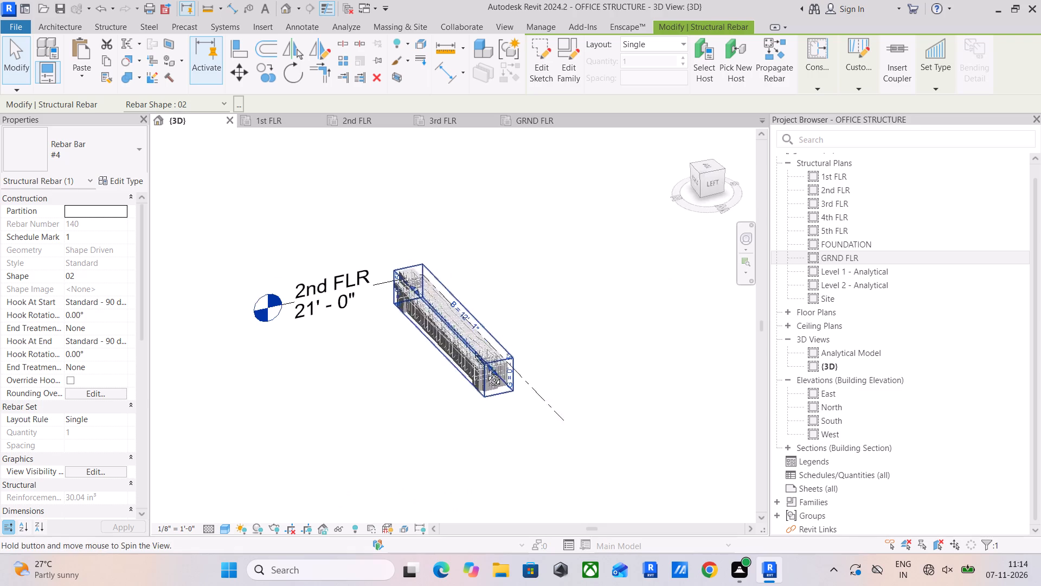
pyautogui.keyDown('shift'); pyautogui.moveTo(486, 372); pyautogui.dragTo(312, 283, button='middle'); pyautogui.keyUp('shift')
pyautogui.scroll(9, 362, 321)
pyautogui.keyDown('shift'); pyautogui.moveTo(430, 384); pyautogui.dragTo(438, 393, button='middle'); pyautogui.keyUp('shift')
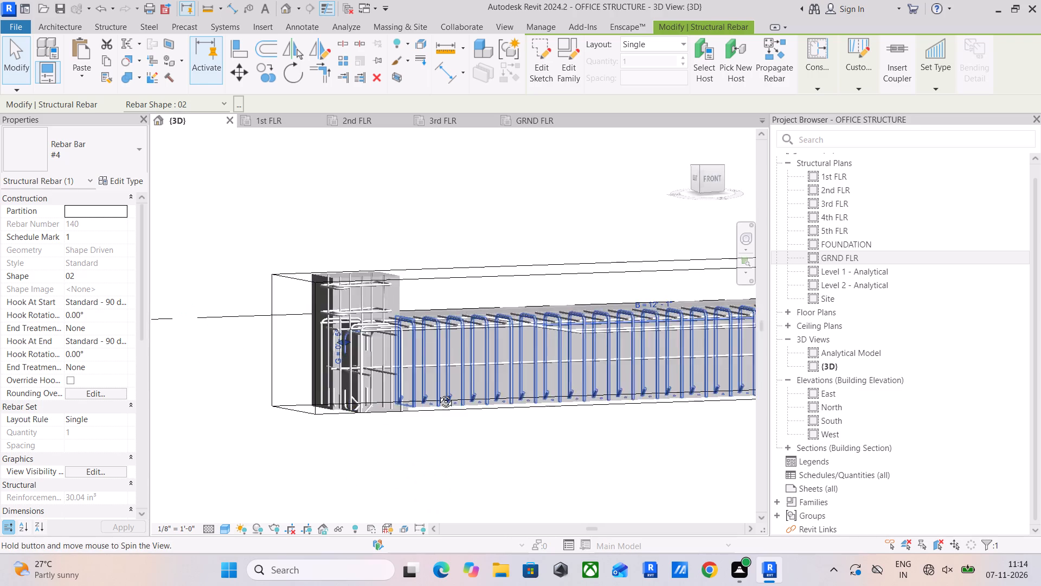
pyautogui.keyDown('shift'); pyautogui.moveTo(438, 393); pyautogui.dragTo(478, 431, button='middle'); pyautogui.keyUp('shift')
pyautogui.moveTo(483, 424); pyautogui.dragTo(261, 377, button='middle')
pyautogui.scroll(4, 333, 361)
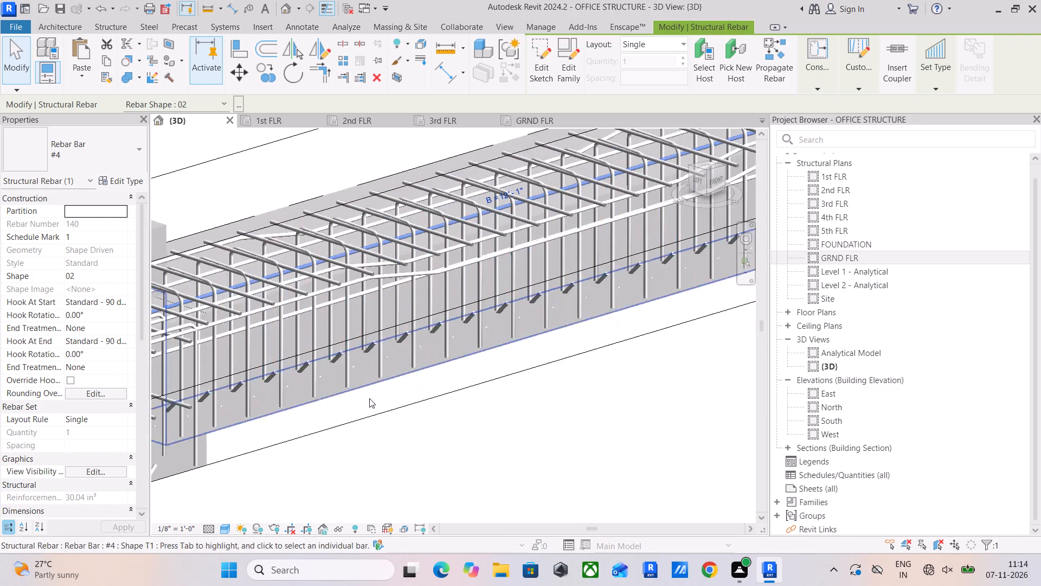
pyautogui.scroll(-4, 429, 428)
pyautogui.moveTo(431, 422); pyautogui.dragTo(440, 426, button='middle')
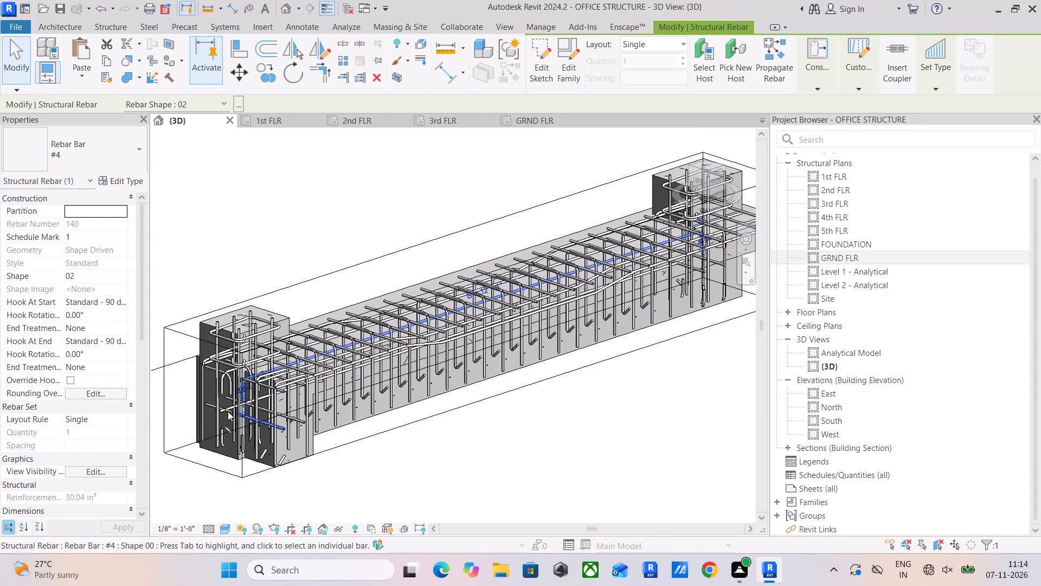
pyautogui.scroll(5, 228, 411)
pyautogui.moveTo(220, 343); pyautogui.dragTo(215, 323, button='middle')
pyautogui.click(200, 493)
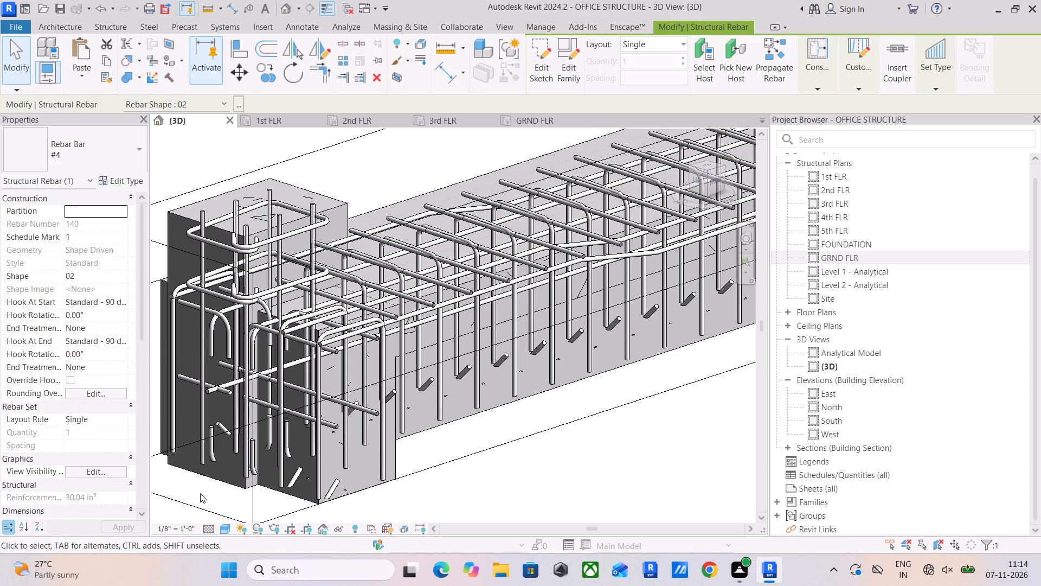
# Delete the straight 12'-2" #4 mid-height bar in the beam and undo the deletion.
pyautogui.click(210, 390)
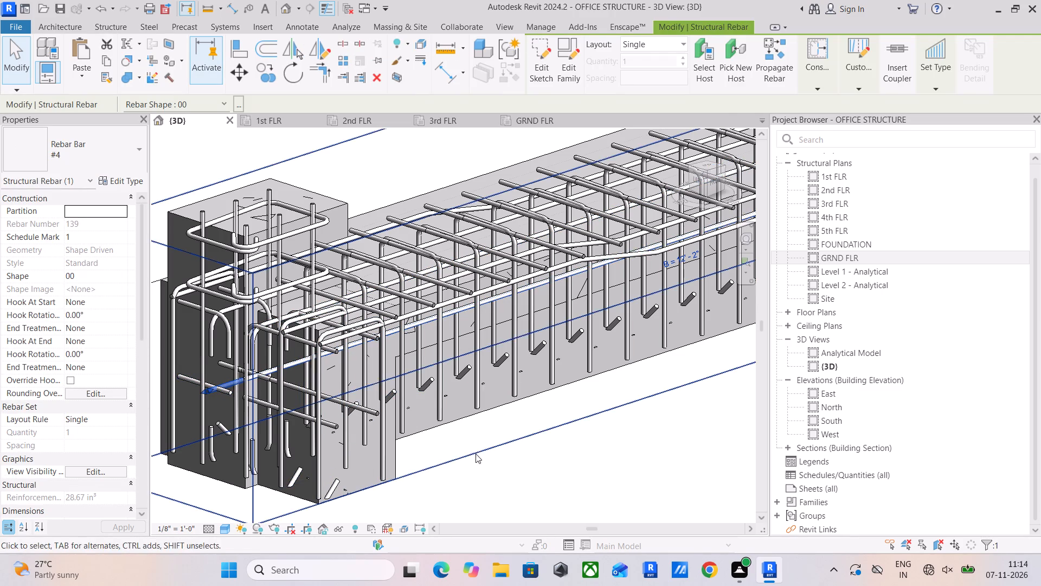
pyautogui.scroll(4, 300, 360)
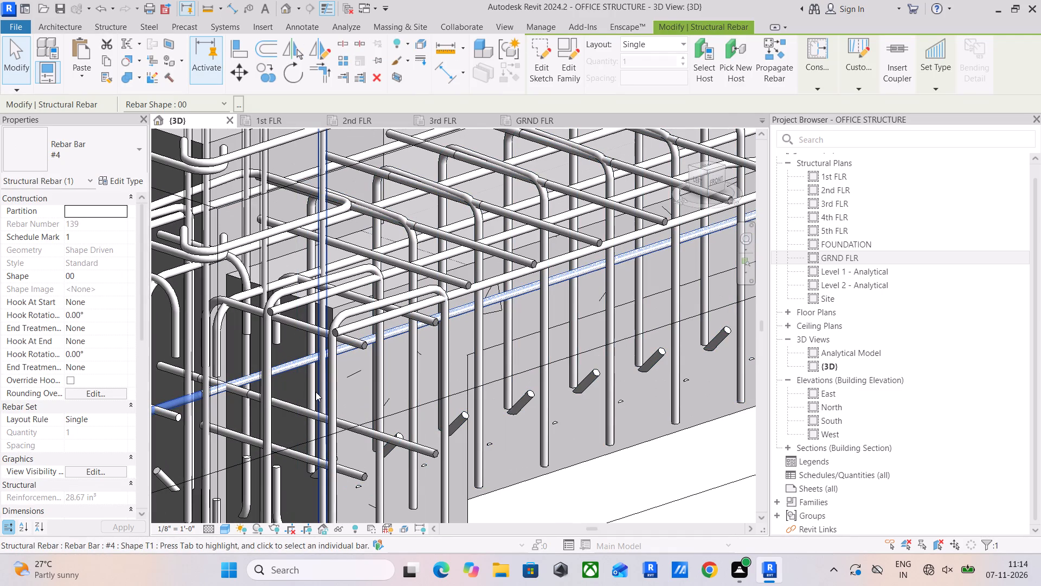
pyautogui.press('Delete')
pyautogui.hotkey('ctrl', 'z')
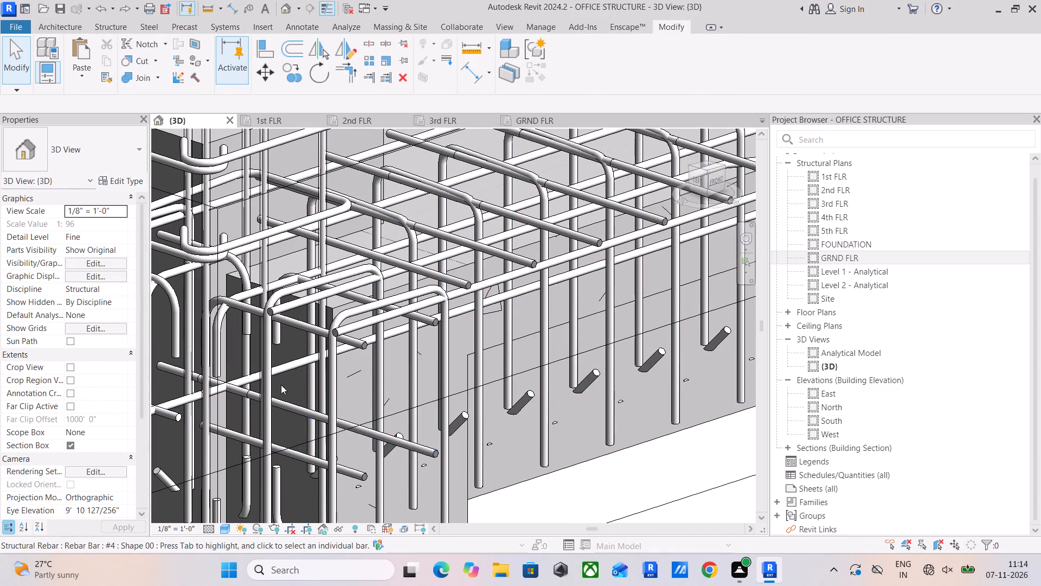
# Delete the straight 12'-2" #4 mid-height bar from the beam between MANAGER ROOM and ACCOUNT.
pyautogui.click(292, 366)
pyautogui.scroll(-4, 292, 366)
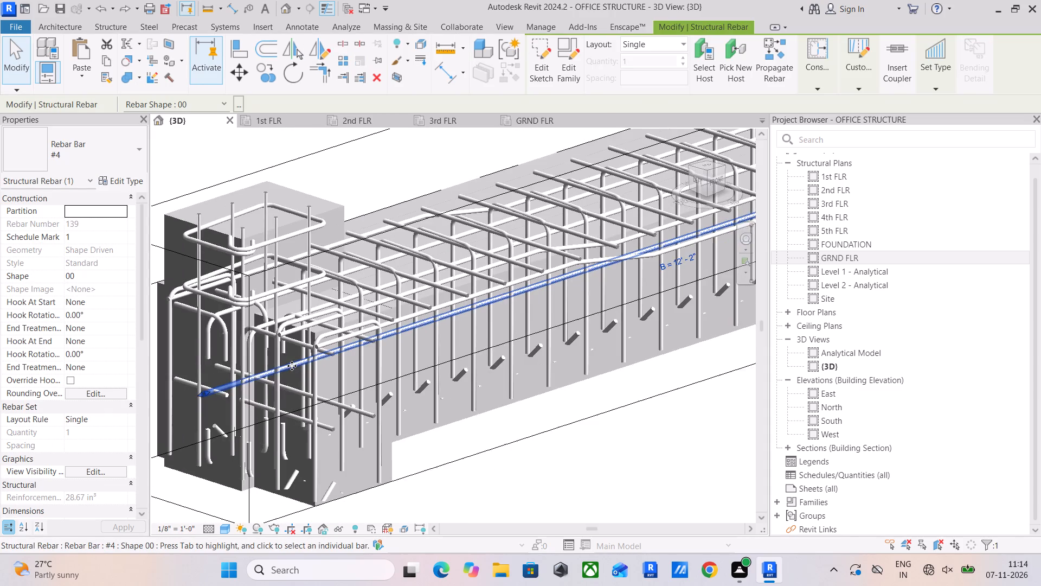
pyautogui.moveTo(292, 366); pyautogui.dragTo(285, 387, button='middle')
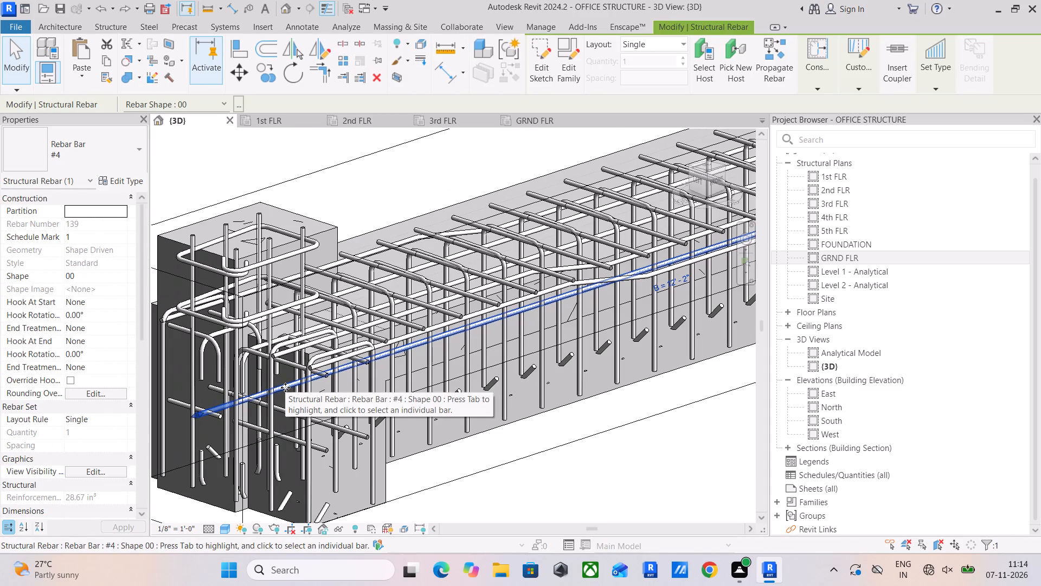
pyautogui.press('Delete')
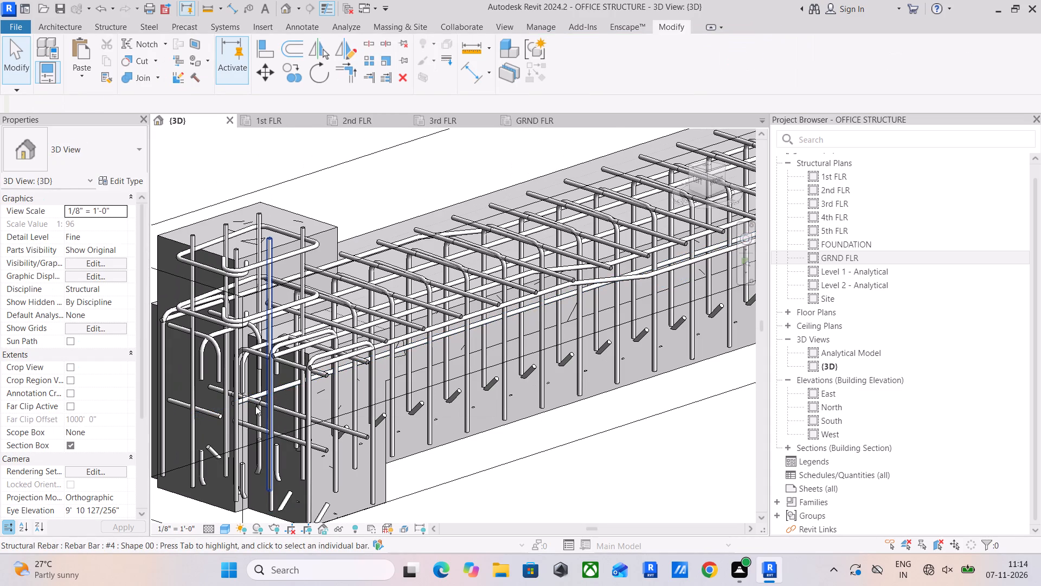
# Mirror a copy of the remaining straight #4 mid-height bar about the beam's lengthwise centreline.
pyautogui.click(258, 392)
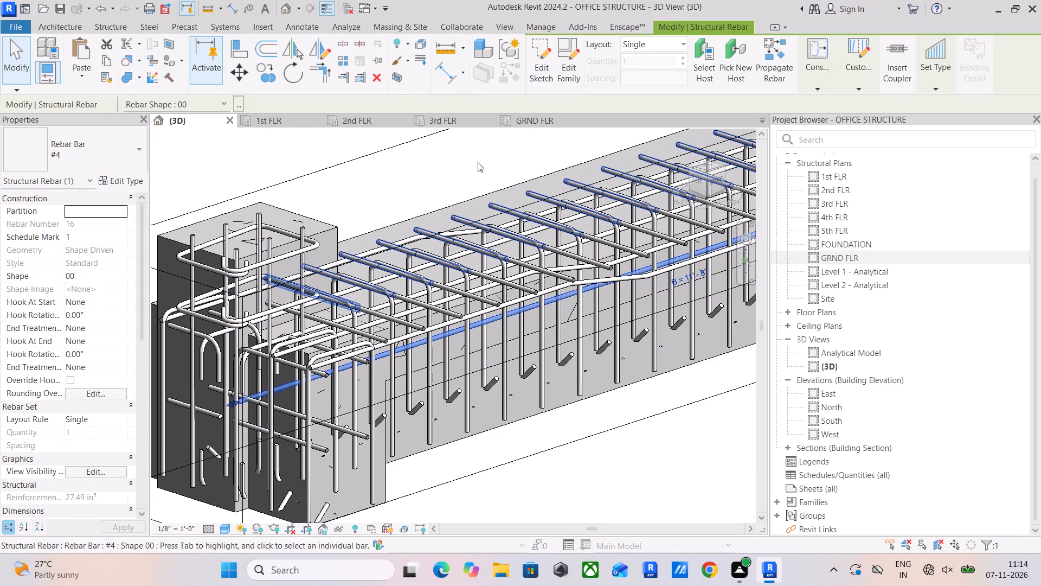
pyautogui.click(706, 164)
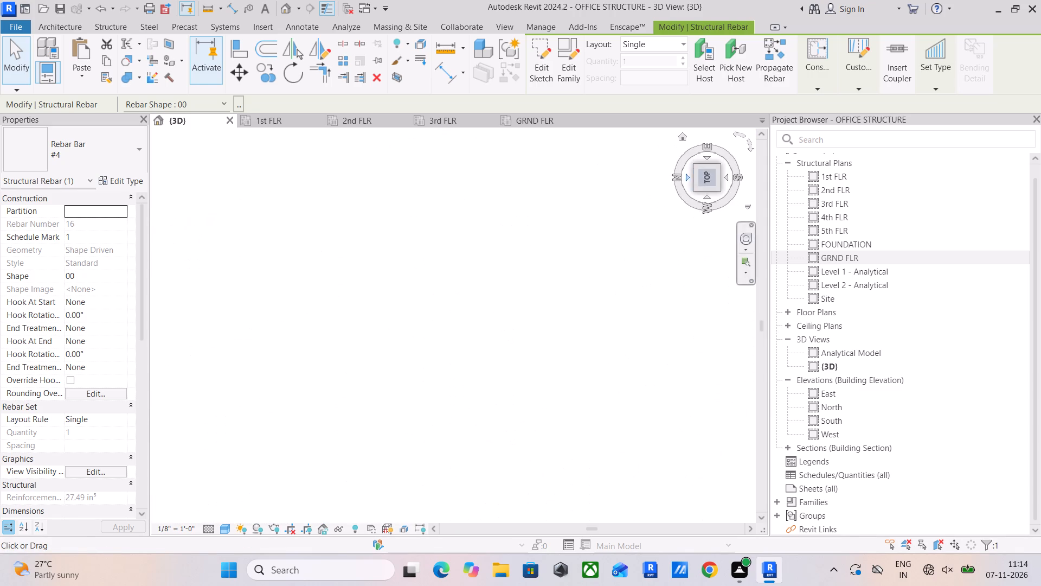
pyautogui.click(313, 54)
pyautogui.scroll(5, 494, 348)
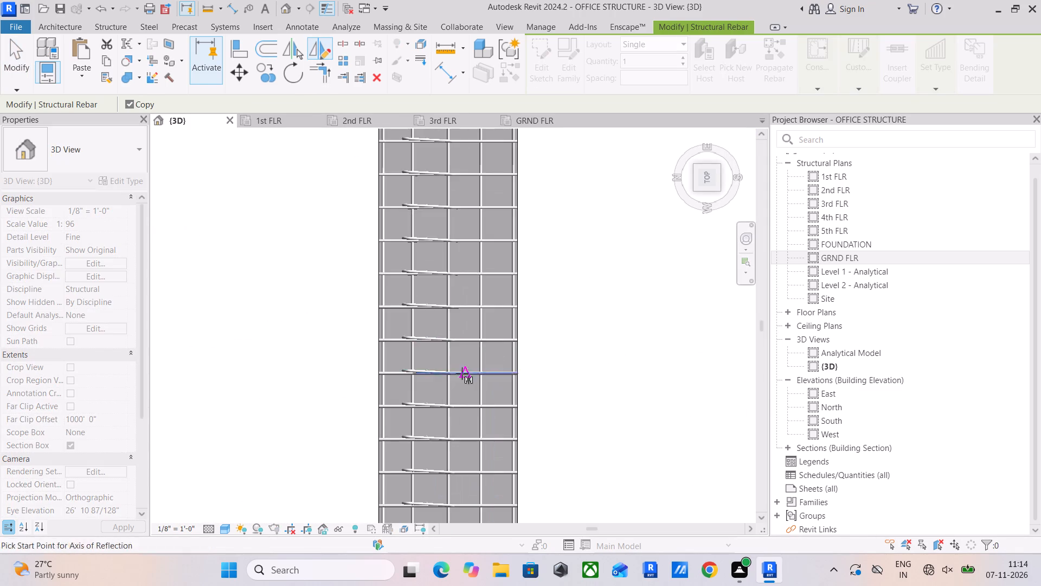
pyautogui.click(428, 361)
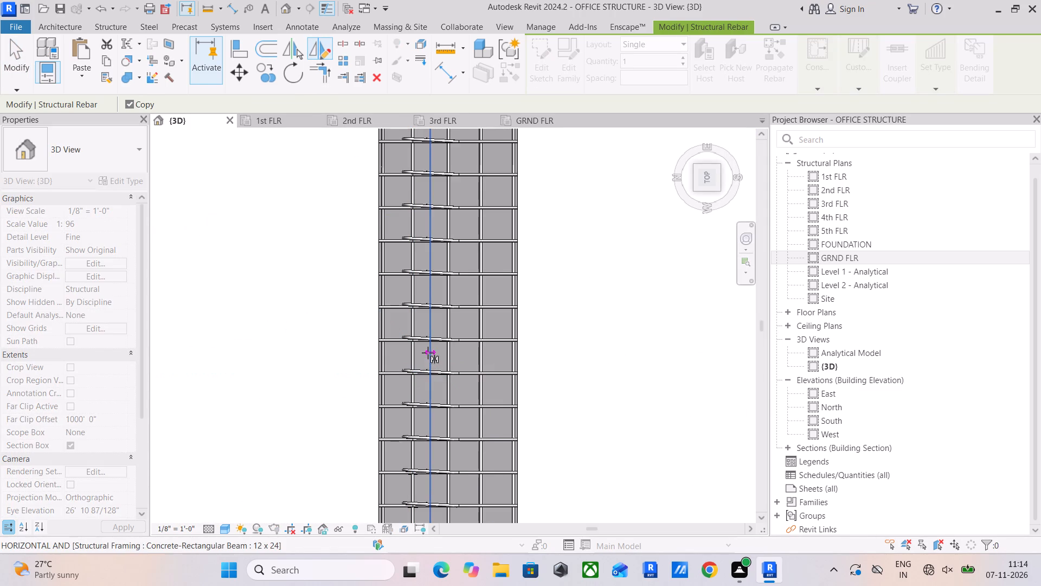
pyautogui.click(428, 353)
pyautogui.press('Escape')
pyautogui.press('Escape')
pyautogui.press('Escape')
# Stretch the west end of the beam's south mid-height bar into the west column, near the column's outer bars.
pyautogui.scroll(-4, 479, 330)
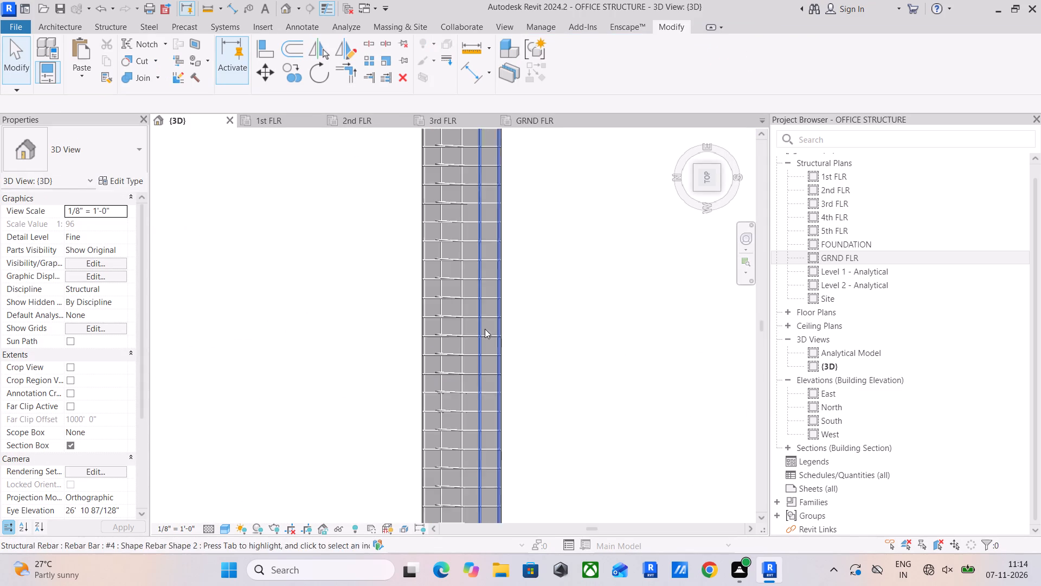
pyautogui.keyDown('shift'); pyautogui.moveTo(487, 326); pyautogui.dragTo(388, 97, button='middle'); pyautogui.keyUp('shift')
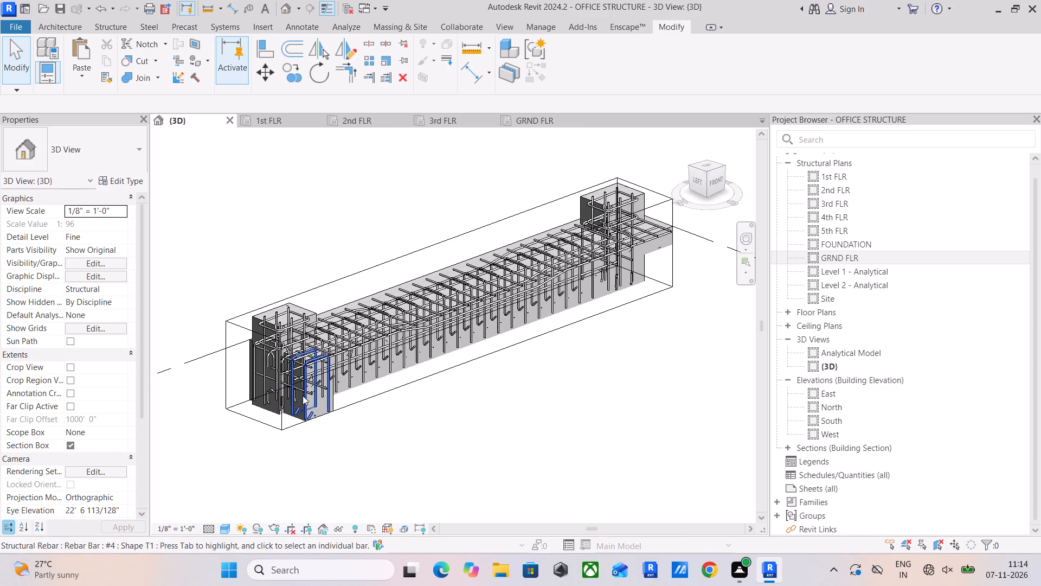
pyautogui.keyDown('shift'); pyautogui.moveTo(303, 396); pyautogui.dragTo(311, 360, button='middle'); pyautogui.keyUp('shift')
pyautogui.scroll(5, 301, 350)
pyautogui.keyDown('shift'); pyautogui.moveTo(312, 349); pyautogui.dragTo(236, 348, button='middle'); pyautogui.keyUp('shift')
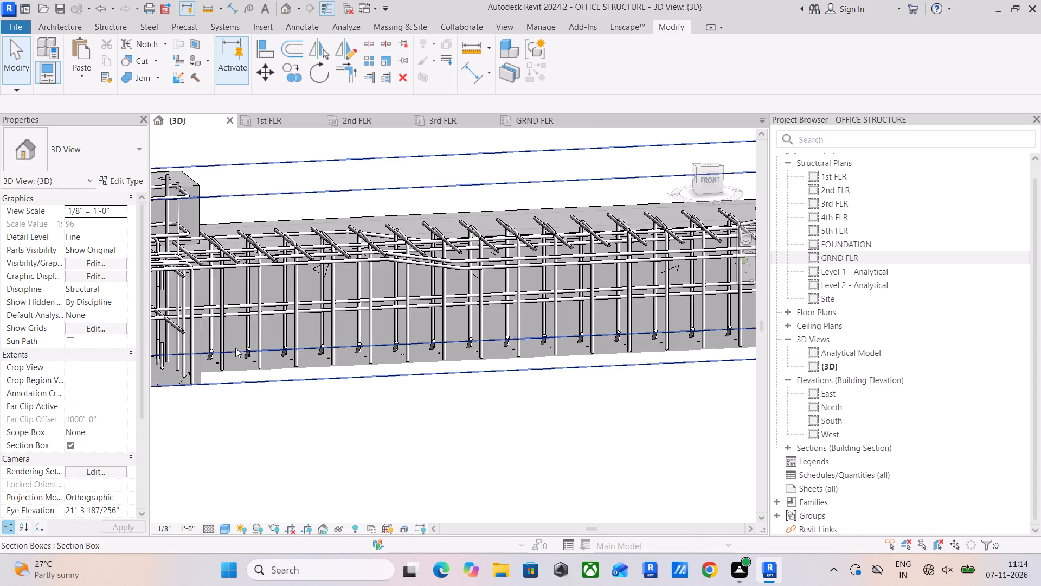
pyautogui.moveTo(238, 348); pyautogui.dragTo(618, 301, button='middle')
pyautogui.keyDown('shift'); pyautogui.moveTo(552, 309); pyautogui.dragTo(518, 285, button='middle'); pyautogui.keyUp('shift')
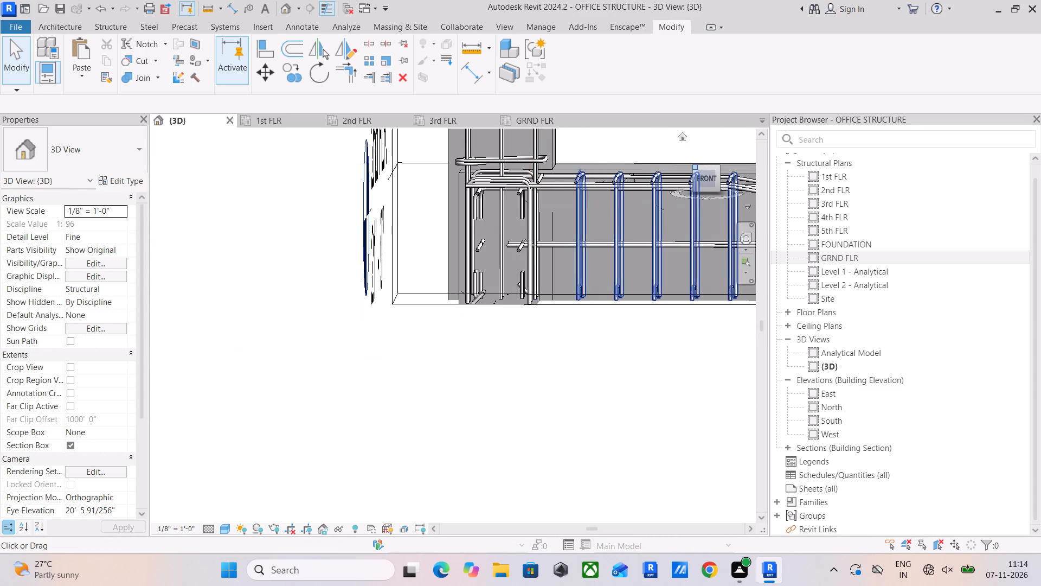
pyautogui.click(701, 183)
pyautogui.scroll(5, 442, 346)
pyautogui.scroll(15, 293, 317)
pyautogui.click(427, 342)
pyautogui.scroll(5, 404, 340)
pyautogui.moveTo(413, 343); pyautogui.dragTo(300, 370)
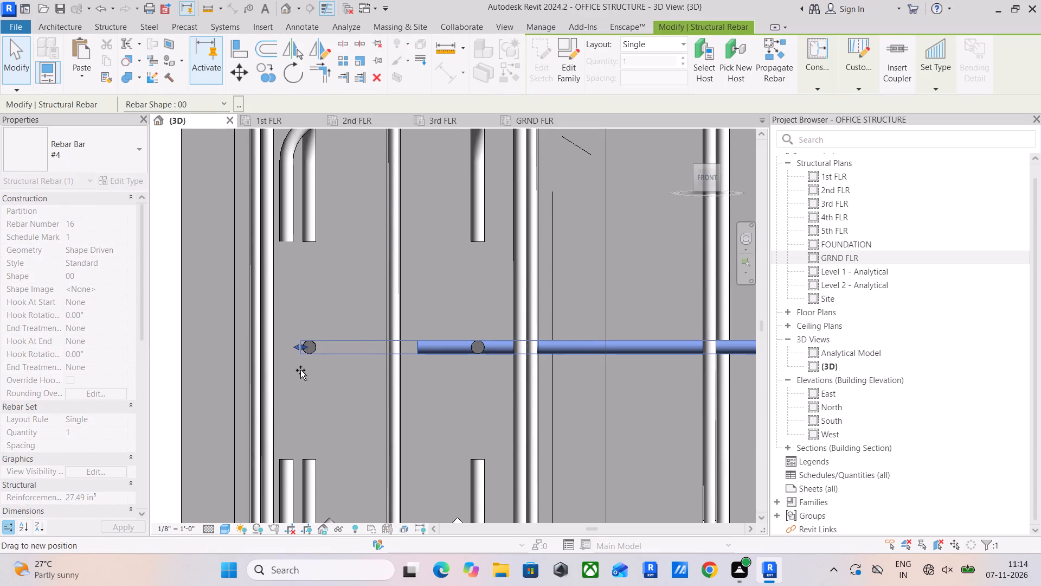
pyautogui.moveTo(300, 370); pyautogui.dragTo(279, 377)
pyautogui.moveTo(279, 377); pyautogui.dragTo(283, 378)
# Align the south mid-height bar's west end with the outer edge of the hooked bar in the west column.
pyautogui.click(243, 50)
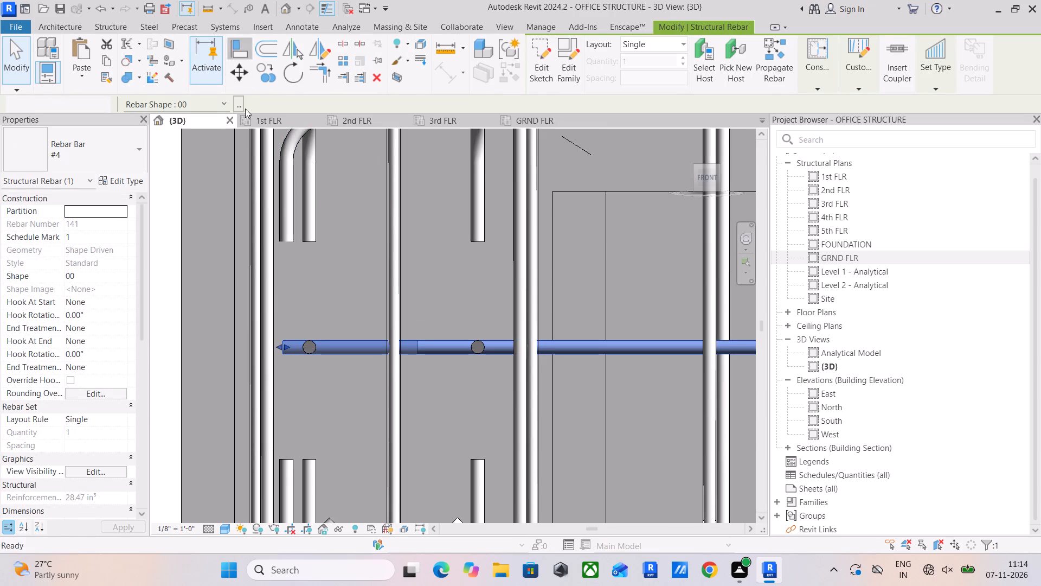
pyautogui.click(279, 221)
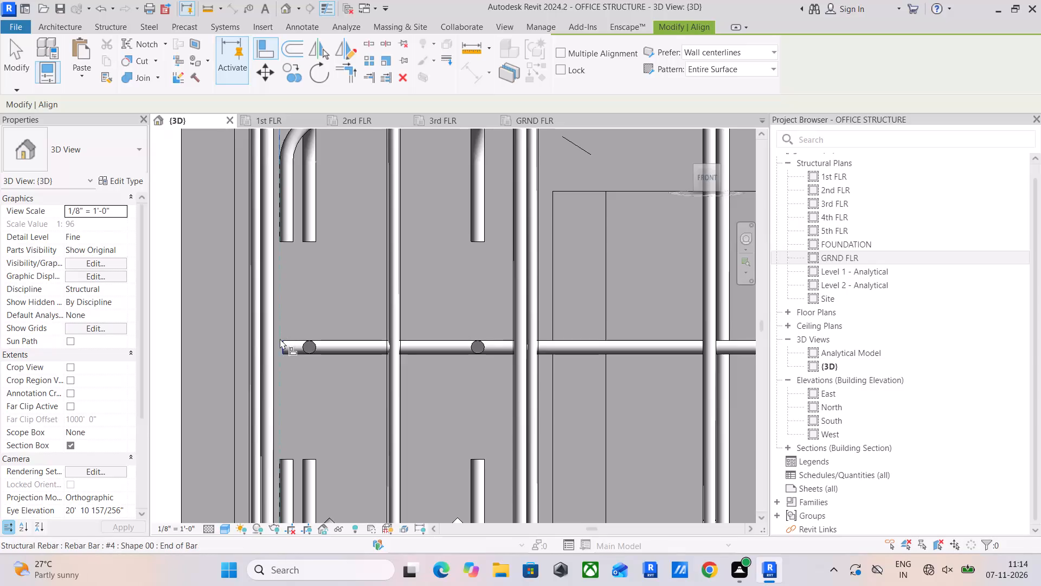
pyautogui.click(282, 345)
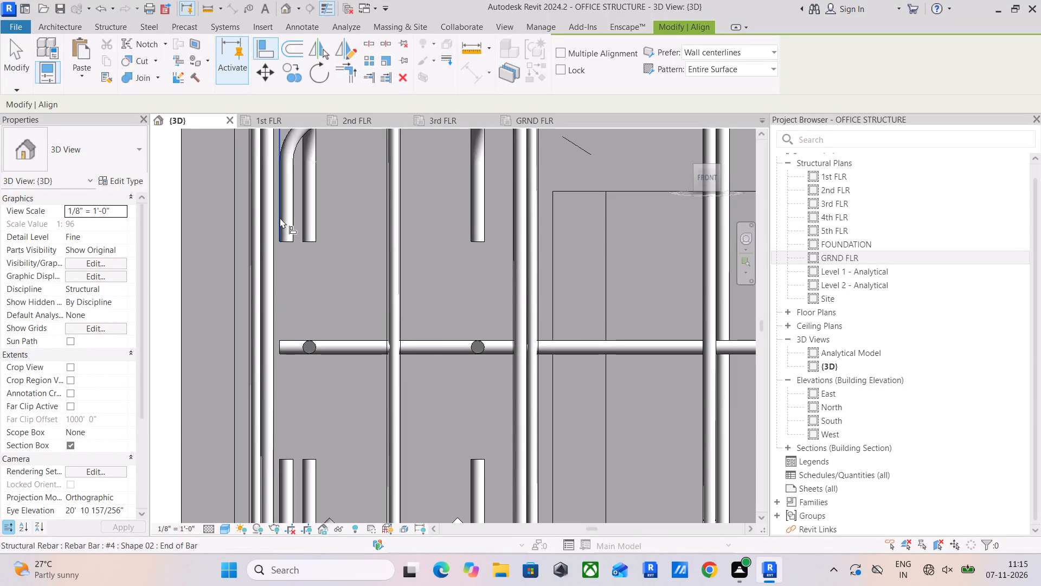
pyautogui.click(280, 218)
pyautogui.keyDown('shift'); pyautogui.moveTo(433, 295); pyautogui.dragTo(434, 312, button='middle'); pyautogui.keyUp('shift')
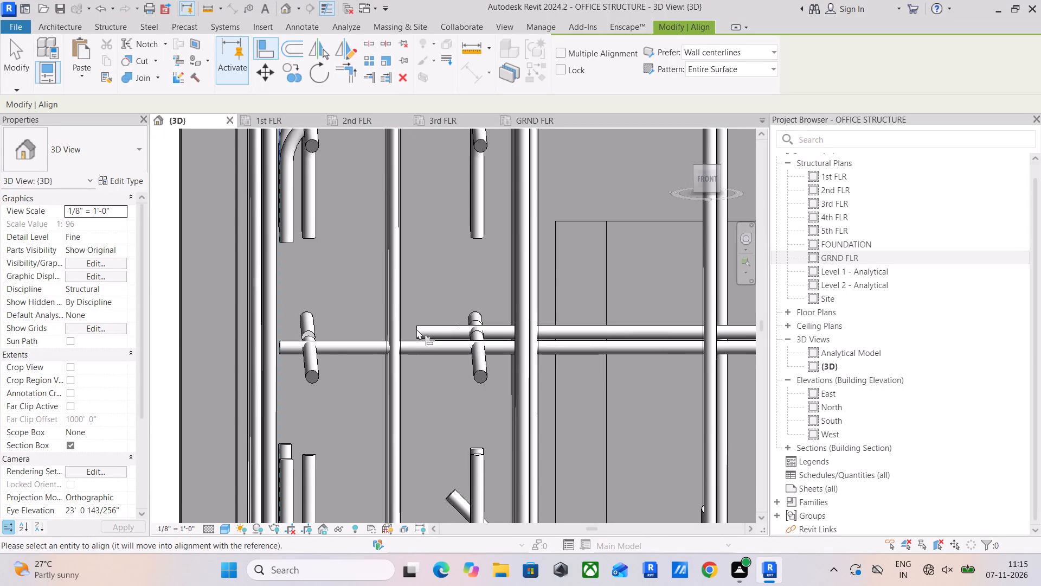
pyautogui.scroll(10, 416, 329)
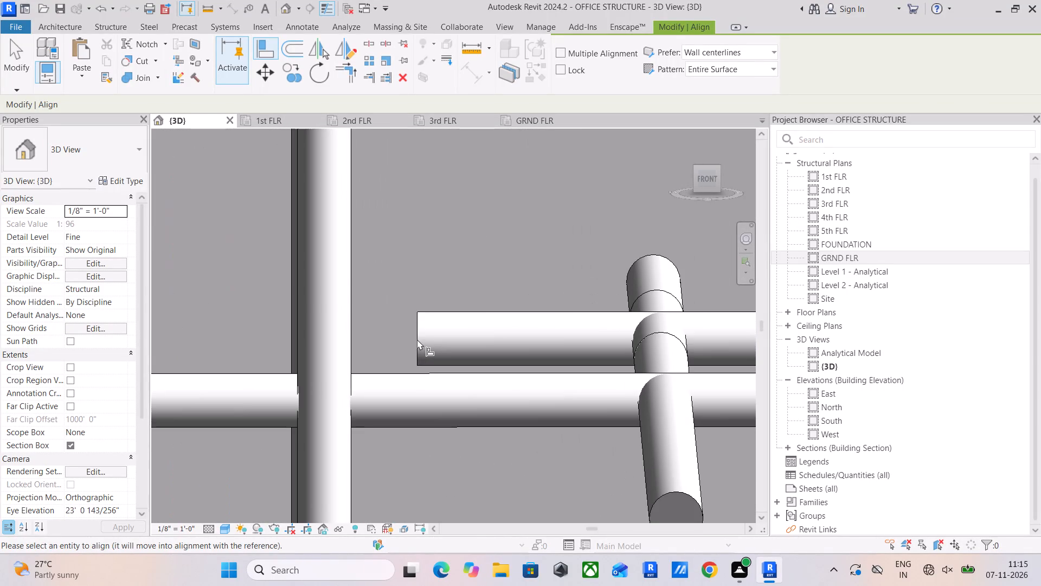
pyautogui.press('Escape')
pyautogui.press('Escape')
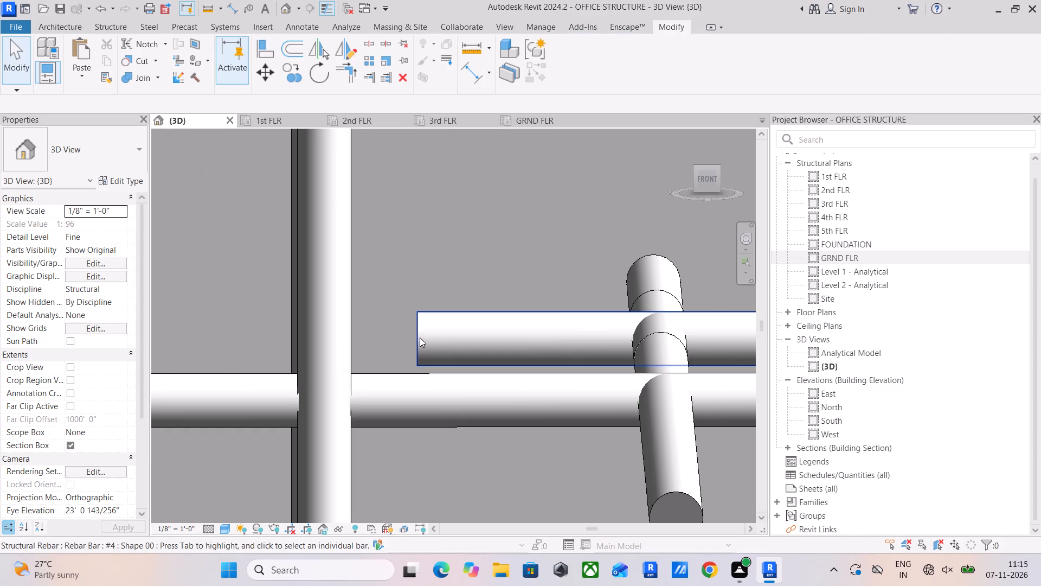
# Stretch the west end of the beam's other straight #4 mid-height bar into the west column, up to the matching bar's end.
pyautogui.click(420, 337)
pyautogui.moveTo(412, 340); pyautogui.dragTo(216, 340)
pyautogui.scroll(-5, 225, 351)
pyautogui.moveTo(265, 358); pyautogui.dragTo(582, 346, button='middle')
pyautogui.moveTo(535, 334); pyautogui.dragTo(362, 358)
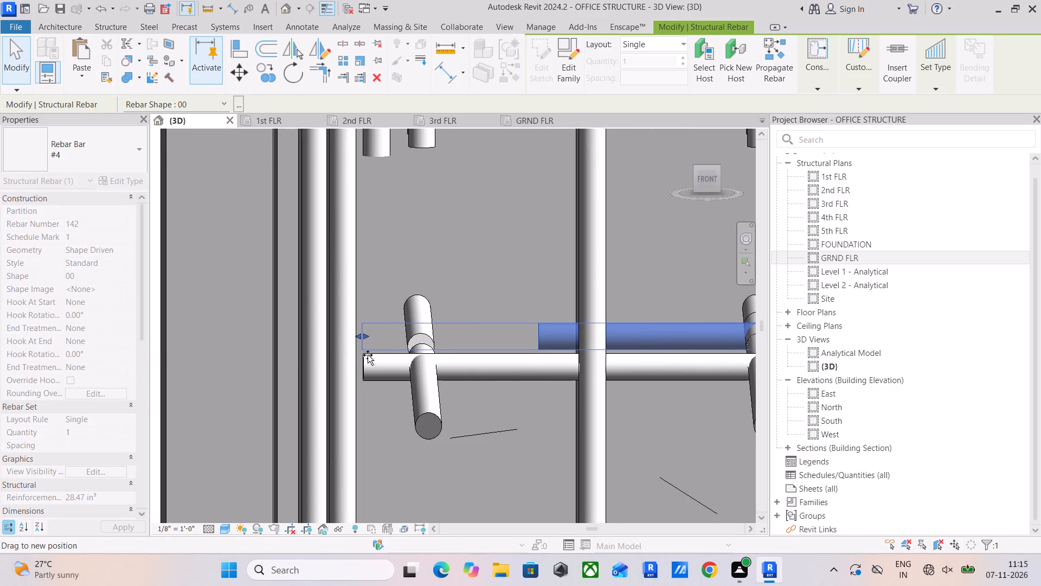
# Fine-tune that bar's west end in the front view so it lines up with the other mid-height bar's end.
pyautogui.click(704, 177)
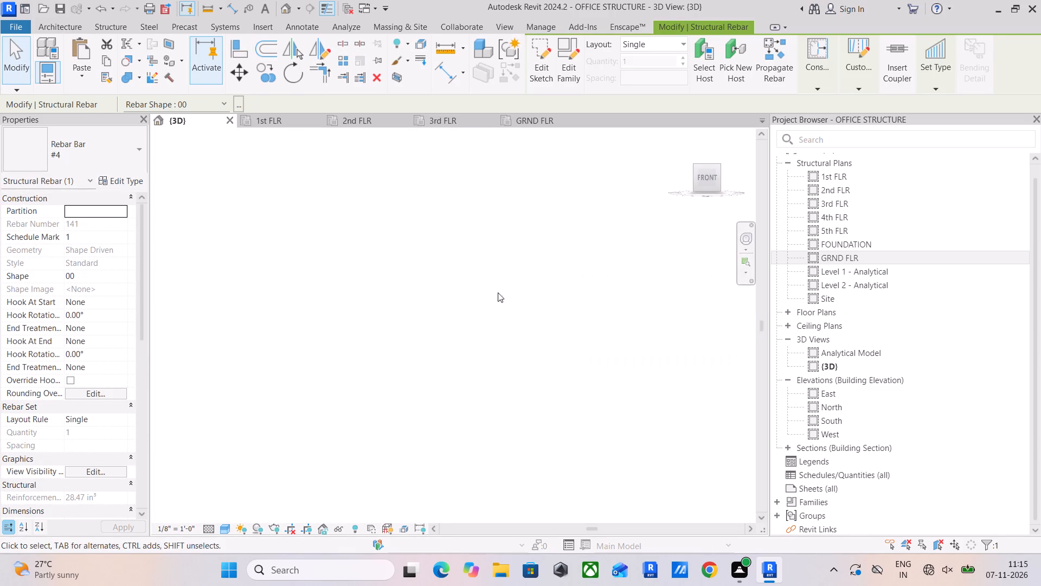
pyautogui.scroll(6, 279, 334)
pyautogui.scroll(18, 234, 317)
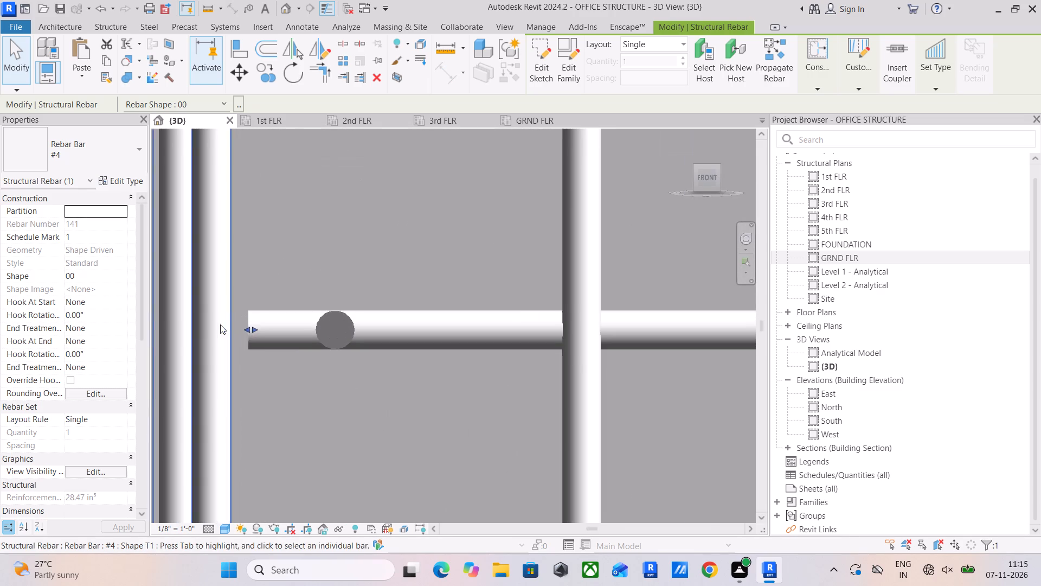
pyautogui.moveTo(247, 329); pyautogui.dragTo(251, 338)
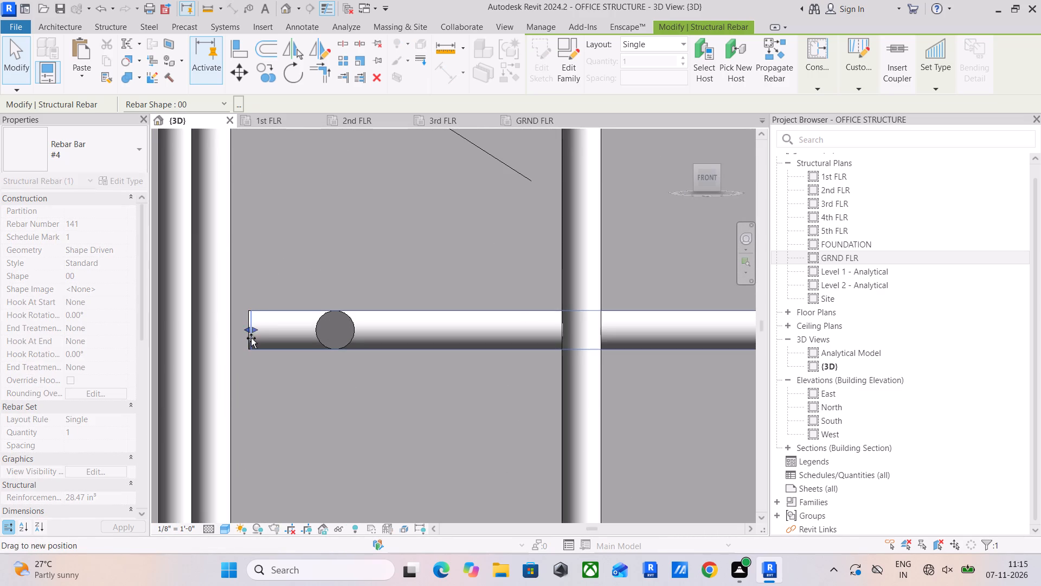
pyautogui.moveTo(251, 338); pyautogui.dragTo(249, 341)
pyautogui.click(313, 209)
pyautogui.scroll(-12, 403, 297)
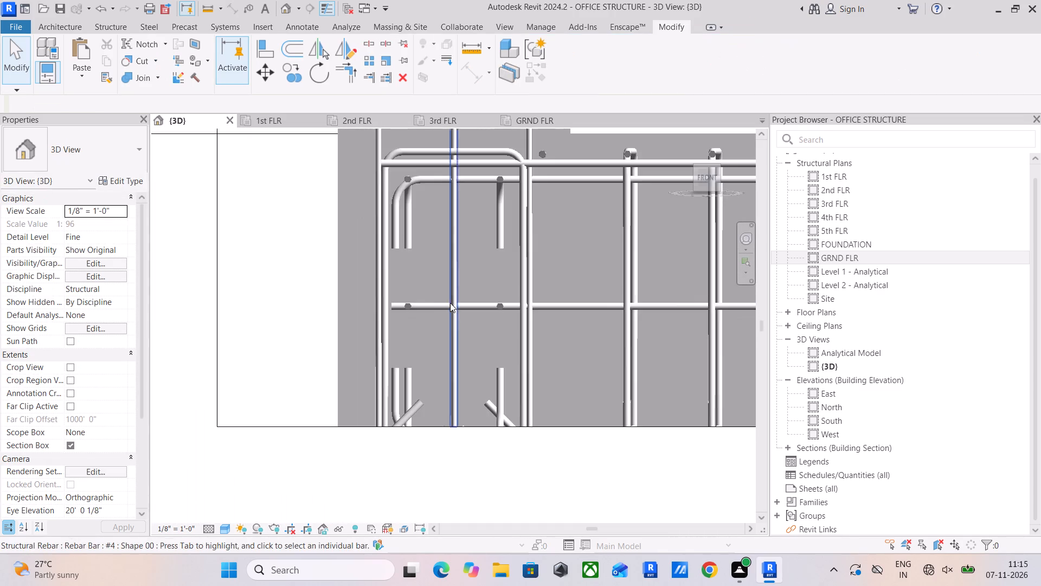
pyautogui.scroll(-5, 450, 303)
pyautogui.keyDown('shift'); pyautogui.moveTo(480, 327); pyautogui.dragTo(520, 365, button='middle'); pyautogui.keyUp('shift')
pyautogui.scroll(-5, 540, 337)
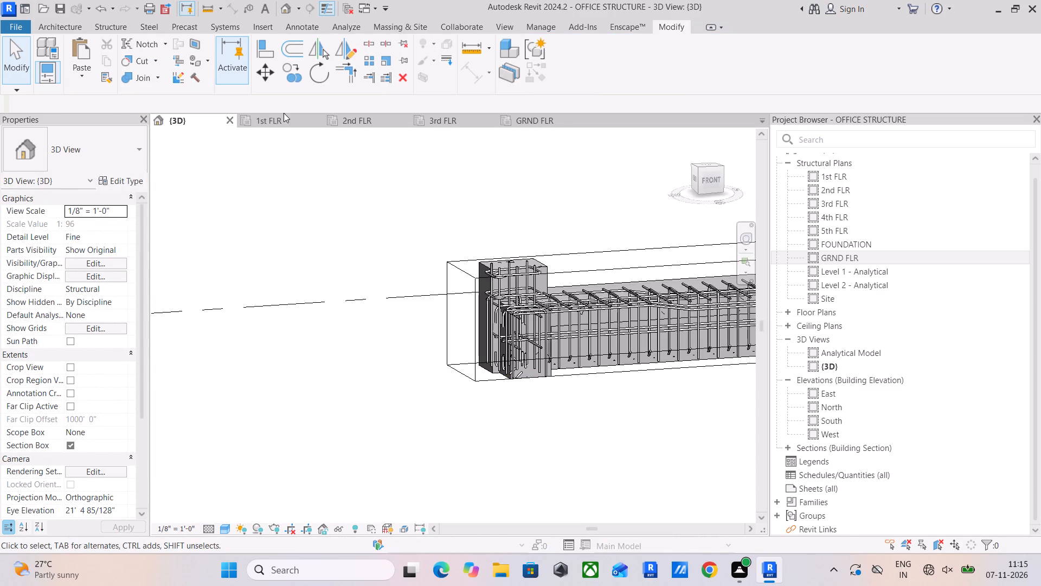
# Copy only the rebar of the 2nd FLR beam between MANAGER ROOM and ACCOUNT and paste it aligned to level 3rd FLR.
pyautogui.click(361, 120)
pyautogui.scroll(-5, 416, 282)
pyautogui.moveTo(419, 282); pyautogui.dragTo(378, 221, button='middle')
pyautogui.moveTo(384, 234); pyautogui.dragTo(364, 270, button='middle')
pyautogui.scroll(5, 339, 300)
pyautogui.scroll(6, 285, 264)
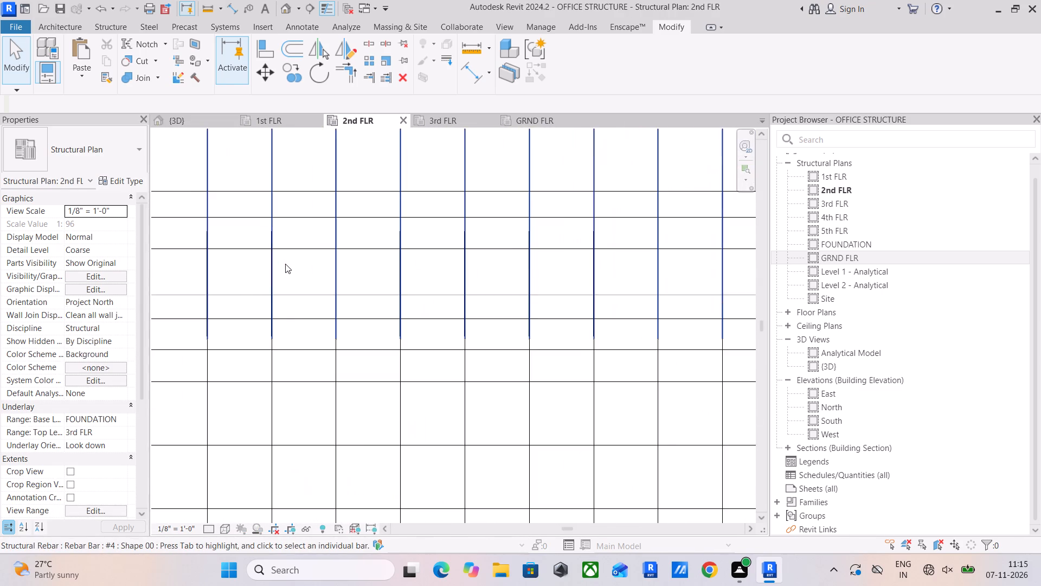
pyautogui.scroll(3, 301, 249)
pyautogui.moveTo(295, 228); pyautogui.dragTo(229, 373)
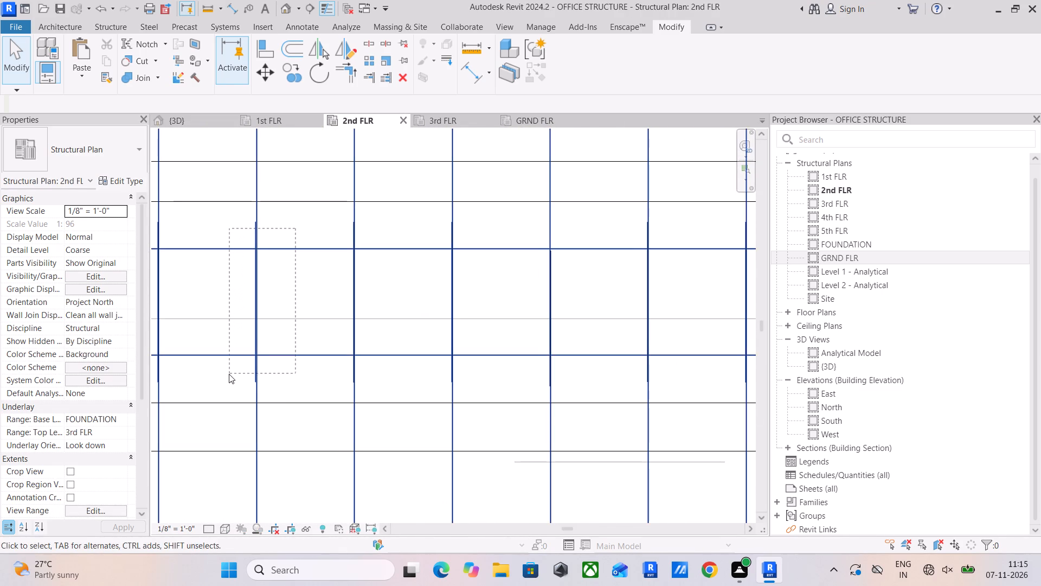
pyautogui.scroll(-5, 232, 367)
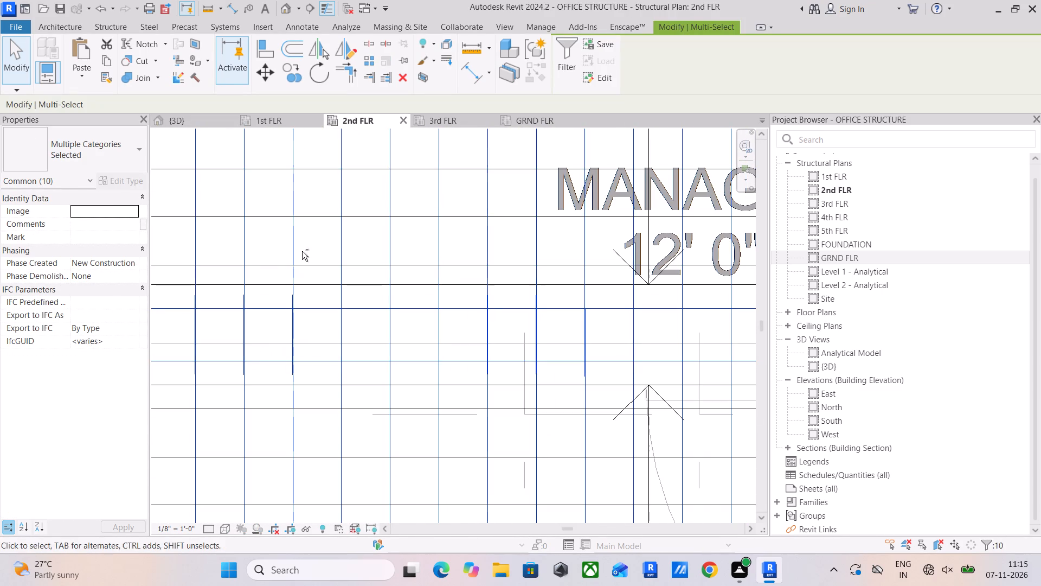
pyautogui.keyDown('shift'); pyautogui.click(295, 231); pyautogui.keyUp('shift')
pyautogui.scroll(-6, 295, 231)
pyautogui.moveTo(299, 245); pyautogui.dragTo(374, 282, button='middle')
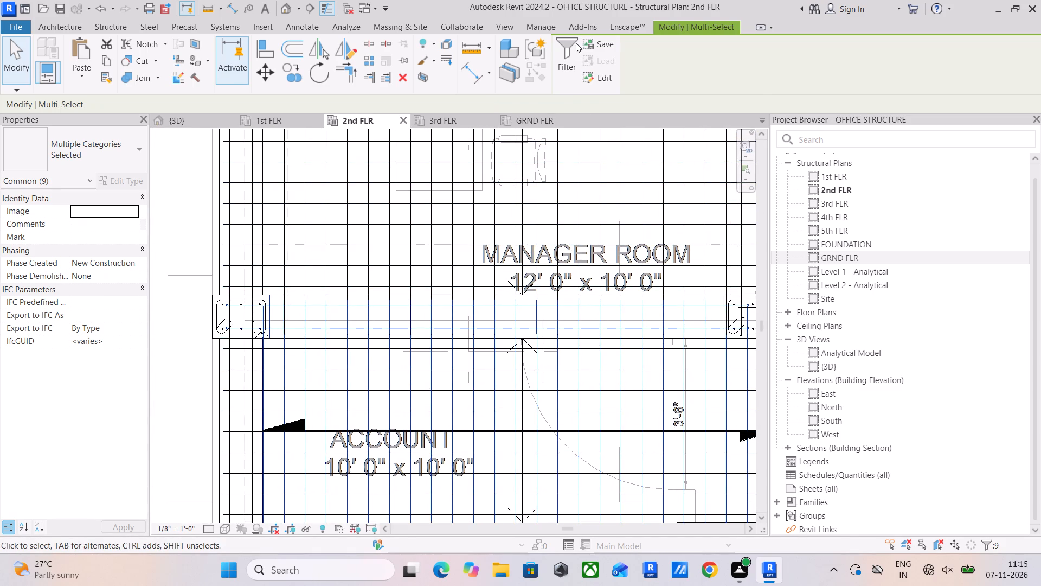
pyautogui.click(565, 55)
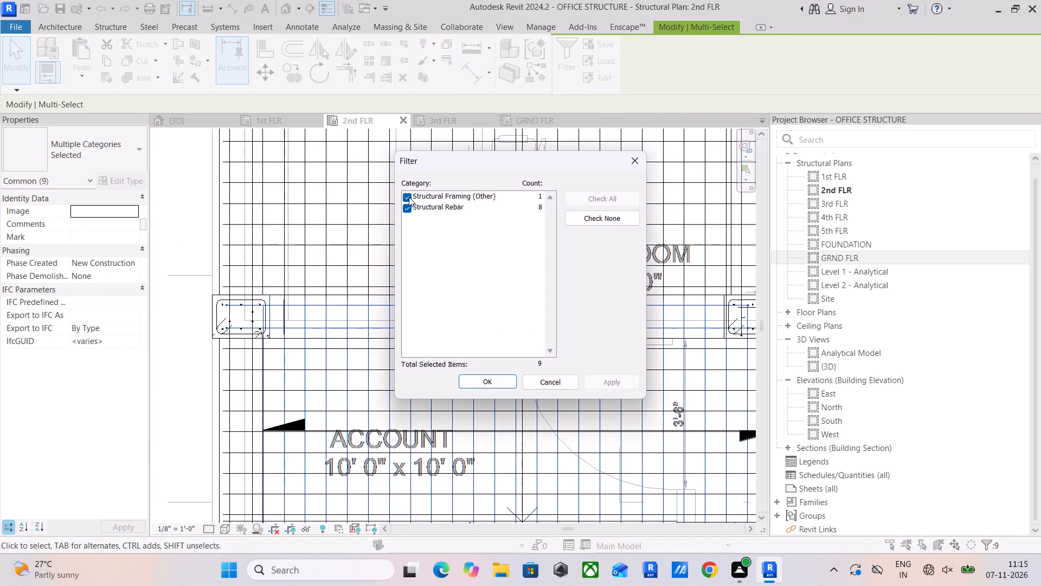
pyautogui.click(409, 197)
pyautogui.click(500, 379)
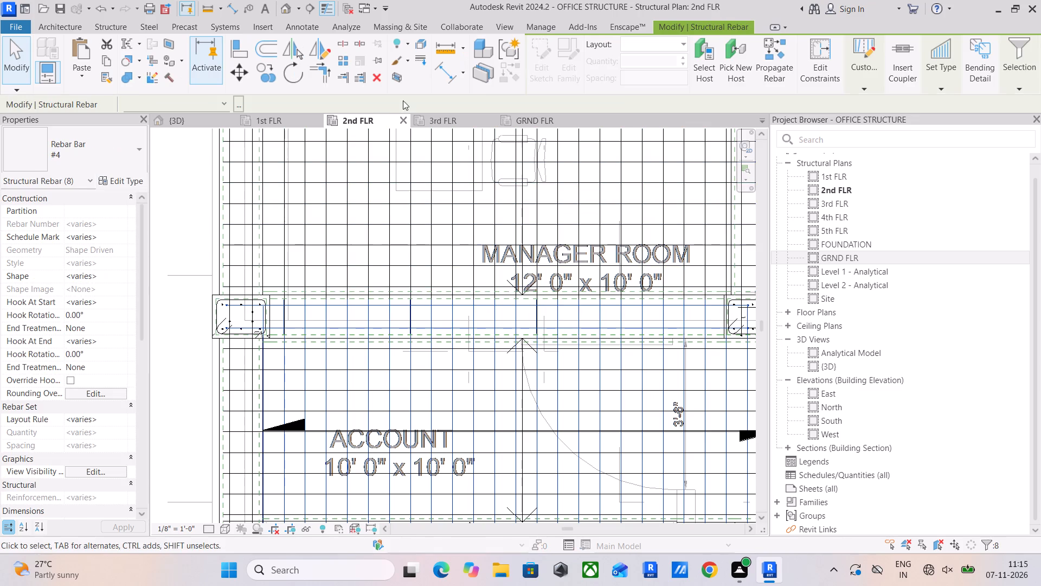
pyautogui.click(102, 58)
pyautogui.click(87, 74)
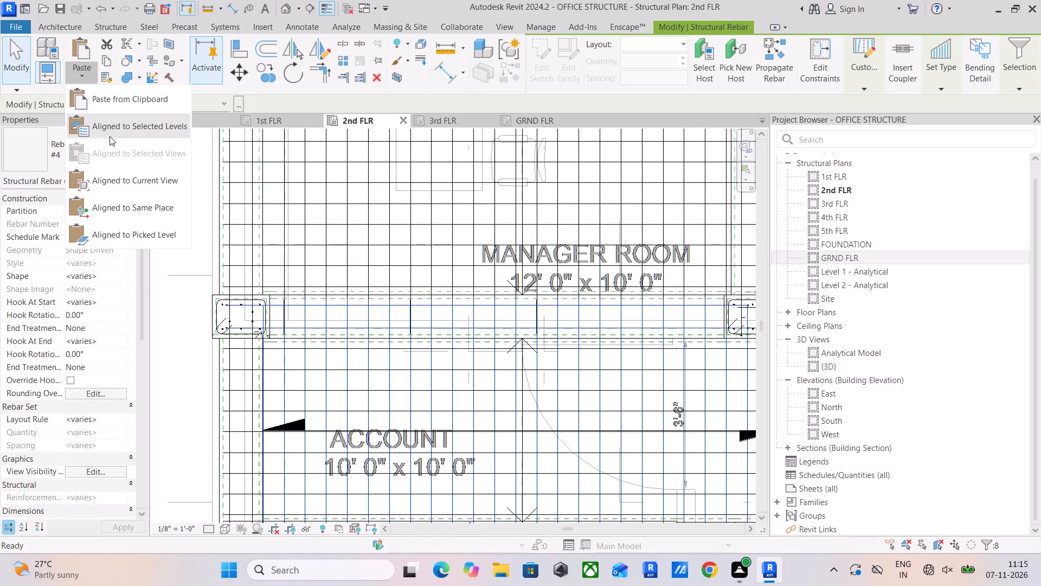
pyautogui.click(113, 129)
pyautogui.click(468, 214)
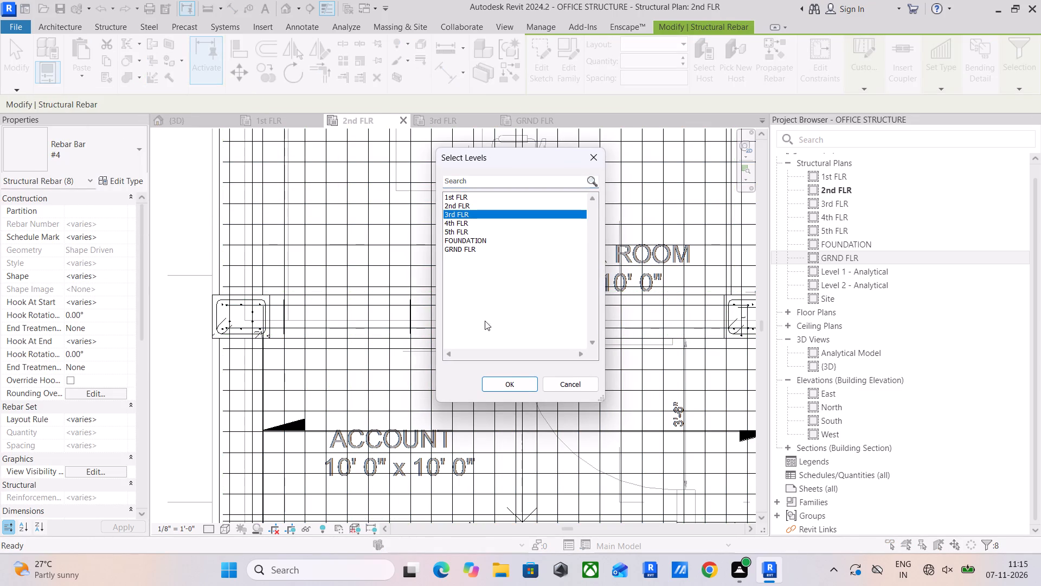
pyautogui.click(509, 384)
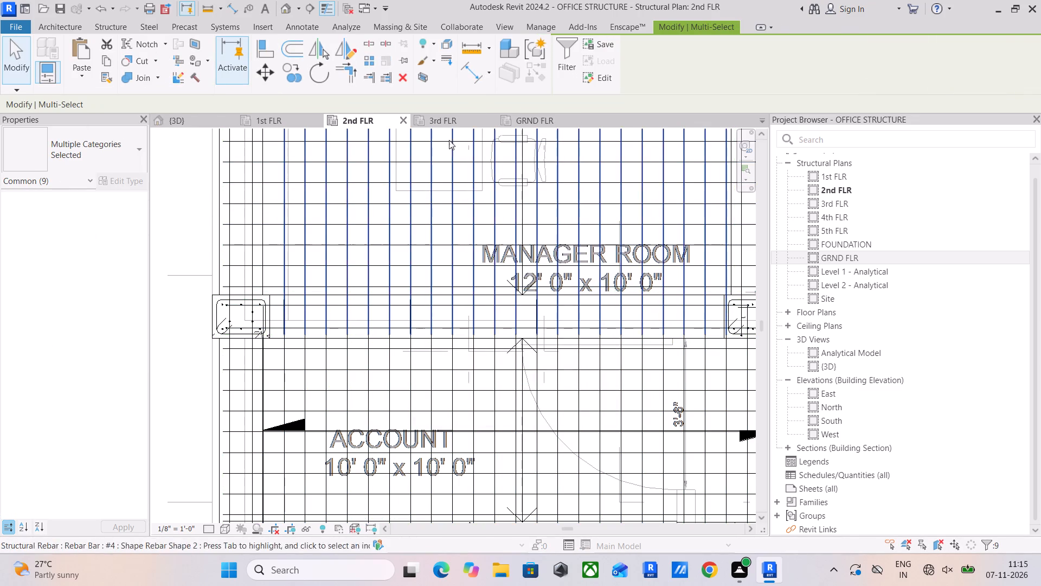
# Delete the stray slab bar set on 3rd FLR that was pasted along with the rebar of the beam above ACCOUNT.
pyautogui.click(447, 119)
pyautogui.moveTo(440, 376); pyautogui.dragTo(421, 237, button='middle')
pyautogui.scroll(4, 448, 351)
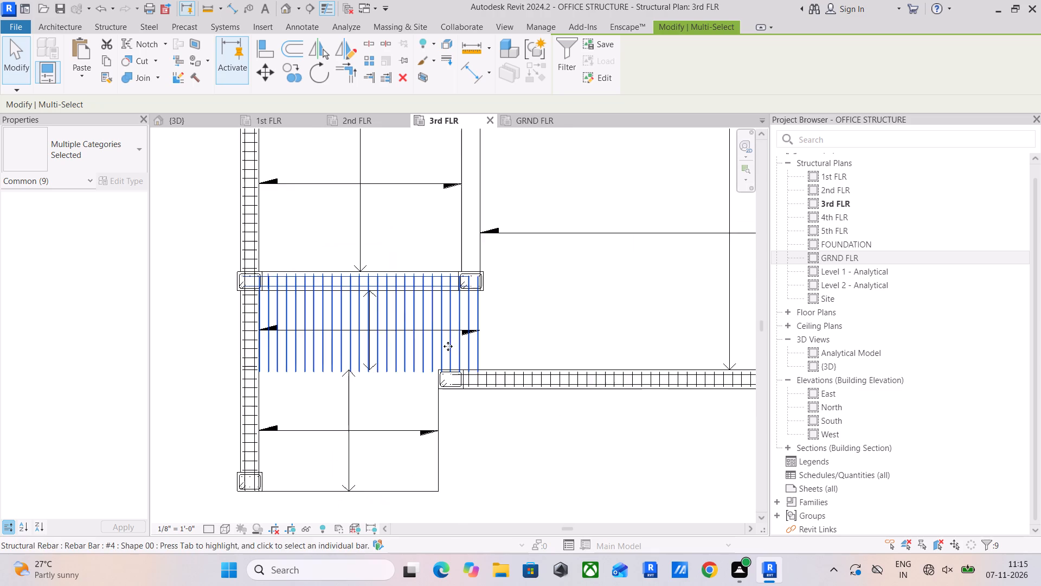
pyautogui.scroll(4, 480, 295)
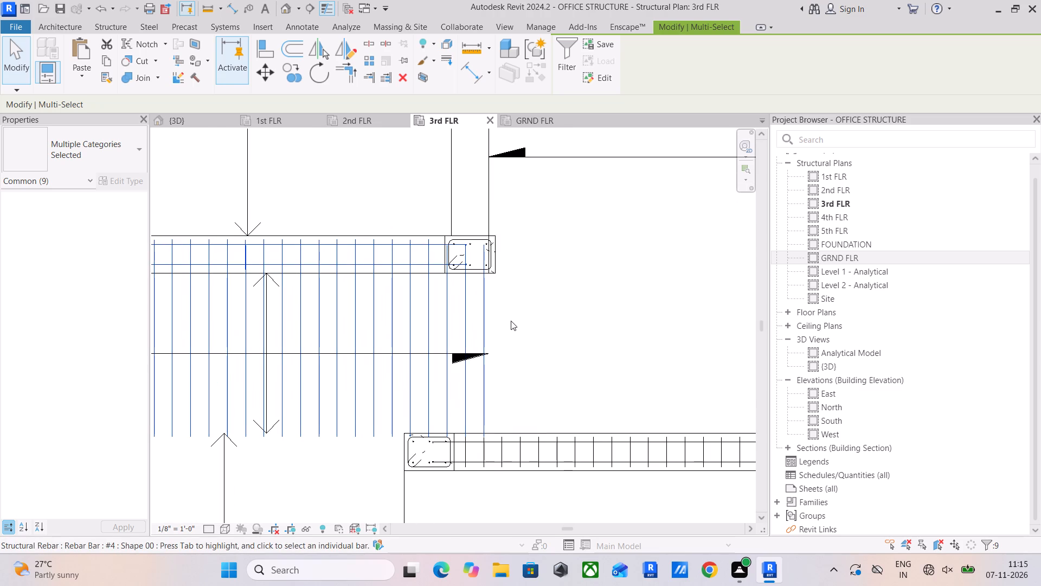
pyautogui.moveTo(526, 307); pyautogui.dragTo(520, 313)
pyautogui.click(487, 325)
pyautogui.press('Delete')
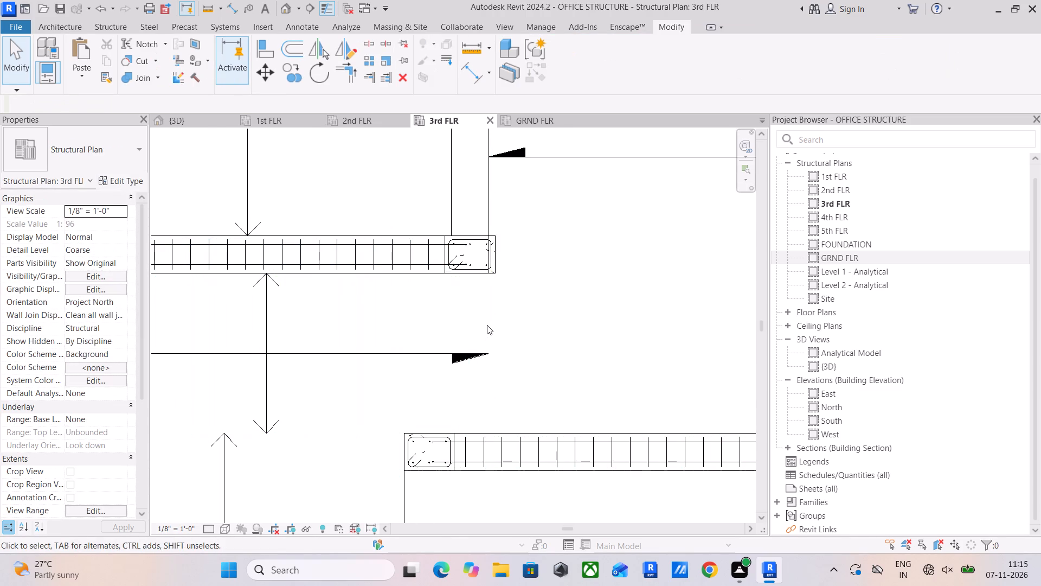
pyautogui.scroll(-3, 467, 273)
pyautogui.moveTo(467, 276); pyautogui.dragTo(532, 285, button='middle')
pyautogui.moveTo(508, 313); pyautogui.dragTo(472, 364, button='middle')
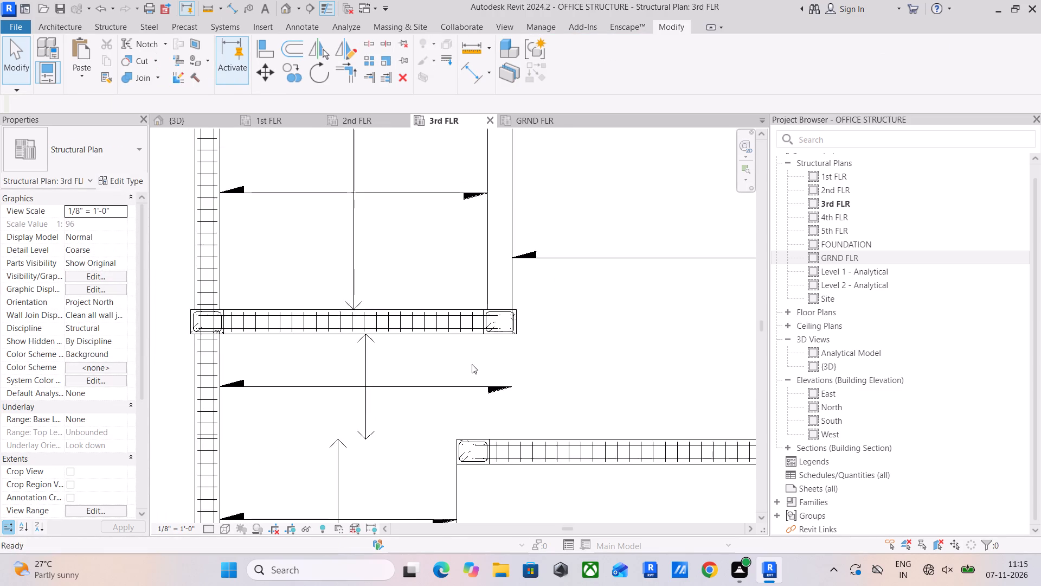
pyautogui.moveTo(472, 364); pyautogui.dragTo(473, 364, button='middle')
# Copy only the rebar of the 2nd FLR beam along MANAGER ROOM's east side and paste it aligned to level 3rd FLR.
pyautogui.click(339, 119)
pyautogui.moveTo(500, 270); pyautogui.dragTo(318, 188, button='middle')
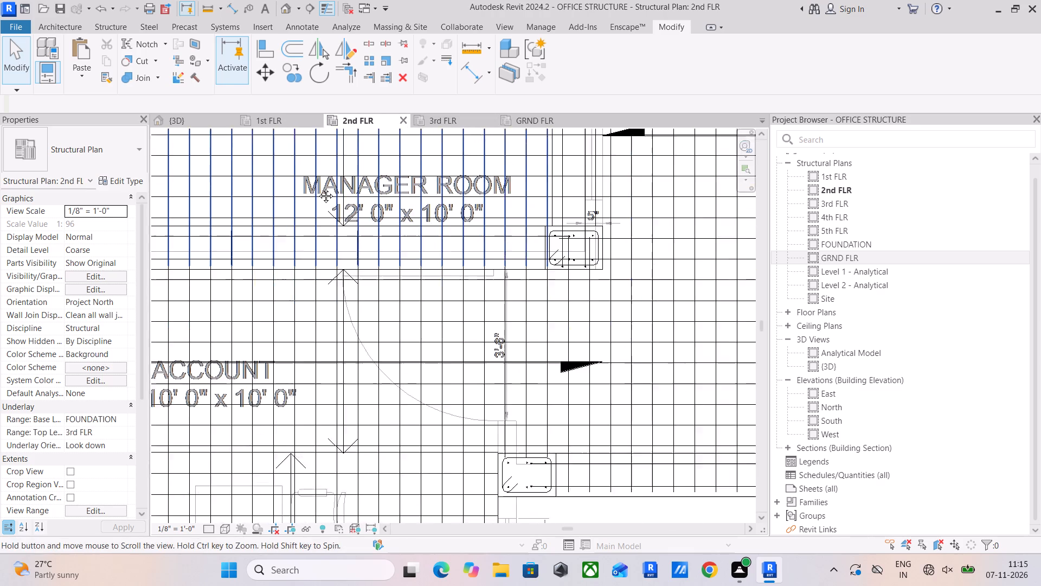
pyautogui.moveTo(318, 188); pyautogui.dragTo(318, 186, button='middle')
pyautogui.scroll(-6, 417, 304)
pyautogui.moveTo(425, 302); pyautogui.dragTo(350, 413, button='middle')
pyautogui.scroll(9, 401, 301)
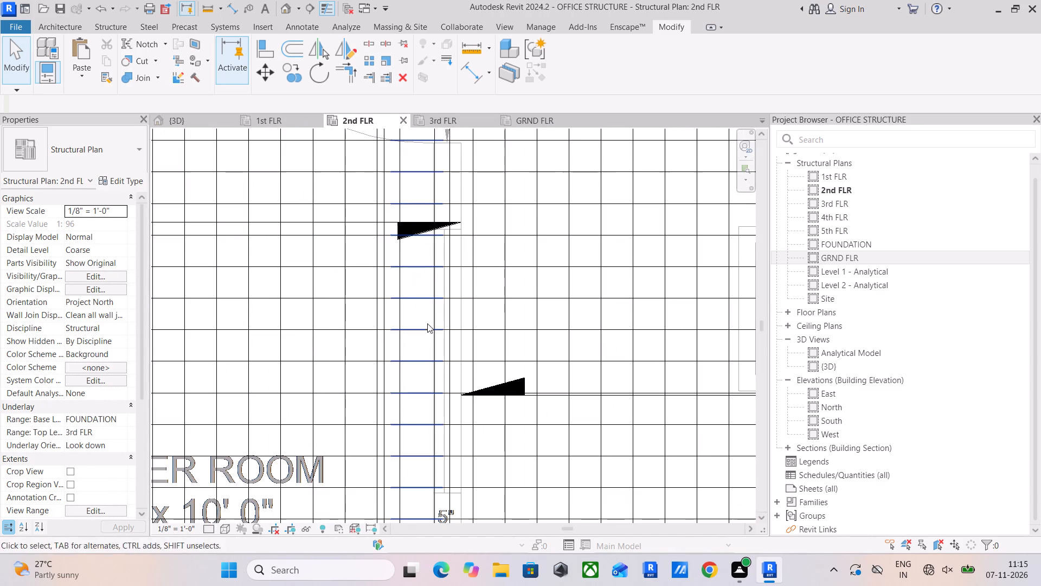
pyautogui.click(421, 270)
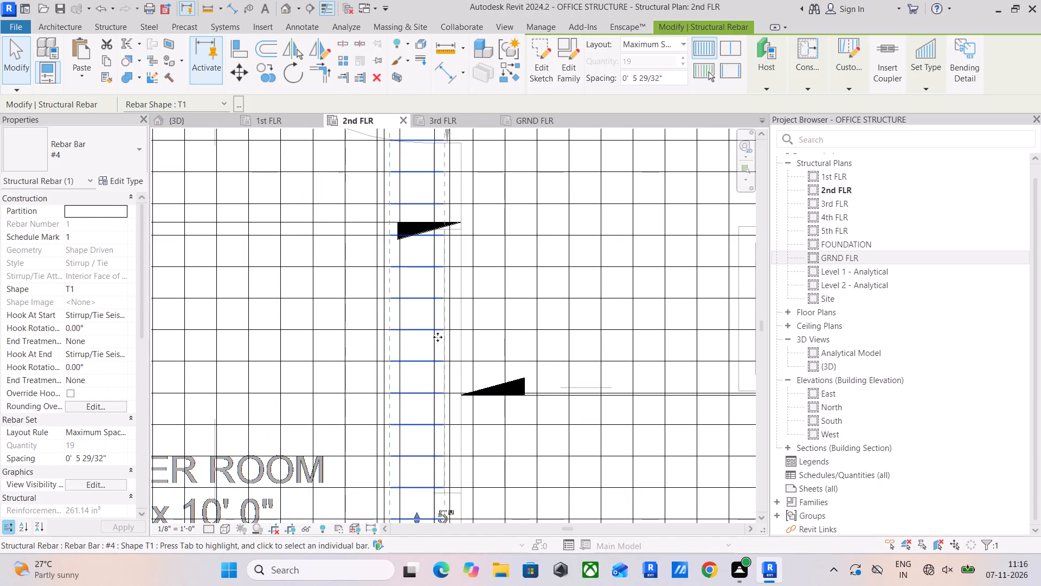
pyautogui.scroll(4, 431, 356)
pyautogui.moveTo(446, 340); pyautogui.dragTo(369, 386)
pyautogui.keyDown('shift'); pyautogui.click(282, 369); pyautogui.keyUp('shift')
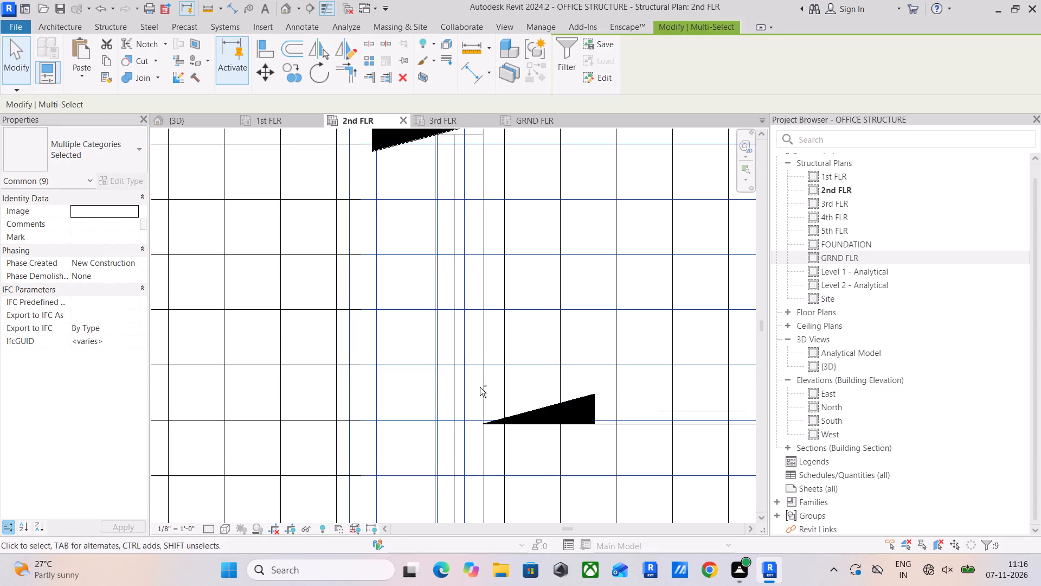
pyautogui.keyDown('shift'); pyautogui.click(535, 365); pyautogui.keyUp('shift')
pyautogui.scroll(-4, 421, 298)
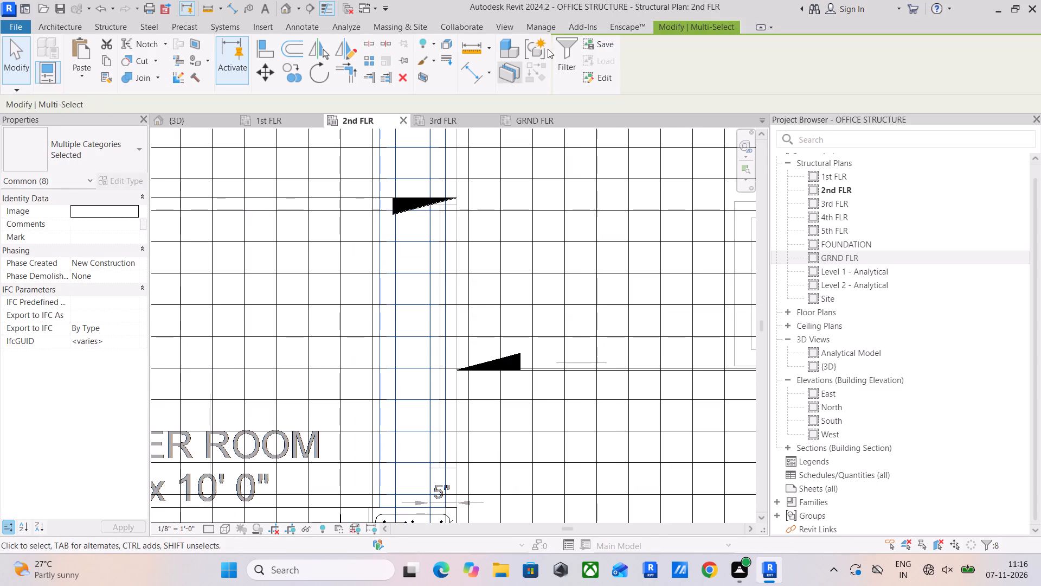
pyautogui.click(571, 56)
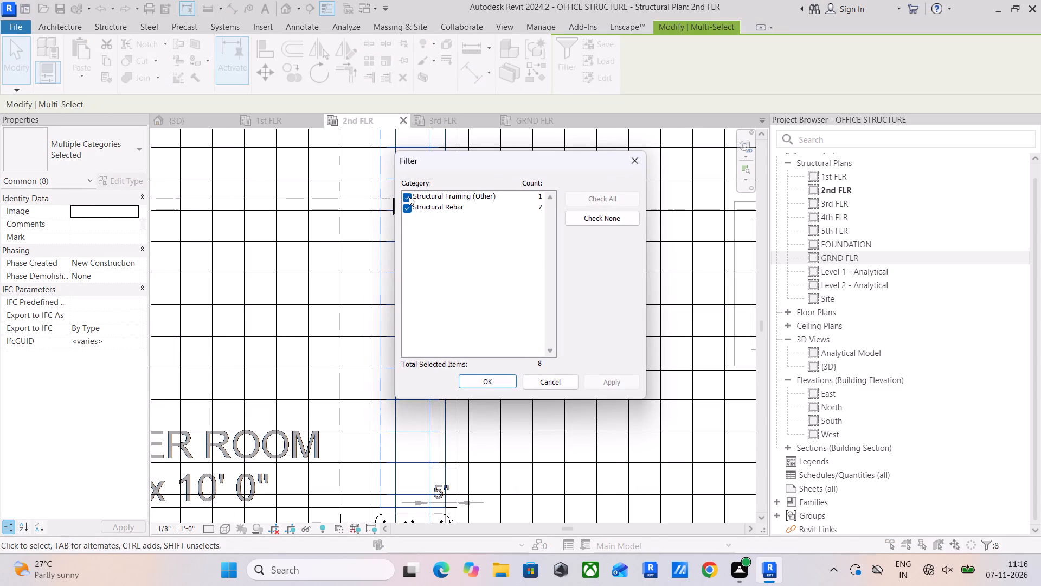
pyautogui.click(409, 196)
pyautogui.click(493, 382)
pyautogui.scroll(-5, 503, 285)
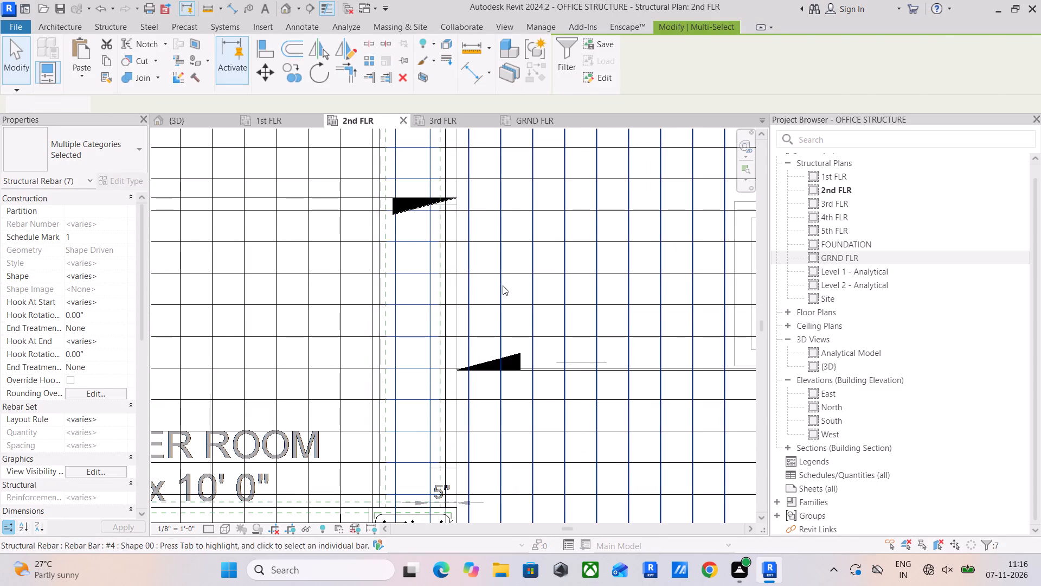
pyautogui.moveTo(110, 60); pyautogui.dragTo(105, 67)
pyautogui.click(74, 82)
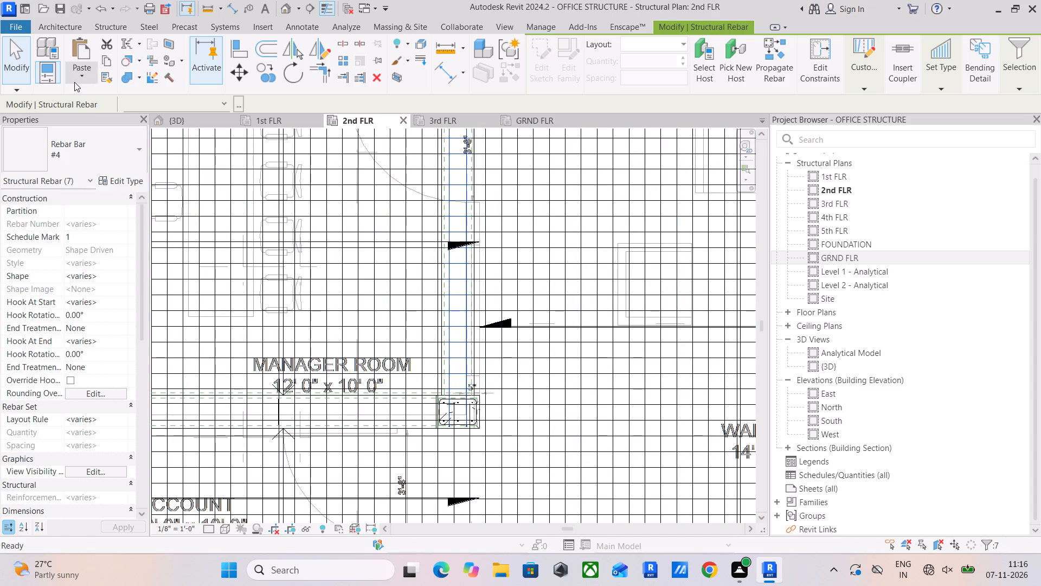
pyautogui.click(106, 119)
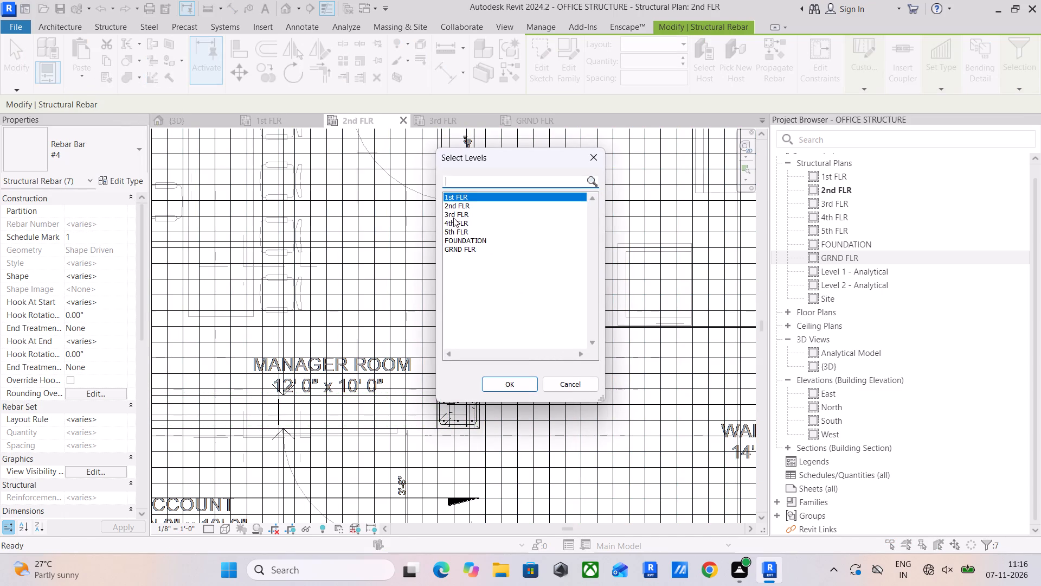
pyautogui.click(453, 211)
pyautogui.click(519, 385)
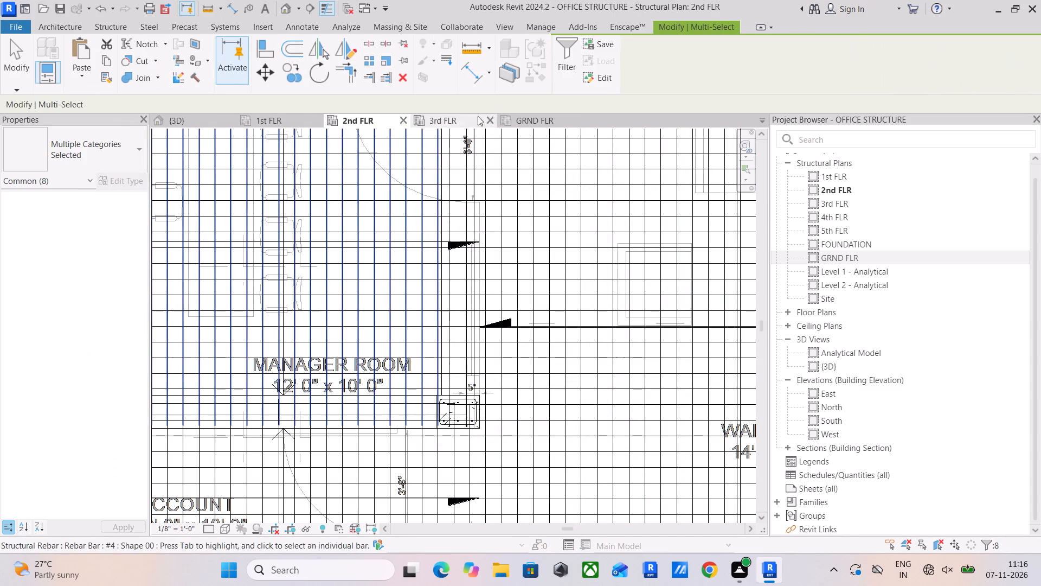
# Examine the 3rd FLR plan to check the pasted beam rebar and which beams still need reinforcement.
pyautogui.click(466, 123)
pyautogui.scroll(-5, 492, 187)
pyautogui.moveTo(479, 273); pyautogui.dragTo(399, 424, button='middle')
pyautogui.moveTo(433, 366); pyautogui.dragTo(424, 396, button='middle')
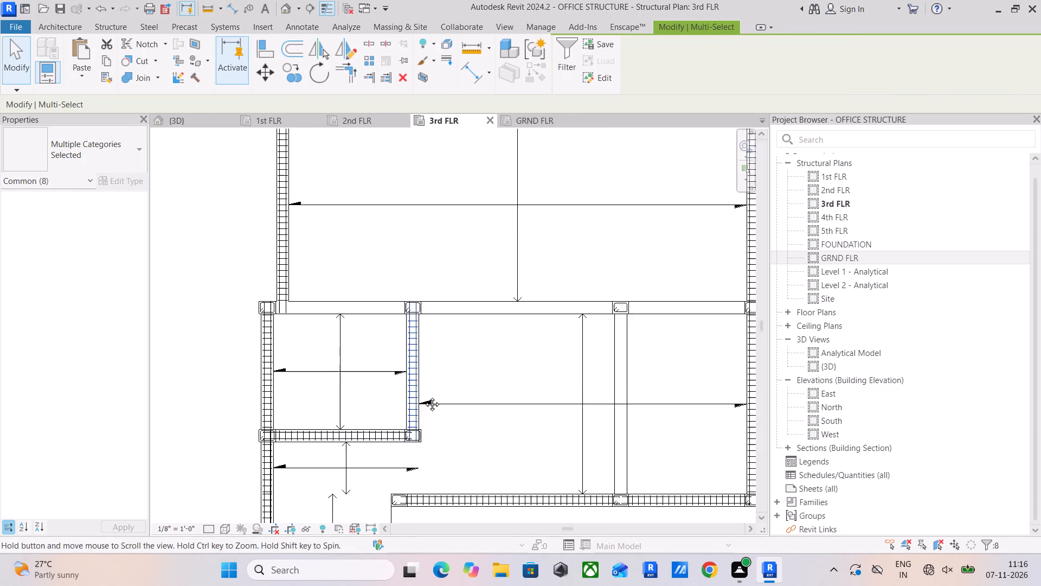
pyautogui.moveTo(424, 396); pyautogui.dragTo(422, 402, button='middle')
pyautogui.scroll(-3, 432, 387)
pyautogui.moveTo(435, 381); pyautogui.dragTo(386, 398, button='middle')
pyautogui.moveTo(408, 231); pyautogui.dragTo(412, 322, button='middle')
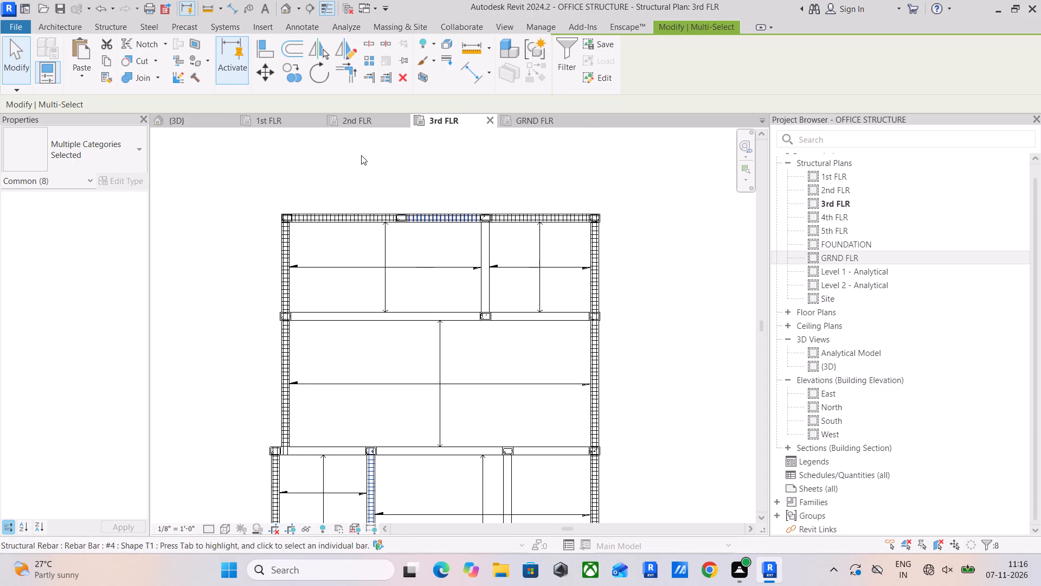
# Copy only the rebar of the 2nd FLR beam between HE TOILET and MANAGER ROOM and paste it aligned to level 3rd FLR.
pyautogui.click(339, 116)
pyautogui.moveTo(502, 215); pyautogui.dragTo(430, 376, button='middle')
pyautogui.scroll(-5, 449, 315)
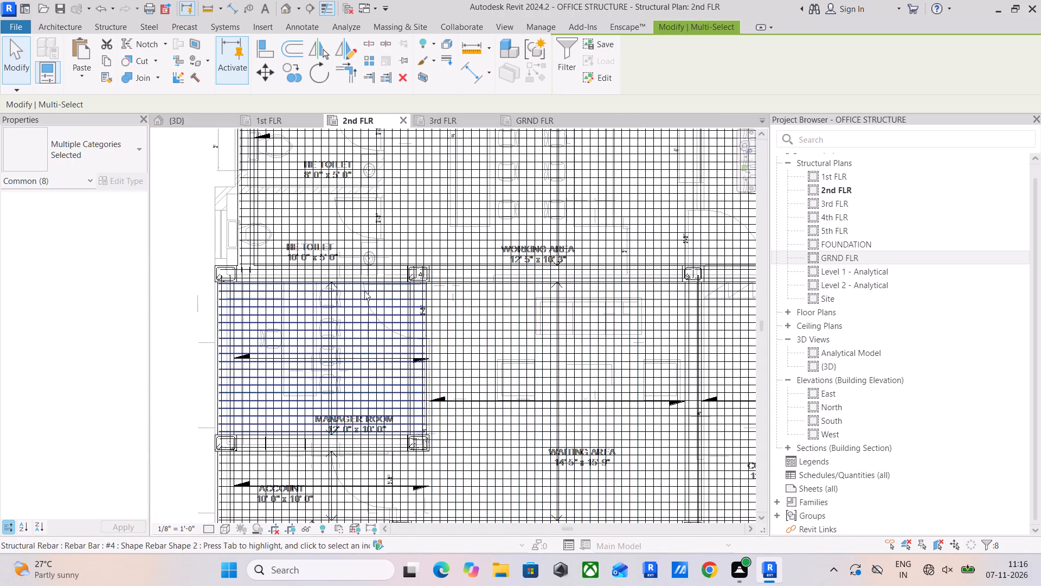
pyautogui.scroll(5, 294, 267)
pyautogui.scroll(4, 192, 281)
pyautogui.moveTo(166, 273); pyautogui.dragTo(215, 324, button='middle')
pyautogui.scroll(6, 264, 319)
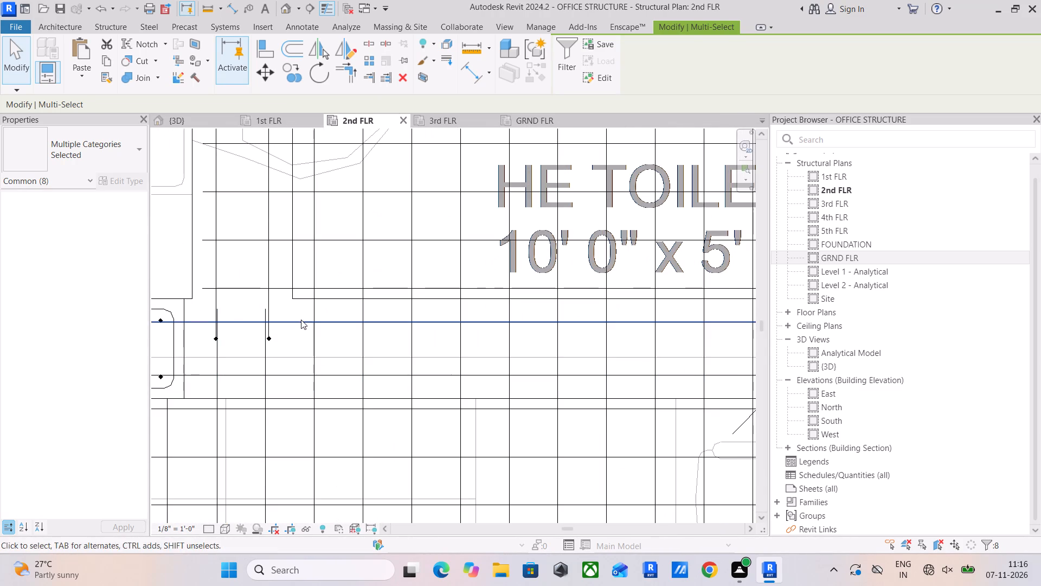
pyautogui.moveTo(295, 314); pyautogui.dragTo(240, 386)
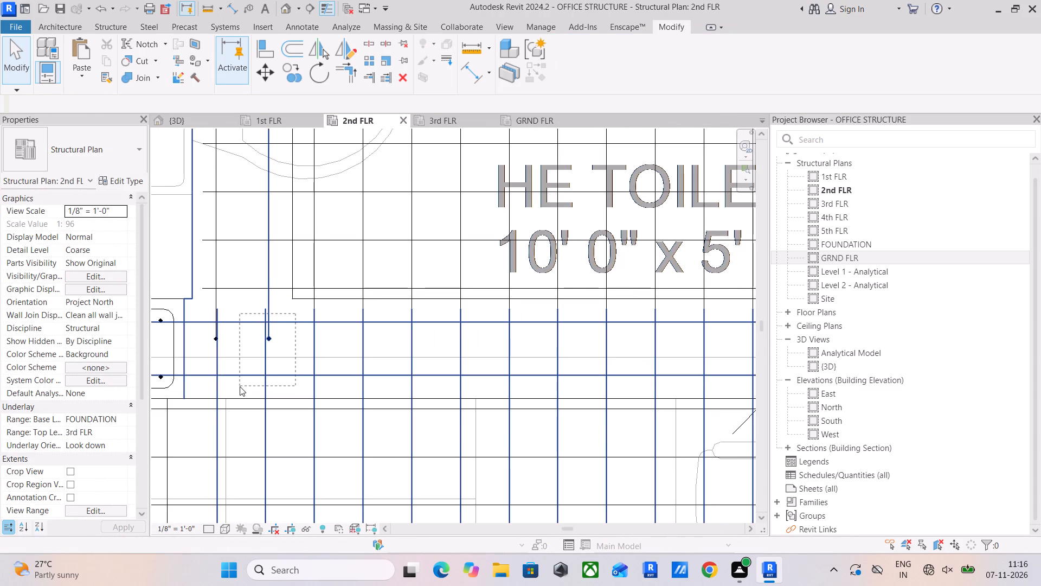
pyautogui.moveTo(240, 386); pyautogui.dragTo(240, 386)
pyautogui.scroll(4, 198, 302)
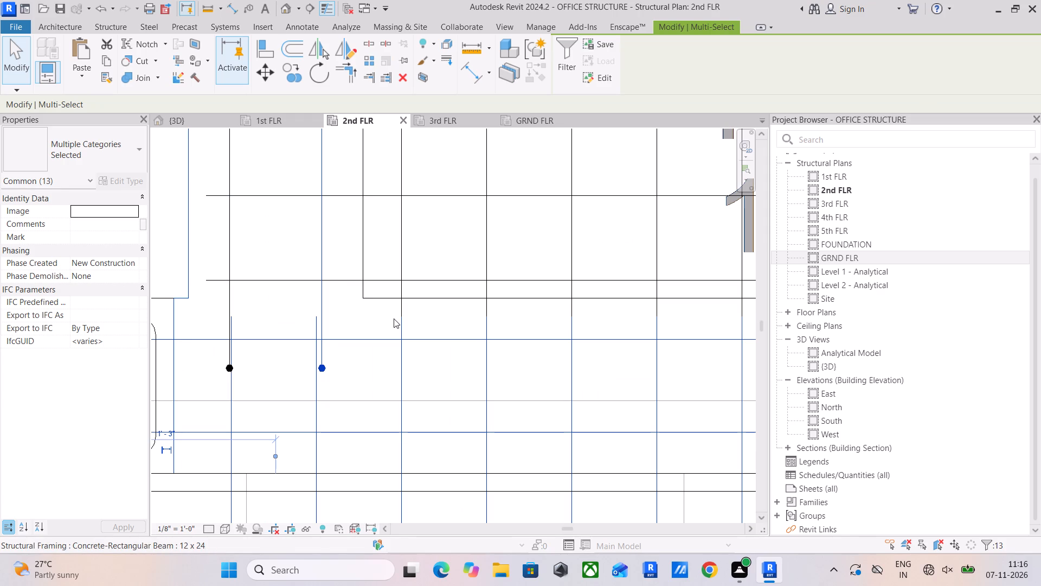
pyautogui.keyDown('shift'); pyautogui.click(323, 304); pyautogui.keyUp('shift')
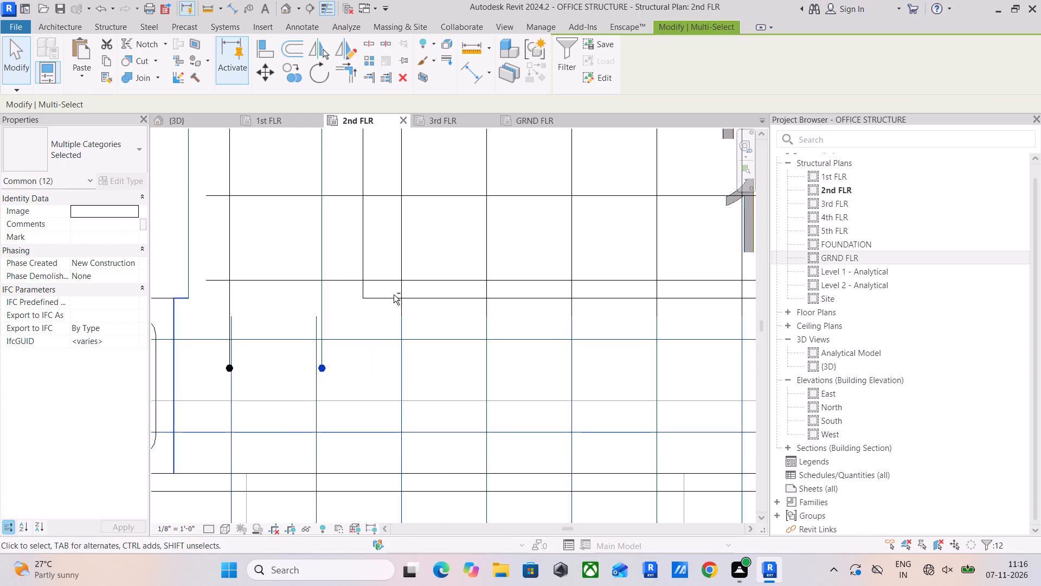
pyautogui.keyDown('shift'); pyautogui.click(317, 479); pyautogui.keyUp('shift')
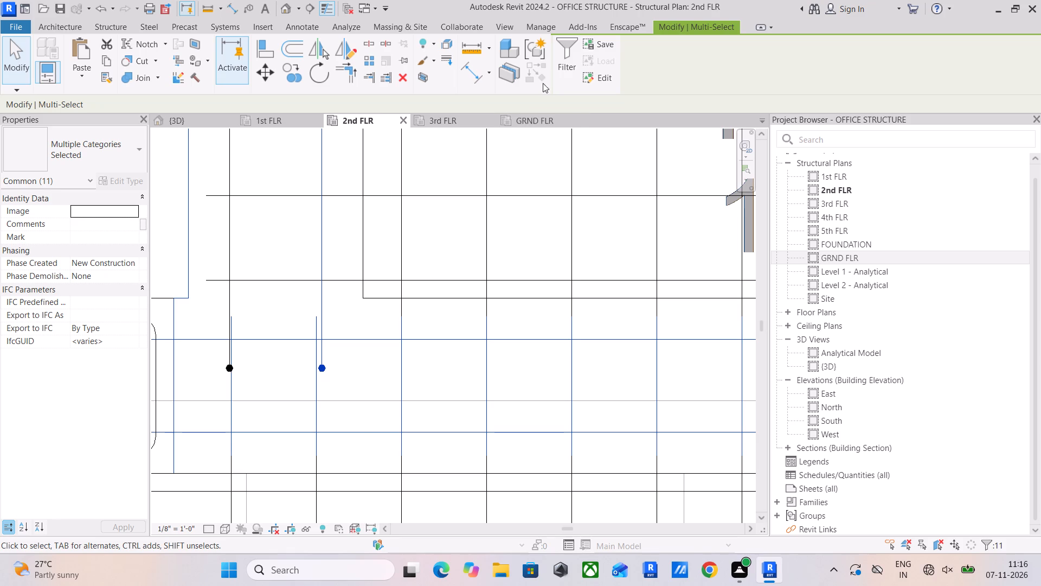
pyautogui.click(562, 53)
pyautogui.click(407, 194)
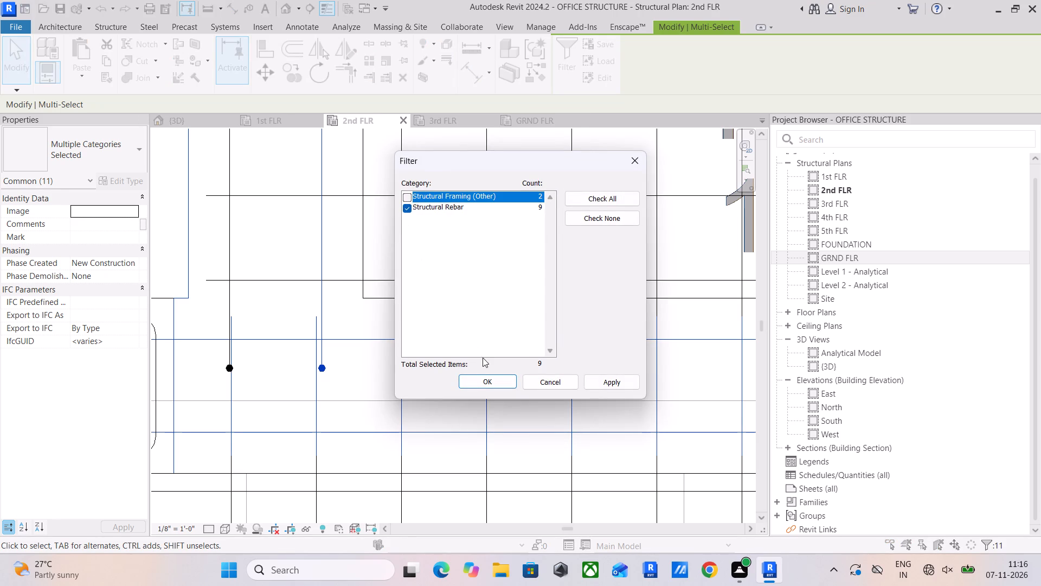
pyautogui.click(486, 378)
pyautogui.keyDown('shift'); pyautogui.scroll(4, 332, 371); pyautogui.keyUp('shift')
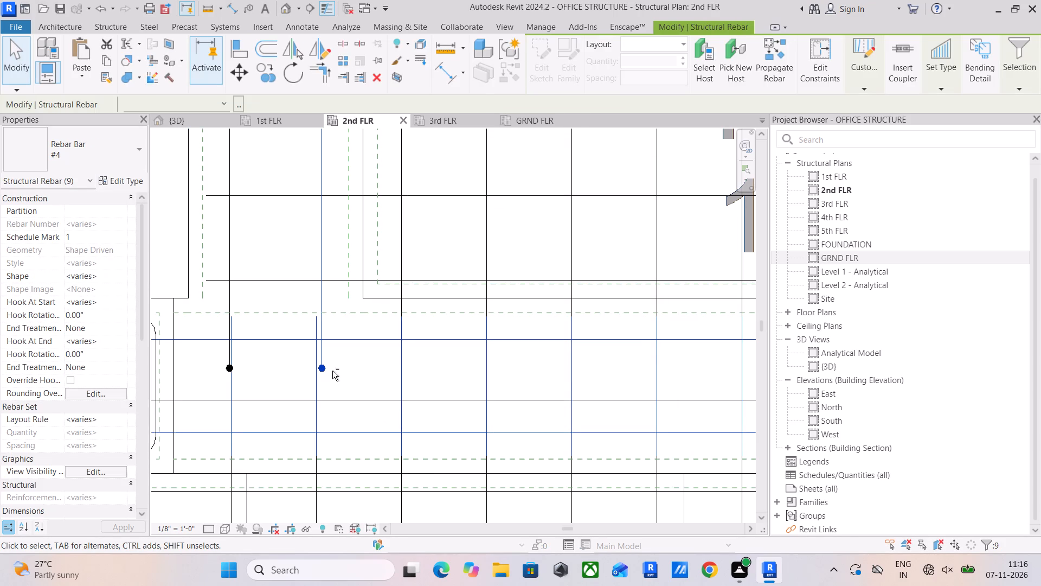
pyautogui.keyDown('shift'); pyautogui.scroll(1, 332, 371); pyautogui.keyUp('shift')
pyautogui.scroll(5, 332, 370)
pyautogui.keyDown('shift'); pyautogui.click(316, 368); pyautogui.keyUp('shift')
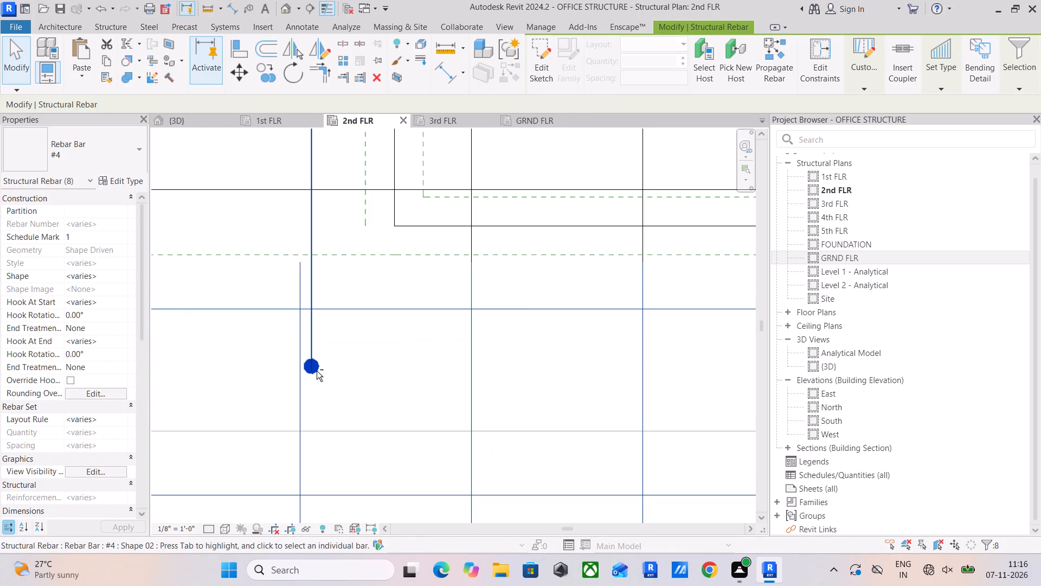
pyautogui.keyDown('shift'); pyautogui.click(314, 370); pyautogui.keyUp('shift')
pyautogui.scroll(-2, 409, 316)
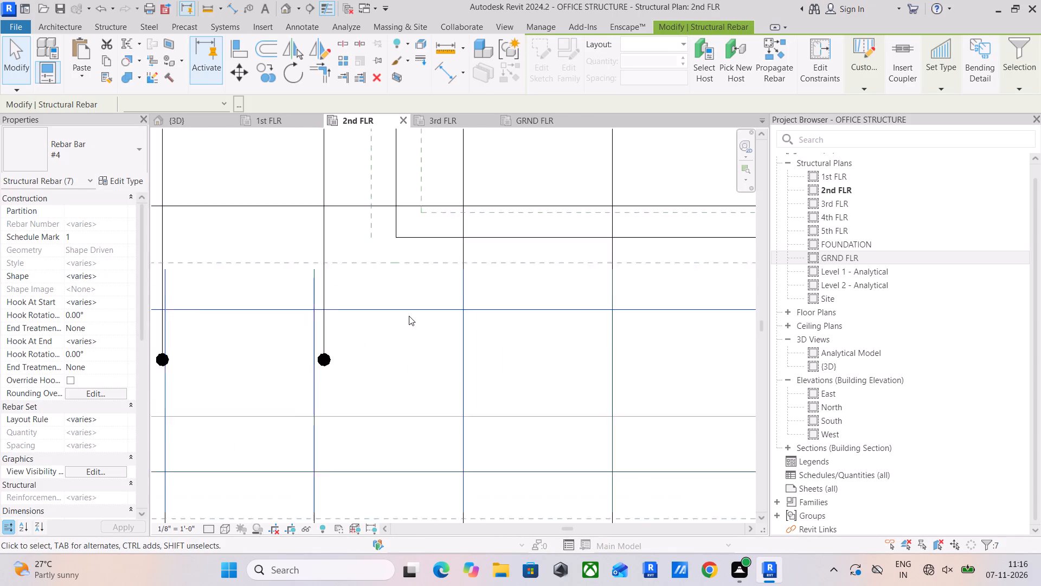
pyautogui.scroll(-6, 409, 316)
pyautogui.scroll(1, 422, 341)
pyautogui.moveTo(422, 341); pyautogui.dragTo(406, 309, button='middle')
pyautogui.scroll(-4, 330, 396)
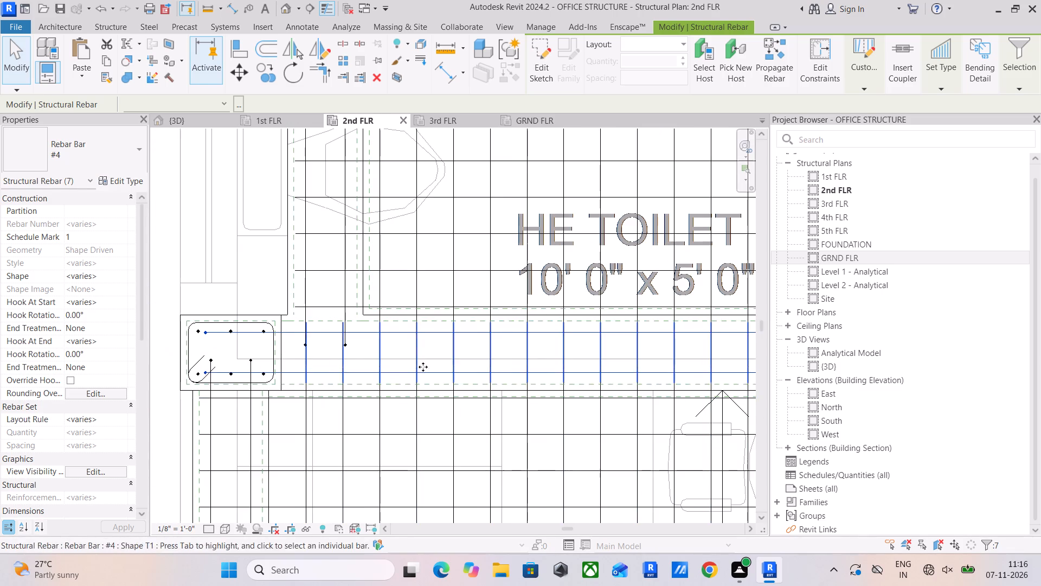
pyautogui.click(111, 60)
pyautogui.click(98, 72)
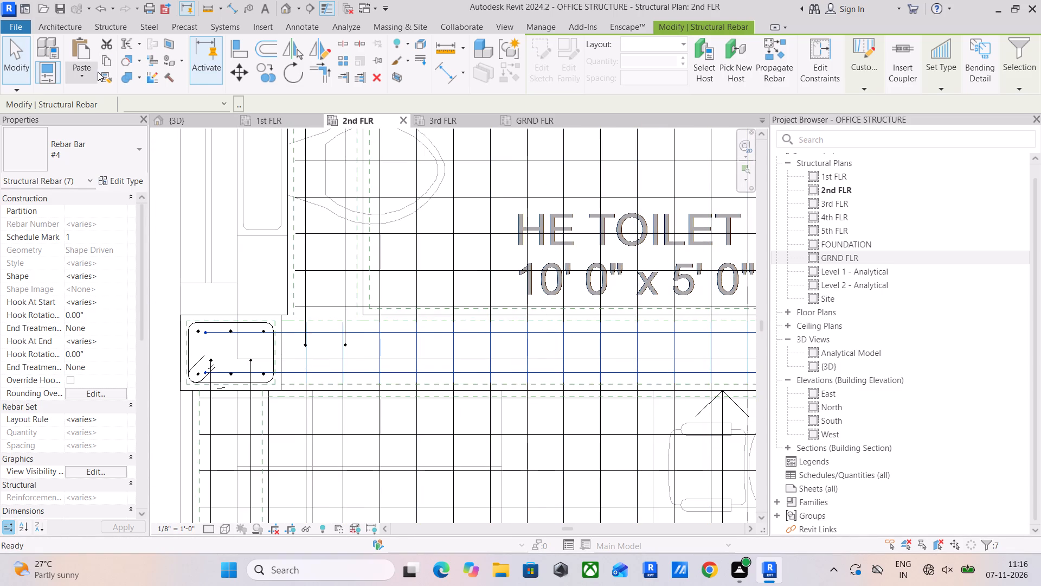
pyautogui.click(97, 135)
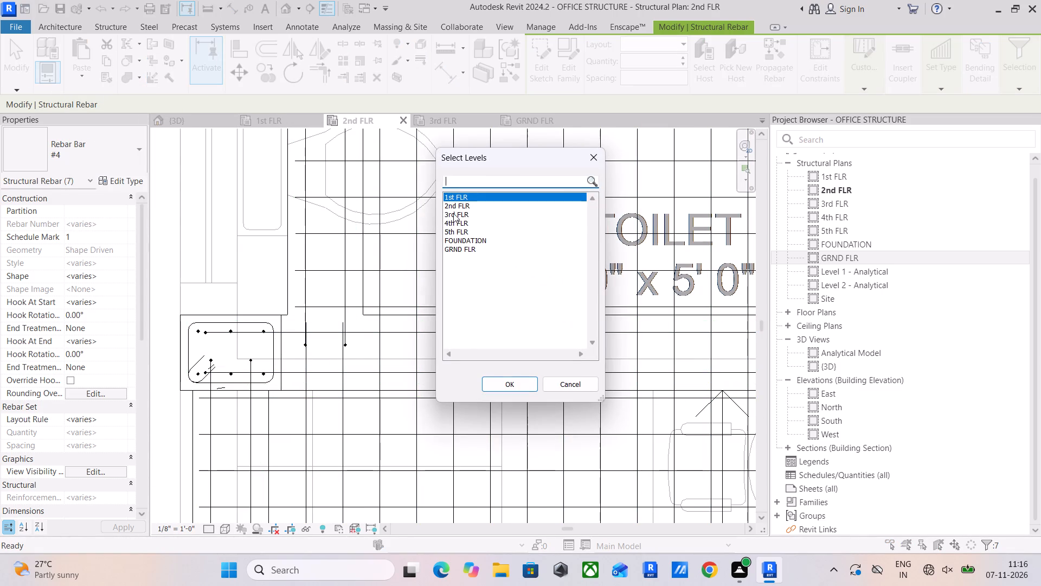
pyautogui.click(453, 213)
pyautogui.moveTo(506, 384); pyautogui.dragTo(507, 389)
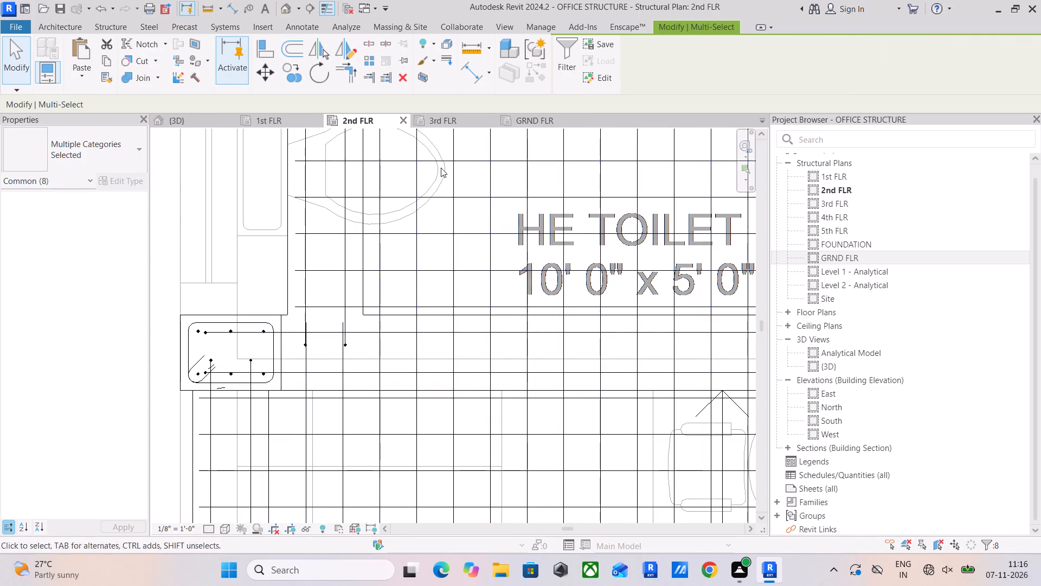
pyautogui.click(460, 123)
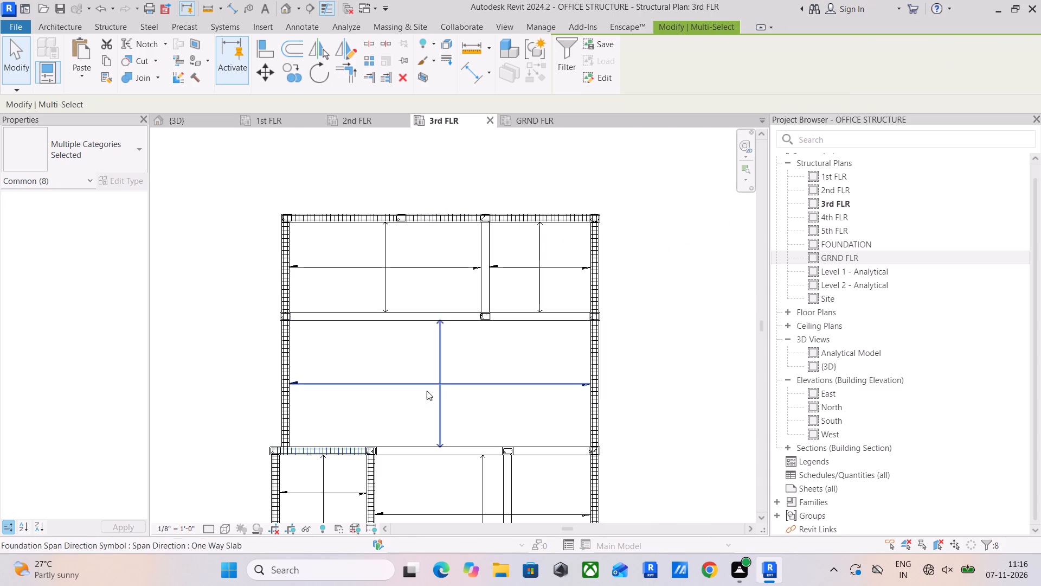
pyautogui.scroll(12, 371, 456)
pyautogui.moveTo(371, 456); pyautogui.dragTo(426, 432, button='middle')
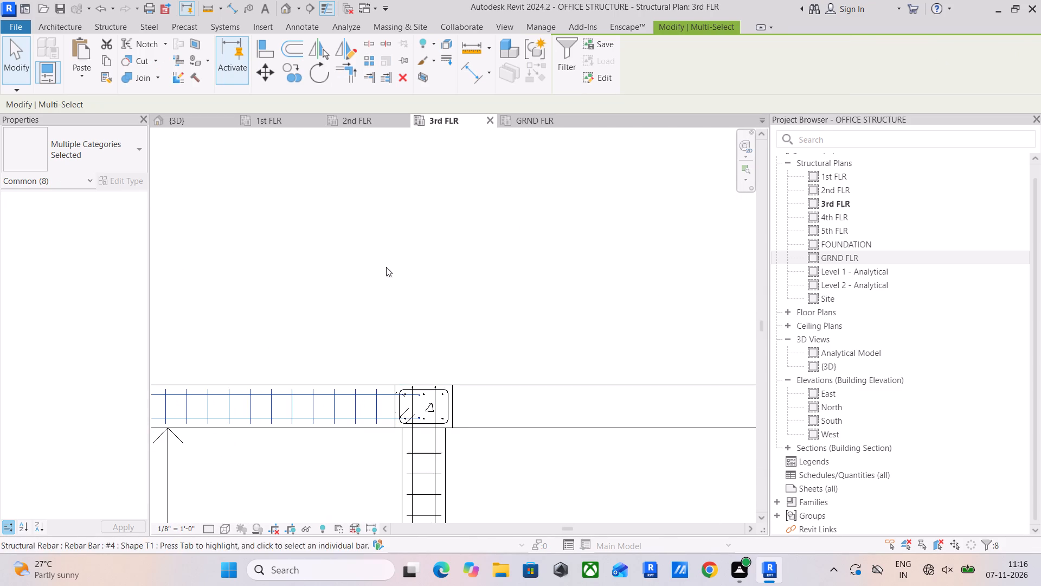
# Copy only the rebar of the 2nd FLR beam between WORKING AREA and WAITING AREA and paste it aligned to level 3rd FLR.
pyautogui.click(361, 122)
pyautogui.scroll(-10, 518, 307)
pyautogui.moveTo(523, 322); pyautogui.dragTo(253, 304, button='middle')
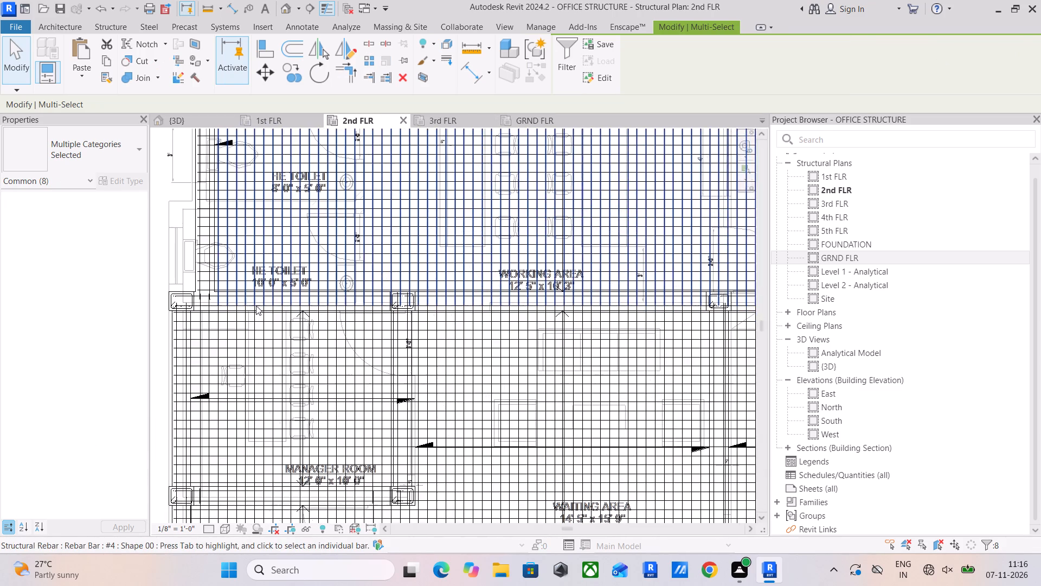
pyautogui.scroll(11, 491, 304)
pyautogui.moveTo(339, 275); pyautogui.dragTo(332, 288)
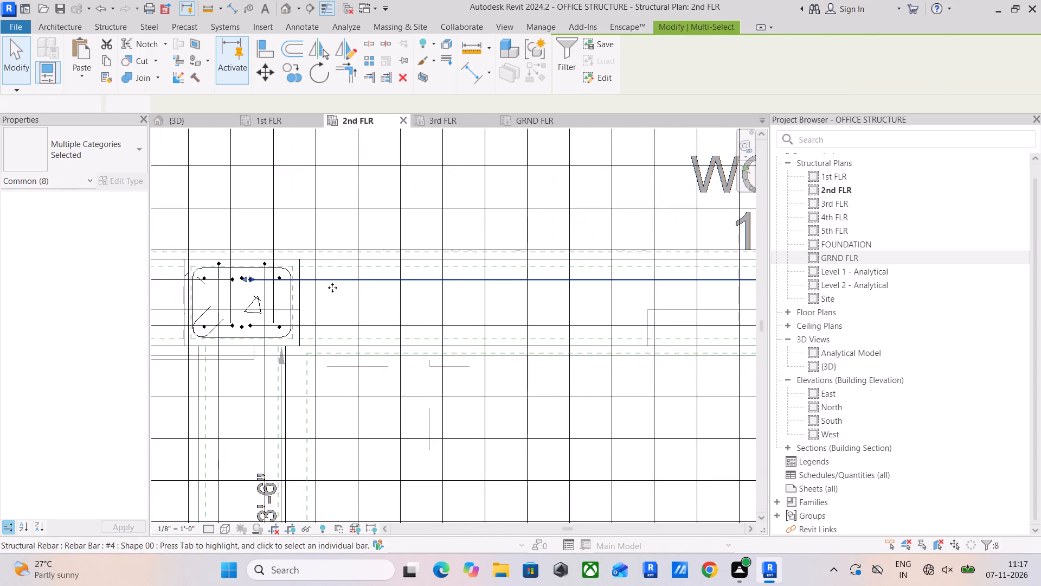
pyautogui.moveTo(332, 288); pyautogui.dragTo(324, 313)
pyautogui.hotkey('ctrl', 'z')
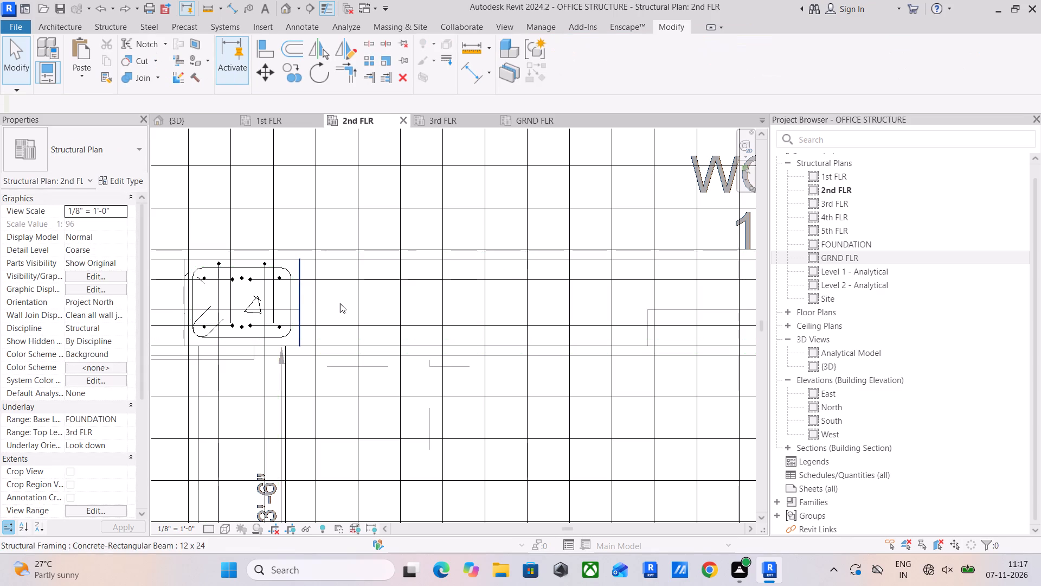
pyautogui.scroll(4, 383, 272)
pyautogui.moveTo(434, 269); pyautogui.dragTo(380, 364)
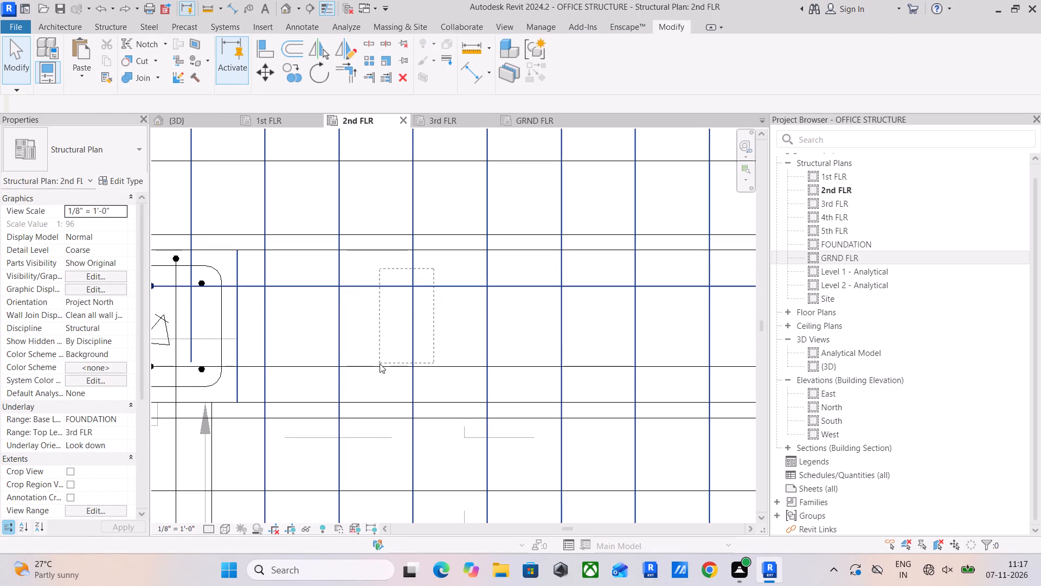
pyautogui.moveTo(380, 364); pyautogui.dragTo(380, 378)
pyautogui.keyDown('shift'); pyautogui.click(339, 211); pyautogui.keyUp('shift')
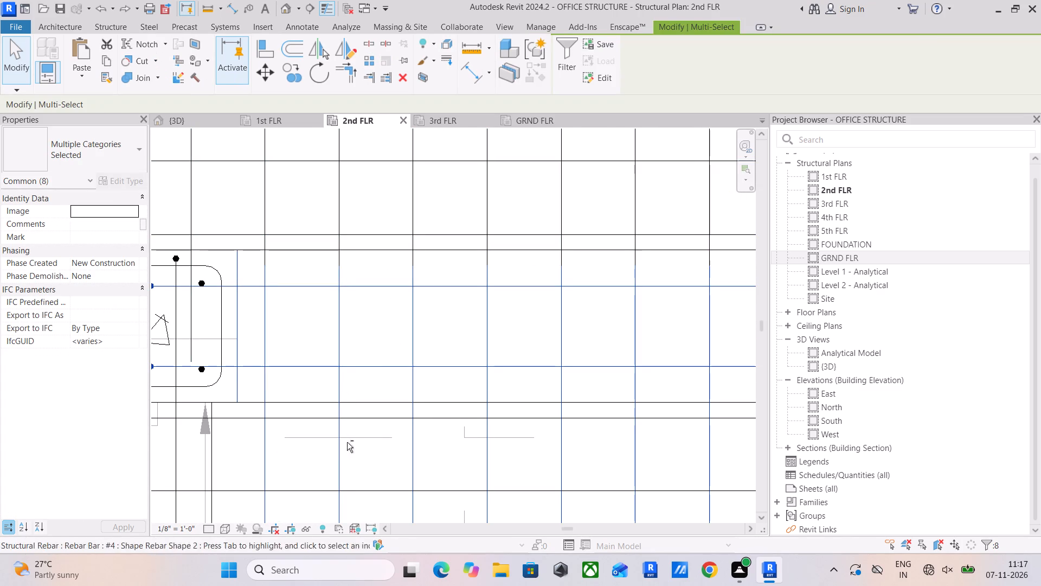
pyautogui.keyDown('shift'); pyautogui.click(341, 450); pyautogui.keyUp('shift')
pyautogui.click(564, 66)
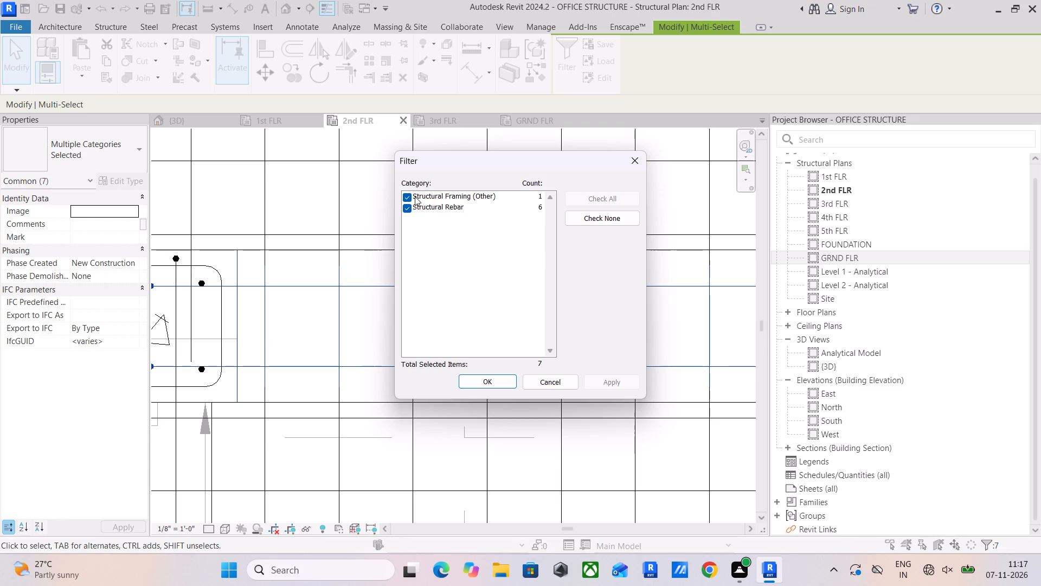
pyautogui.click(412, 195)
pyautogui.click(406, 200)
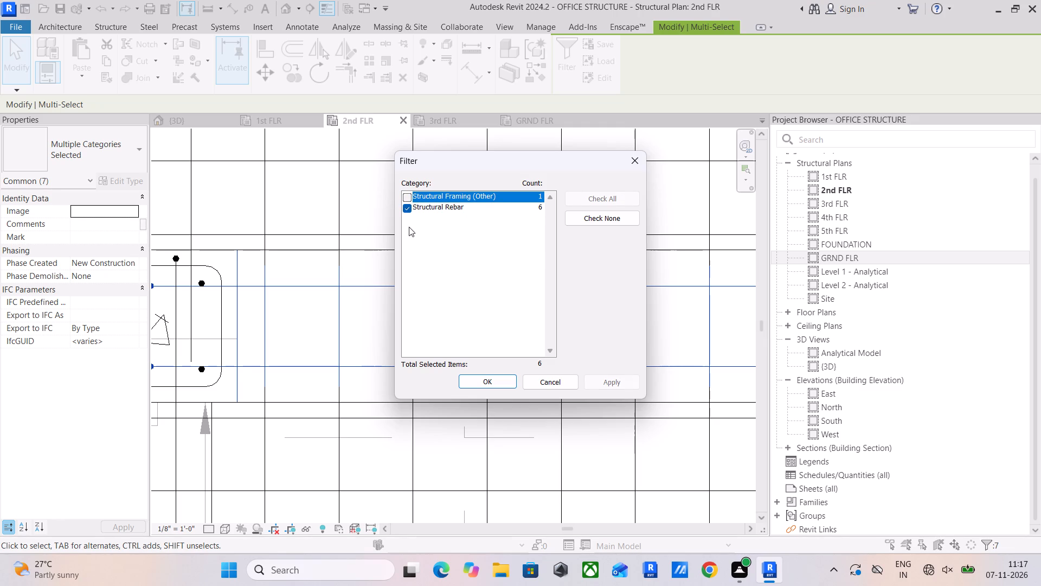
pyautogui.click(484, 379)
pyautogui.scroll(-5, 390, 268)
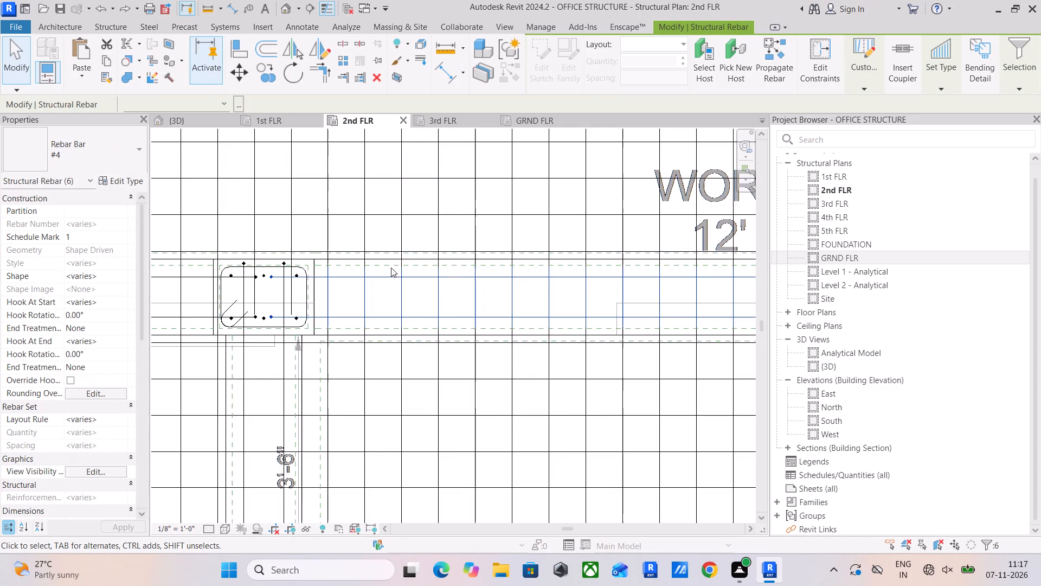
pyautogui.scroll(4, 293, 343)
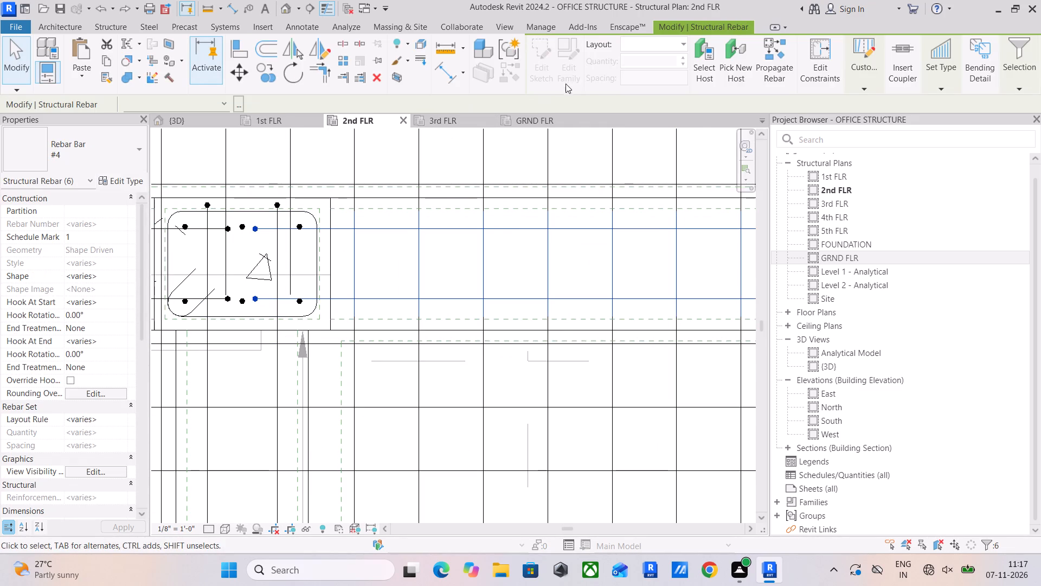
pyautogui.click(107, 61)
pyautogui.click(93, 71)
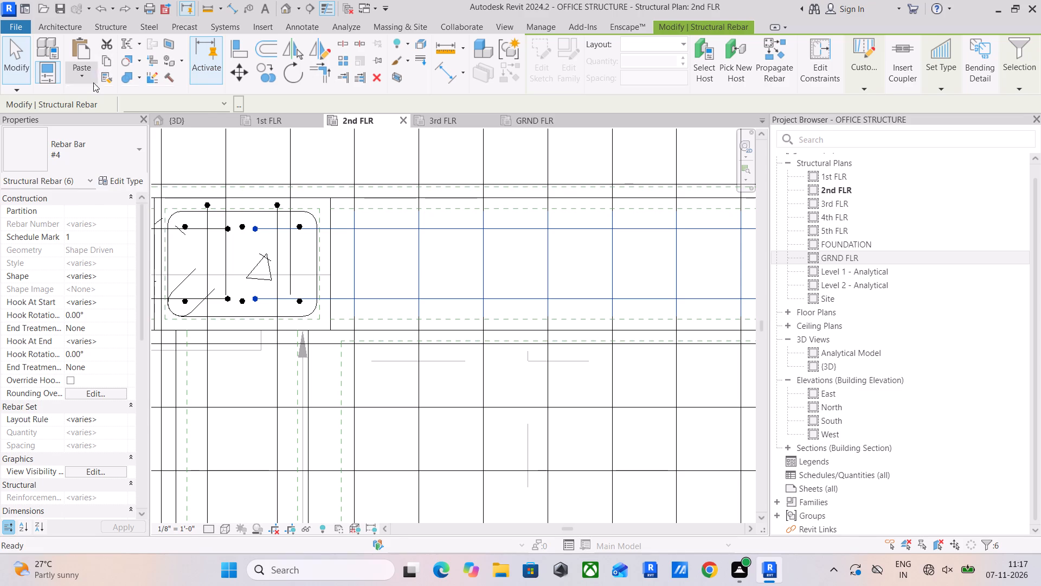
pyautogui.click(106, 123)
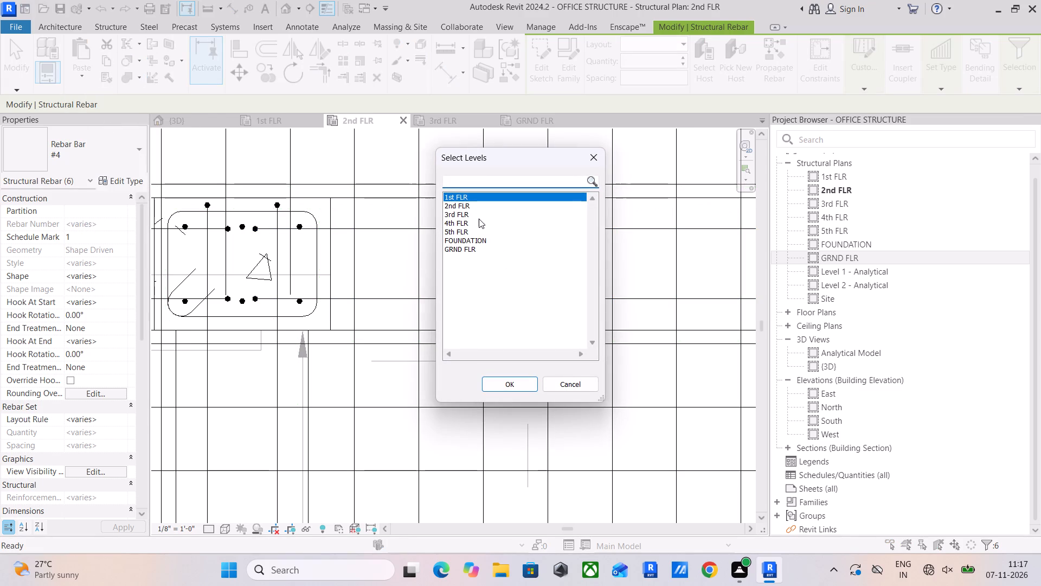
pyautogui.click(478, 215)
pyautogui.click(515, 379)
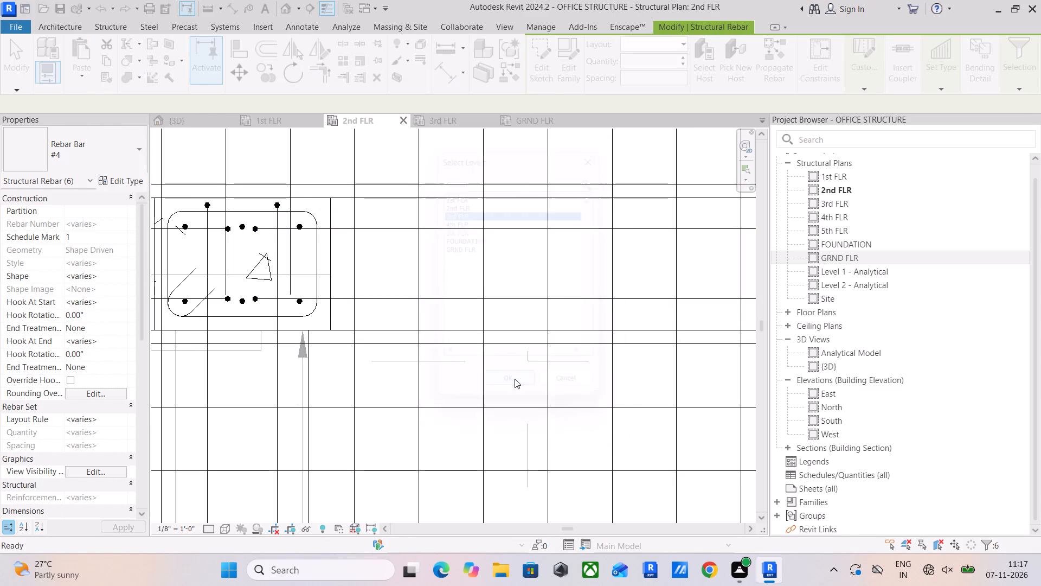
pyautogui.click(461, 122)
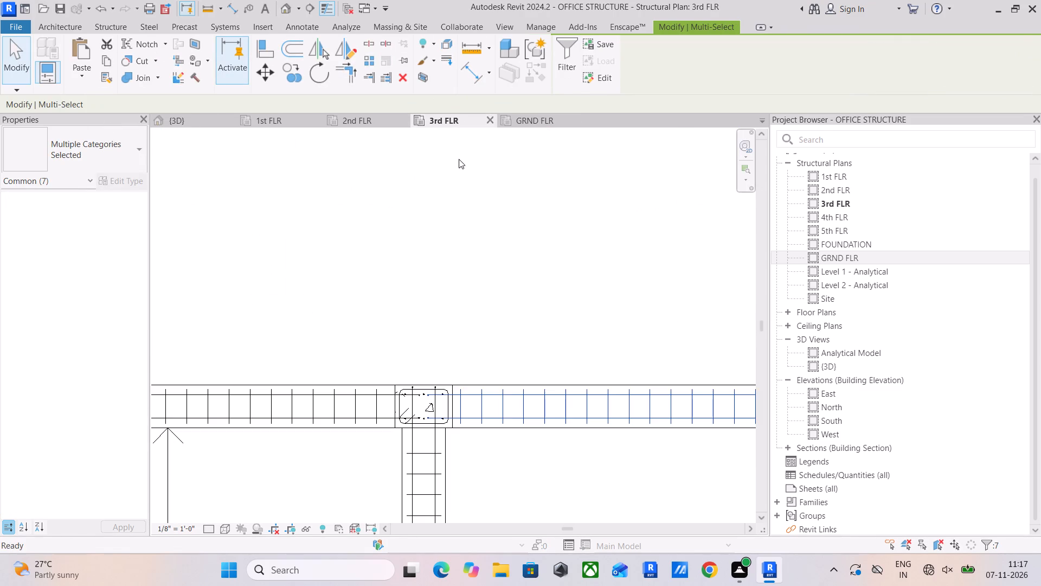
pyautogui.scroll(-4, 477, 274)
pyautogui.moveTo(514, 314); pyautogui.dragTo(319, 321, button='middle')
pyautogui.scroll(-3, 440, 328)
pyautogui.moveTo(484, 336); pyautogui.dragTo(329, 235, button='middle')
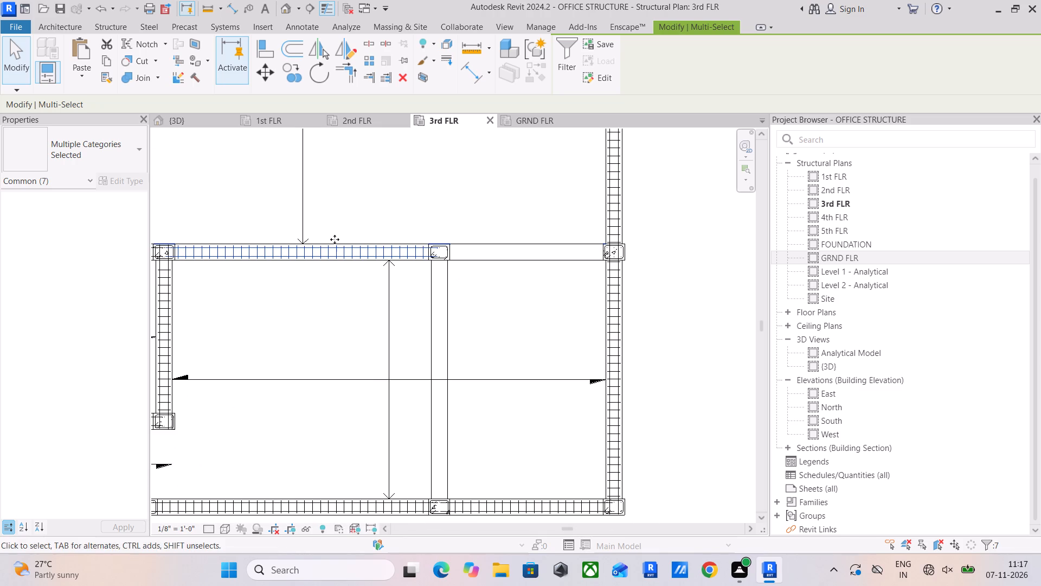
# Copy the rebar of the 2nd FLR beam between WAITING AREA and CONFERENCE, excluding slab reinforcement, and paste it aligned to level 3rd FLR.
pyautogui.click(360, 123)
pyautogui.scroll(-4, 436, 272)
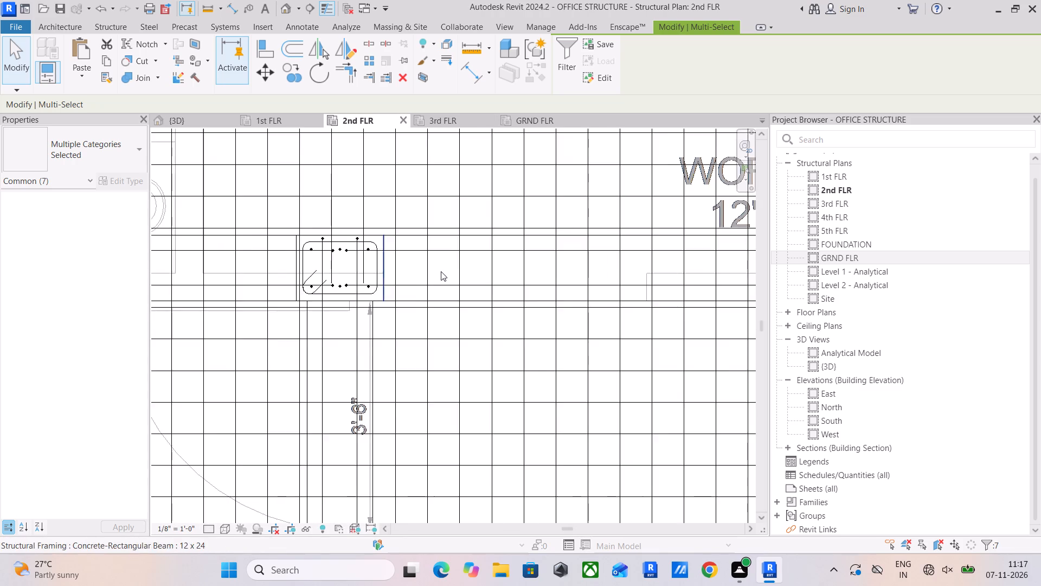
pyautogui.scroll(-10, 441, 271)
pyautogui.moveTo(494, 292); pyautogui.dragTo(267, 268, button='middle')
pyautogui.scroll(10, 514, 321)
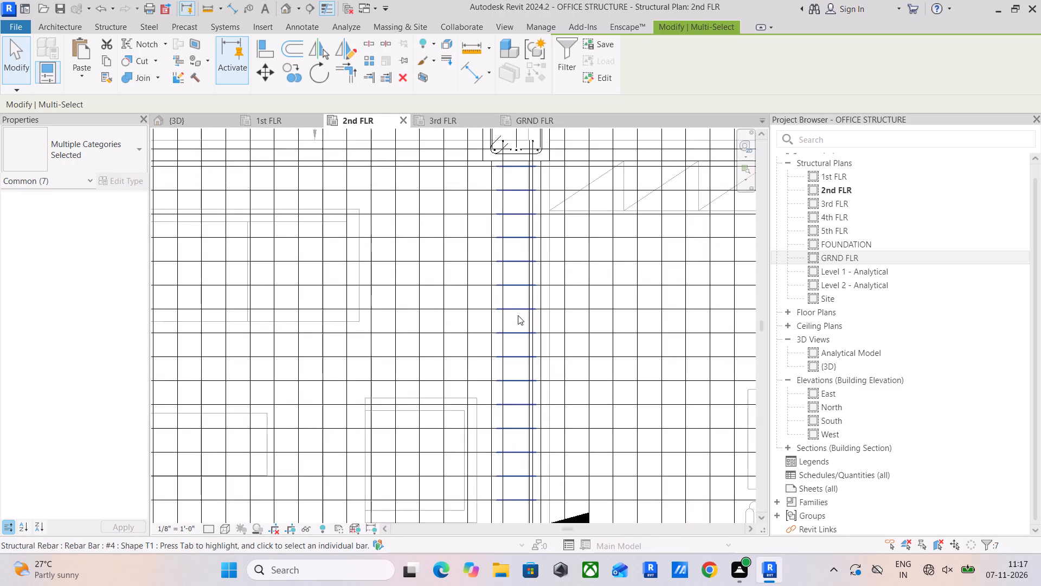
pyautogui.scroll(8, 518, 315)
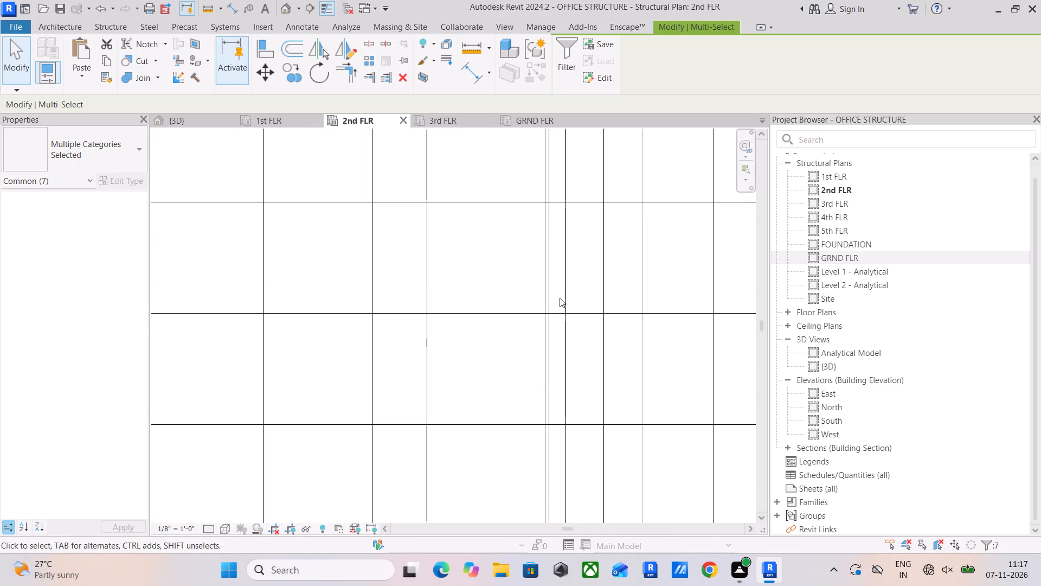
pyautogui.scroll(-3, 556, 290)
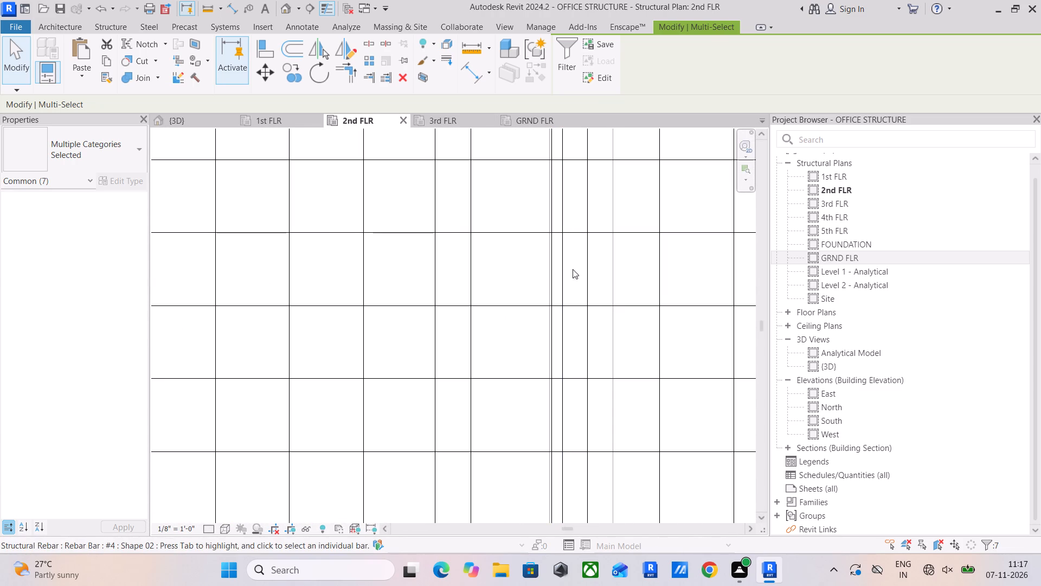
pyautogui.moveTo(573, 269); pyautogui.dragTo(455, 335)
pyautogui.keyDown('shift'); pyautogui.click(406, 303); pyautogui.keyUp('shift')
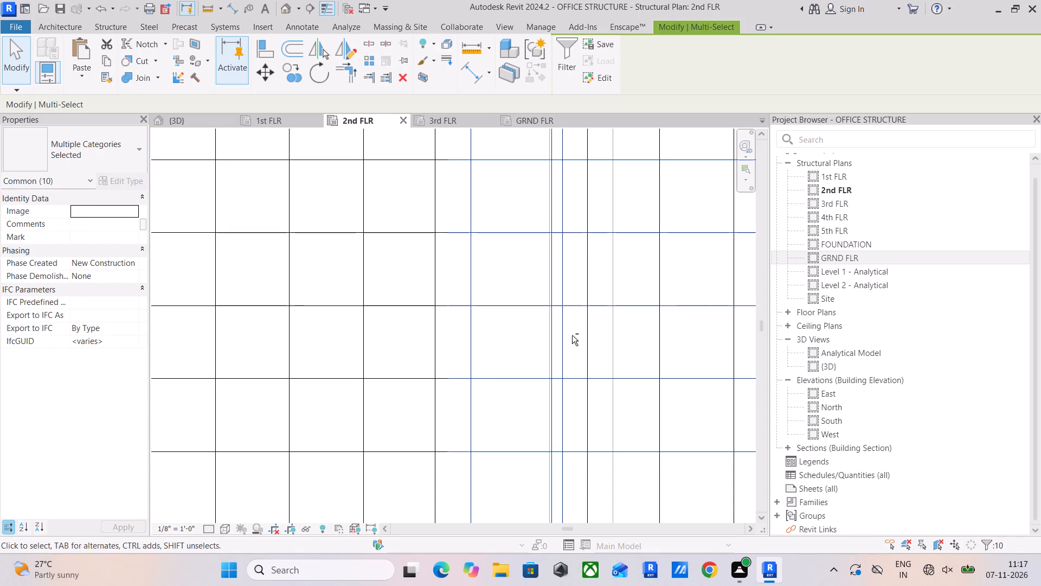
pyautogui.keyDown('shift'); pyautogui.click(678, 306); pyautogui.keyUp('shift')
pyautogui.scroll(-11, 568, 347)
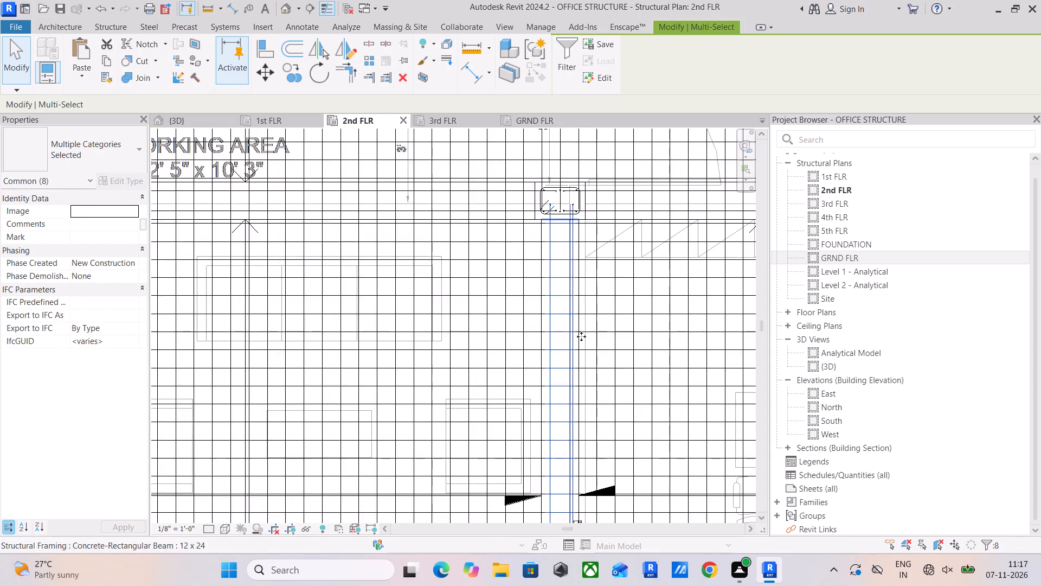
pyautogui.moveTo(582, 339); pyautogui.dragTo(568, 380, button='middle')
pyautogui.scroll(4, 569, 260)
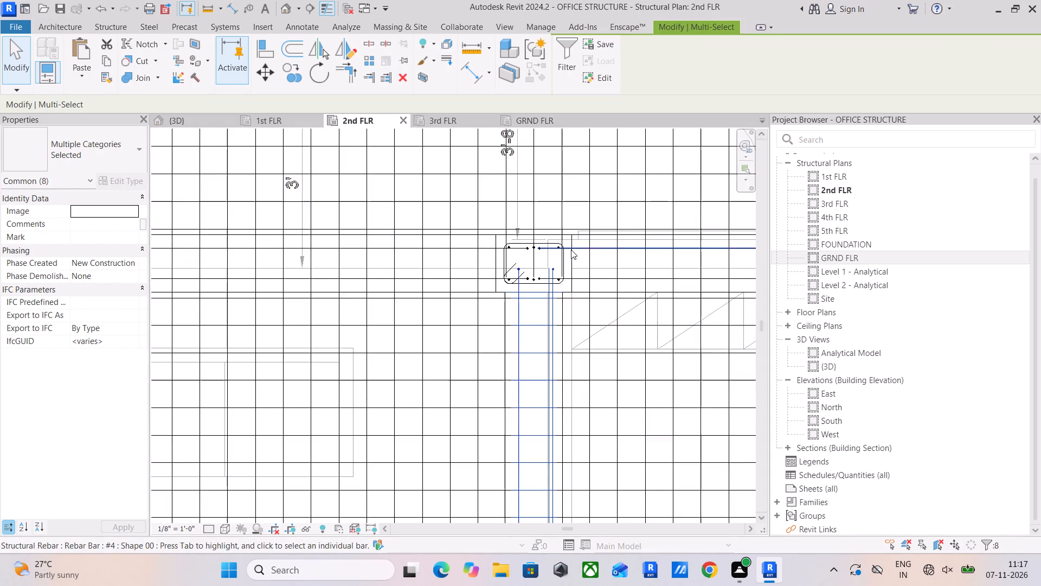
pyautogui.scroll(5, 571, 250)
pyautogui.scroll(-3, 532, 353)
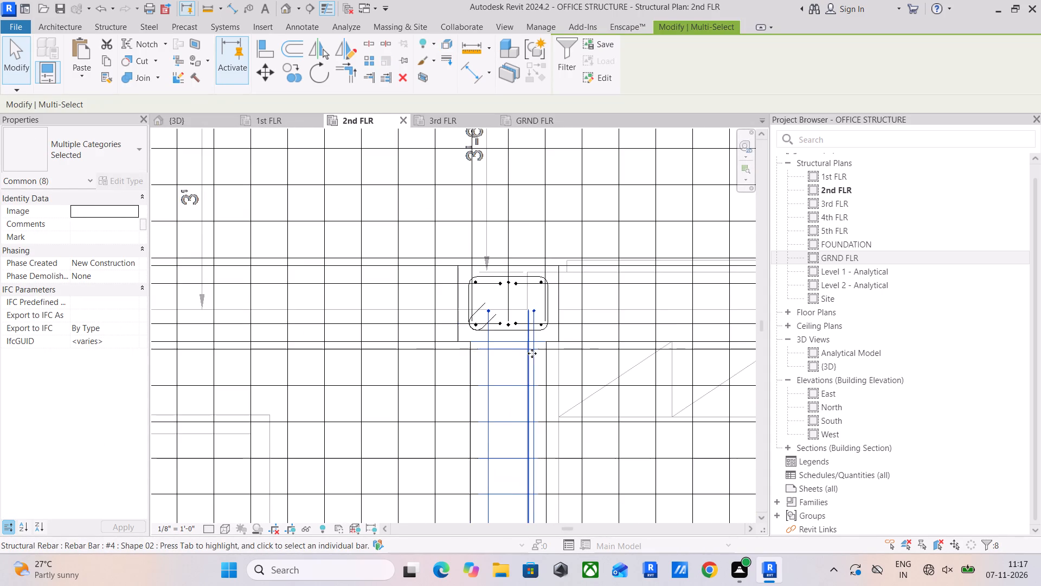
pyautogui.scroll(-4, 667, 295)
pyautogui.scroll(-5, 711, 332)
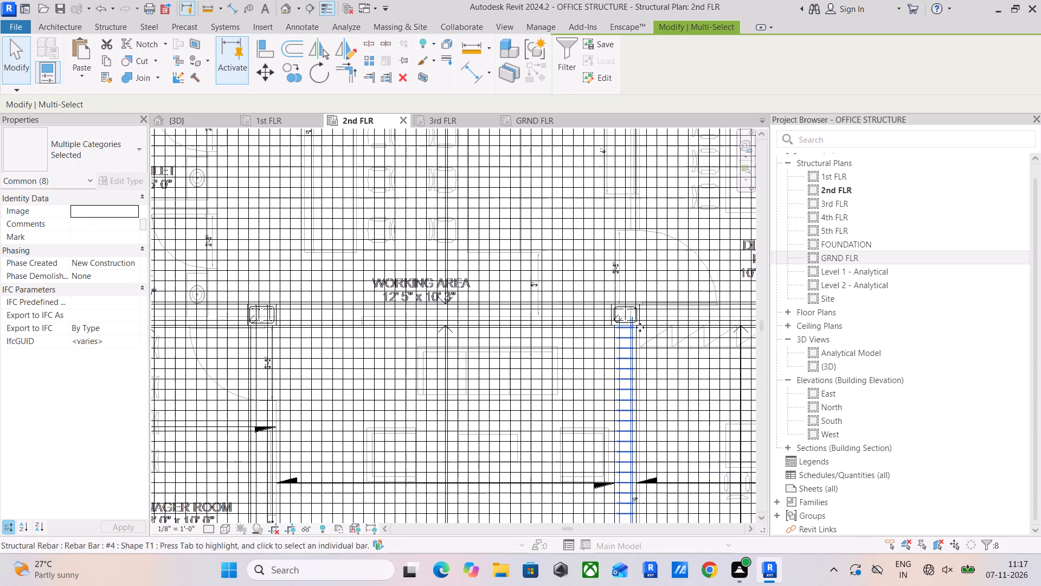
pyautogui.moveTo(640, 327); pyautogui.dragTo(449, 182, button='middle')
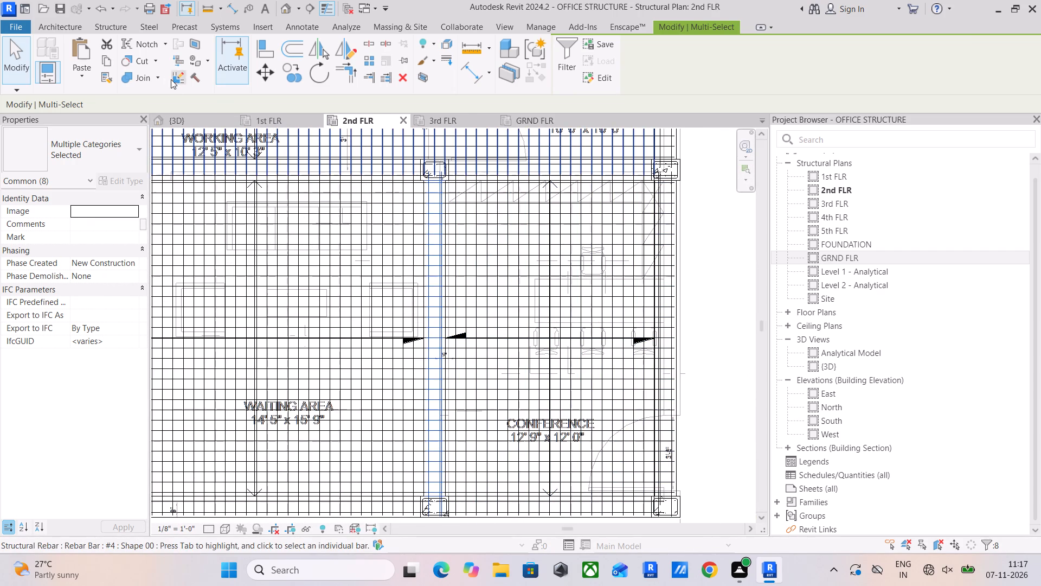
pyautogui.moveTo(112, 57); pyautogui.dragTo(105, 59)
pyautogui.click(74, 63)
pyautogui.click(102, 115)
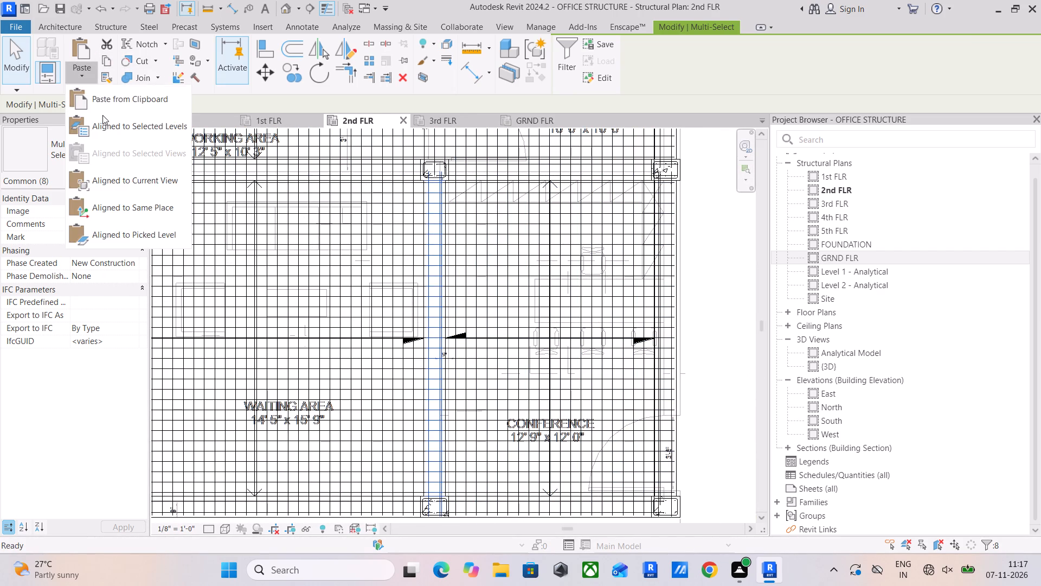
pyautogui.click(465, 215)
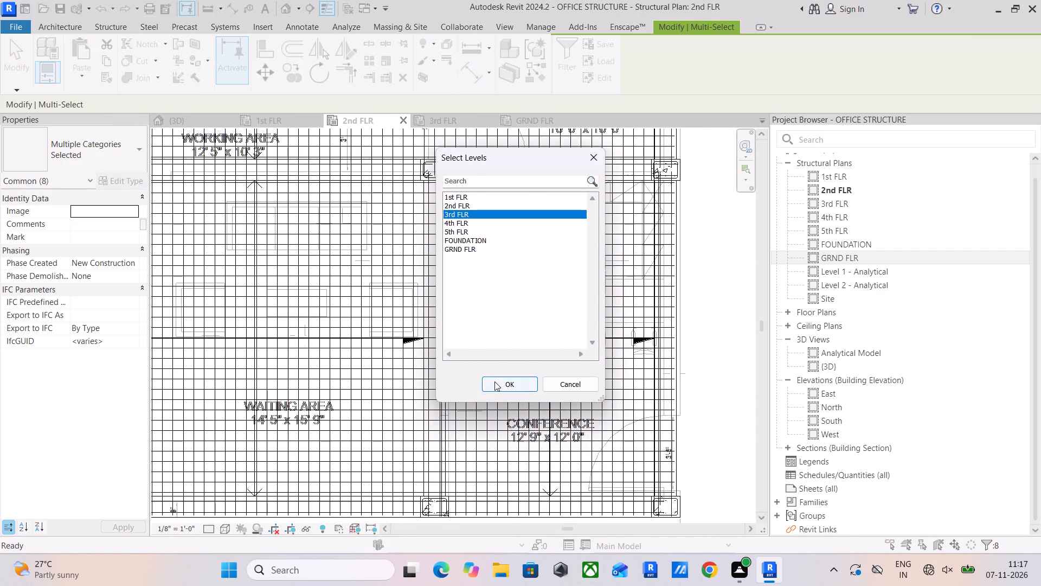
pyautogui.click(494, 381)
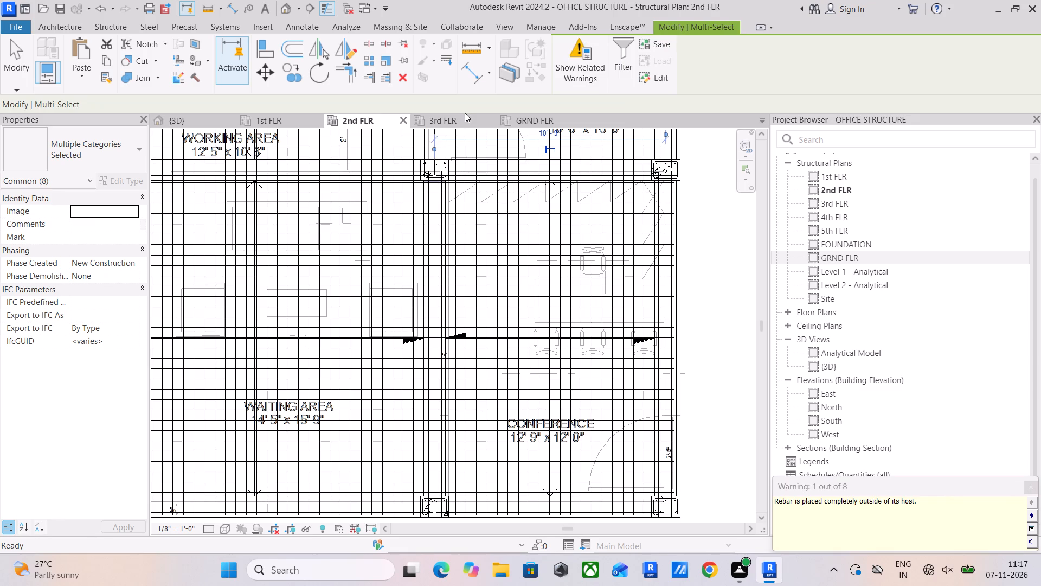
# Isolate the newly pasted 3rd FLR beam reinforcement in a 3D section box.
pyautogui.click(457, 112)
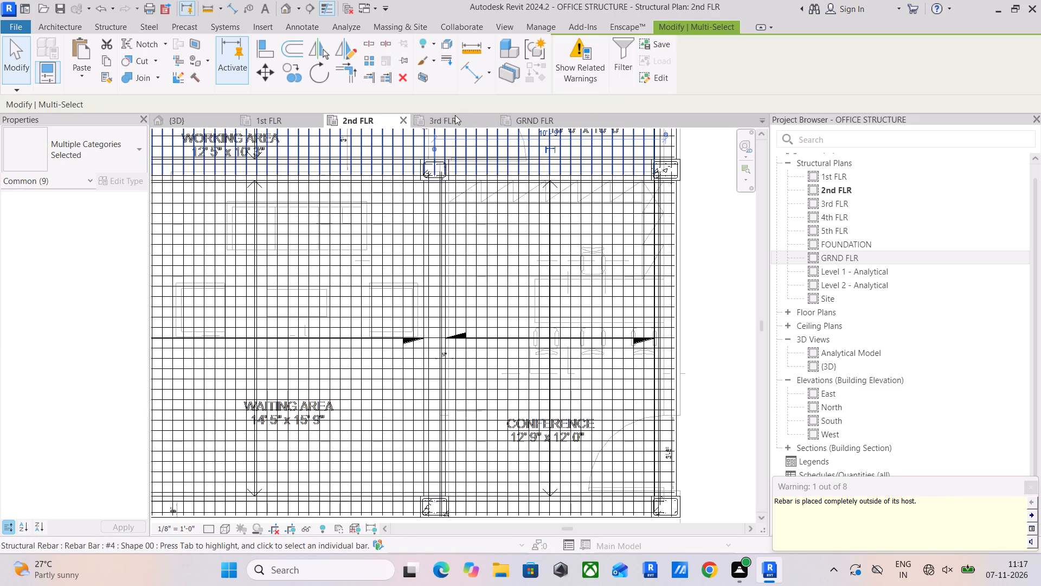
pyautogui.click(454, 117)
pyautogui.scroll(6, 457, 364)
pyautogui.moveTo(457, 364); pyautogui.dragTo(480, 157, button='middle')
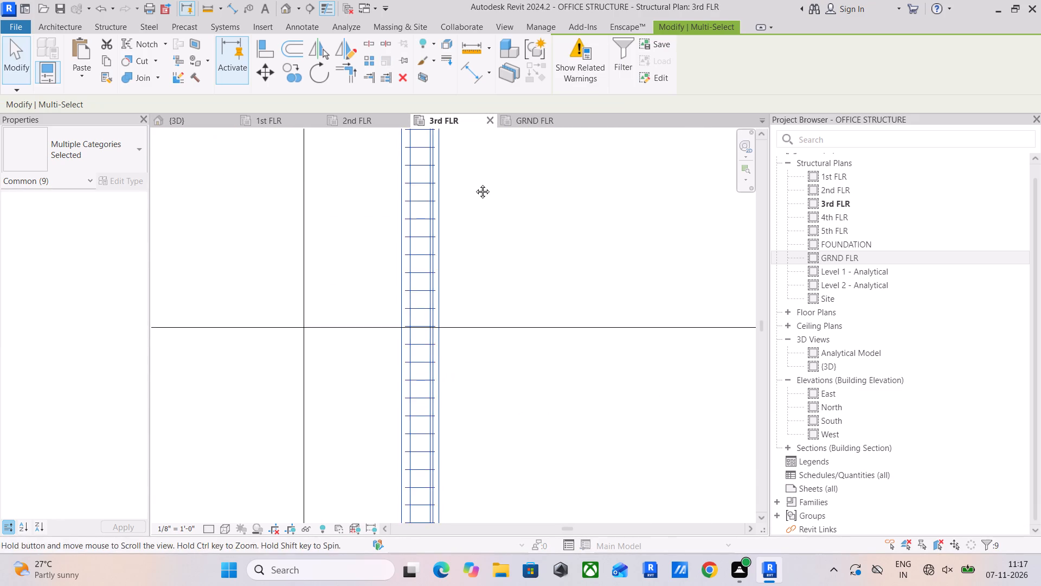
pyautogui.moveTo(506, 309); pyautogui.dragTo(522, 199, button='middle')
pyautogui.scroll(5, 492, 295)
pyautogui.moveTo(489, 311); pyautogui.dragTo(523, 215, button='middle')
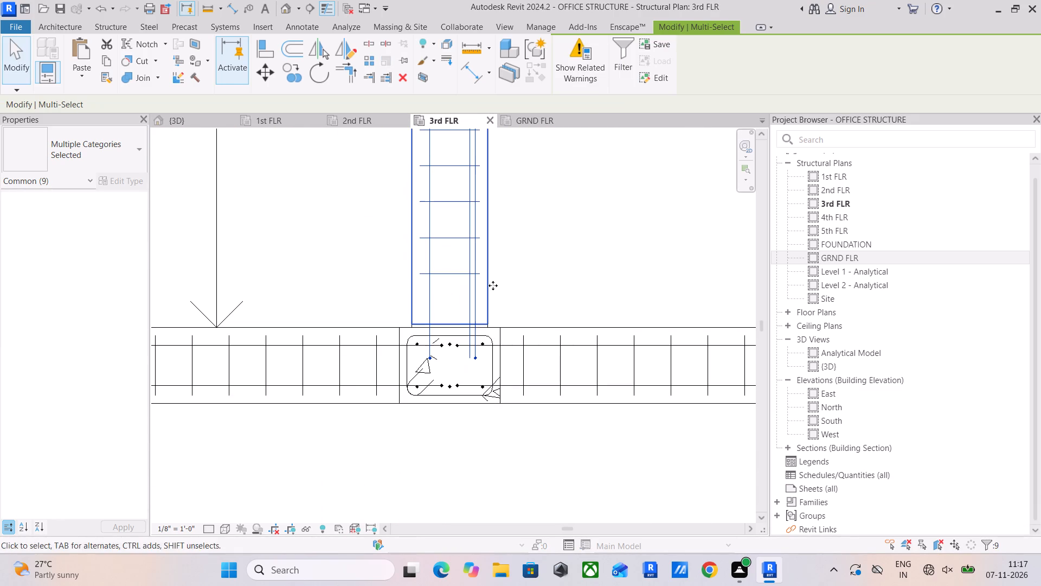
pyautogui.click(423, 76)
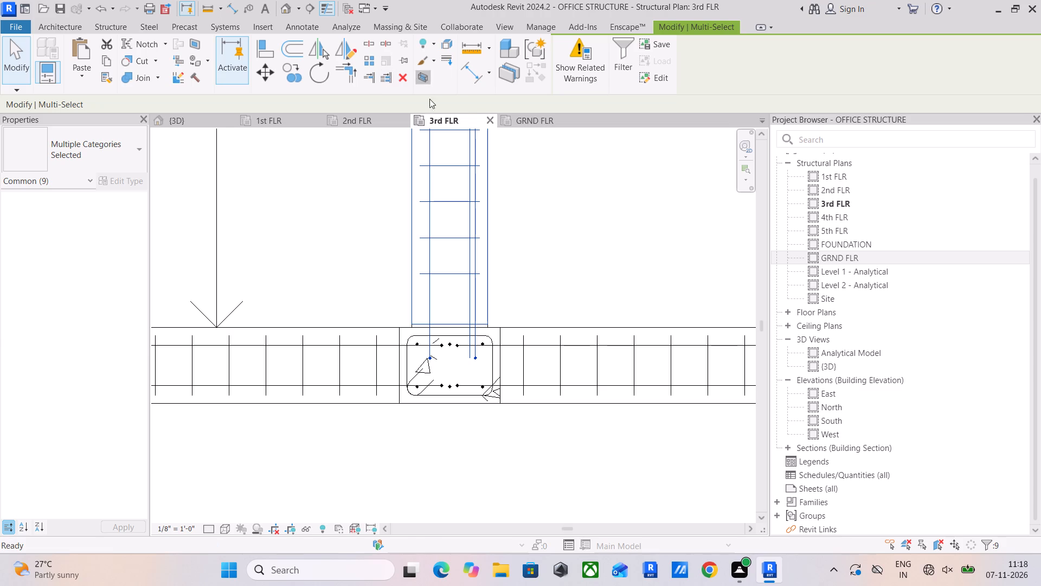
# Examine the pasted beam's bars and stirrups where they meet the column in 3D, finishing with the front view.
pyautogui.scroll(10, 484, 298)
pyautogui.scroll(1, 581, 259)
pyautogui.keyDown('shift'); pyautogui.moveTo(581, 259); pyautogui.dragTo(444, 250, button='middle'); pyautogui.keyUp('shift')
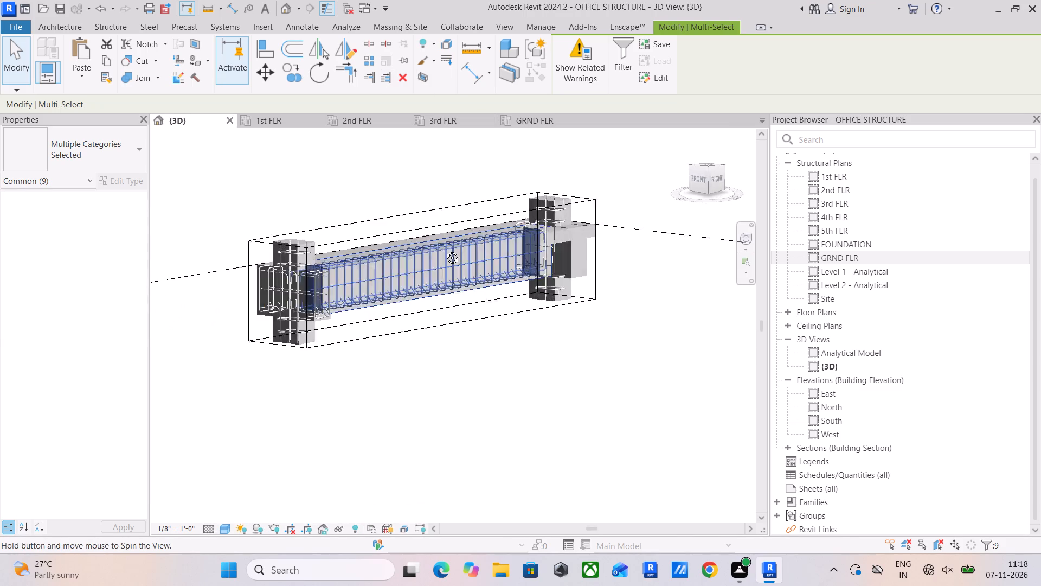
pyautogui.keyDown('shift'); pyautogui.moveTo(444, 250); pyautogui.dragTo(404, 317, button='middle'); pyautogui.keyUp('shift')
pyautogui.scroll(4, 319, 214)
pyautogui.moveTo(322, 216); pyautogui.dragTo(385, 135, button='middle')
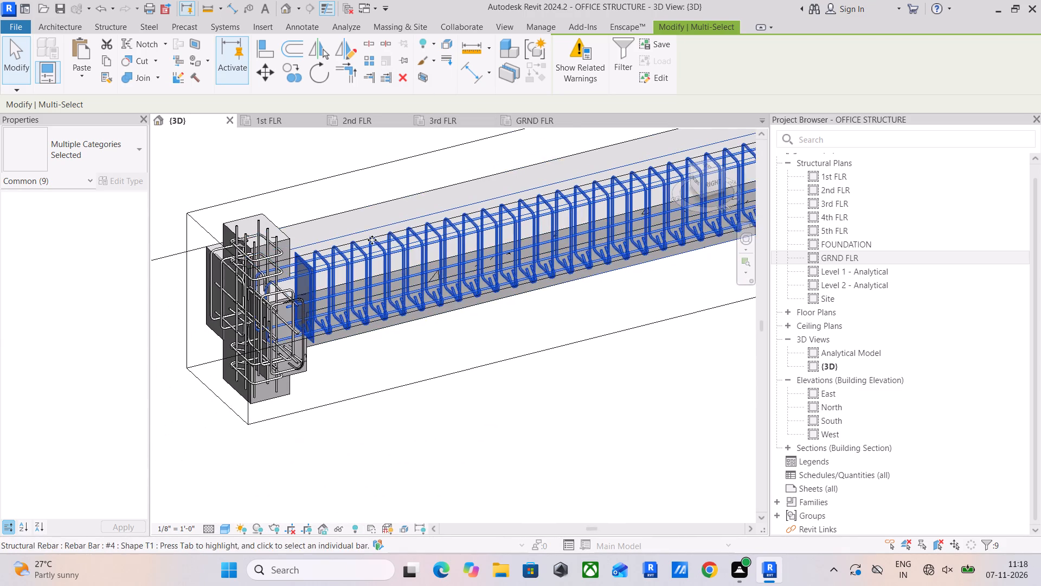
pyautogui.keyDown('shift'); pyautogui.moveTo(372, 241); pyautogui.dragTo(380, 245, button='middle'); pyautogui.keyUp('shift')
pyautogui.click(393, 354)
pyautogui.scroll(5, 374, 346)
pyautogui.keyDown('shift'); pyautogui.moveTo(369, 337); pyautogui.dragTo(403, 262, button='middle'); pyautogui.keyUp('shift')
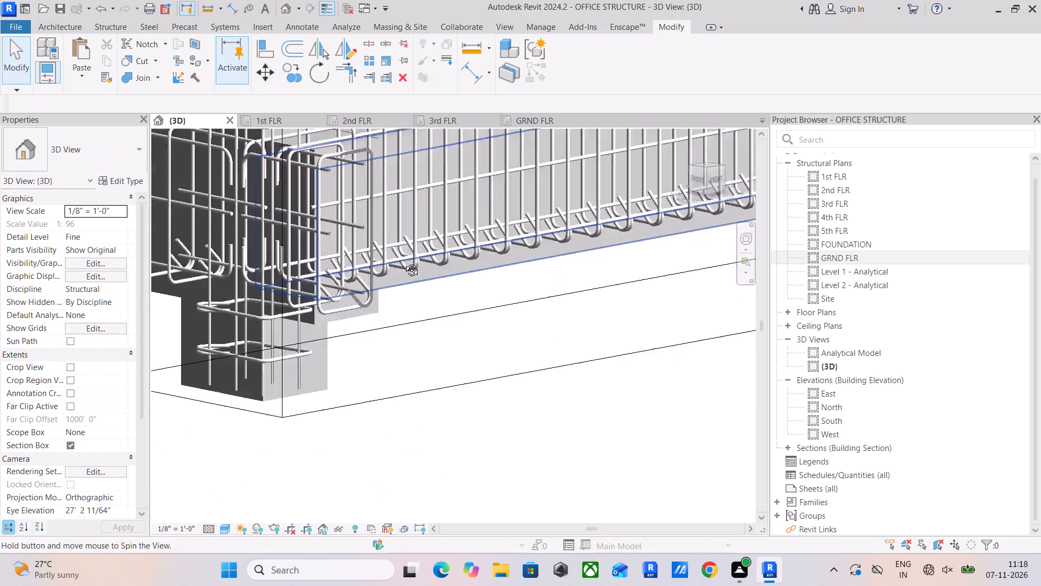
pyautogui.keyDown('shift'); pyautogui.moveTo(403, 262); pyautogui.dragTo(390, 322, button='middle'); pyautogui.keyUp('shift')
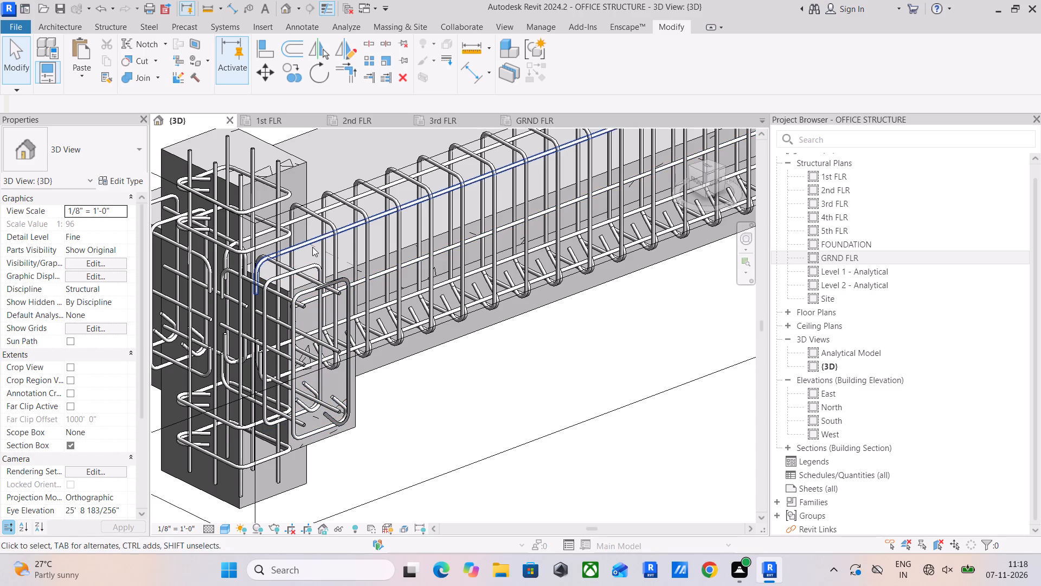
pyautogui.click(312, 247)
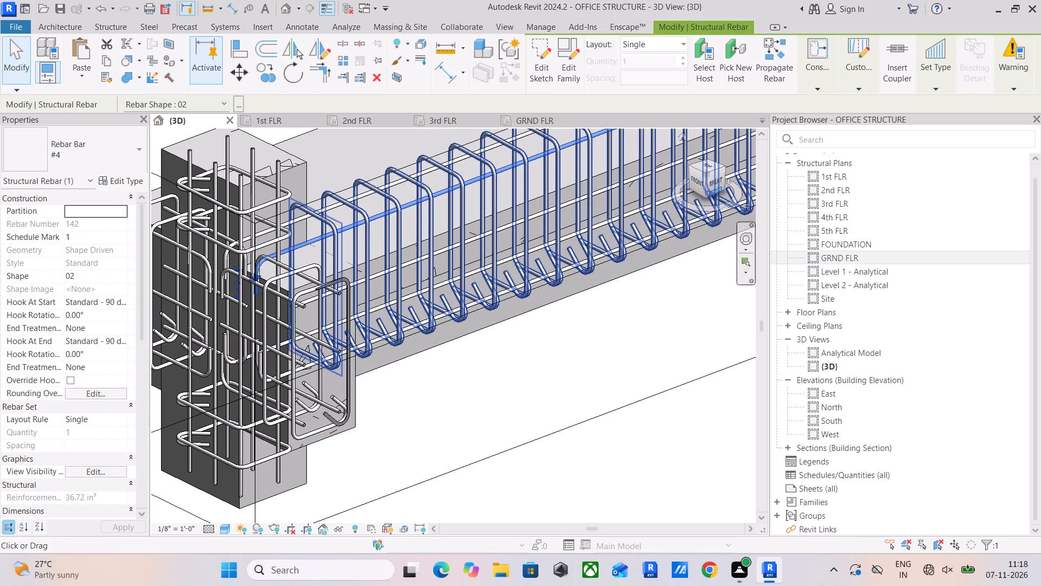
pyautogui.click(698, 184)
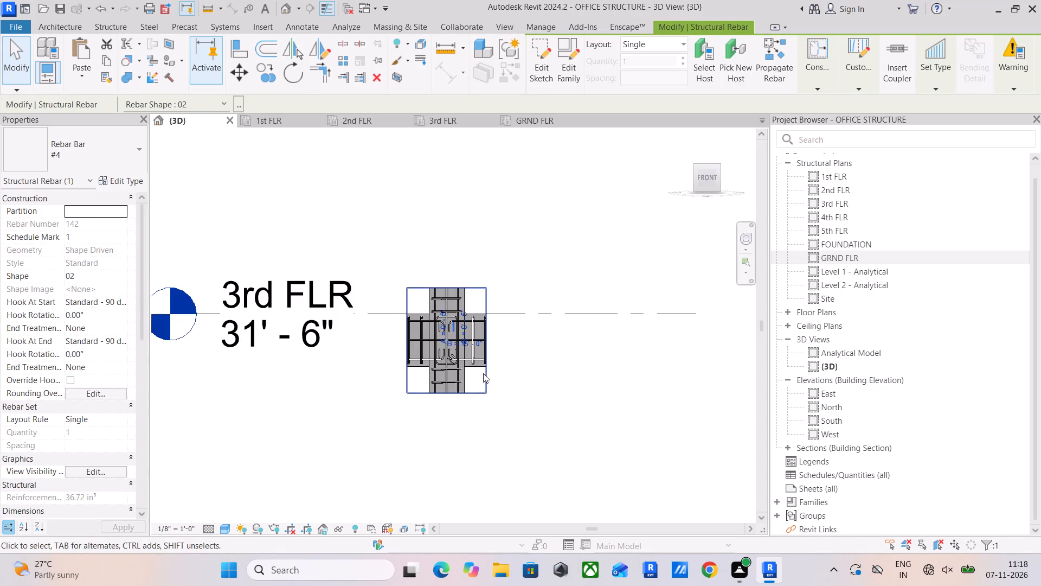
pyautogui.scroll(11, 468, 349)
pyautogui.moveTo(466, 308); pyautogui.dragTo(518, 254, button='middle')
pyautogui.moveTo(474, 326); pyautogui.dragTo(475, 296, button='middle')
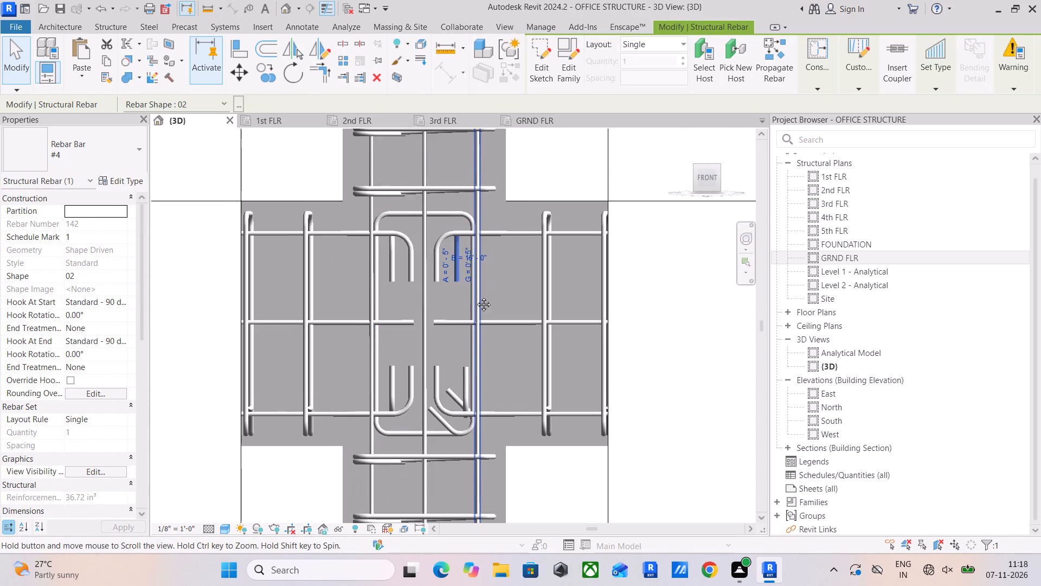
pyautogui.moveTo(475, 296); pyautogui.dragTo(475, 295, button='middle')
pyautogui.scroll(2, 444, 289)
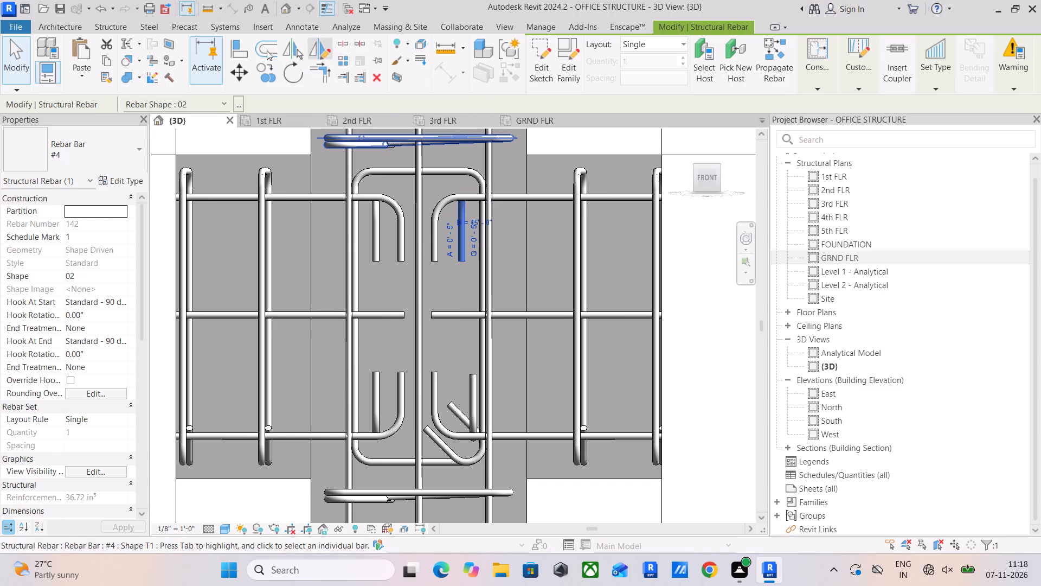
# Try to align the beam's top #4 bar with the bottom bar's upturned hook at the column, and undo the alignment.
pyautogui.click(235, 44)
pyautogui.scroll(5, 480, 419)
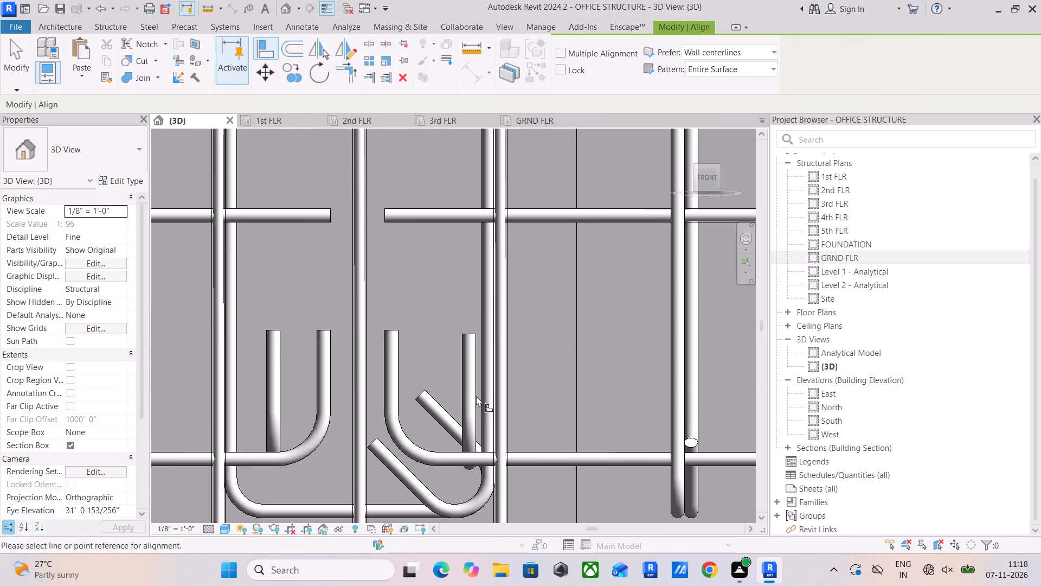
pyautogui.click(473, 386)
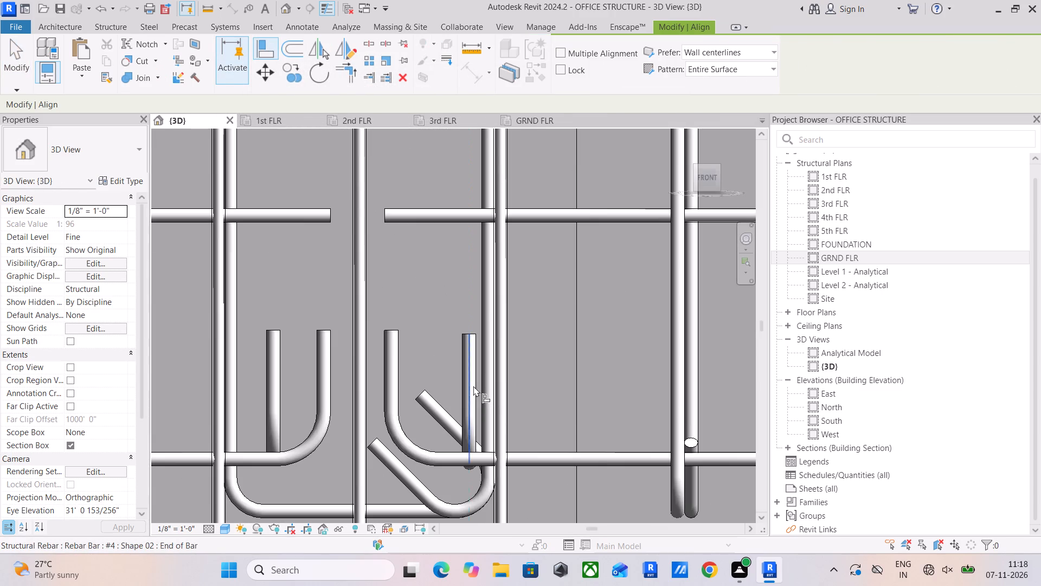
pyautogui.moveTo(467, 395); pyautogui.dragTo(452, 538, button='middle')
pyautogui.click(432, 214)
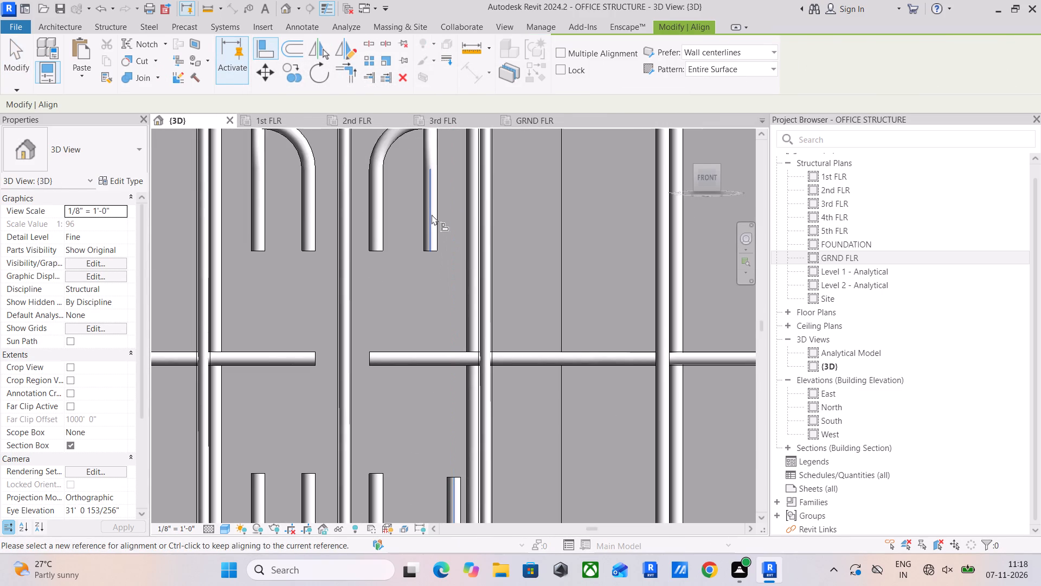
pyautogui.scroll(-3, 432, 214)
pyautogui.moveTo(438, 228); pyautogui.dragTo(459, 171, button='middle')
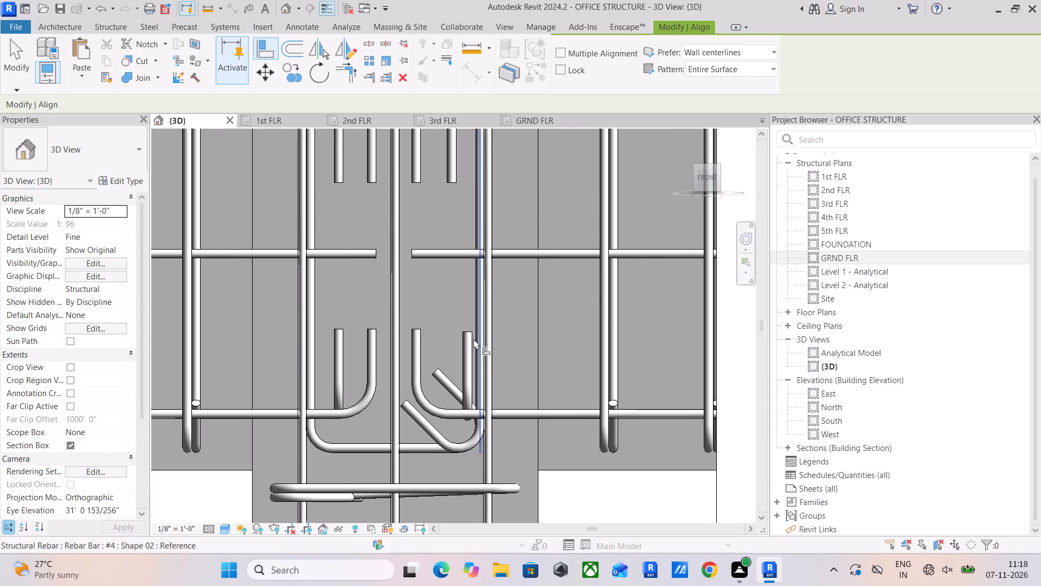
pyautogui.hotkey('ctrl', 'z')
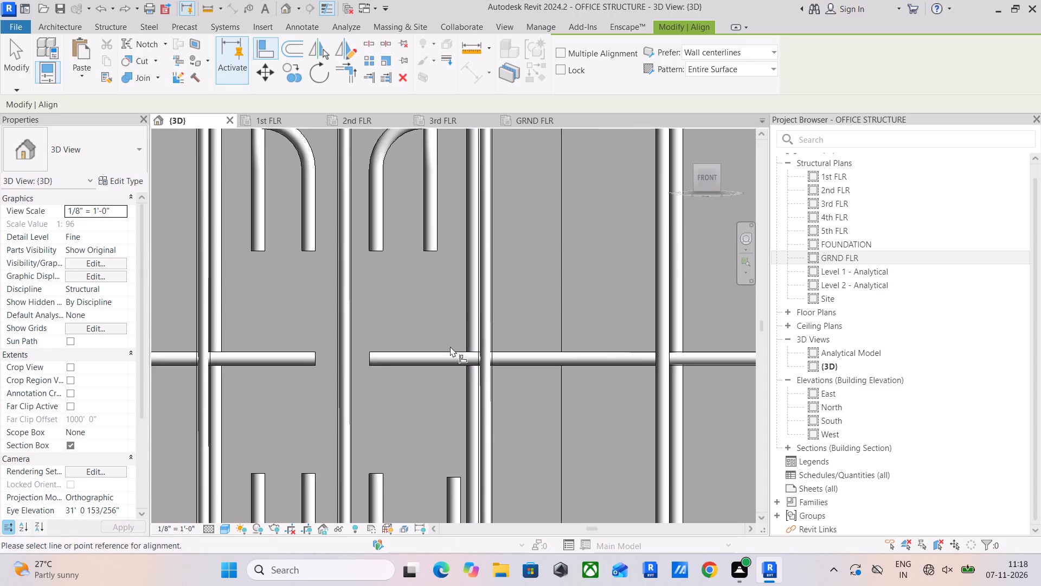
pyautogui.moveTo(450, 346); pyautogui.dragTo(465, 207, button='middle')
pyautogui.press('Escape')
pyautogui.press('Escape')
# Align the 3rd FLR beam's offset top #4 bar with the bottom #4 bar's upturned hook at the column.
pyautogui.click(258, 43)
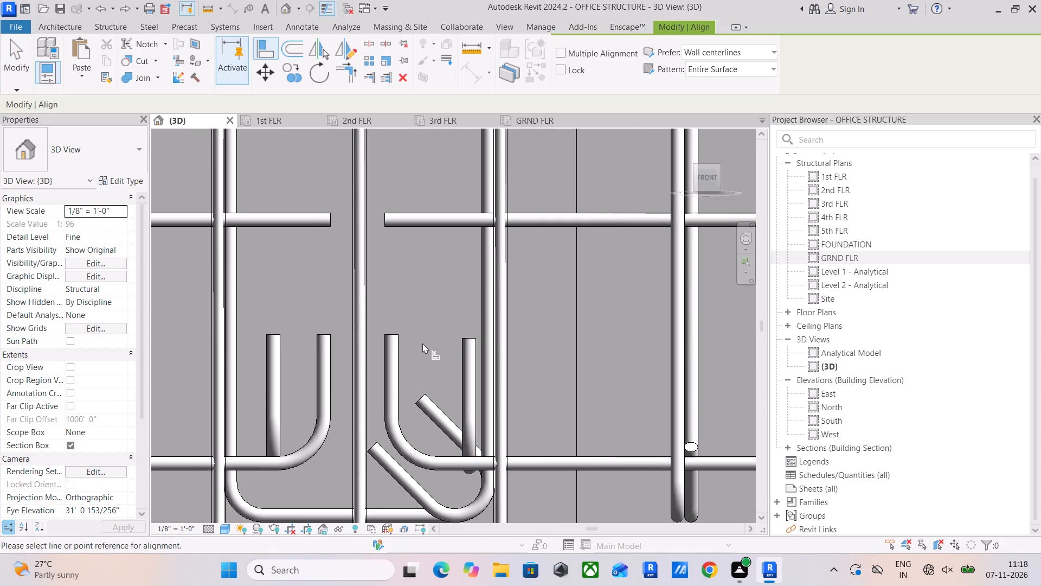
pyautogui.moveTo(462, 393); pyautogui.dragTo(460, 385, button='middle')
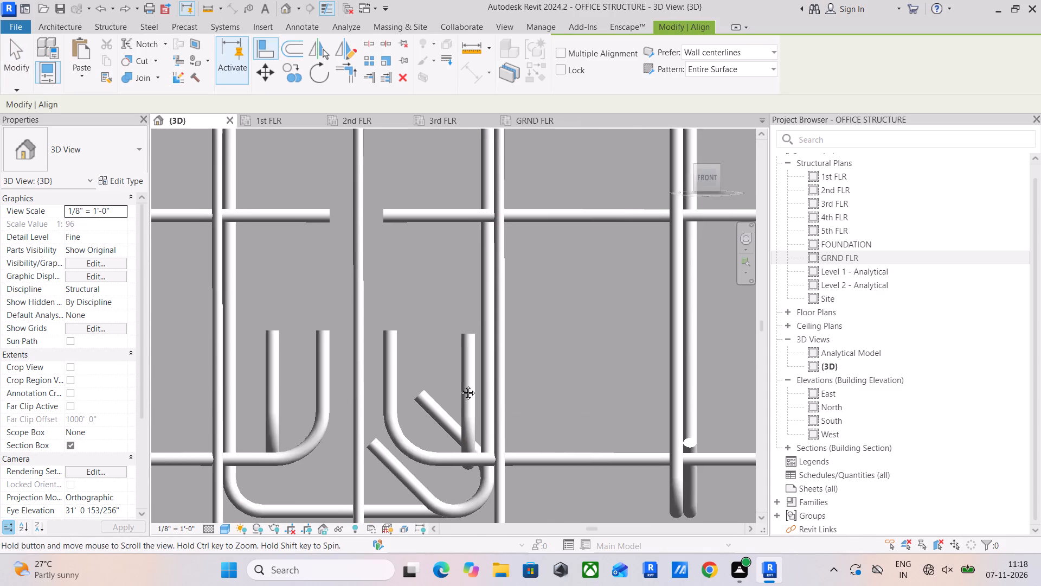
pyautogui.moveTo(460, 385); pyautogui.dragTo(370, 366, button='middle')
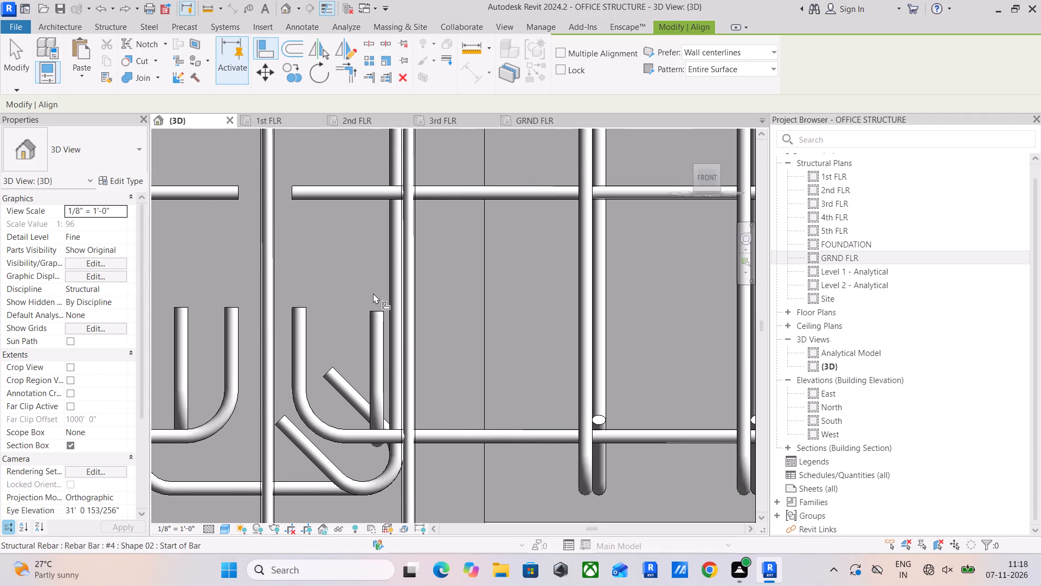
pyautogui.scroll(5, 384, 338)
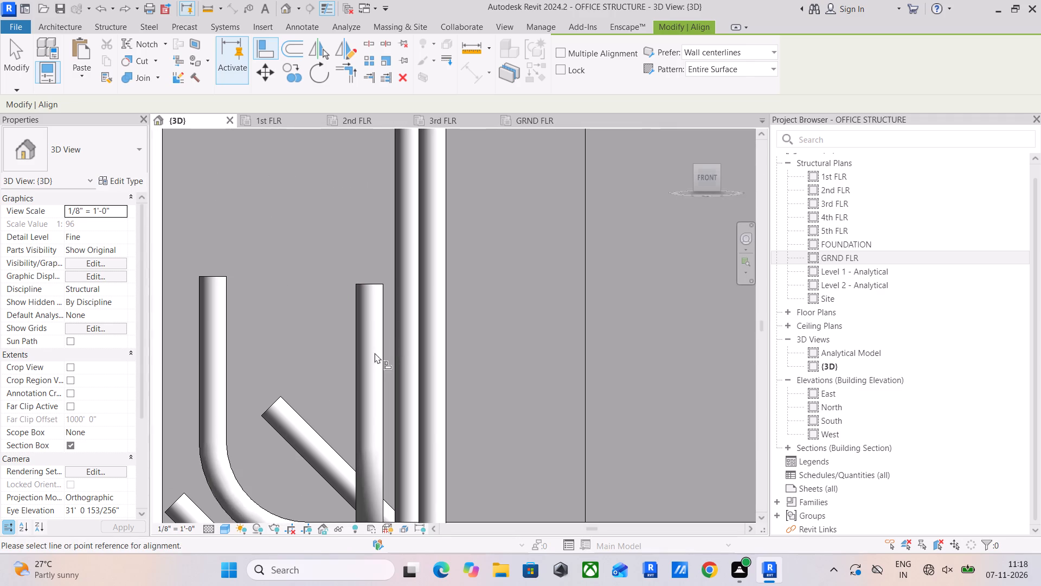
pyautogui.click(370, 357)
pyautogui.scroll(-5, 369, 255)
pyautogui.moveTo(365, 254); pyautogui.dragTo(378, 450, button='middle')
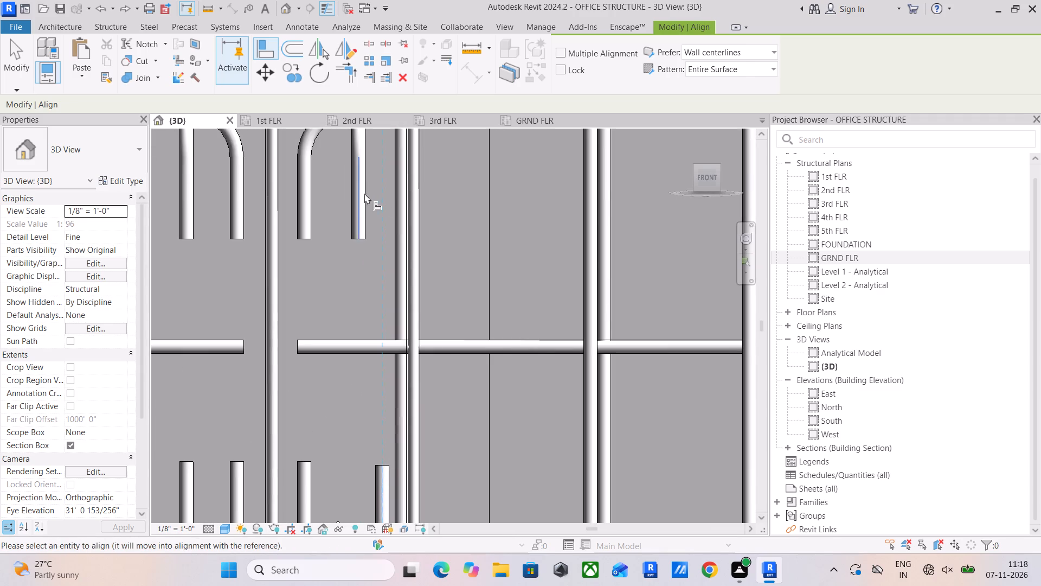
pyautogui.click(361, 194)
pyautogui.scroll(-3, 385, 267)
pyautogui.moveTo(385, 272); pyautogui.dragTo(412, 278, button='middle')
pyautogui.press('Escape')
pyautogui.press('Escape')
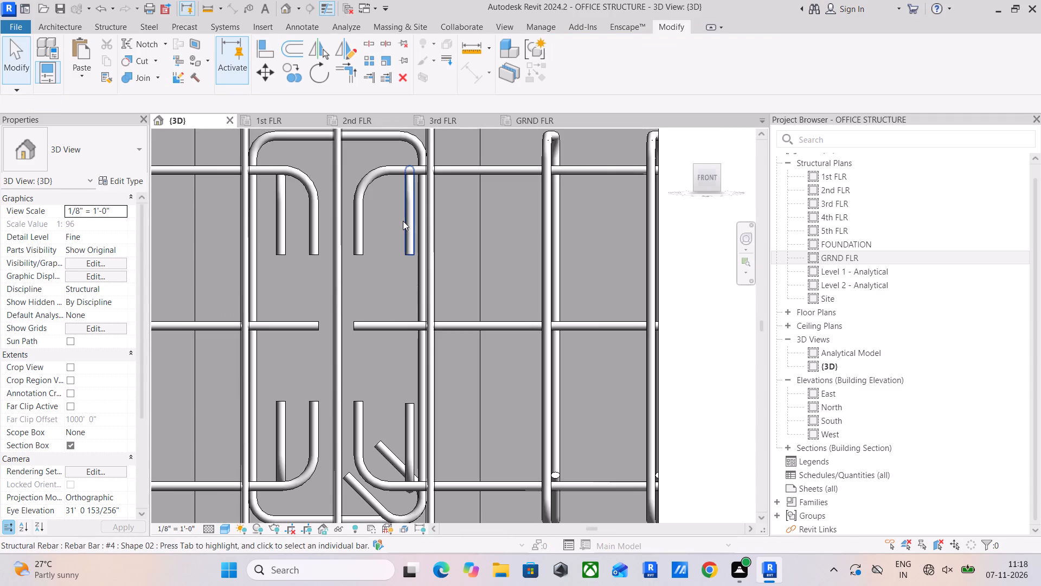
# Delete the 3rd FLR beam's top #4 bar that was just aligned.
pyautogui.click(403, 221)
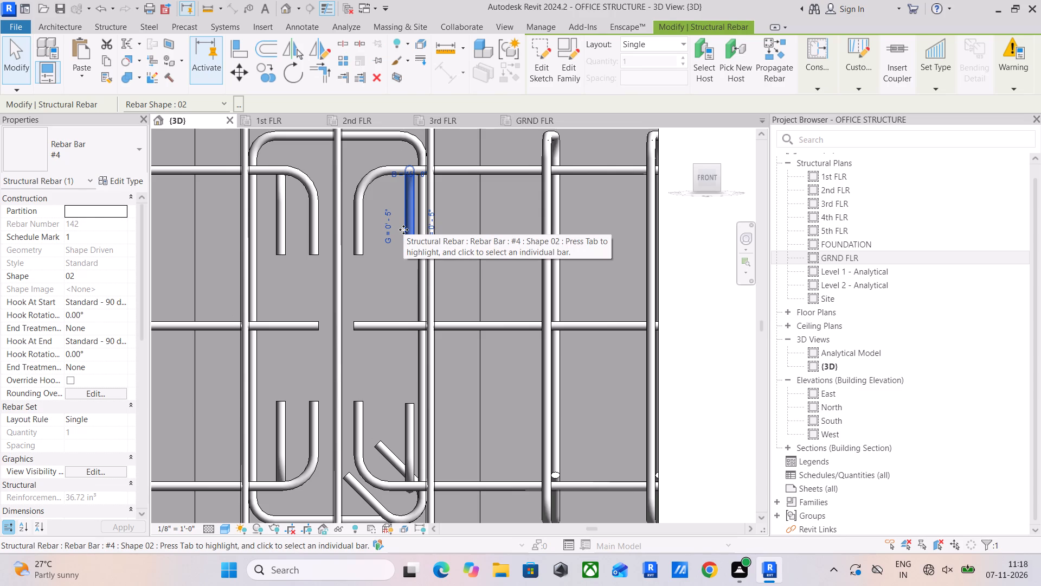
pyautogui.press('Delete')
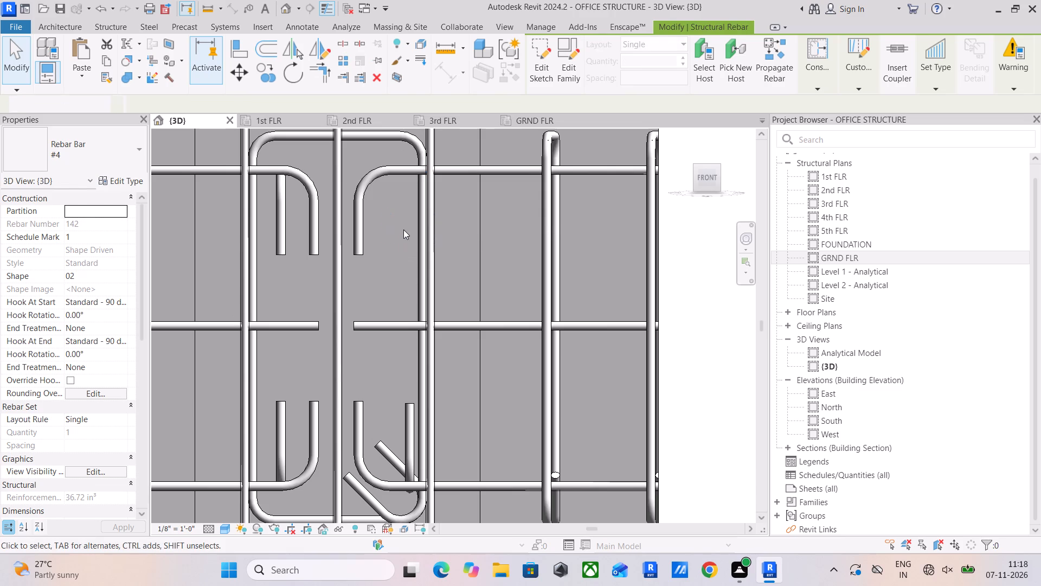
# Mirror a copy of the beam's remaining top #4 bar about an axis drawn along the beam's centreline in top view.
pyautogui.click(275, 213)
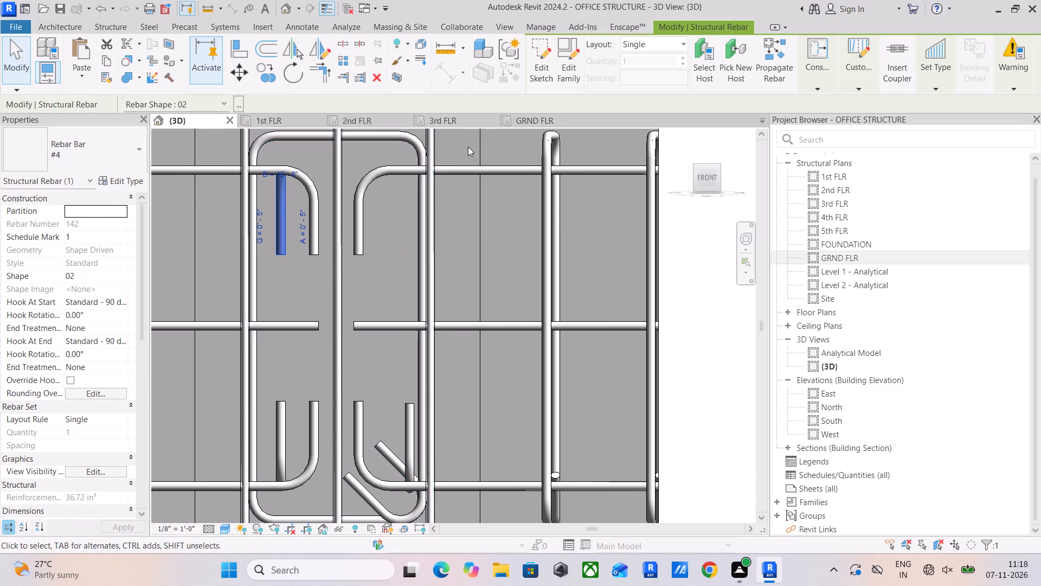
pyautogui.keyDown('shift'); pyautogui.moveTo(430, 208); pyautogui.dragTo(401, 290, button='middle'); pyautogui.keyUp('shift')
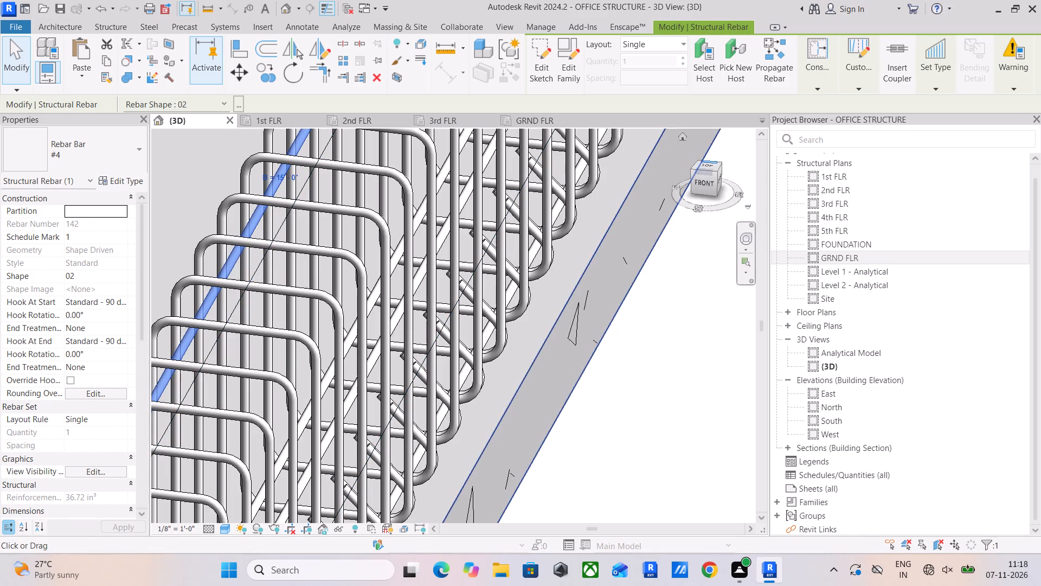
pyautogui.click(706, 163)
pyautogui.click(706, 164)
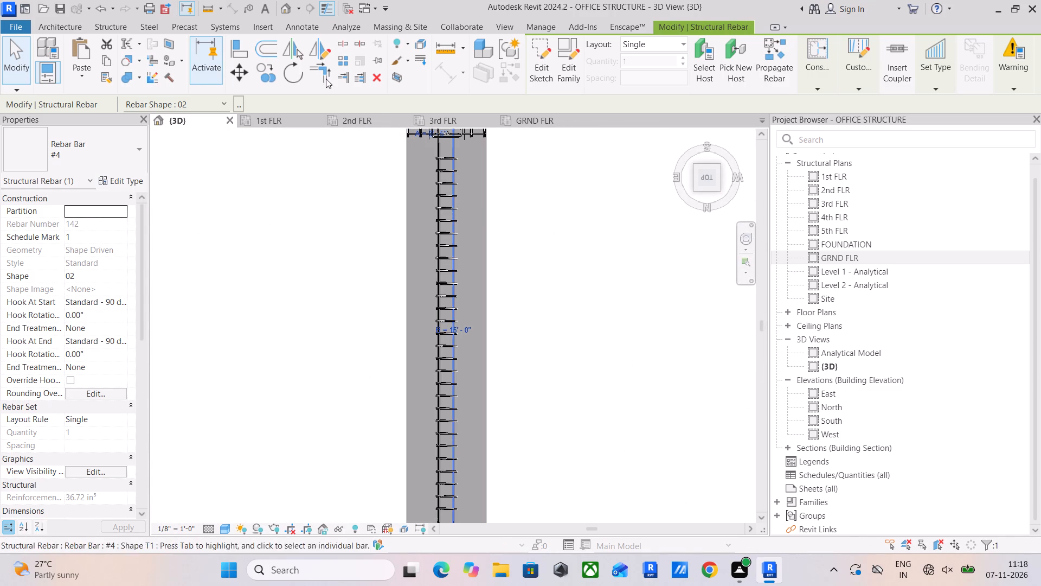
pyautogui.click(310, 52)
pyautogui.scroll(5, 425, 279)
pyautogui.scroll(5, 468, 259)
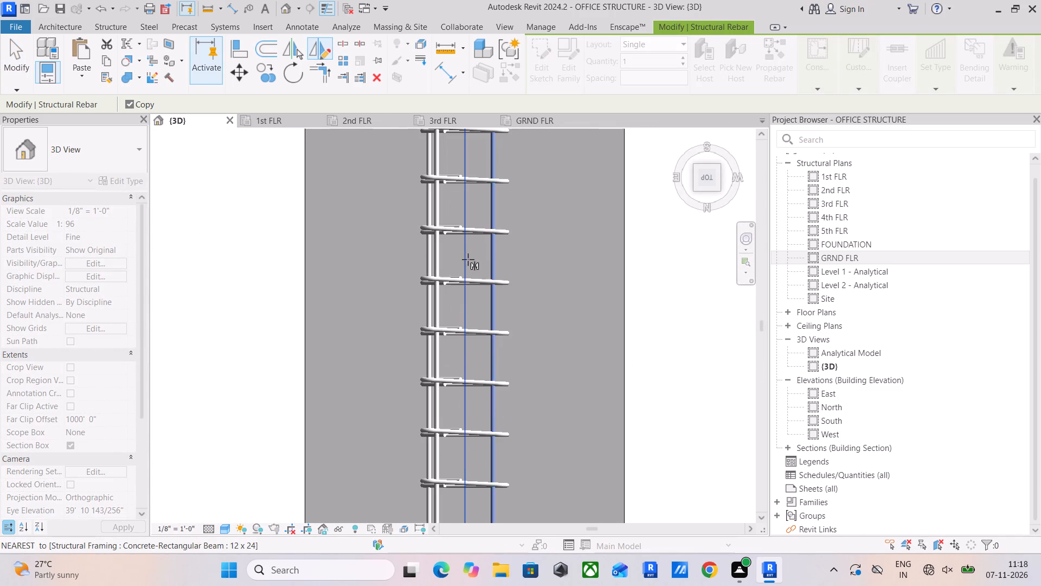
pyautogui.click(466, 259)
pyautogui.click(466, 246)
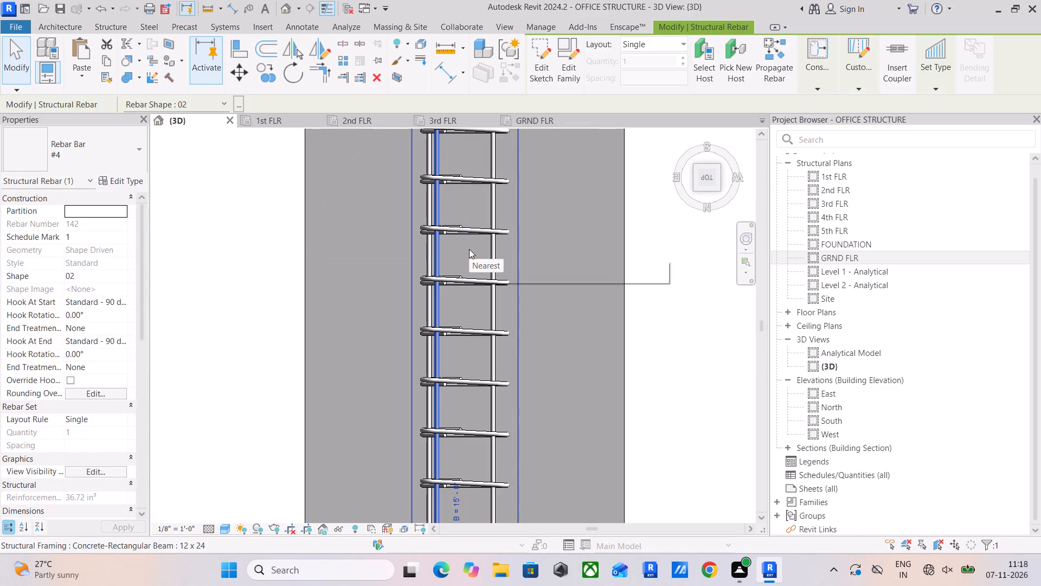
pyautogui.press('Escape')
# Examine the mirrored top bar's position against the stirrup and the bottom bars at the column in front view.
pyautogui.scroll(5, 426, 253)
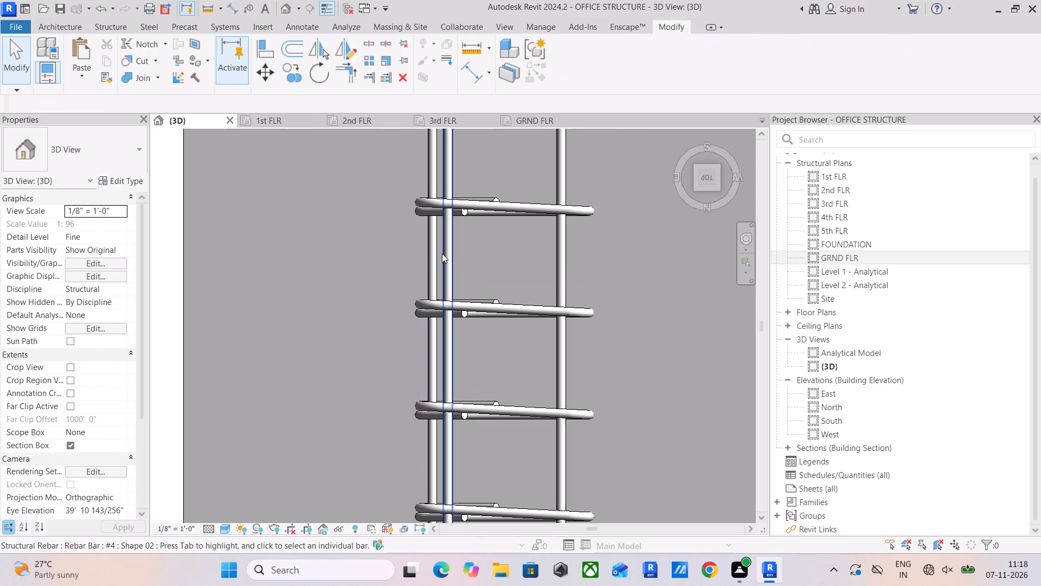
pyautogui.click(448, 253)
pyautogui.scroll(-13, 448, 253)
pyautogui.moveTo(466, 280); pyautogui.dragTo(468, 307, button='middle')
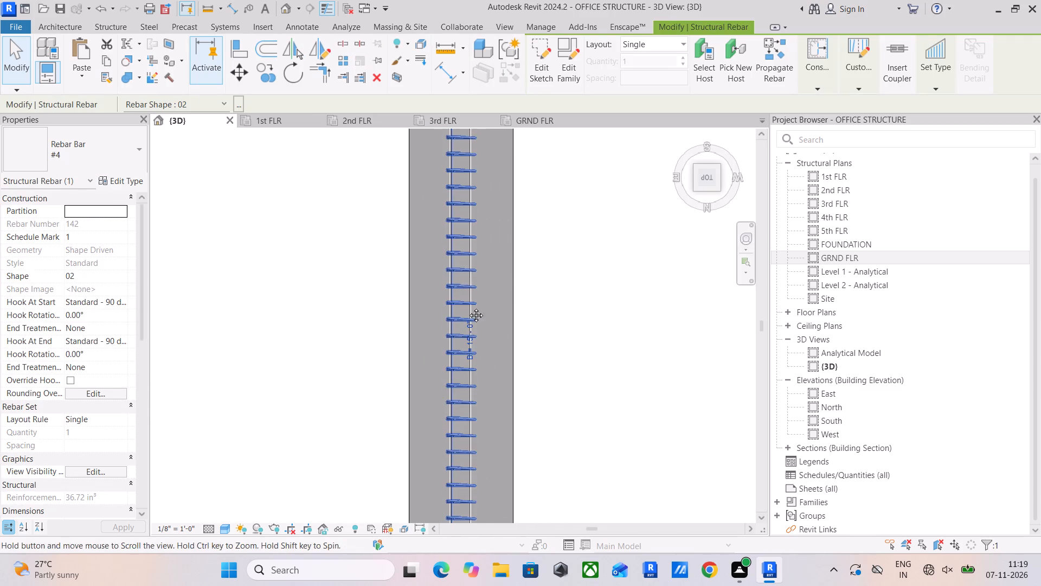
pyautogui.moveTo(468, 307); pyautogui.dragTo(489, 358, button='middle')
pyautogui.scroll(-1, 489, 358)
pyautogui.keyDown('shift'); pyautogui.moveTo(596, 267); pyautogui.dragTo(802, 285, button='middle'); pyautogui.keyUp('shift')
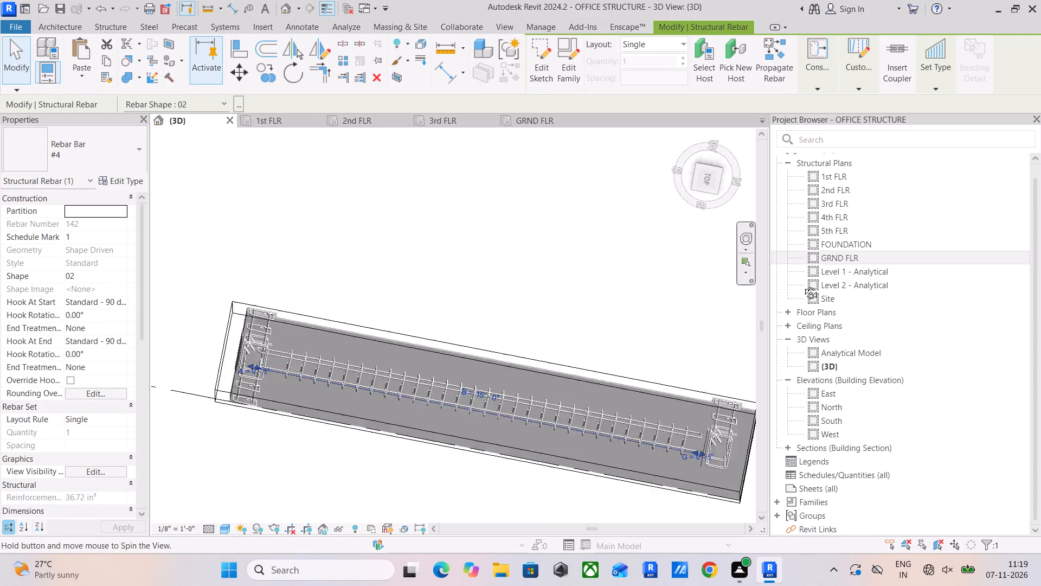
pyautogui.keyDown('shift'); pyautogui.moveTo(802, 285); pyautogui.dragTo(927, 94, button='middle'); pyautogui.keyUp('shift')
pyautogui.click(701, 187)
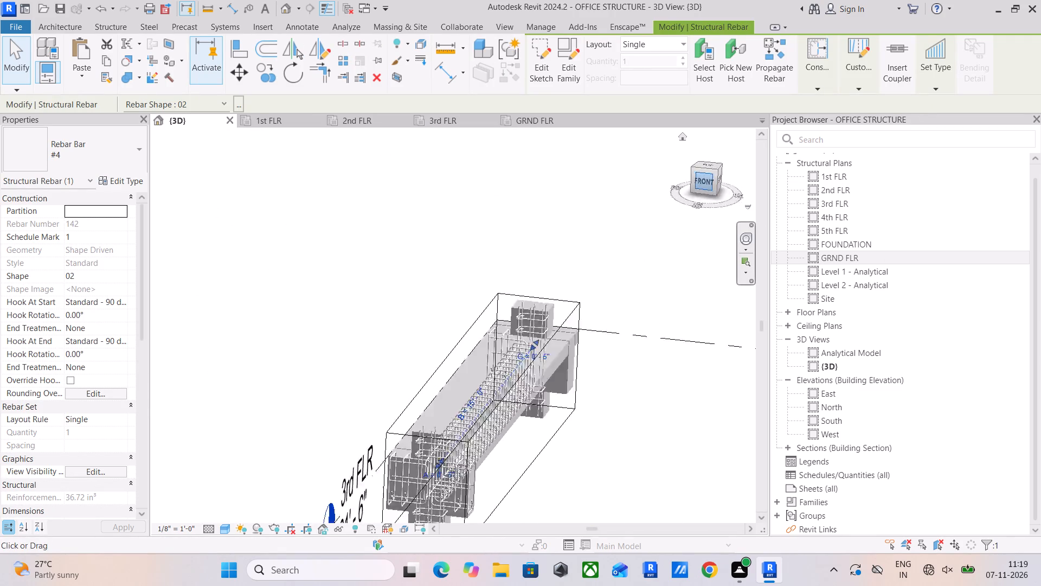
pyautogui.scroll(6, 593, 338)
pyautogui.scroll(4, 457, 367)
pyautogui.scroll(5, 441, 285)
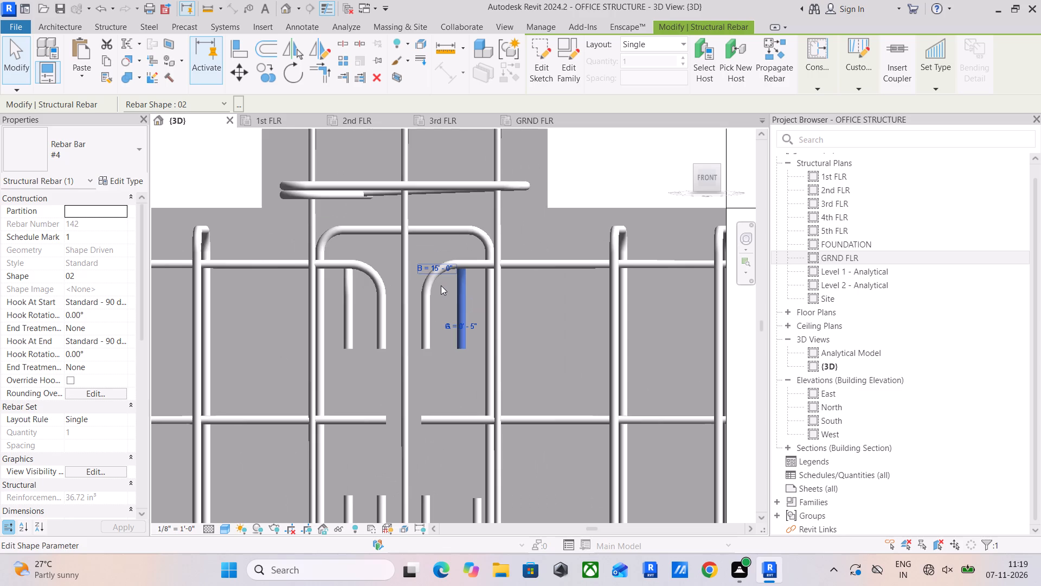
pyautogui.moveTo(448, 297); pyautogui.dragTo(457, 157, button='middle')
pyautogui.scroll(-4, 472, 292)
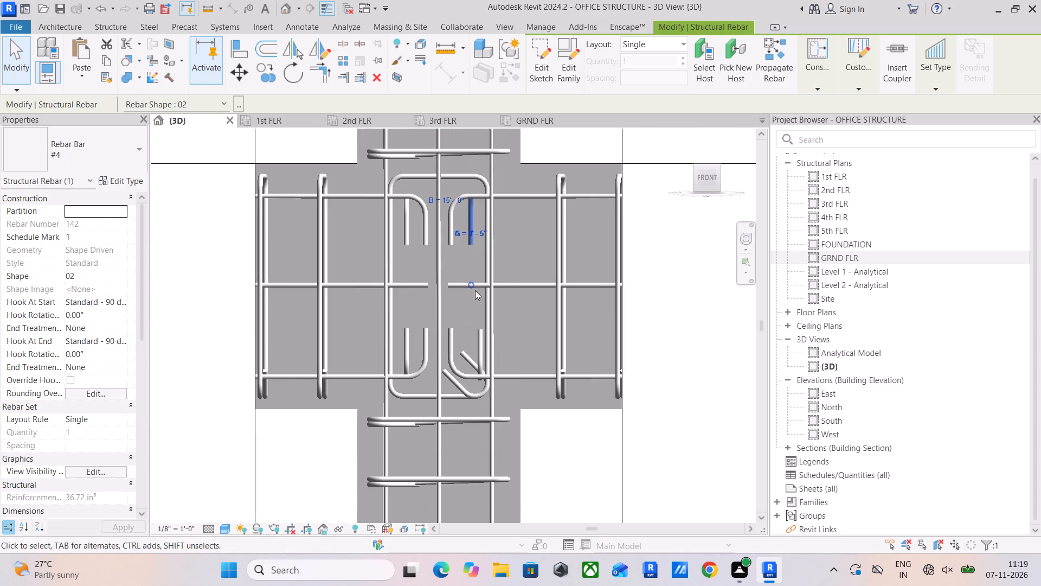
pyautogui.scroll(4, 468, 311)
pyautogui.scroll(-2, 468, 310)
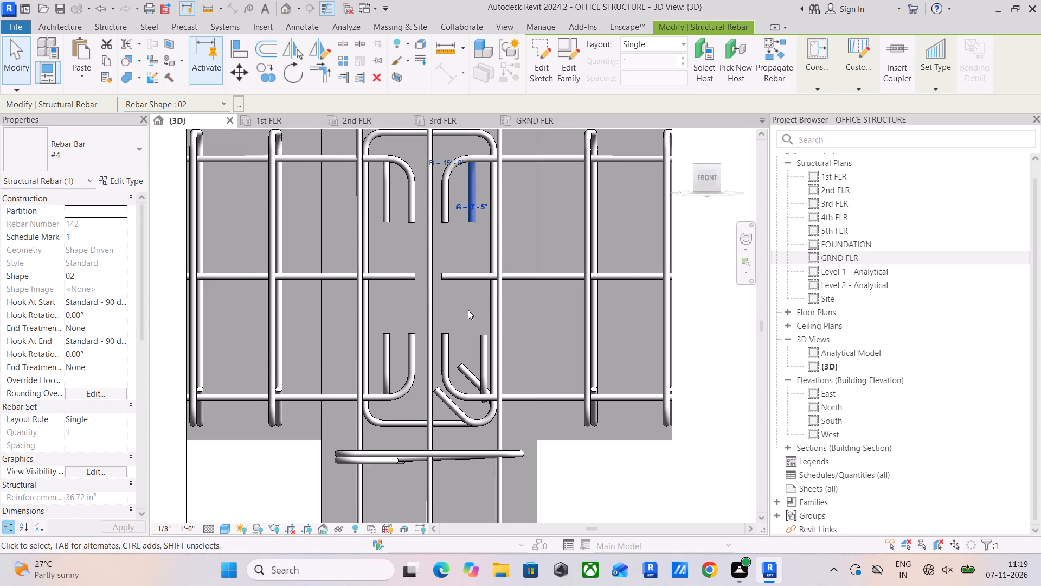
# Delete the offset bottom #4 bar below the mirrored top bar.
pyautogui.click(483, 346)
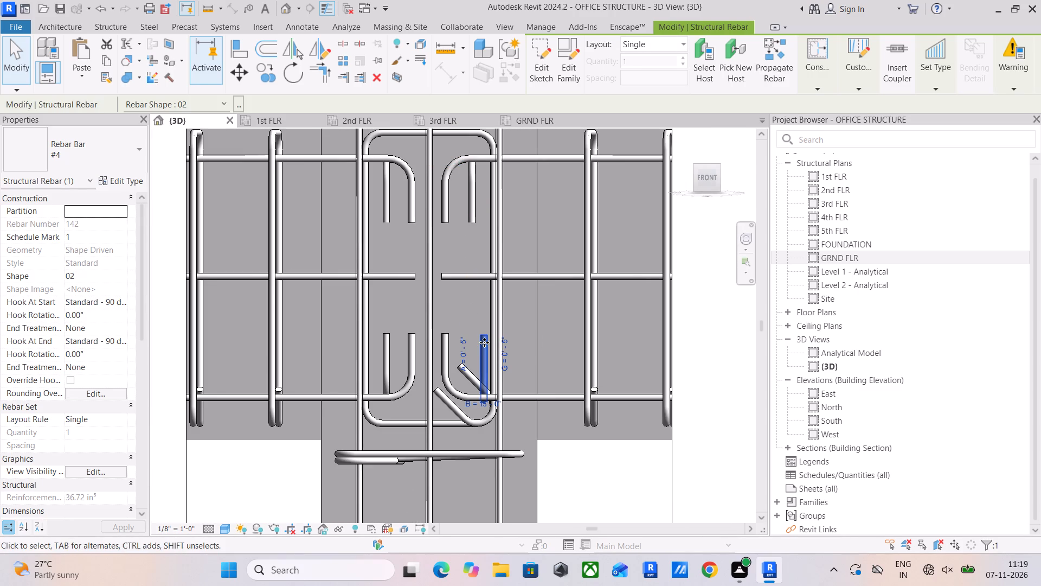
pyautogui.press('Delete')
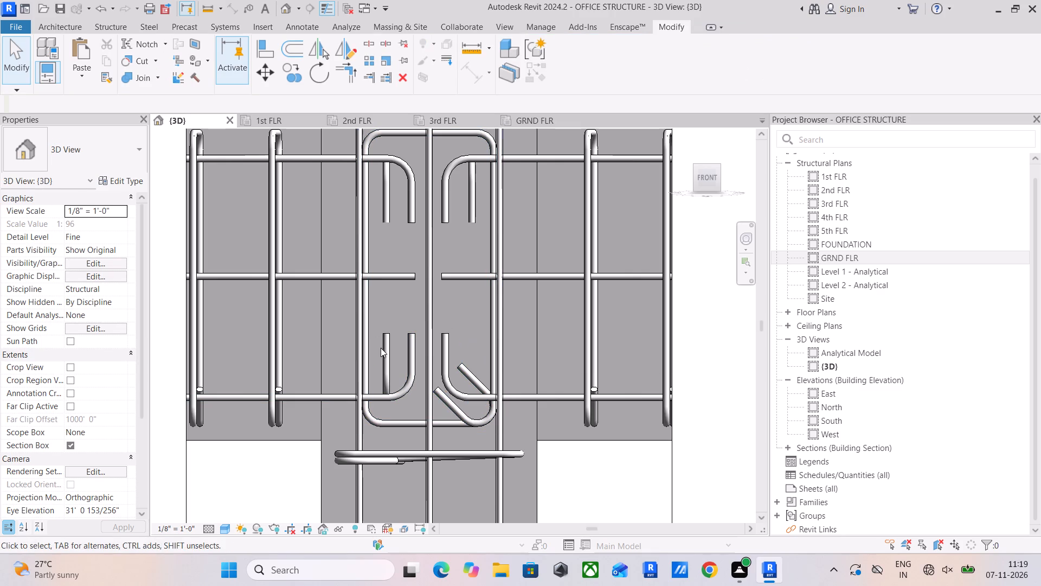
# Mirror a copy of the beam's remaining bottom #4 bar about an axis drawn along the beam's centreline in top view.
pyautogui.click(385, 342)
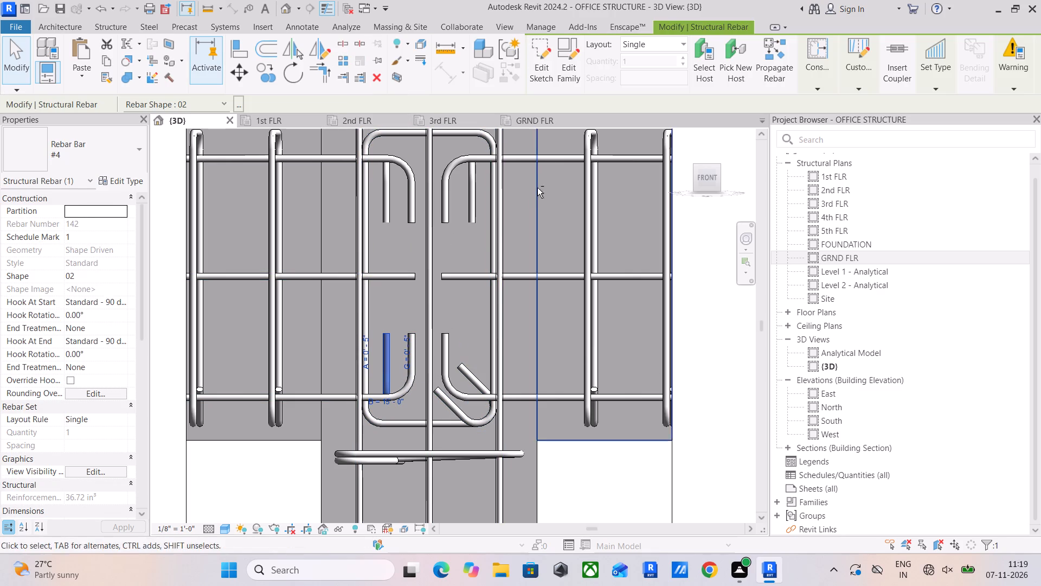
pyautogui.keyDown('shift'); pyautogui.moveTo(512, 241); pyautogui.dragTo(445, 307, button='middle'); pyautogui.keyUp('shift')
pyautogui.keyDown('shift'); pyautogui.moveTo(665, 219); pyautogui.dragTo(709, 325, button='middle'); pyautogui.keyUp('shift')
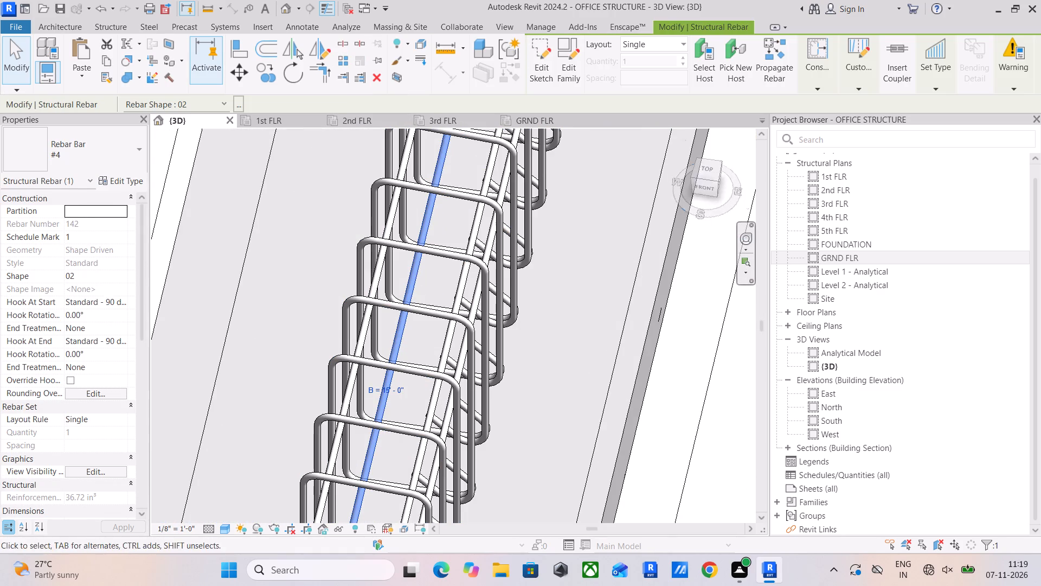
pyautogui.click(714, 173)
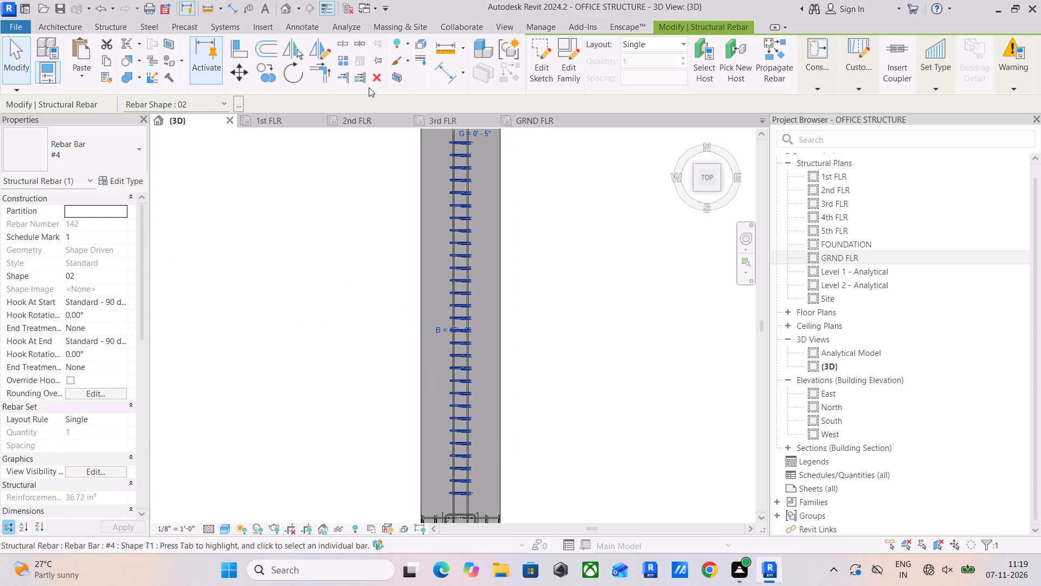
pyautogui.click(311, 54)
pyautogui.moveTo(457, 354); pyautogui.dragTo(465, 196, button='middle')
pyautogui.scroll(6, 479, 285)
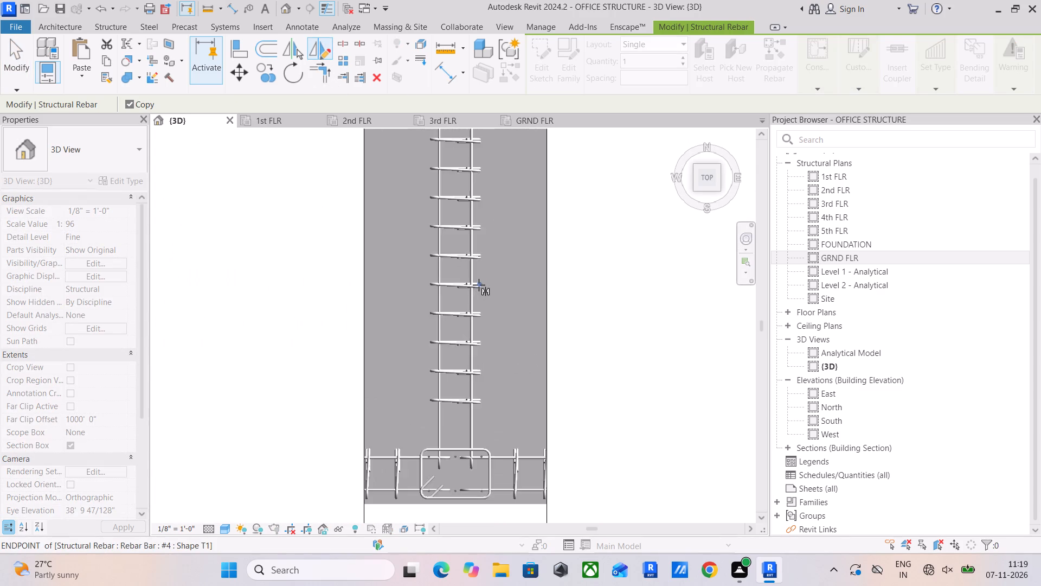
pyautogui.scroll(5, 479, 285)
pyautogui.click(437, 286)
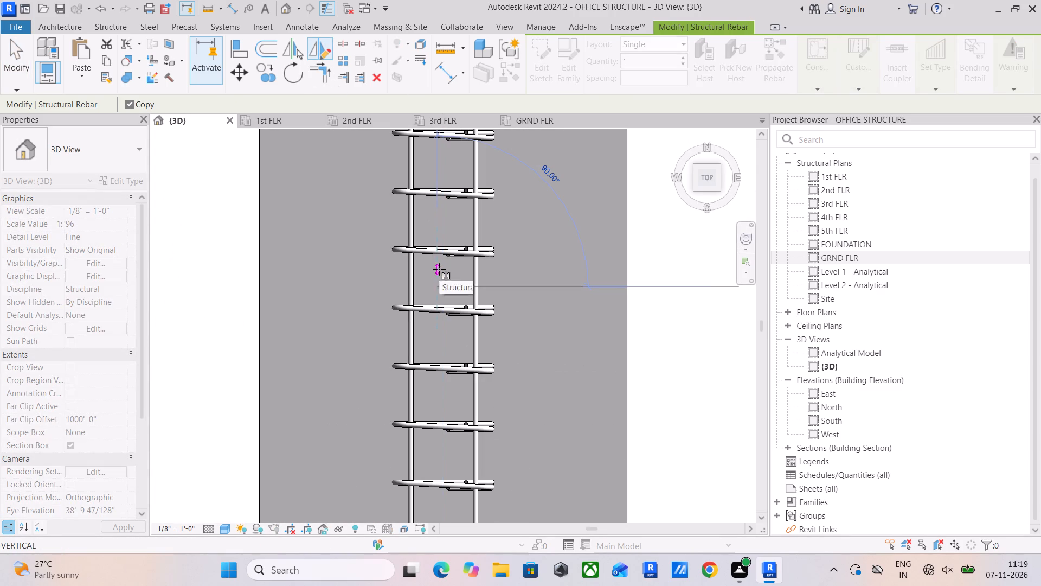
pyautogui.press('Escape')
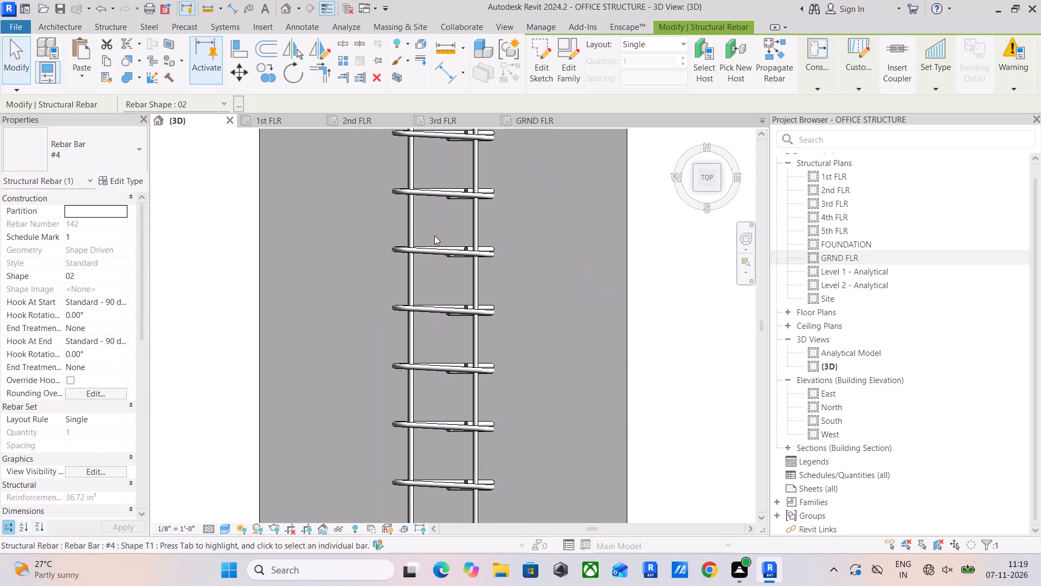
pyautogui.scroll(-6, 434, 226)
pyautogui.scroll(-2, 408, 272)
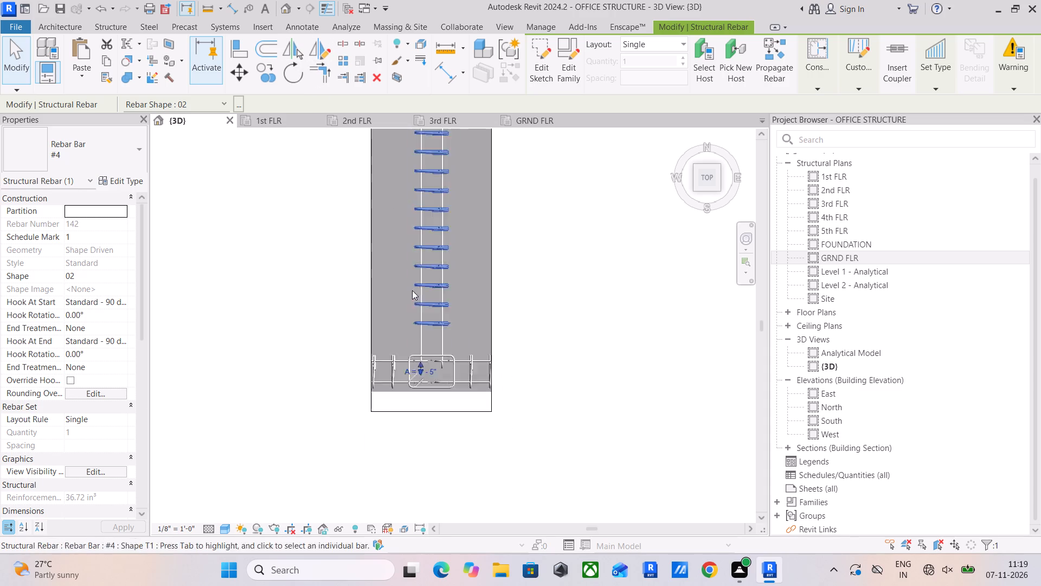
pyautogui.scroll(-1, 412, 290)
pyautogui.keyDown('shift'); pyautogui.moveTo(459, 387); pyautogui.dragTo(439, 266, button='middle'); pyautogui.keyUp('shift')
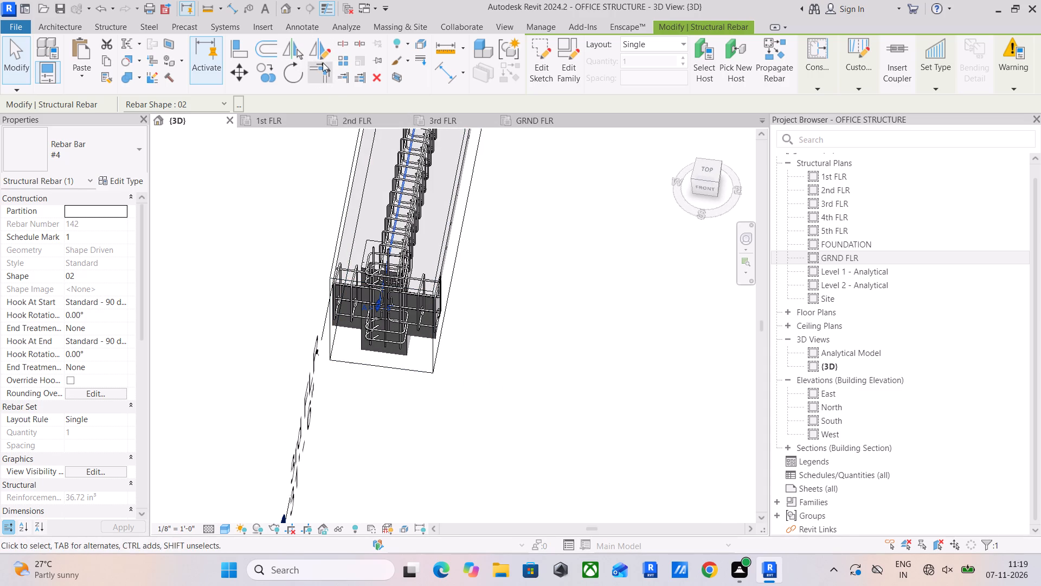
pyautogui.click(320, 52)
pyautogui.click(706, 169)
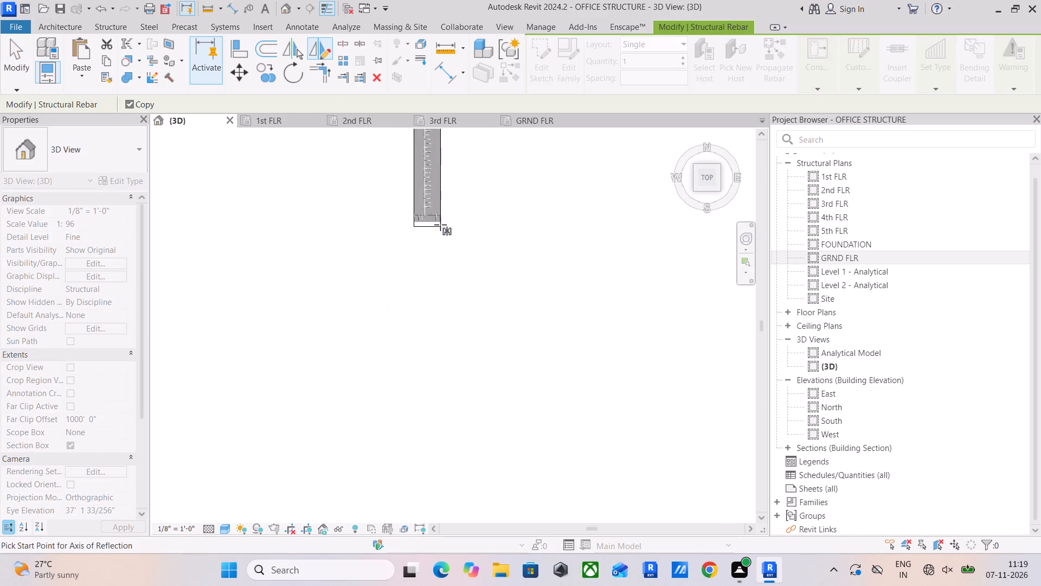
pyautogui.scroll(16, 440, 225)
pyautogui.click(410, 283)
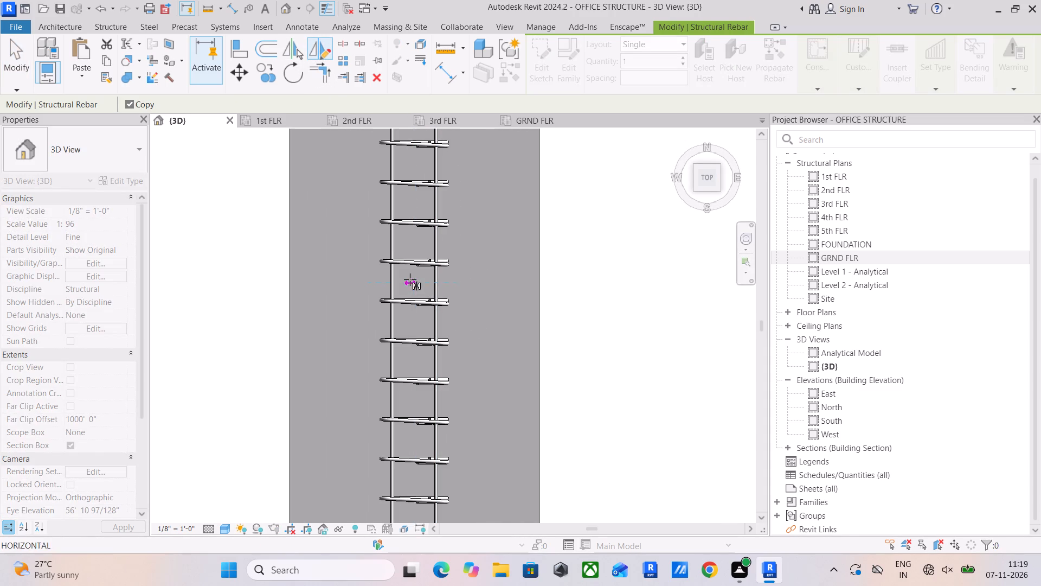
pyautogui.click(414, 271)
pyautogui.press('Escape')
# Examine the mirrored top and bottom bars in 3D where the 3rd FLR beam meets the column.
pyautogui.scroll(-5, 468, 342)
pyautogui.moveTo(477, 348); pyautogui.dragTo(483, 340, button='middle')
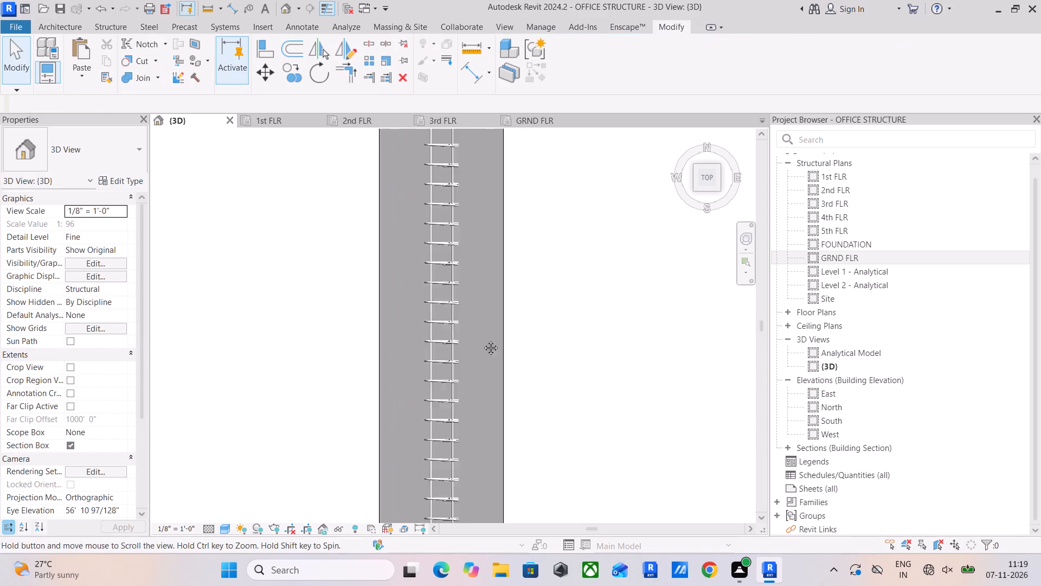
pyautogui.moveTo(483, 340); pyautogui.dragTo(518, 142, button='middle')
pyautogui.scroll(-4, 536, 240)
pyautogui.keyDown('shift'); pyautogui.moveTo(563, 318); pyautogui.dragTo(542, 93, button='middle'); pyautogui.keyUp('shift')
pyautogui.keyDown('shift'); pyautogui.scroll(5, 470, 296); pyautogui.keyUp('shift')
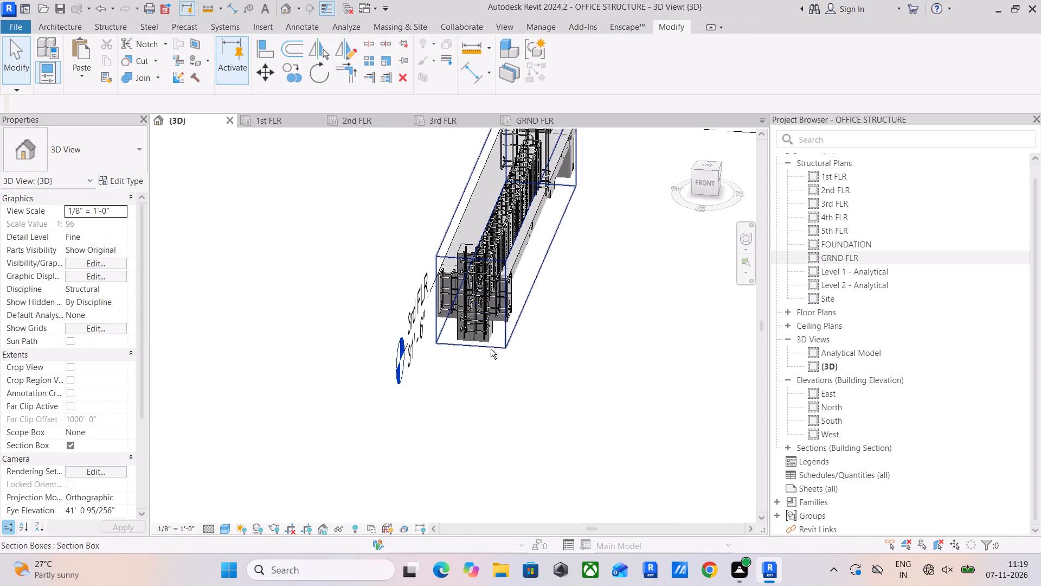
pyautogui.keyDown('shift'); pyautogui.moveTo(491, 349); pyautogui.dragTo(496, 300, button='middle'); pyautogui.keyUp('shift')
pyautogui.scroll(11, 484, 262)
pyautogui.moveTo(481, 291); pyautogui.dragTo(499, 429, button='middle')
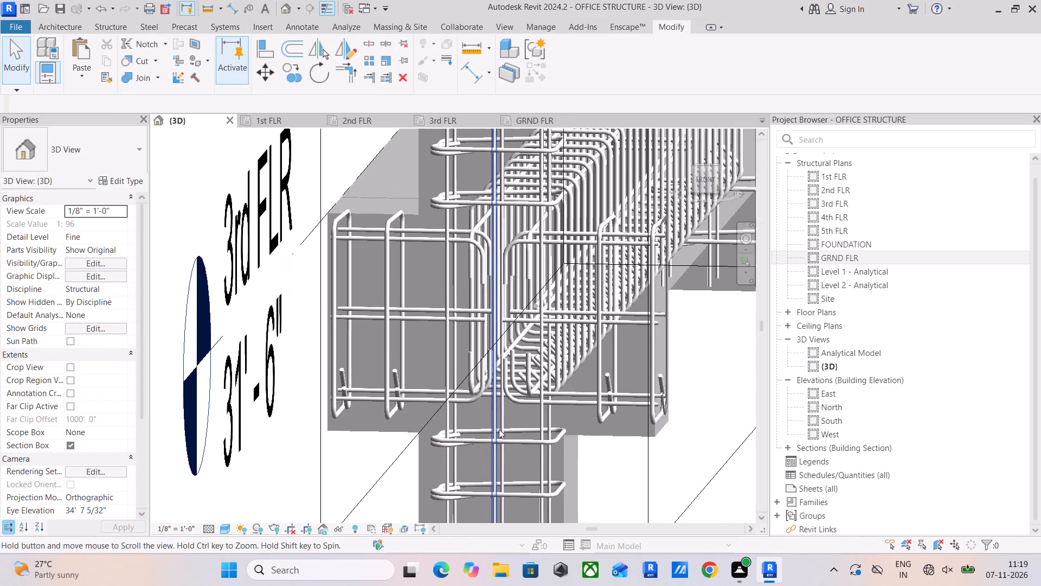
# Delete the bottom and top #4 hooked bars nearer the left side of the 3rd FLR beam in front view.
pyautogui.moveTo(499, 429); pyautogui.dragTo(498, 428, button='middle')
pyautogui.click(471, 376)
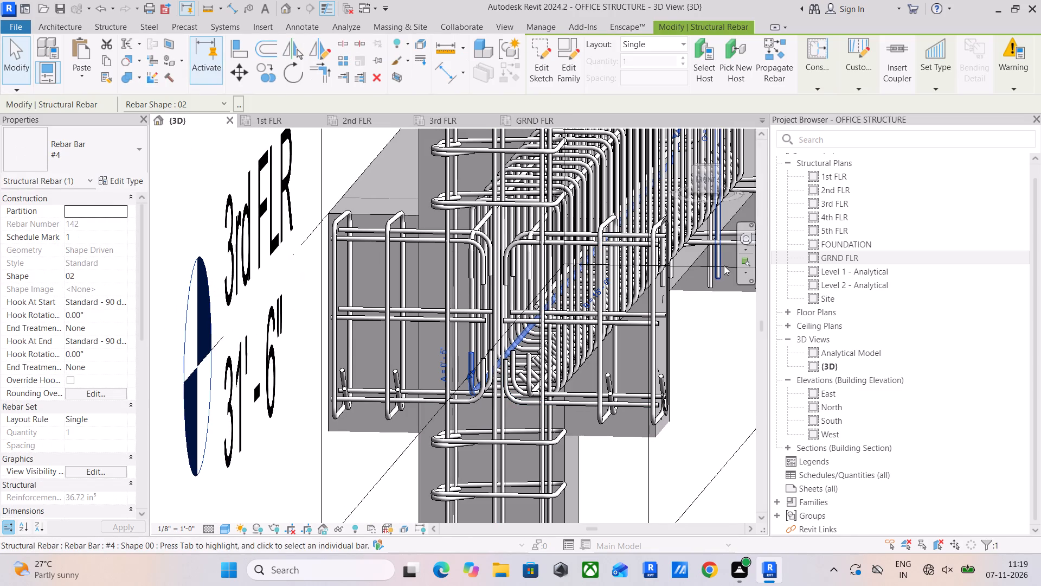
pyautogui.click(515, 364)
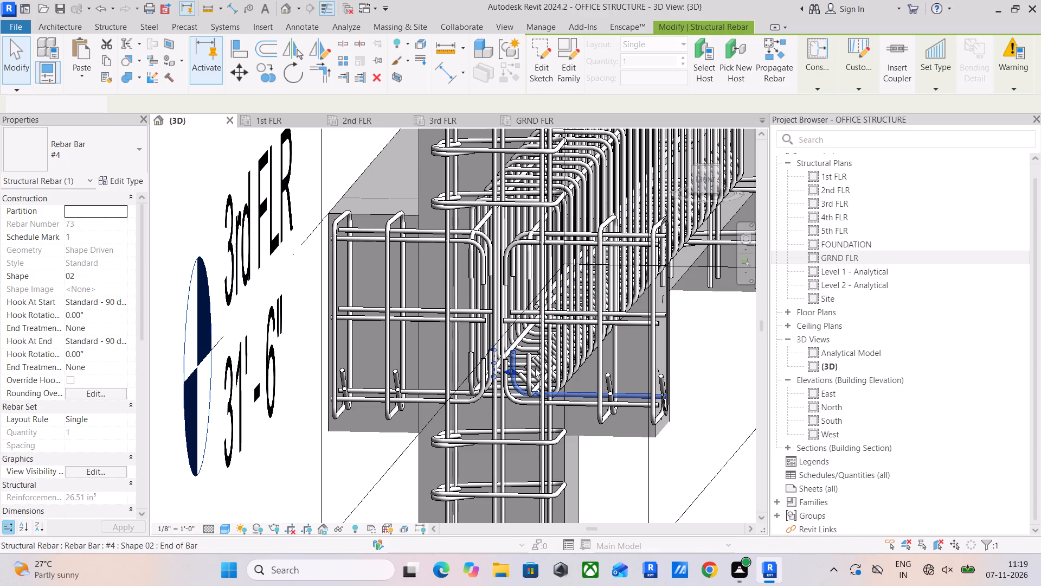
pyautogui.click(703, 179)
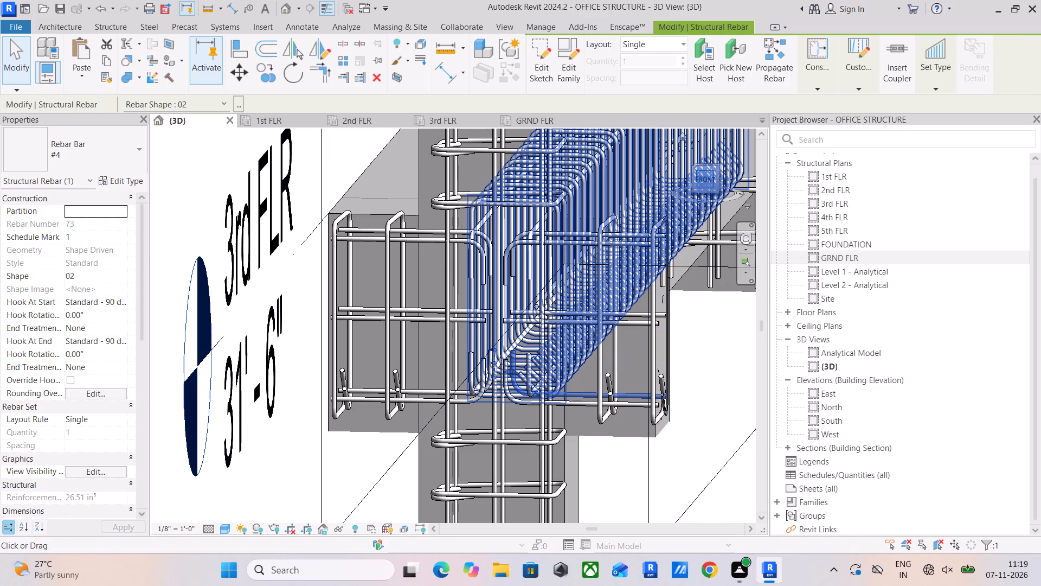
pyautogui.click(312, 281)
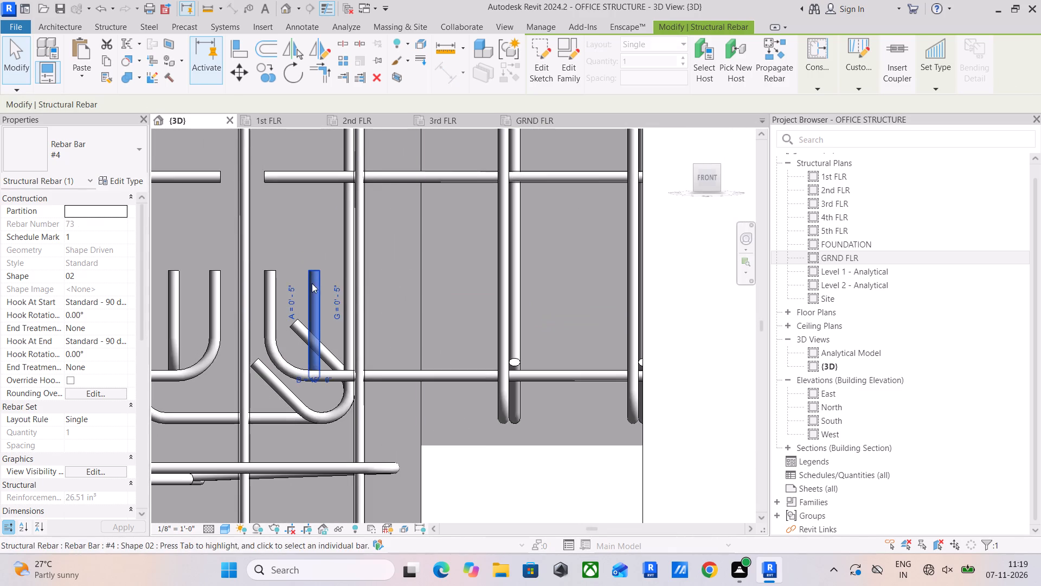
pyautogui.moveTo(321, 285); pyautogui.dragTo(539, 285, button='middle')
pyautogui.click(387, 300)
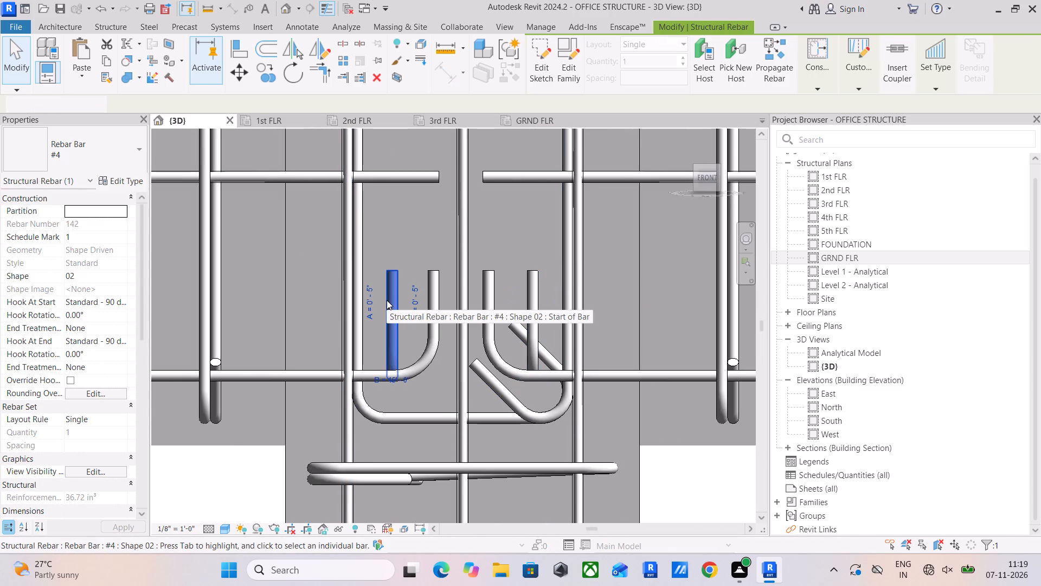
pyautogui.press('Delete')
pyautogui.scroll(-4, 387, 300)
pyautogui.moveTo(389, 304); pyautogui.dragTo(407, 425, button='middle')
pyautogui.click(404, 290)
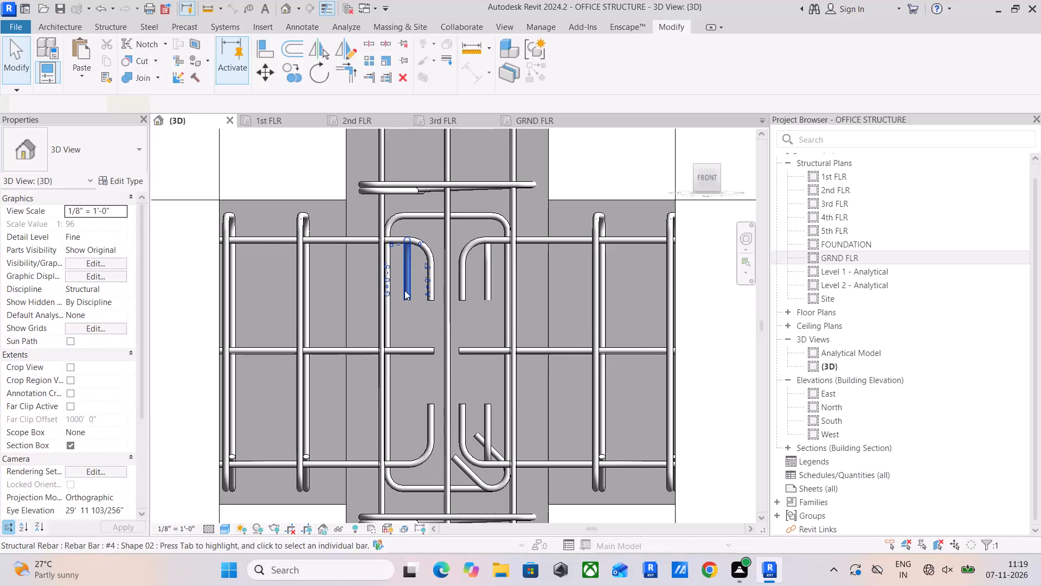
pyautogui.press('Delete')
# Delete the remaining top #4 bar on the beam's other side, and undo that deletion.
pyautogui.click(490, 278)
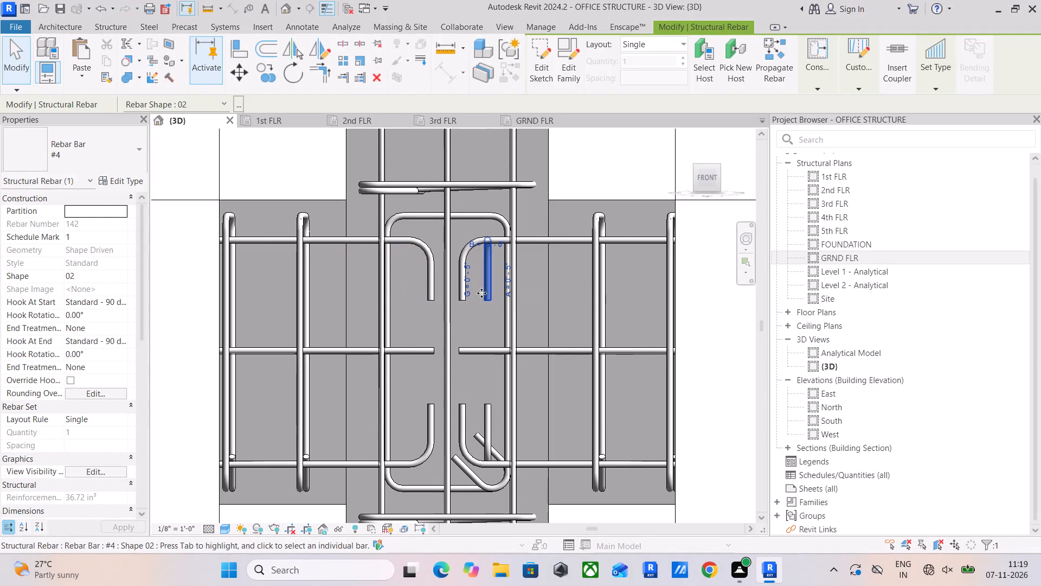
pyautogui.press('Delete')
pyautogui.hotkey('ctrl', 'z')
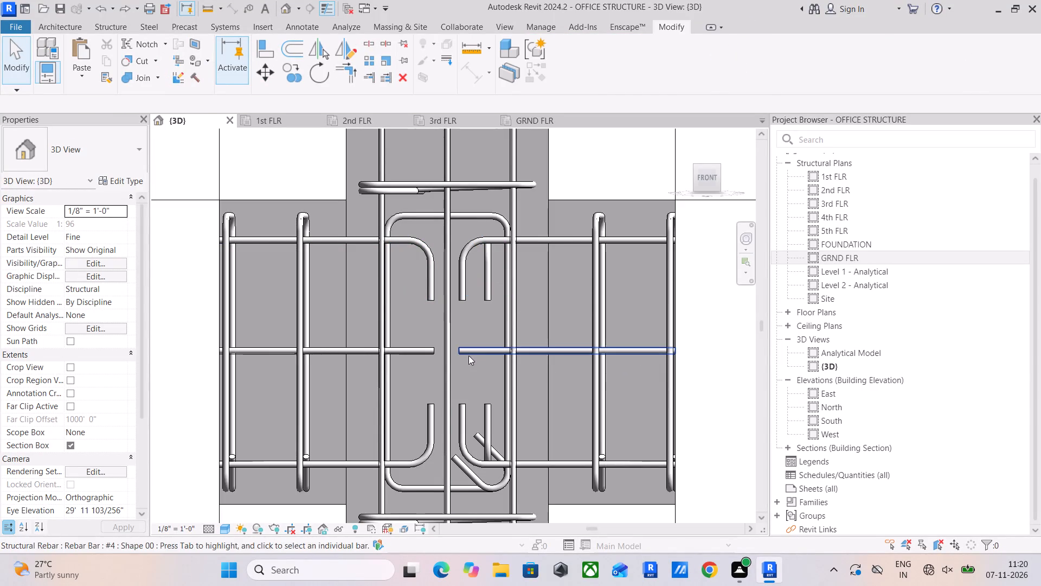
# Mirror a copy of the remaining top and bottom #4 bars about an axis drawn along the beam's centreline in top view.
pyautogui.click(485, 289)
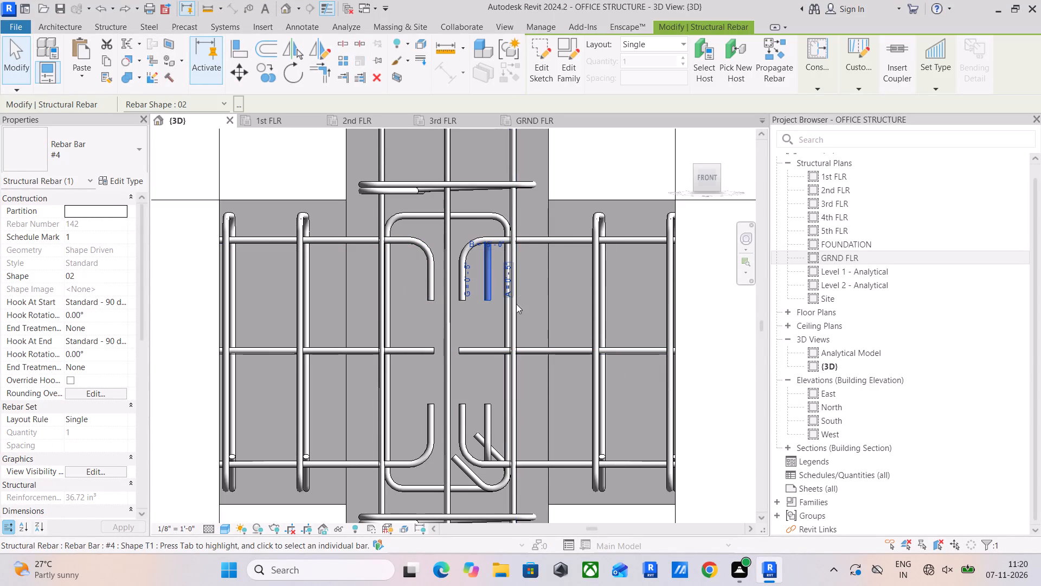
pyautogui.keyDown('ctrl'); pyautogui.click(489, 420); pyautogui.keyUp('ctrl')
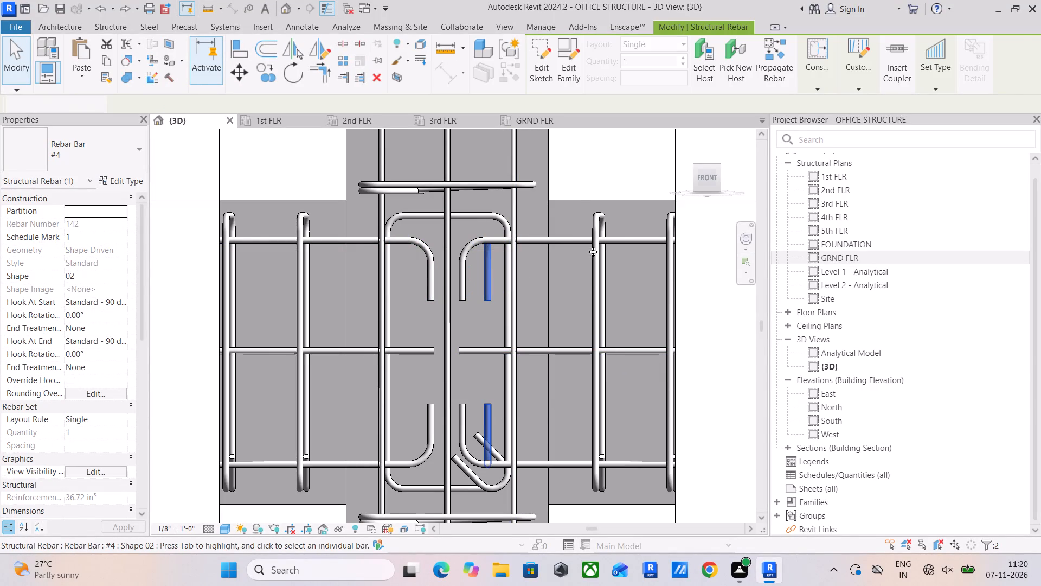
pyautogui.scroll(-1, 593, 240)
pyautogui.keyDown('shift'); pyautogui.moveTo(590, 255); pyautogui.dragTo(587, 333, button='middle'); pyautogui.keyUp('shift')
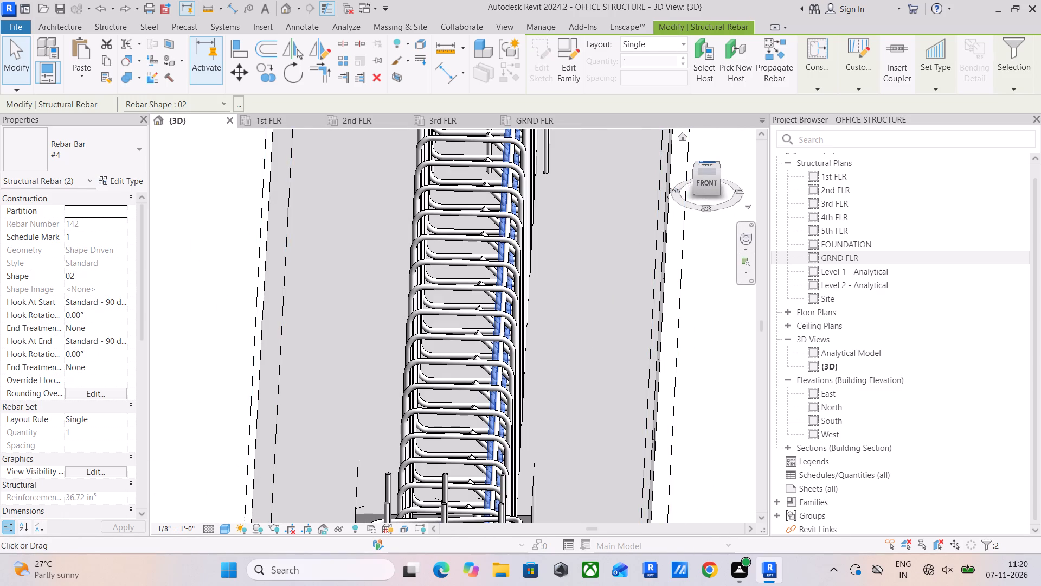
pyautogui.click(702, 163)
pyautogui.click(320, 56)
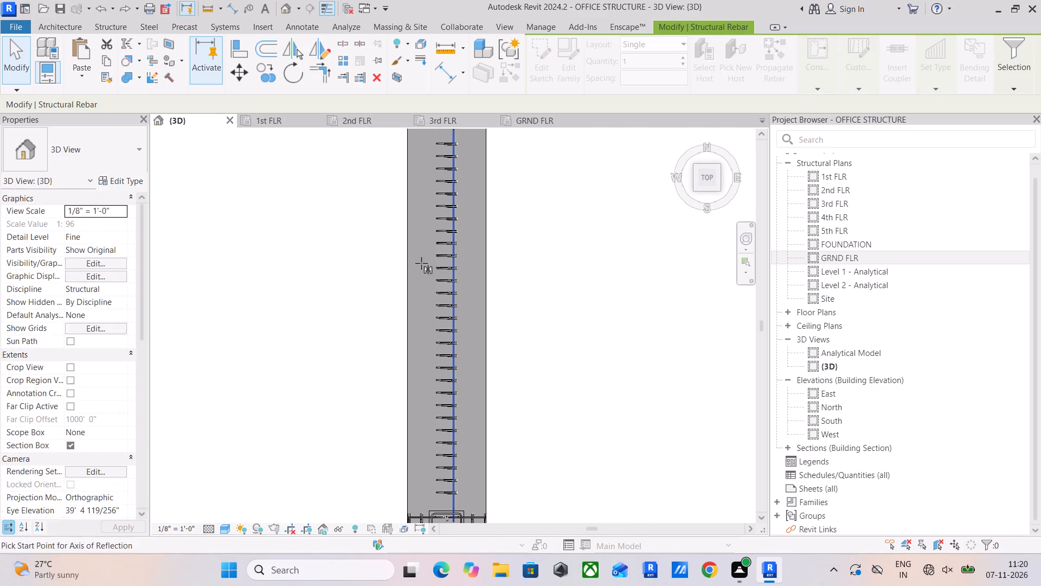
pyautogui.scroll(9, 439, 298)
pyautogui.click(455, 328)
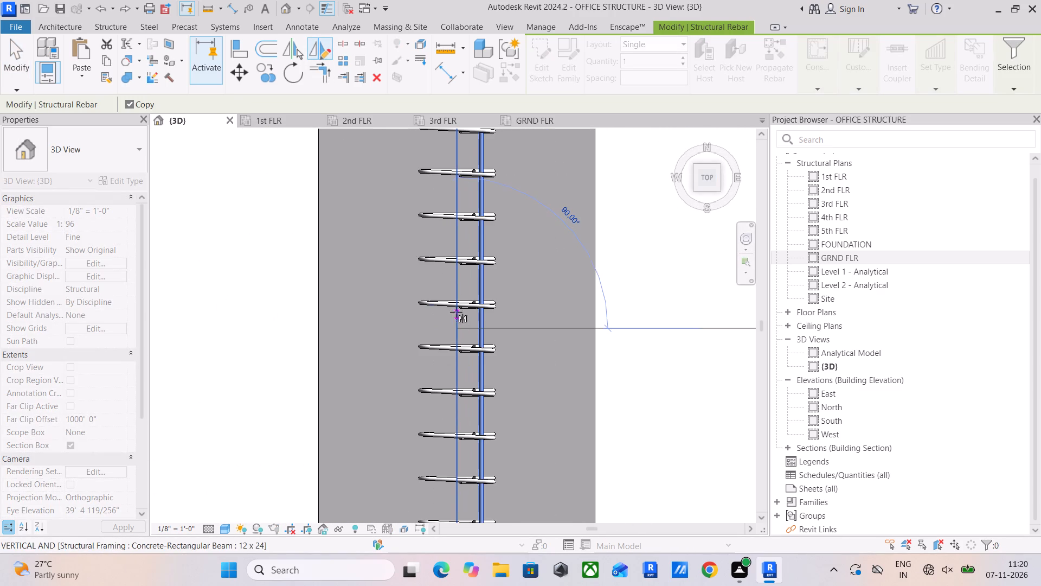
pyautogui.click(452, 282)
pyautogui.press('Escape')
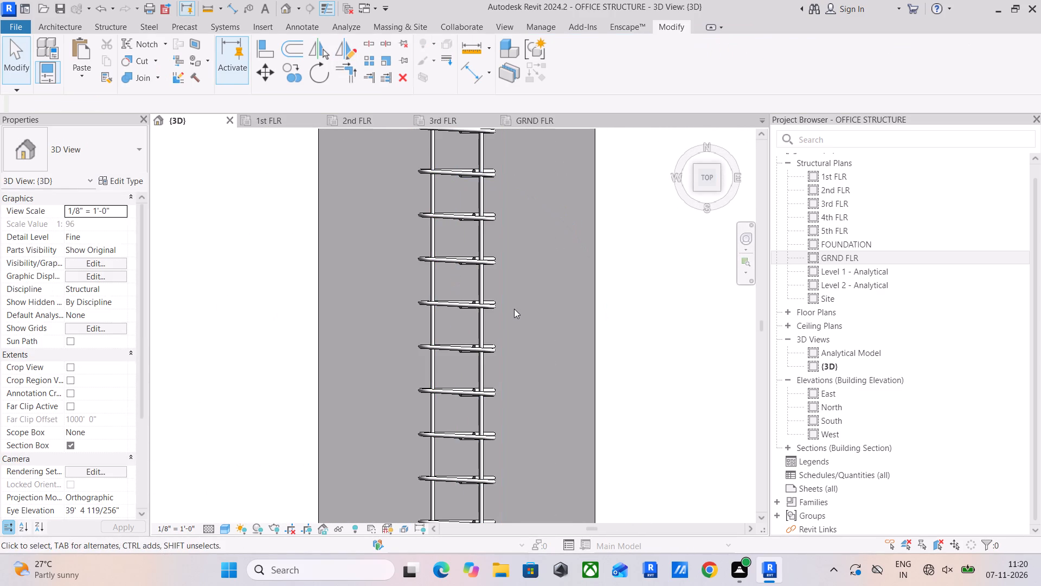
pyautogui.press('Escape')
pyautogui.press('Escape')
pyautogui.scroll(-4, 514, 309)
pyautogui.moveTo(514, 317); pyautogui.dragTo(507, 252, button='middle')
# Delete the near-side #4 straight bar at mid-height of the 3rd FLR beam.
pyautogui.click(448, 127)
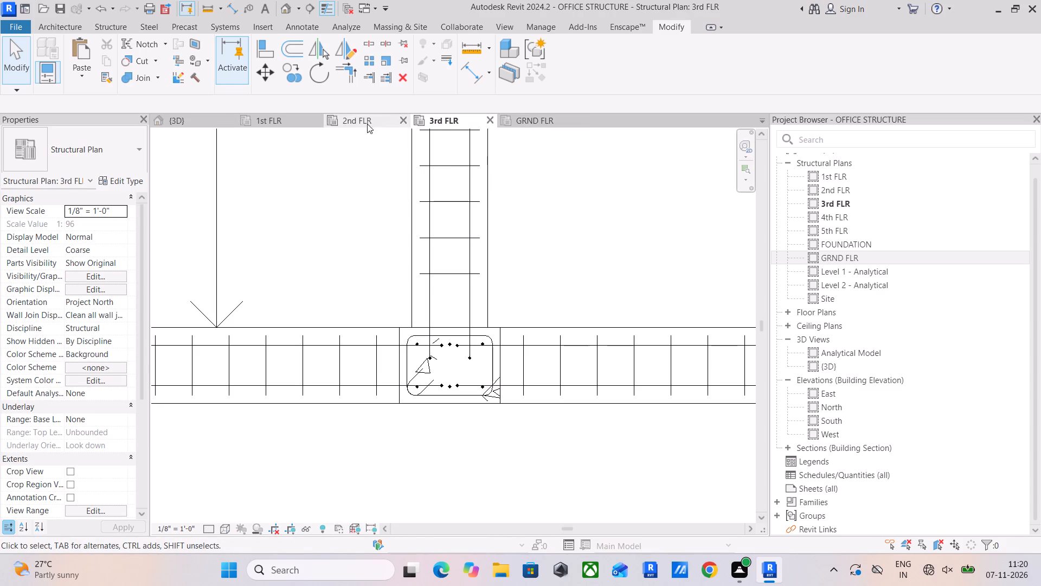
pyautogui.click(196, 121)
pyautogui.scroll(-4, 448, 284)
pyautogui.keyDown('shift'); pyautogui.moveTo(515, 353); pyautogui.dragTo(464, 178, button='middle'); pyautogui.keyUp('shift')
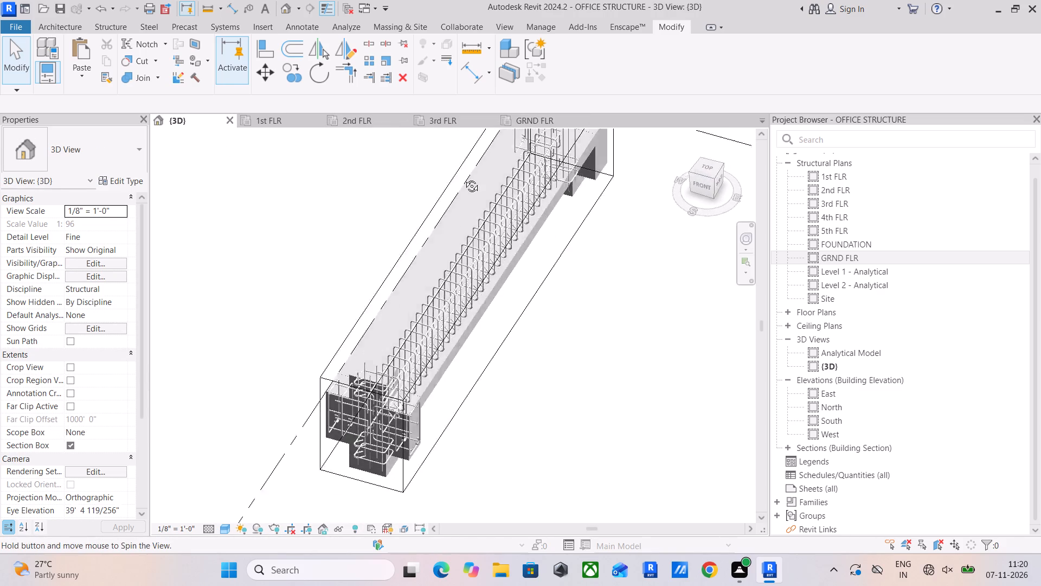
pyautogui.keyDown('shift'); pyautogui.moveTo(464, 178); pyautogui.dragTo(464, 152, button='middle'); pyautogui.keyUp('shift')
pyautogui.keyDown('shift'); pyautogui.moveTo(422, 356); pyautogui.dragTo(403, 292, button='middle'); pyautogui.keyUp('shift')
pyautogui.scroll(10, 354, 321)
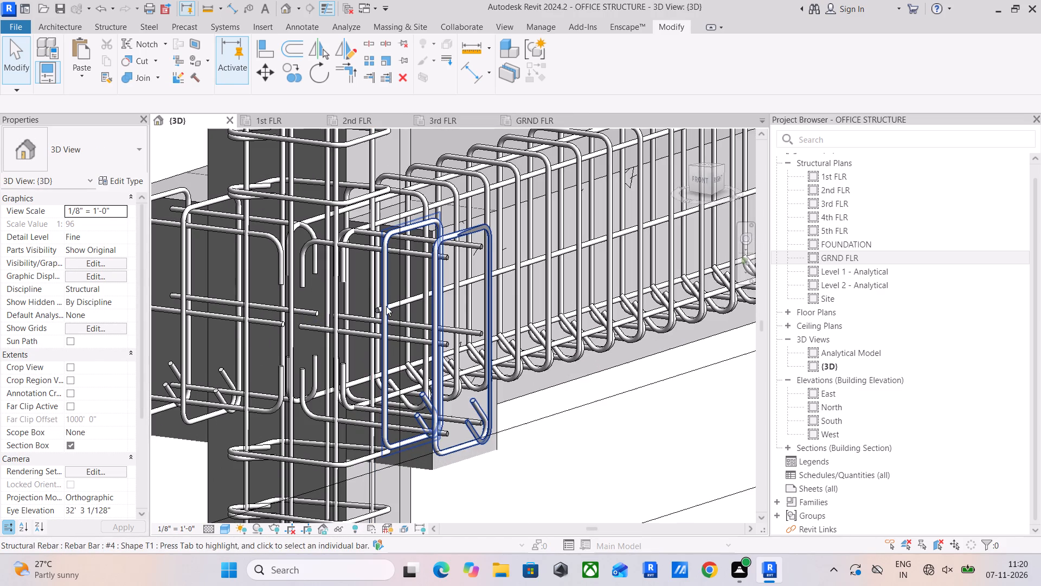
pyautogui.keyDown('shift'); pyautogui.moveTo(478, 298); pyautogui.dragTo(398, 305, button='middle'); pyautogui.keyUp('shift')
pyautogui.moveTo(385, 286); pyautogui.dragTo(445, 388, button='middle')
pyautogui.click(417, 313)
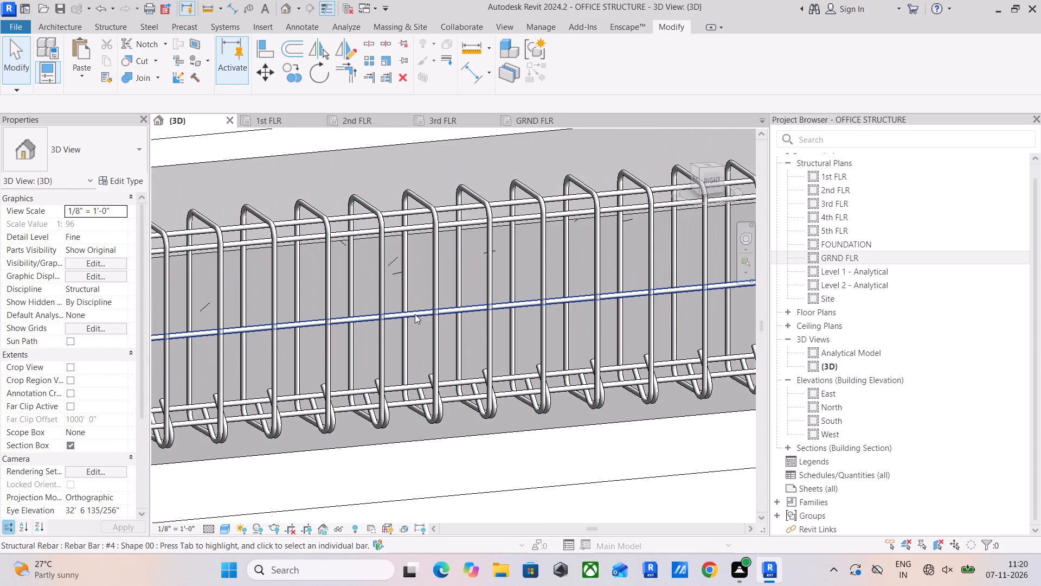
pyautogui.press('Delete')
# Select the beam's remaining mid-height #4 bar and examine its end and the hooked bars at the column in right view.
pyautogui.click(415, 314)
pyautogui.scroll(-3, 321, 356)
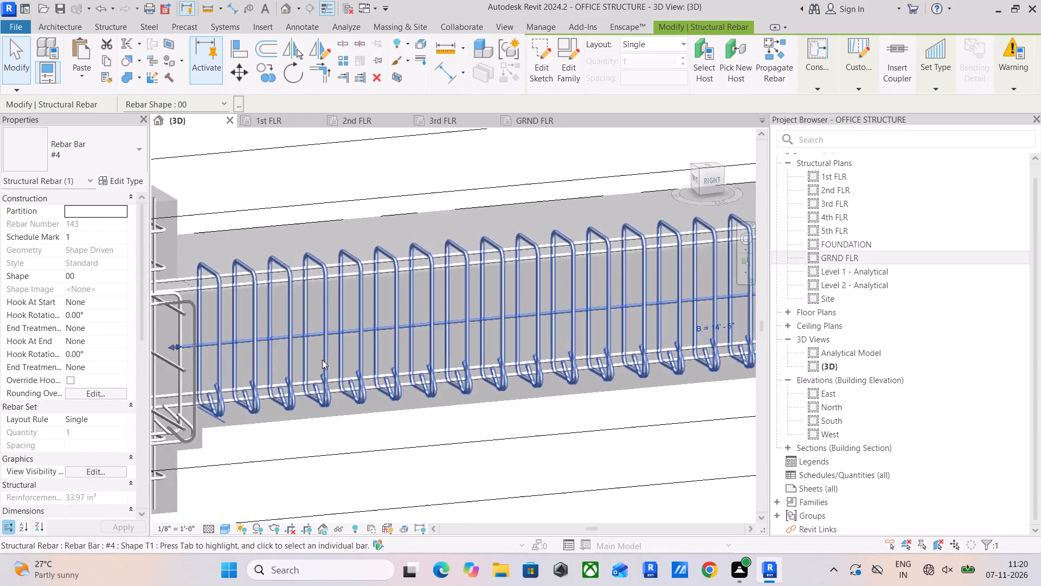
pyautogui.moveTo(322, 360); pyautogui.dragTo(583, 353, button='middle')
pyautogui.scroll(3, 459, 339)
pyautogui.moveTo(448, 334); pyautogui.dragTo(412, 329, button='middle')
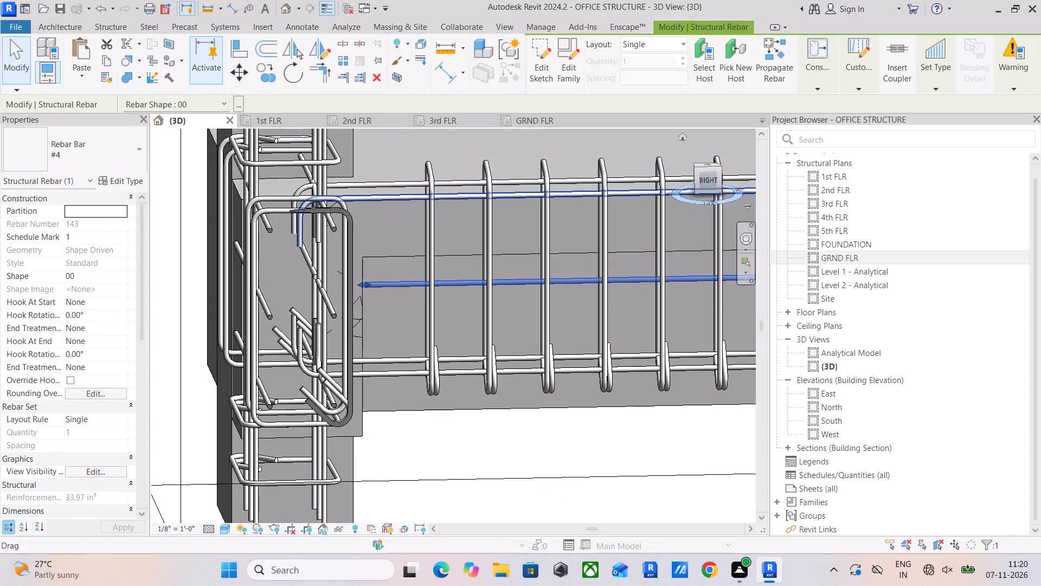
pyautogui.click(705, 176)
pyautogui.scroll(2, 388, 324)
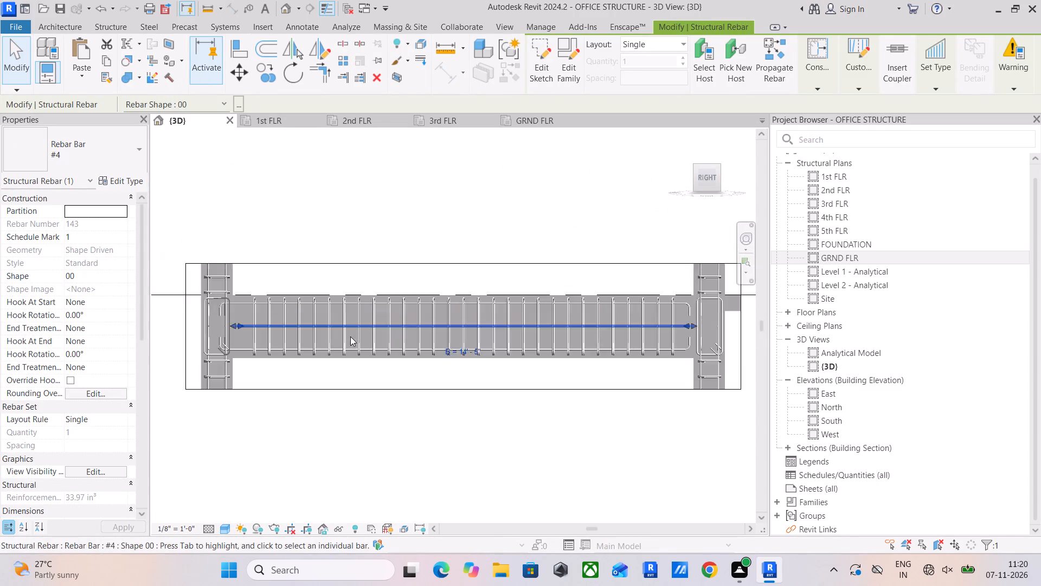
pyautogui.scroll(2, 350, 336)
pyautogui.moveTo(342, 347); pyautogui.dragTo(684, 373, button='middle')
pyautogui.scroll(-1, 684, 373)
pyautogui.scroll(5, 551, 368)
pyautogui.scroll(6, 479, 332)
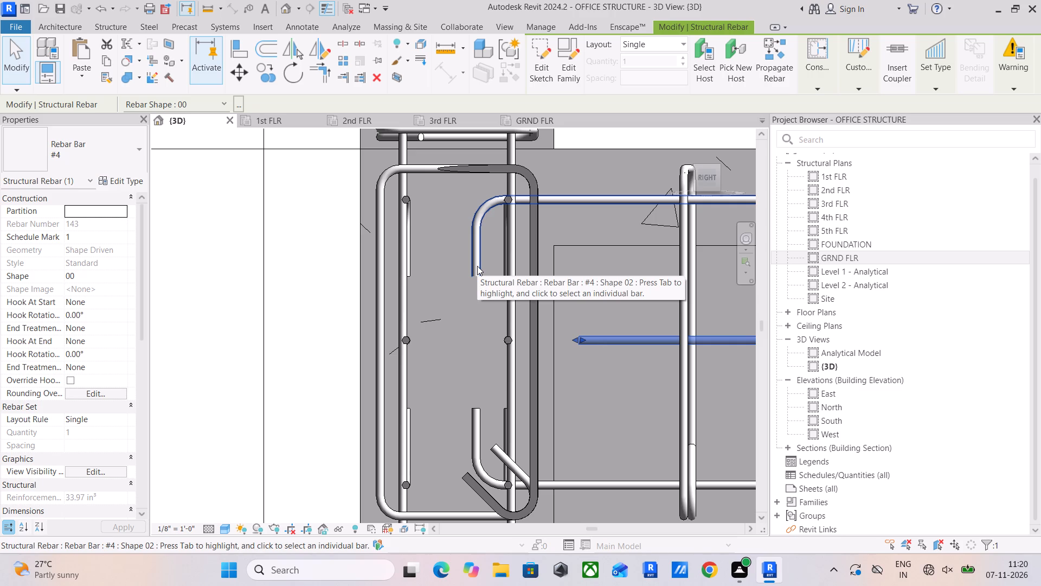
pyautogui.scroll(-4, 477, 267)
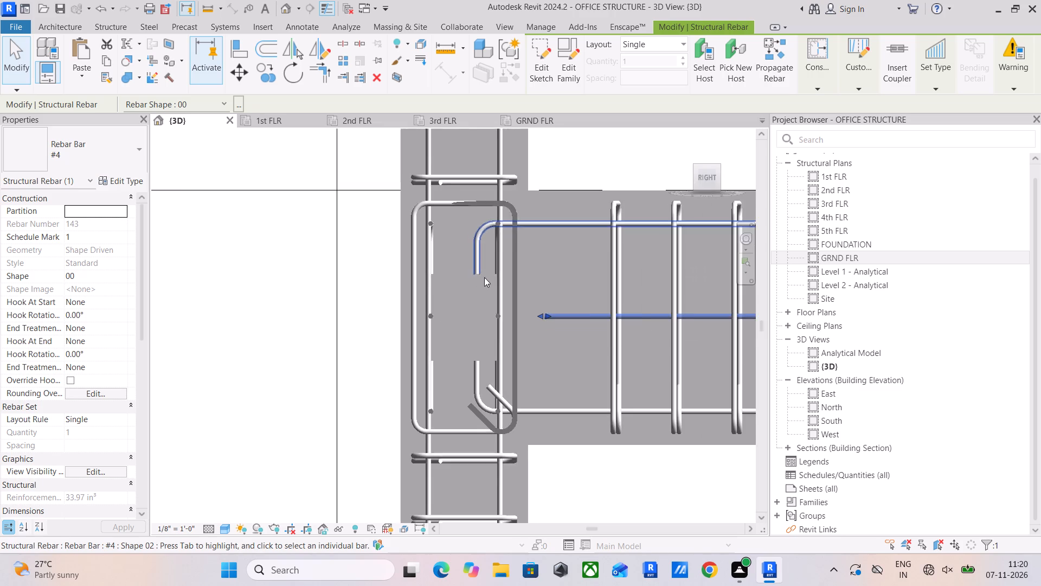
pyautogui.moveTo(486, 282); pyautogui.dragTo(494, 241, button='middle')
pyautogui.scroll(-4, 494, 255)
pyautogui.moveTo(509, 263); pyautogui.dragTo(487, 201, button='middle')
pyautogui.scroll(-2, 519, 276)
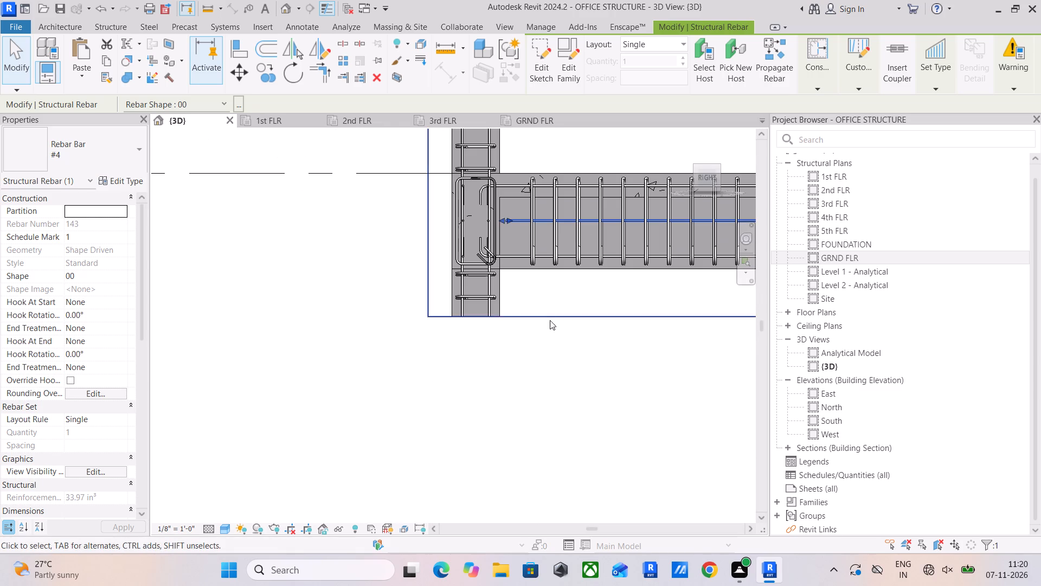
# Extend the section box downward so the 2nd FLR beam and its rebar are included below the 3rd FLR beam.
pyautogui.click(552, 336)
pyautogui.click(557, 316)
pyautogui.scroll(-5, 558, 341)
pyautogui.moveTo(458, 385); pyautogui.dragTo(383, 396, button='middle')
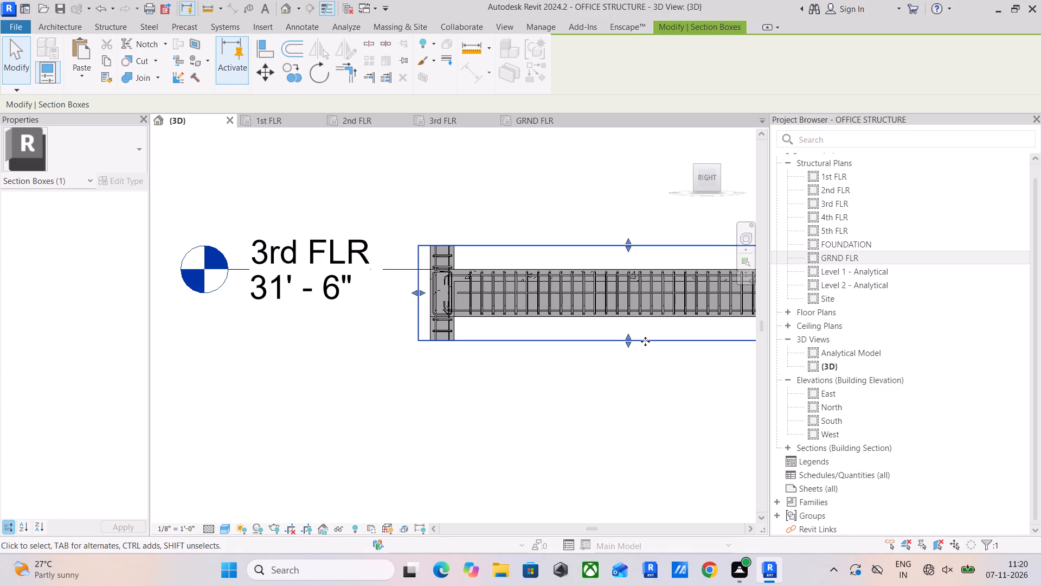
pyautogui.moveTo(632, 345); pyautogui.dragTo(645, 499)
pyautogui.moveTo(626, 461); pyautogui.dragTo(642, 317, button='middle')
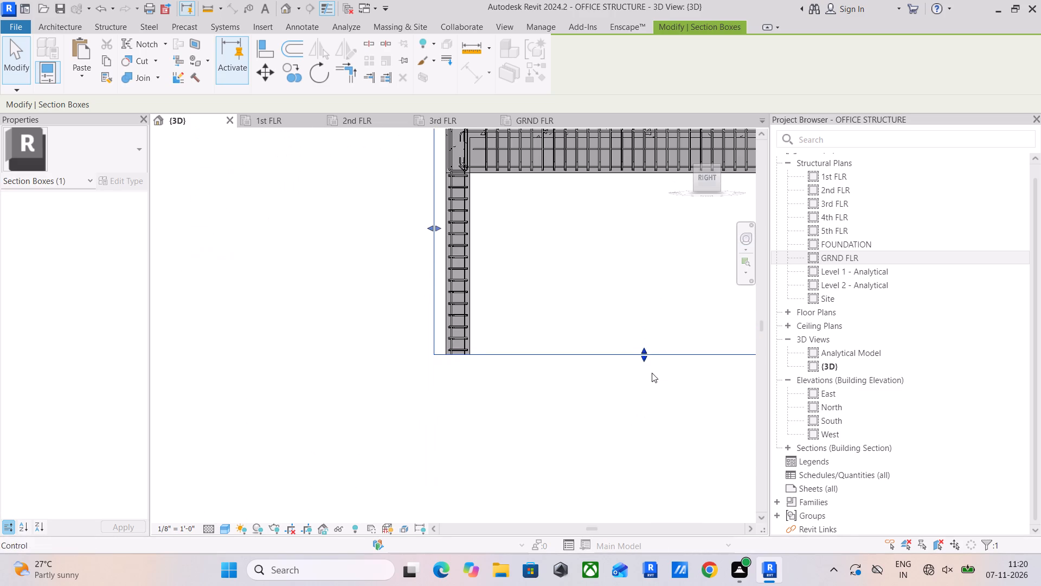
pyautogui.moveTo(642, 358); pyautogui.dragTo(658, 486)
# Align the hooked end of one 3rd FLR top bar with the hooked end of the 2nd FLR beam's top bar at the column.
pyautogui.scroll(4, 432, 374)
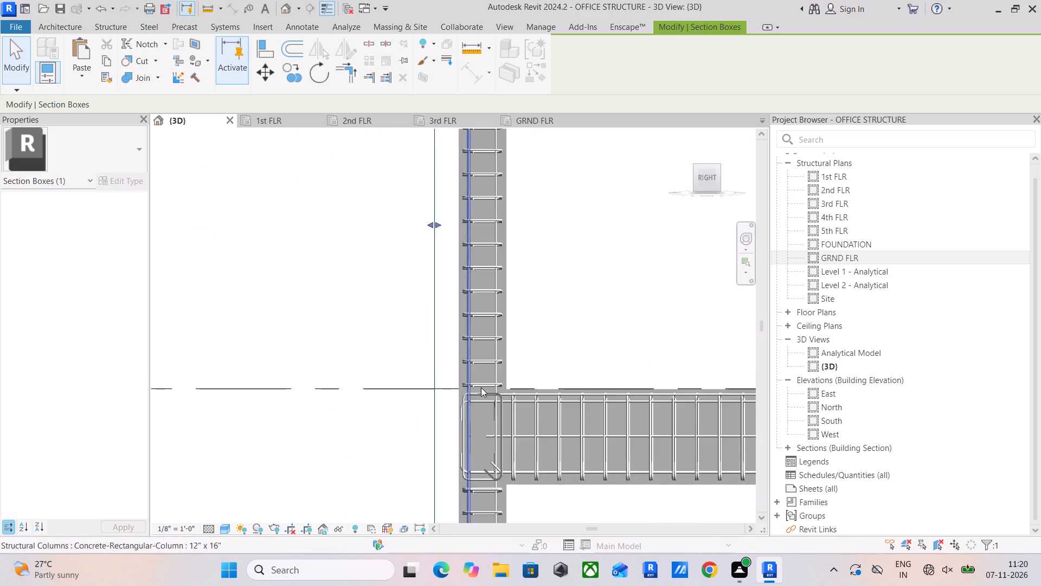
pyautogui.scroll(2, 481, 387)
pyautogui.click(259, 52)
pyautogui.scroll(5, 516, 474)
pyautogui.scroll(3, 367, 359)
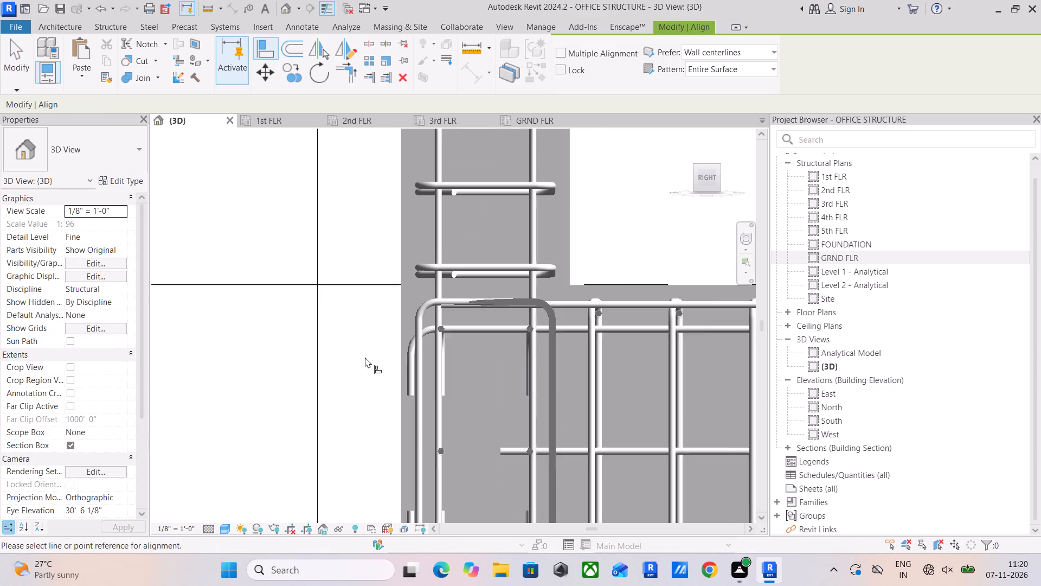
pyautogui.scroll(1, 365, 357)
pyautogui.click(412, 367)
pyautogui.scroll(-14, 434, 316)
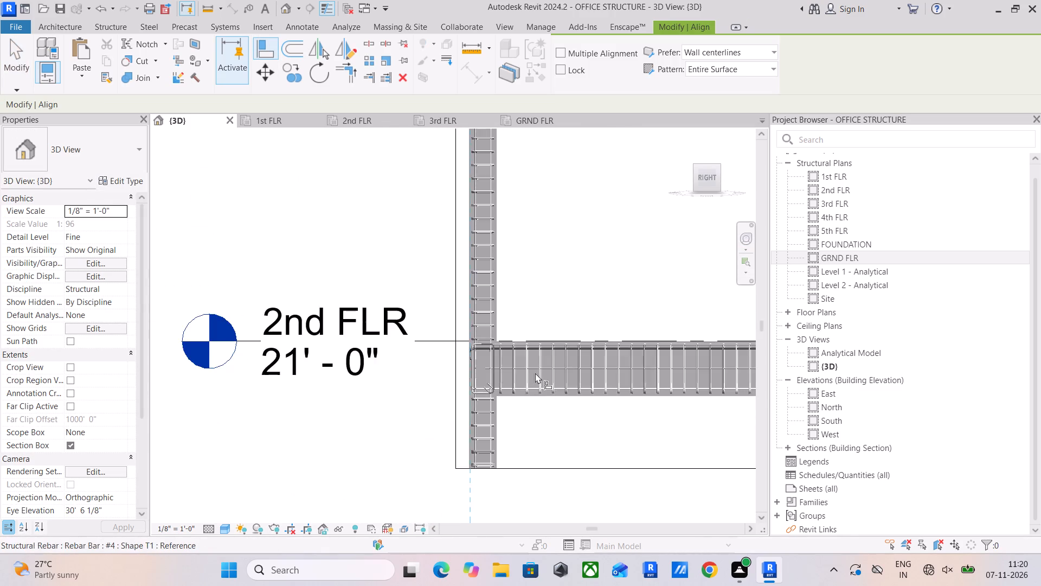
pyautogui.moveTo(535, 373); pyautogui.dragTo(566, 585, button='middle')
pyautogui.scroll(-1, 561, 565)
pyautogui.scroll(9, 524, 263)
pyautogui.click(506, 297)
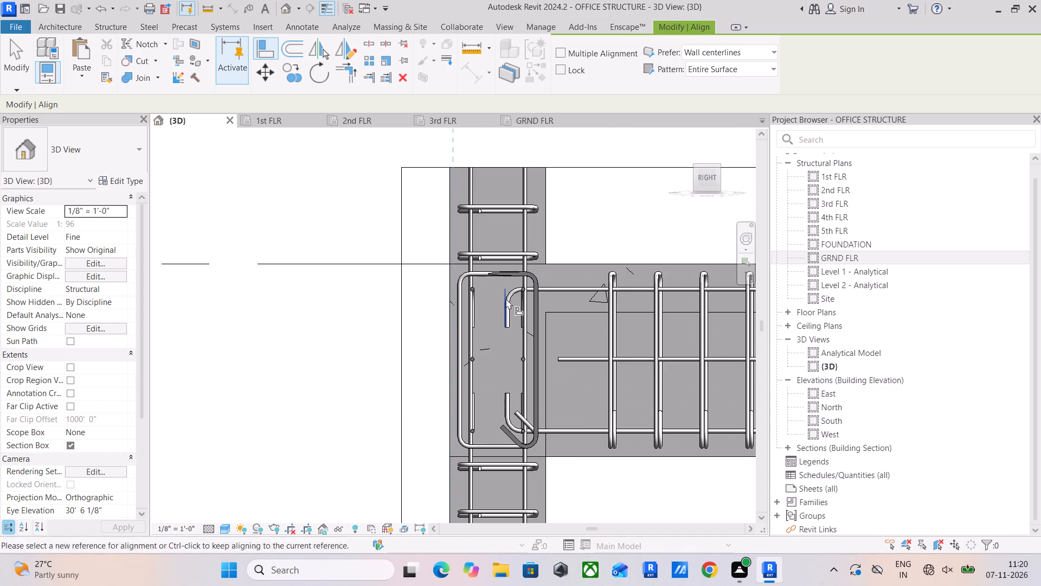
# Align the second 3rd FLR top bar's hooked end with the already aligned top bar's hook.
pyautogui.scroll(-3, 490, 387)
pyautogui.scroll(9, 461, 333)
pyautogui.click(475, 349)
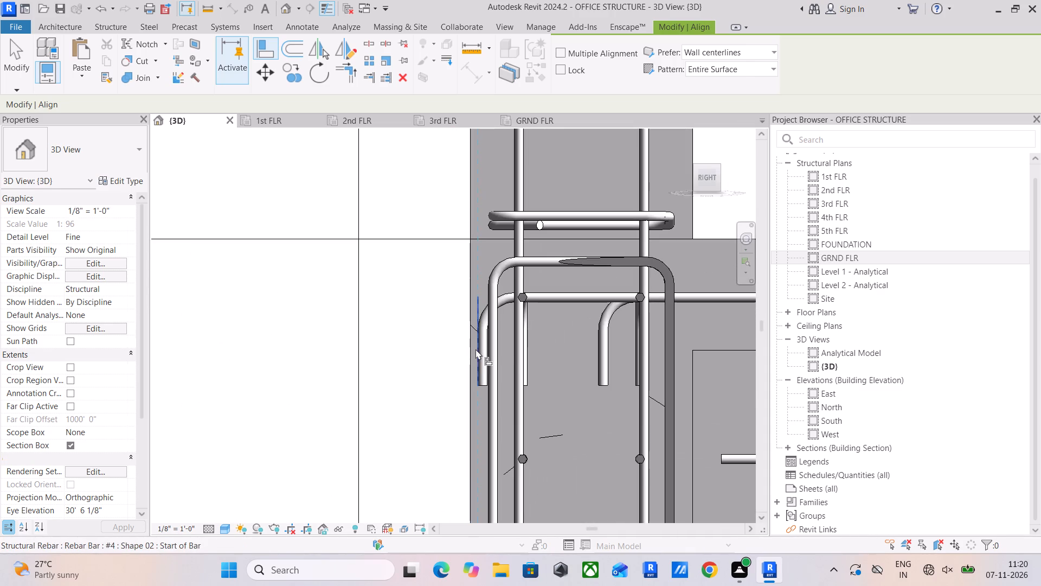
pyautogui.click(595, 351)
# Align the hooked ends of both 3rd FLR bottom bars with the aligned top bar's hook at the column.
pyautogui.scroll(-2, 574, 391)
pyautogui.moveTo(576, 387); pyautogui.dragTo(559, 246, button='middle')
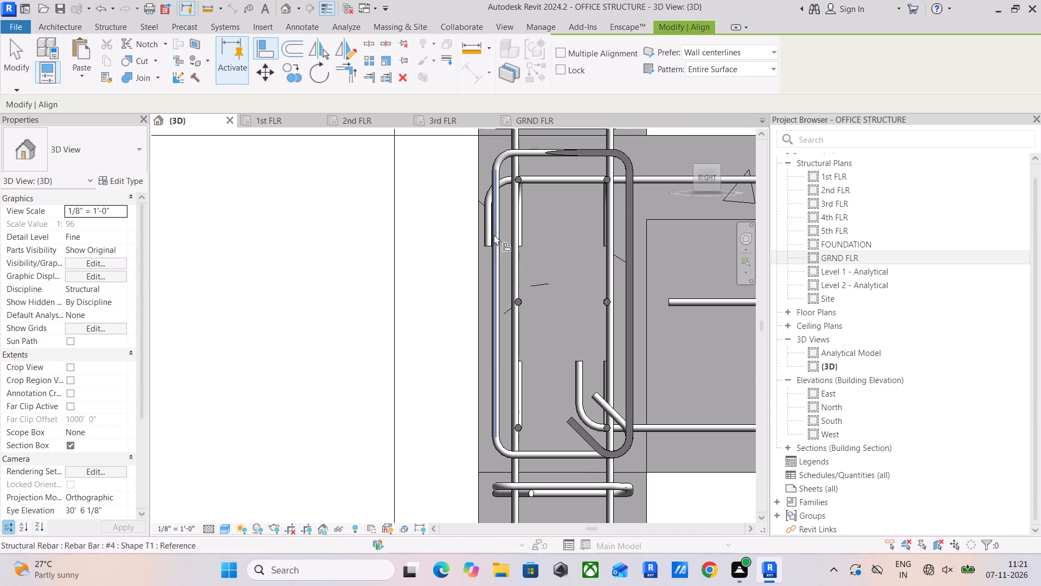
pyautogui.click(481, 223)
pyautogui.click(575, 377)
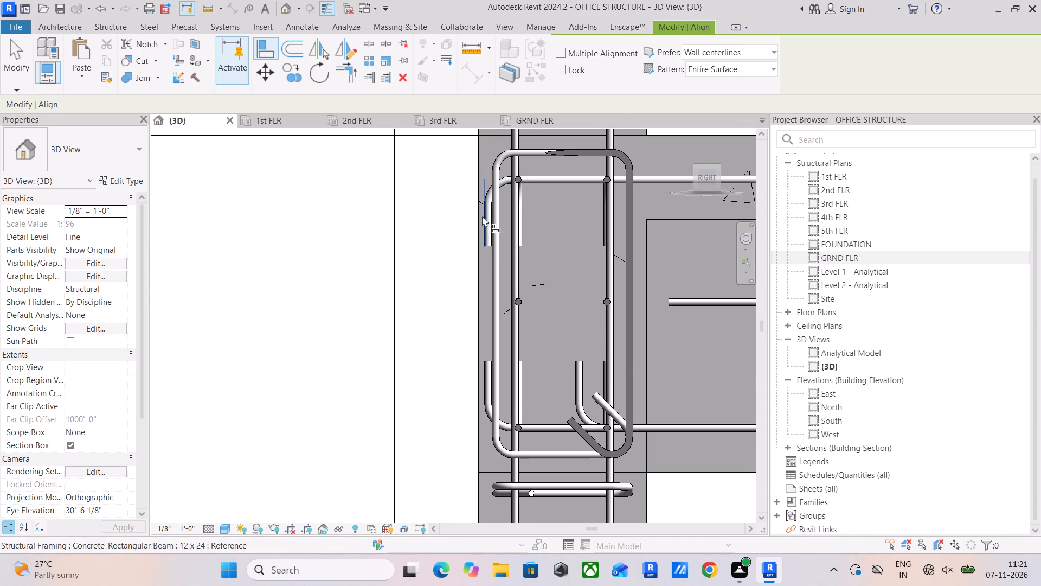
pyautogui.click(485, 219)
pyautogui.click(574, 370)
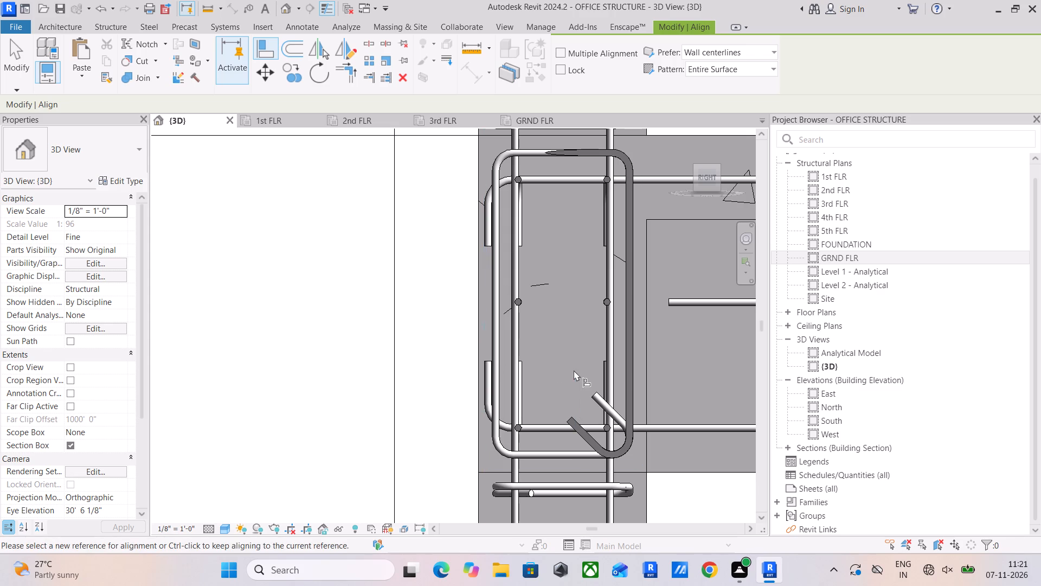
# Align the mid-height 3rd FLR beam bar's end with the hooked bars' ends at the column, and check it in Wireframe.
pyautogui.click(483, 224)
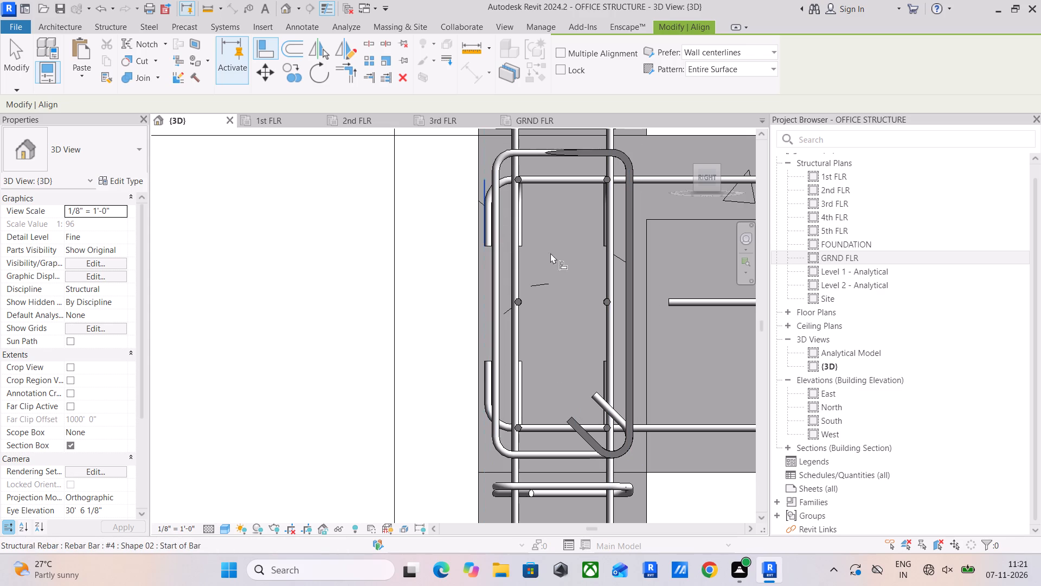
pyautogui.click(668, 301)
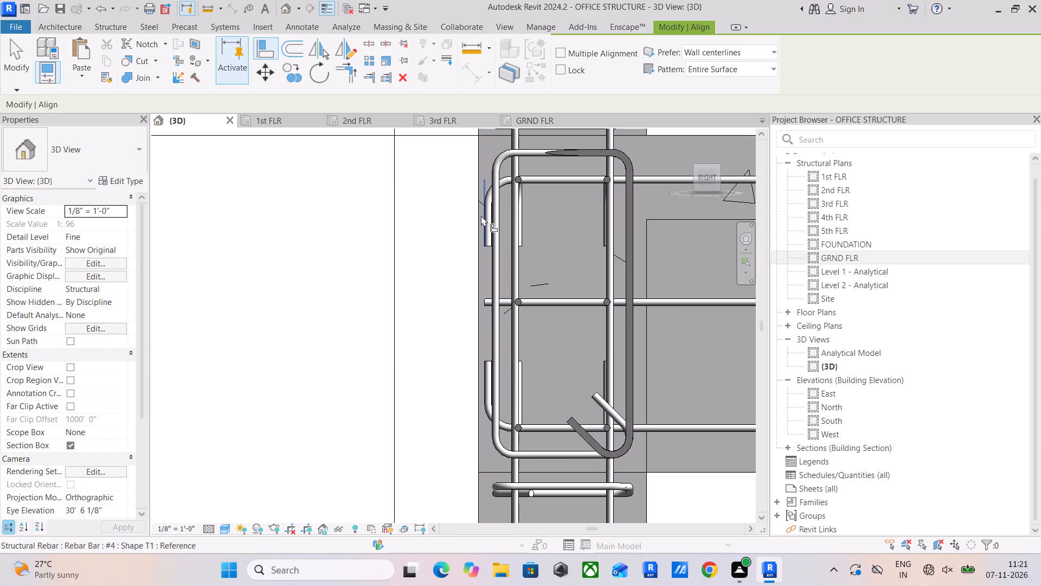
pyautogui.click(481, 215)
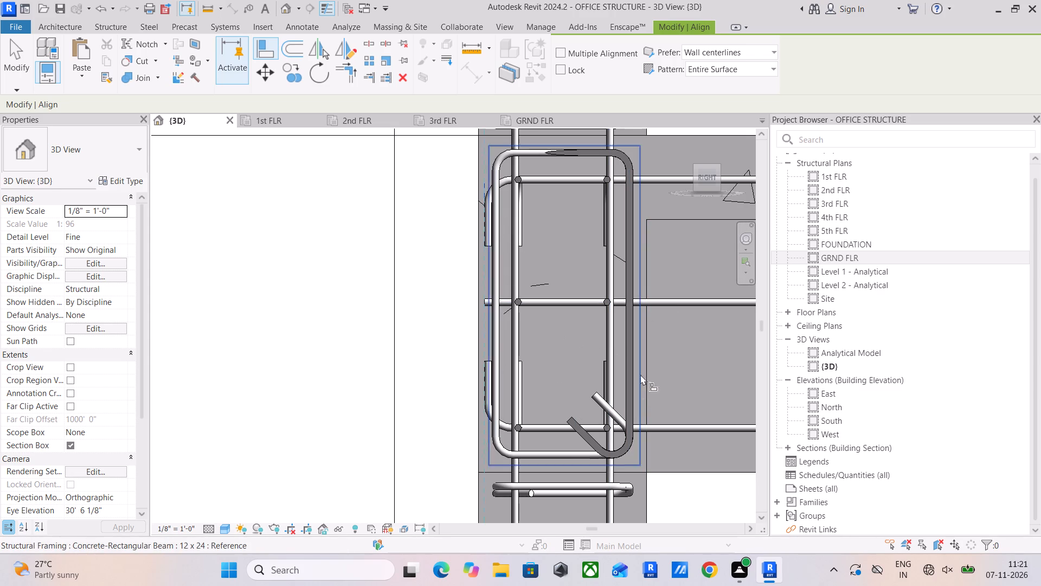
pyautogui.click(233, 525)
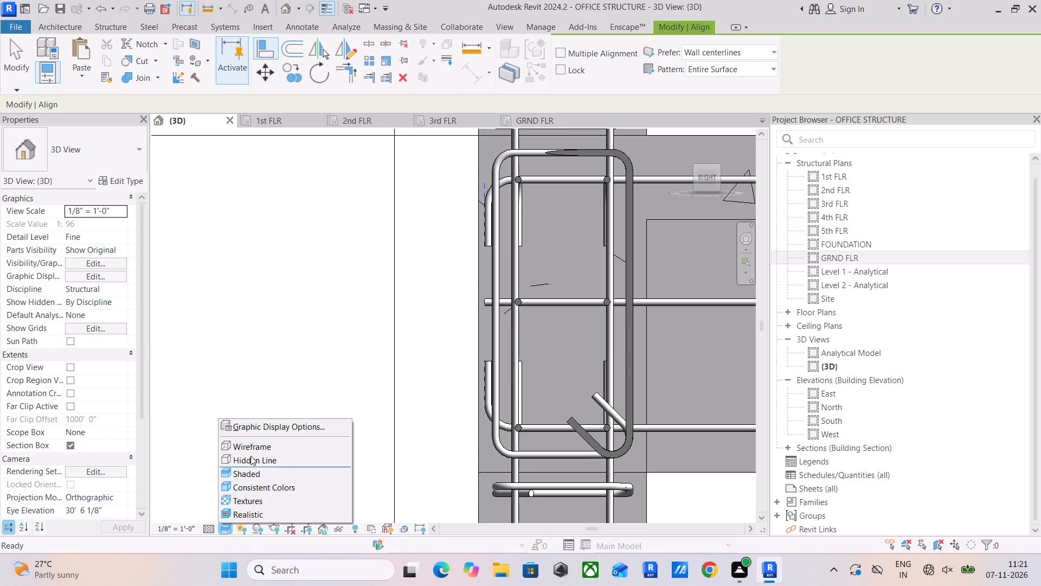
pyautogui.click(256, 448)
pyautogui.moveTo(614, 334); pyautogui.dragTo(439, 419, button='middle')
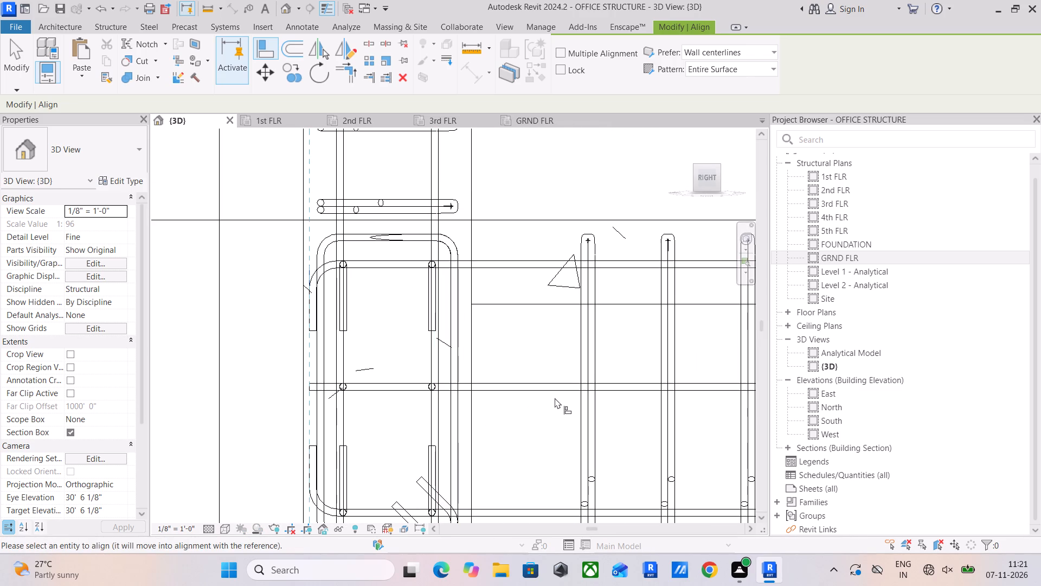
pyautogui.press('Escape')
pyautogui.press('Escape')
pyautogui.press('Escape')
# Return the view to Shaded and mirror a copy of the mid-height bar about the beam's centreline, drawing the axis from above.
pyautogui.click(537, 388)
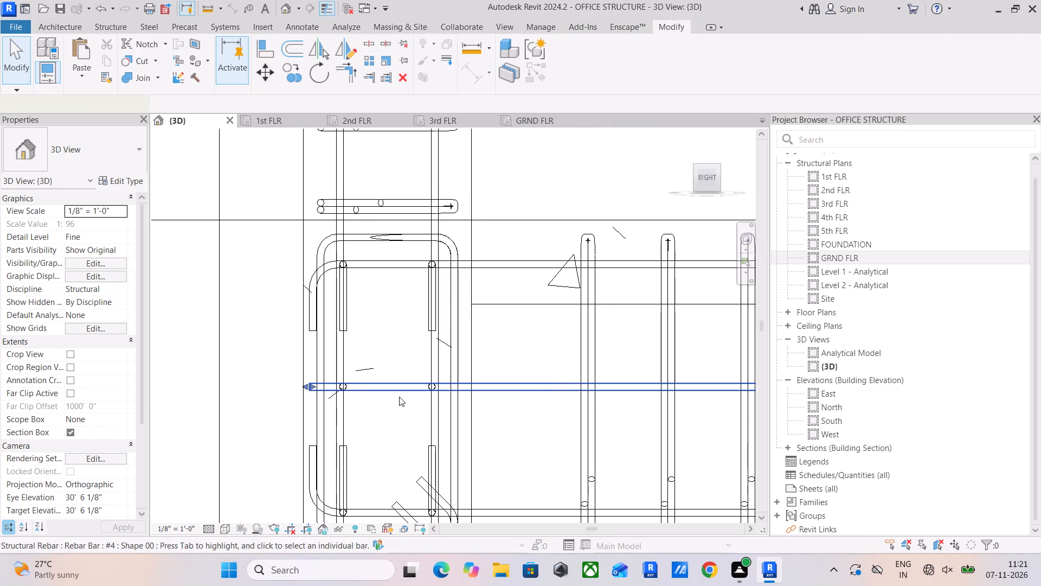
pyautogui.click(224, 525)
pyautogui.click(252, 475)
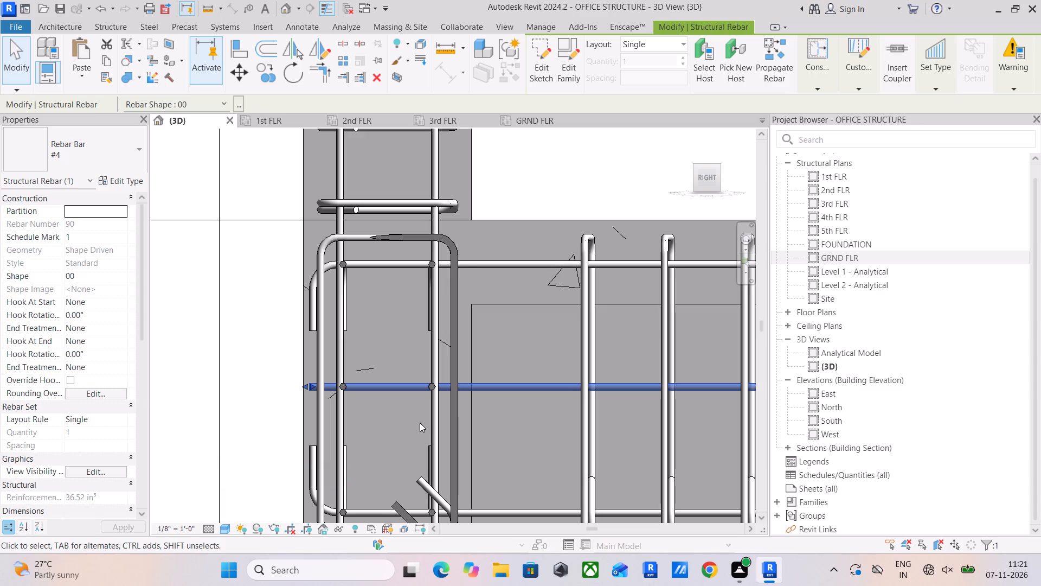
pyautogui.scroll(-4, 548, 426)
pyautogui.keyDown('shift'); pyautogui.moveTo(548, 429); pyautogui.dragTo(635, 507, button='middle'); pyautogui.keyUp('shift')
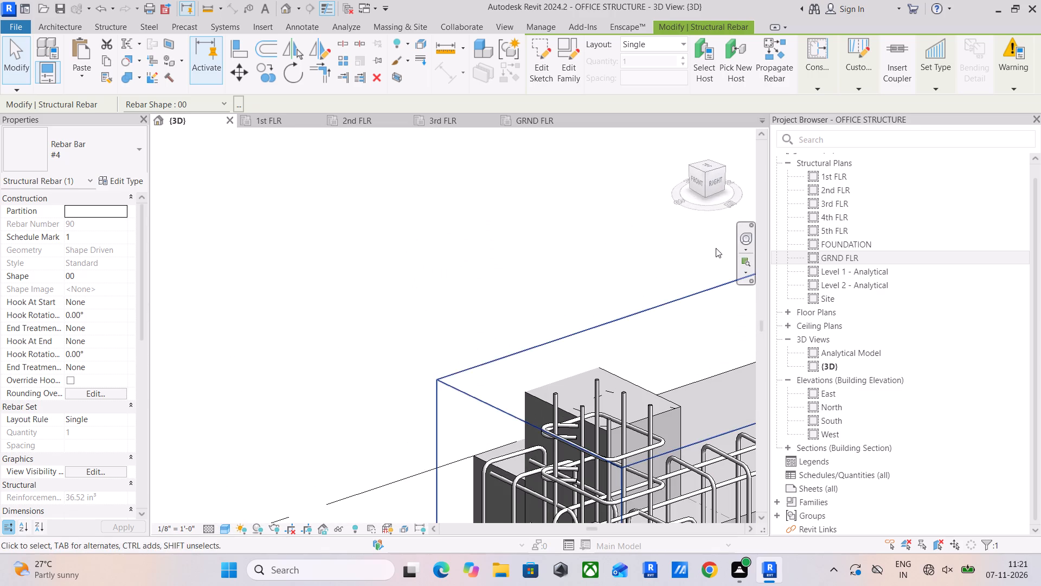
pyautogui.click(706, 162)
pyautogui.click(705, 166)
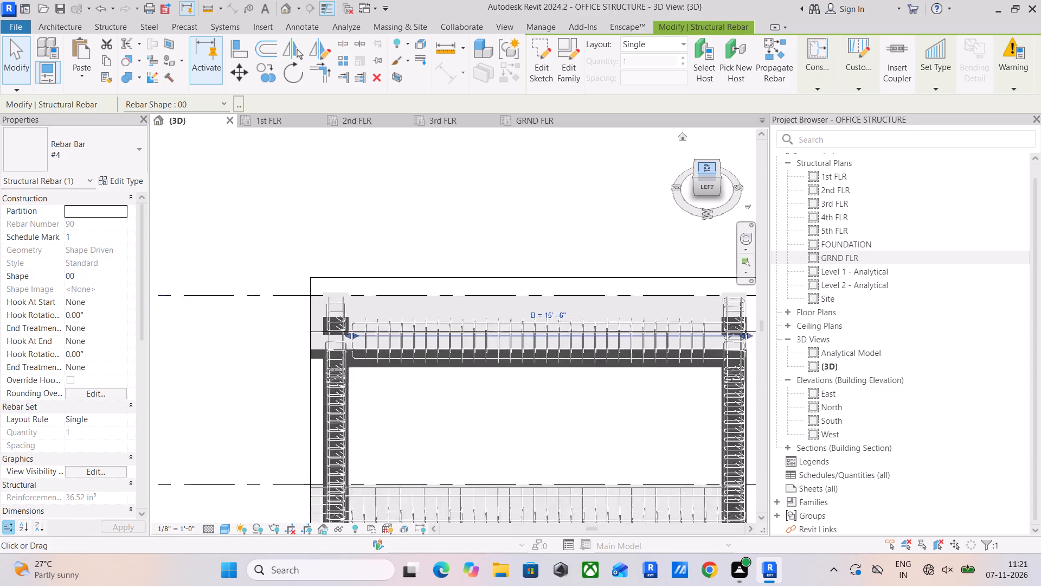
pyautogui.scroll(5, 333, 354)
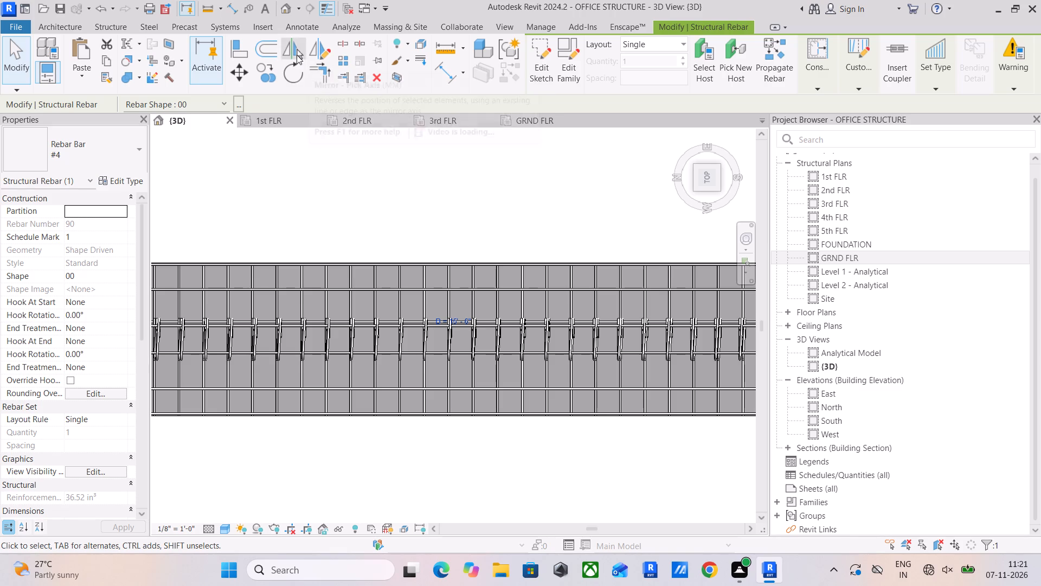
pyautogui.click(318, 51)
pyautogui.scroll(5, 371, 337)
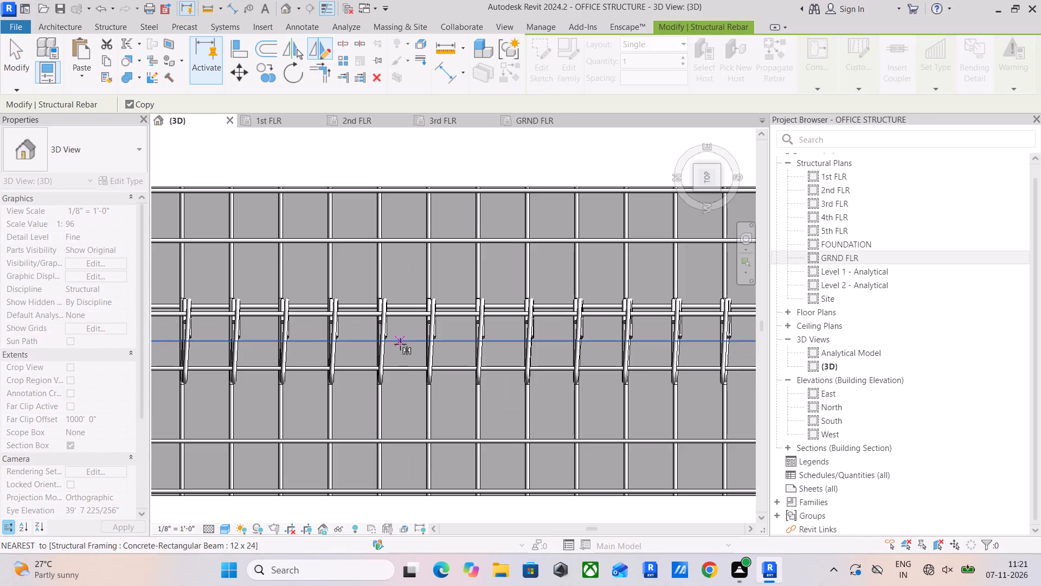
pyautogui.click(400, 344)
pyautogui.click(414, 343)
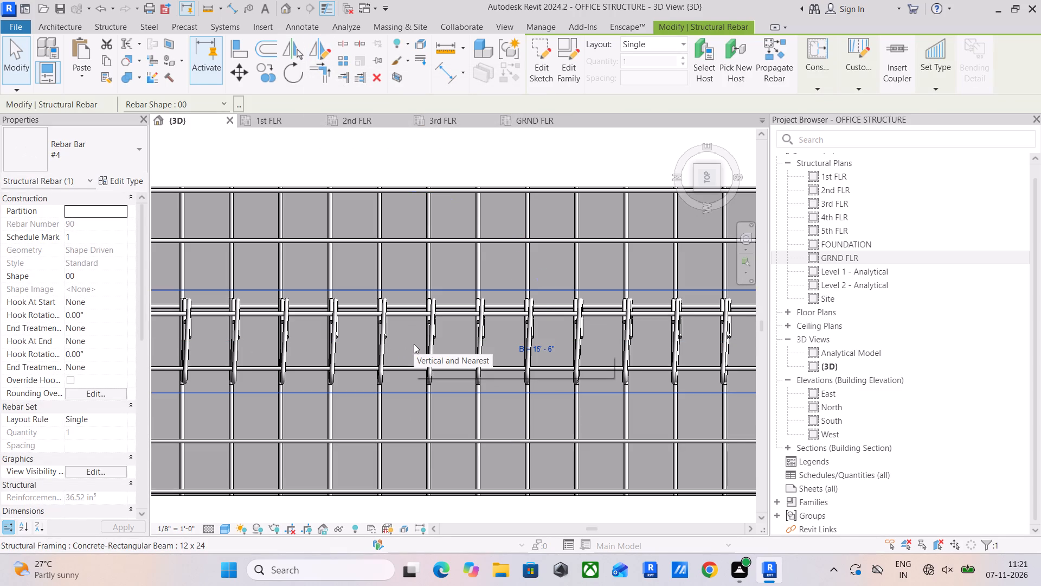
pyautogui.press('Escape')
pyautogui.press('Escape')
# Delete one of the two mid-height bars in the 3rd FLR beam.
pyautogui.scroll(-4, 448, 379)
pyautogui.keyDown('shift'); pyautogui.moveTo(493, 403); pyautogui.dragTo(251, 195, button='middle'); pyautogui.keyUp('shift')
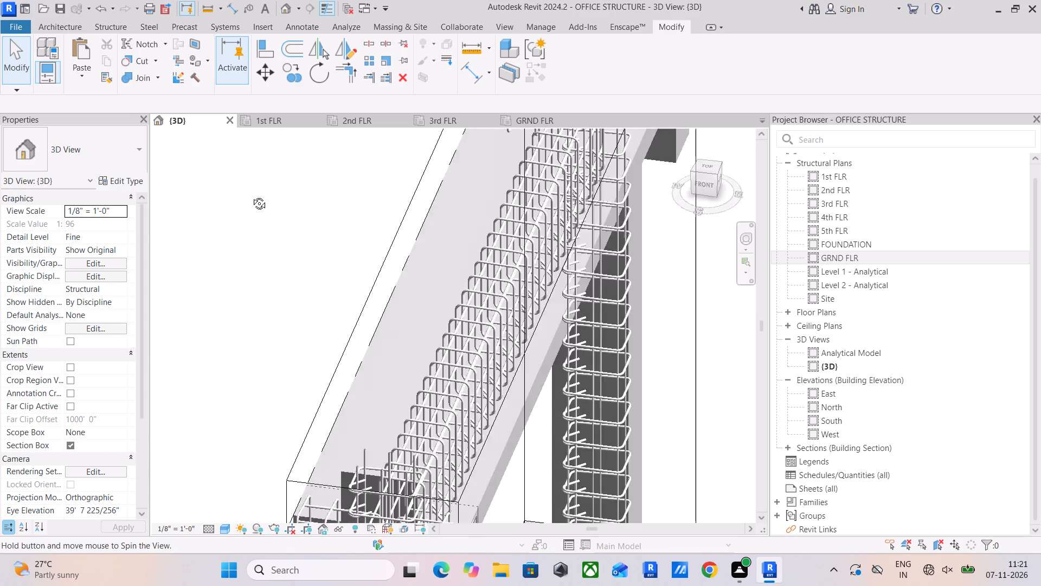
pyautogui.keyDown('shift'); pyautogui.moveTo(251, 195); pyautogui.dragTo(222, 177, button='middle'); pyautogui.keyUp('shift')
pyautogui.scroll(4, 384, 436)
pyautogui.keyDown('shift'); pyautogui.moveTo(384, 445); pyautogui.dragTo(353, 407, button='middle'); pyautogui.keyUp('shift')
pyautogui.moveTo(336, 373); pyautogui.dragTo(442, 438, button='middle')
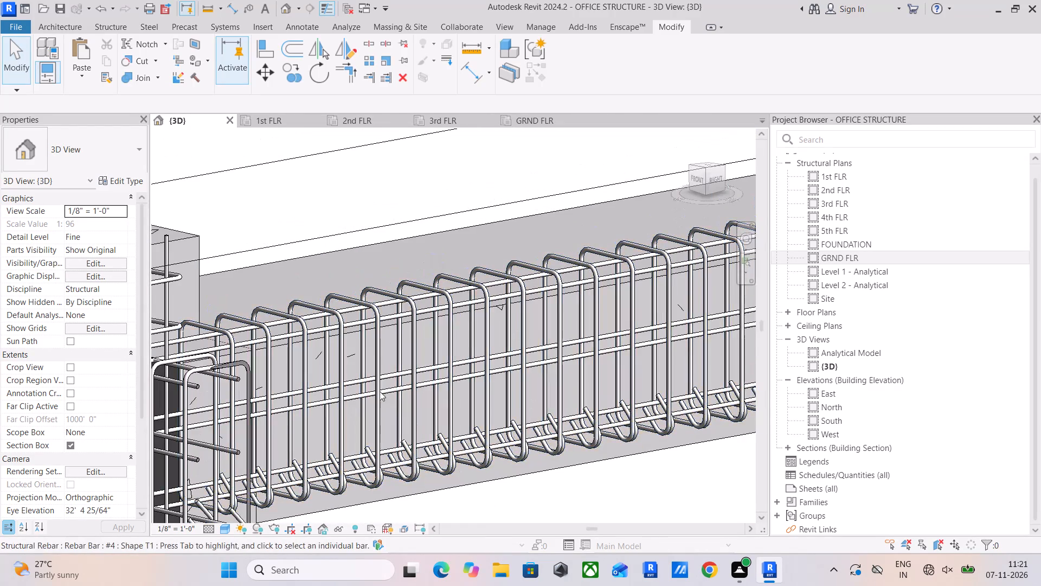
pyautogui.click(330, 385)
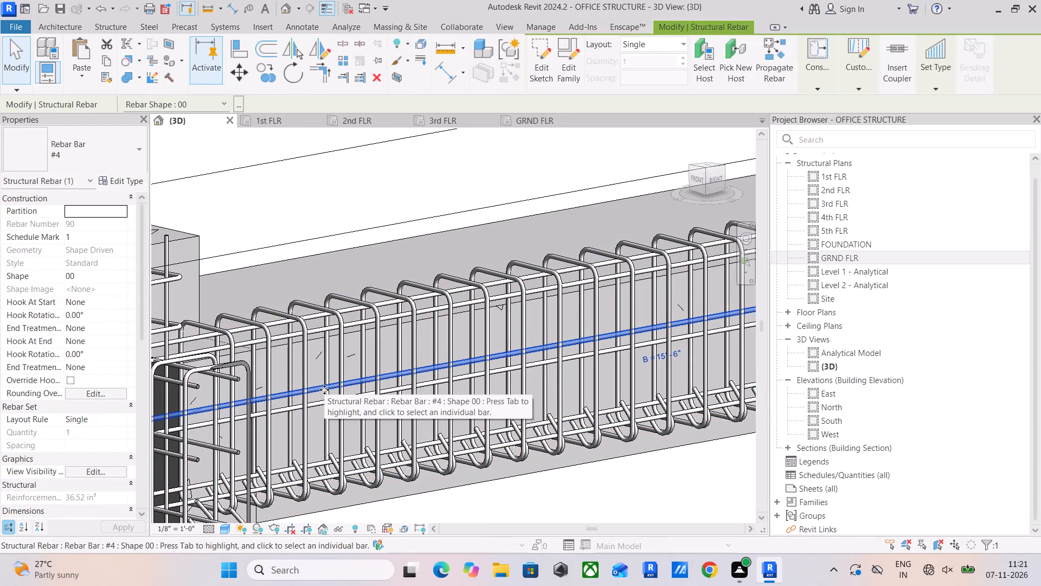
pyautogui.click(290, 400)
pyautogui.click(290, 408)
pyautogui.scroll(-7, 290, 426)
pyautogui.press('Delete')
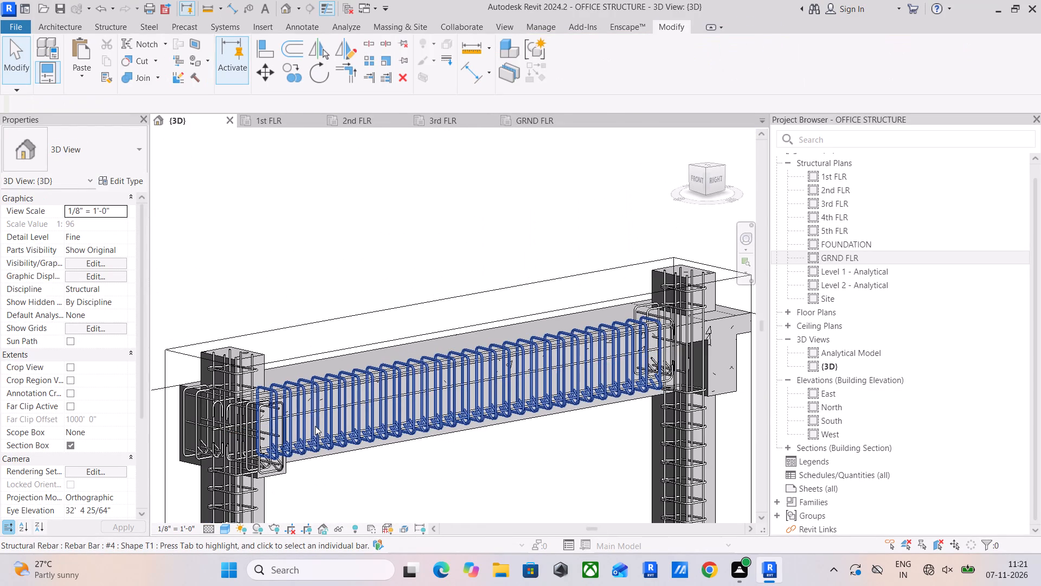
# Mirror a copy of the remaining mid-height #4 bar across an axis drawn along the 3rd FLR beam's centreline, viewed from above.
pyautogui.scroll(5, 316, 424)
pyautogui.click(312, 398)
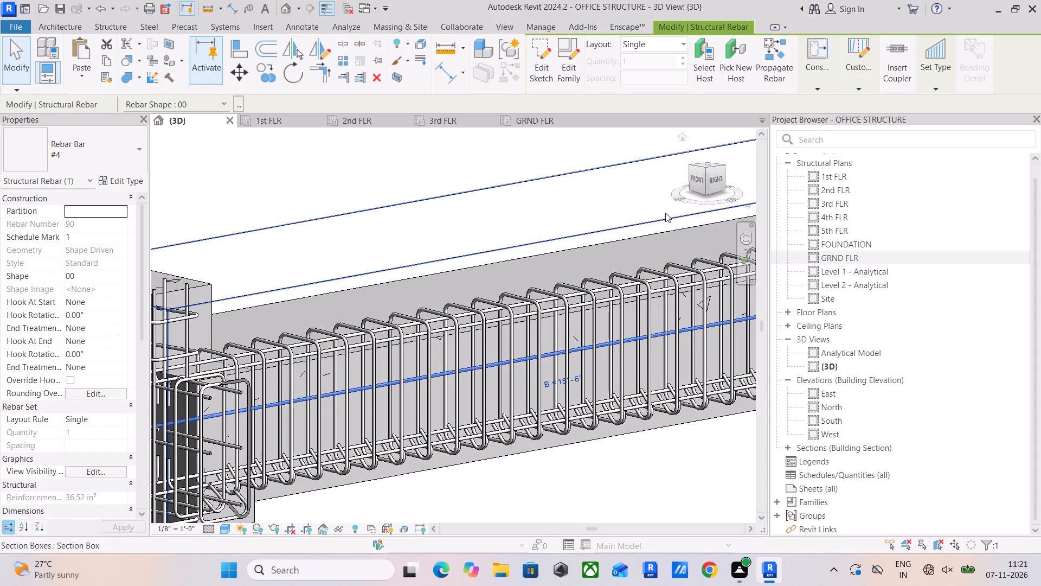
pyautogui.keyDown('shift'); pyautogui.moveTo(688, 251); pyautogui.dragTo(732, 299, button='middle'); pyautogui.keyUp('shift')
pyautogui.click(709, 171)
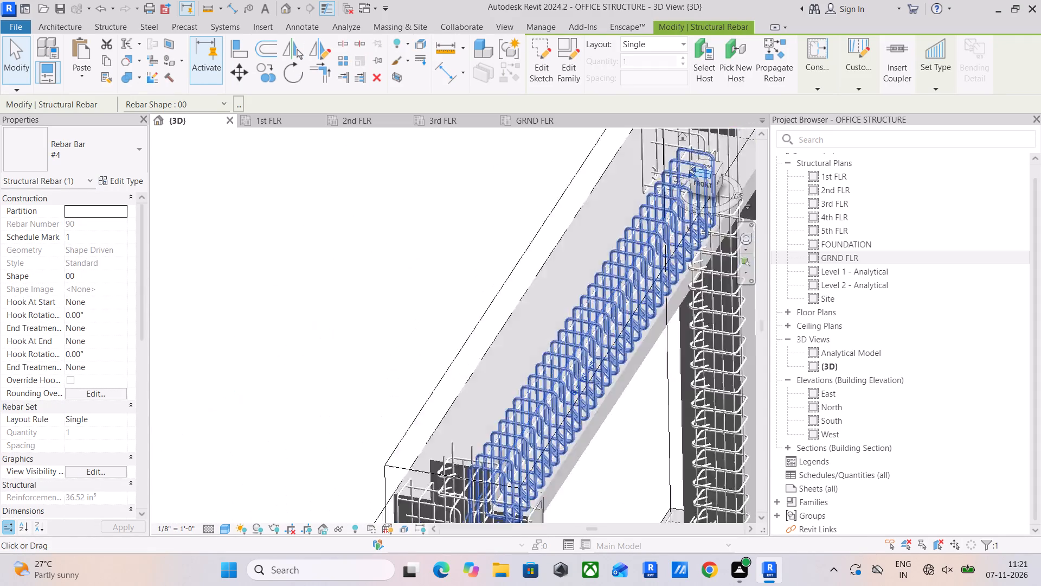
pyautogui.click(708, 165)
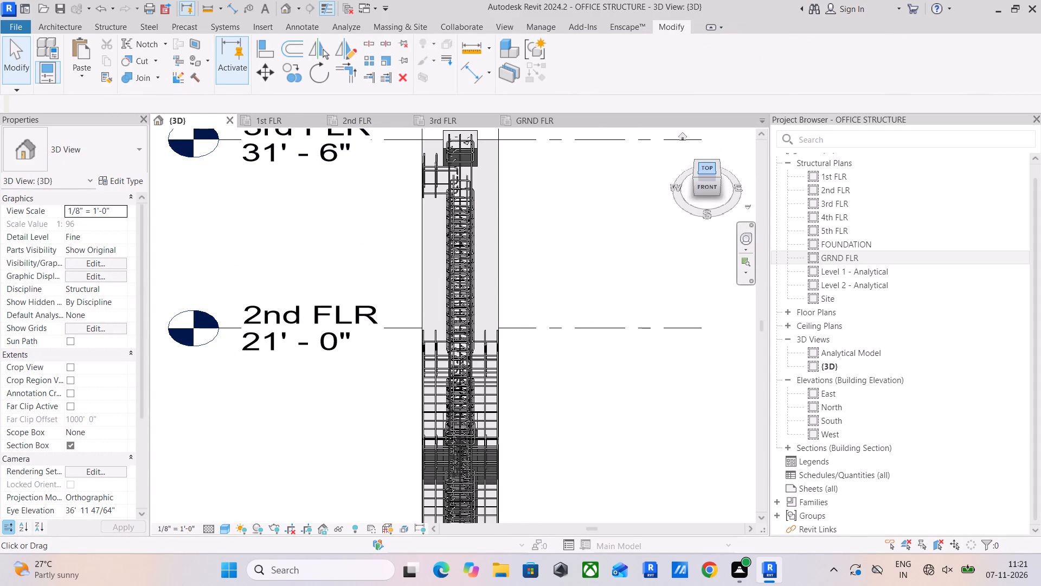
pyautogui.click(711, 167)
pyautogui.click(340, 48)
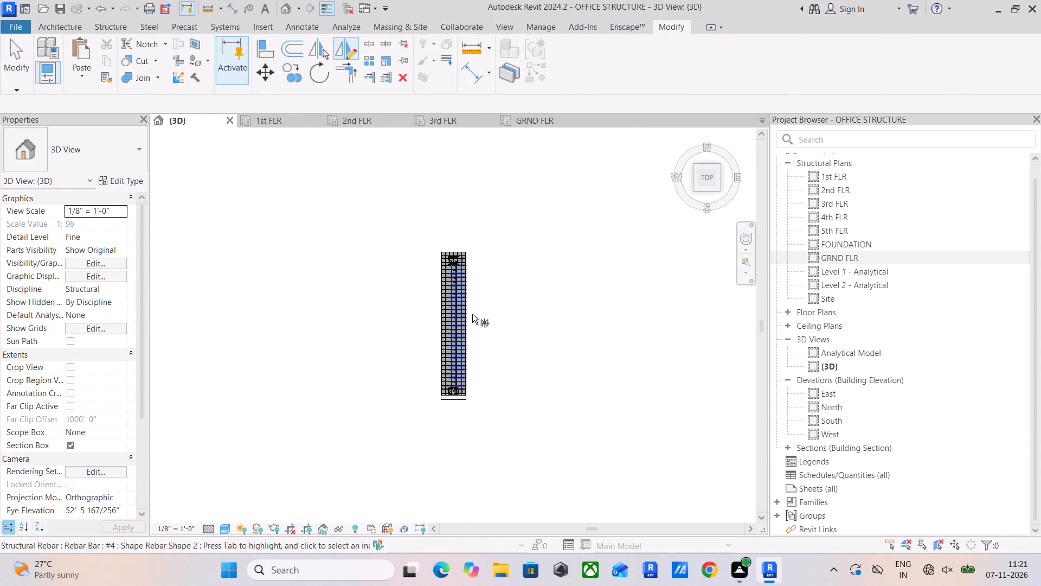
pyautogui.scroll(5, 477, 313)
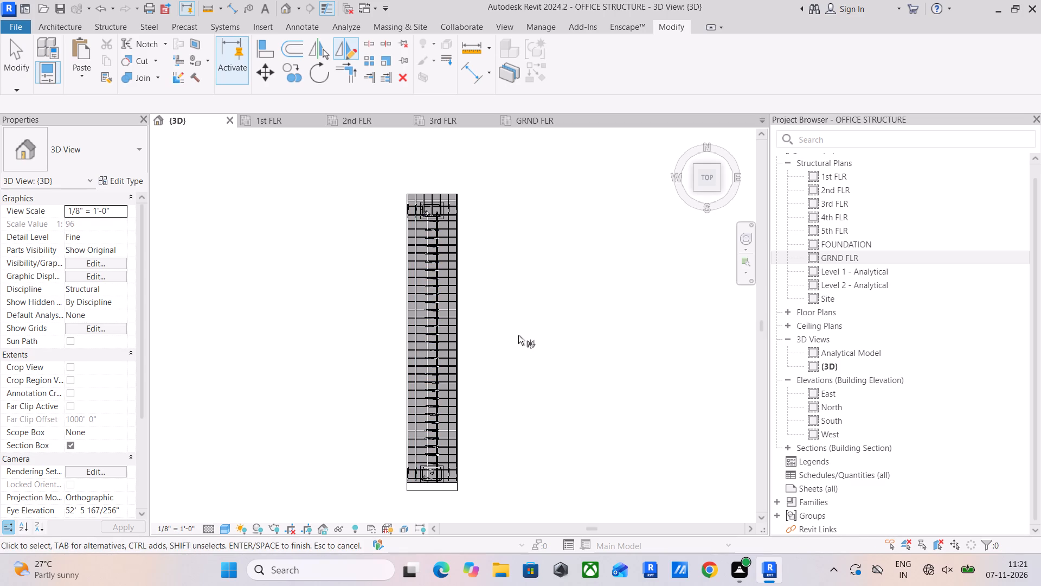
pyautogui.keyDown('shift'); pyautogui.moveTo(524, 383); pyautogui.dragTo(402, 162, button='middle'); pyautogui.keyUp('shift')
pyautogui.keyDown('shift'); pyautogui.scroll(1, 447, 253); pyautogui.keyUp('shift')
pyautogui.scroll(10, 391, 244)
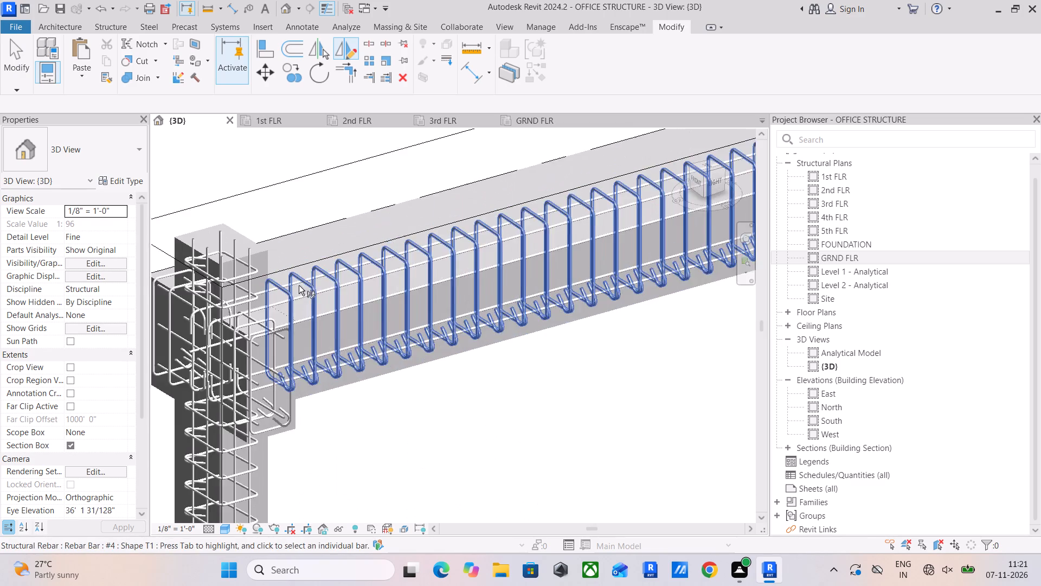
pyautogui.click(302, 324)
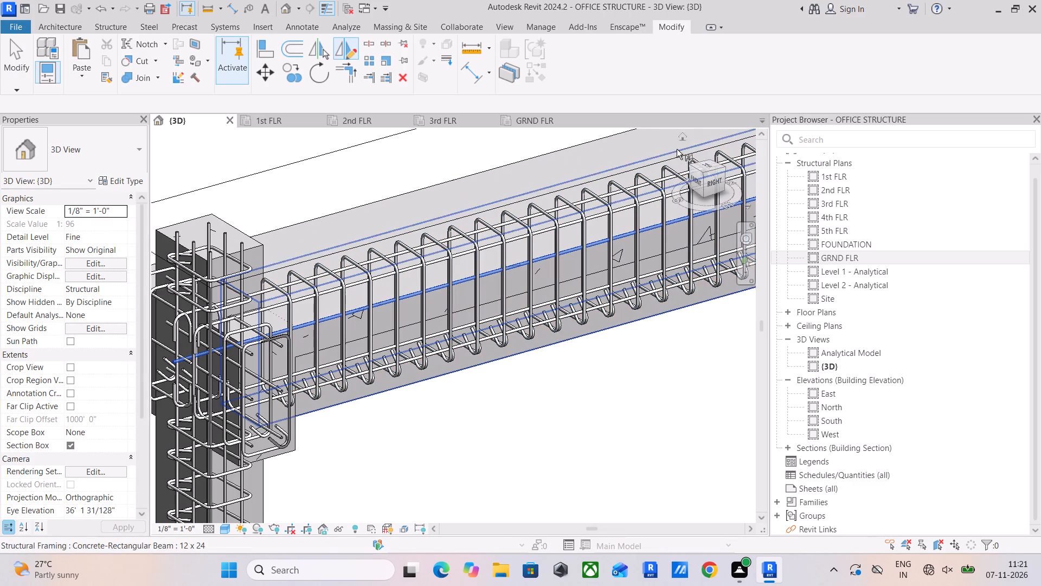
pyautogui.click(709, 168)
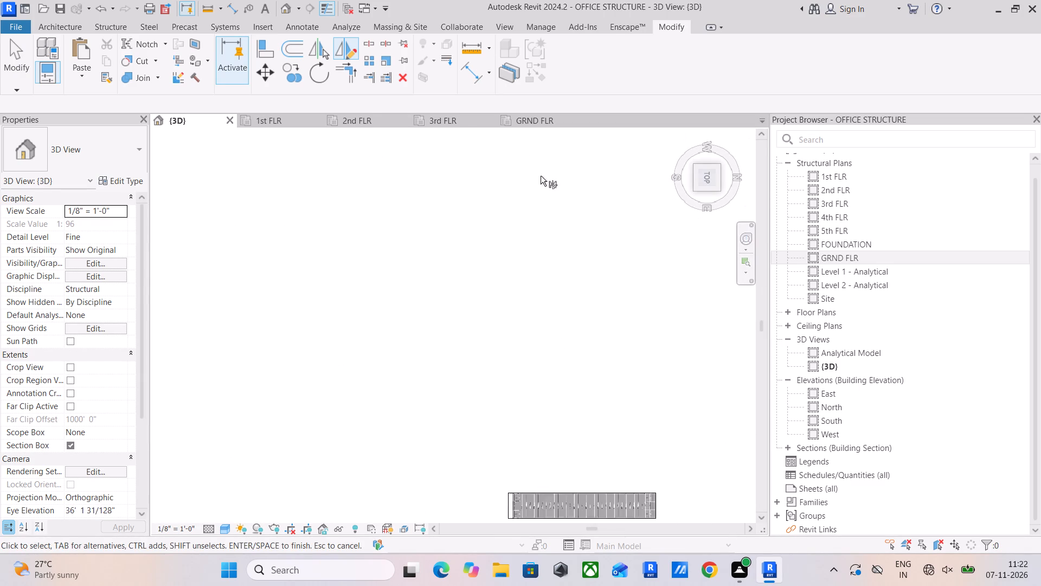
pyautogui.click(340, 52)
pyautogui.scroll(6, 420, 318)
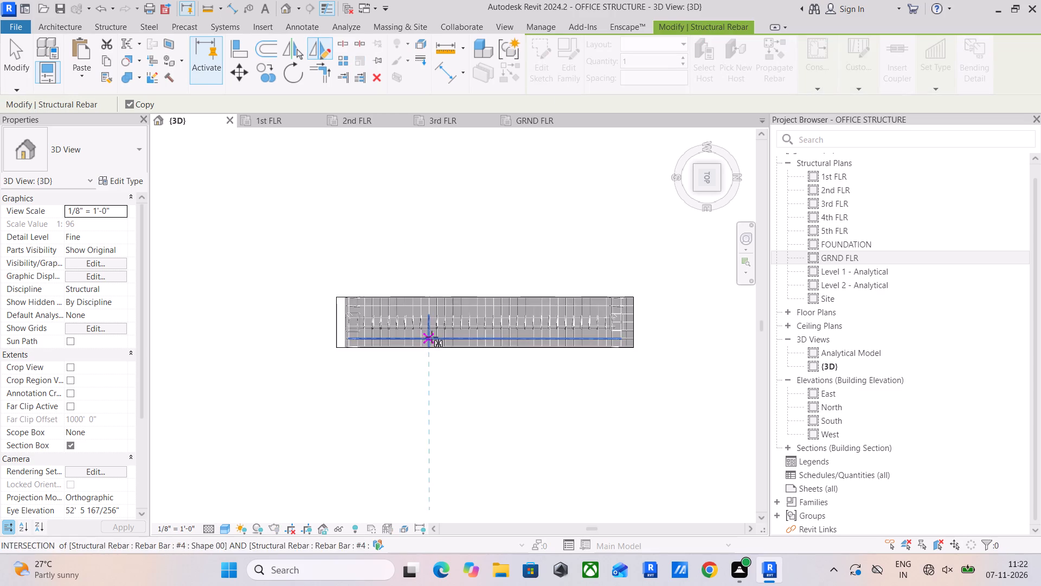
pyautogui.scroll(11, 432, 337)
pyautogui.scroll(4, 459, 294)
pyautogui.click(459, 292)
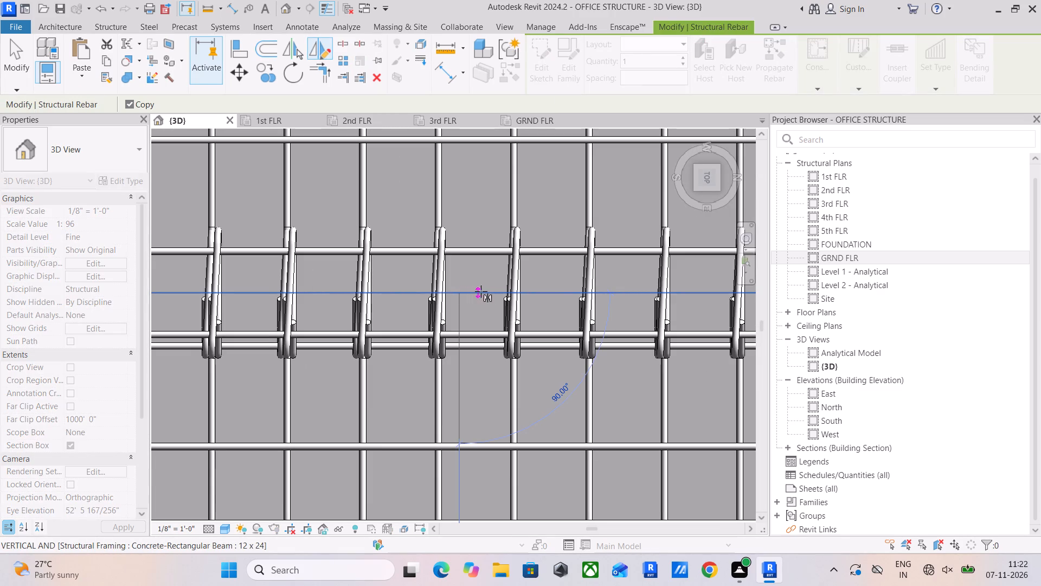
pyautogui.click(491, 291)
pyautogui.scroll(-4, 493, 294)
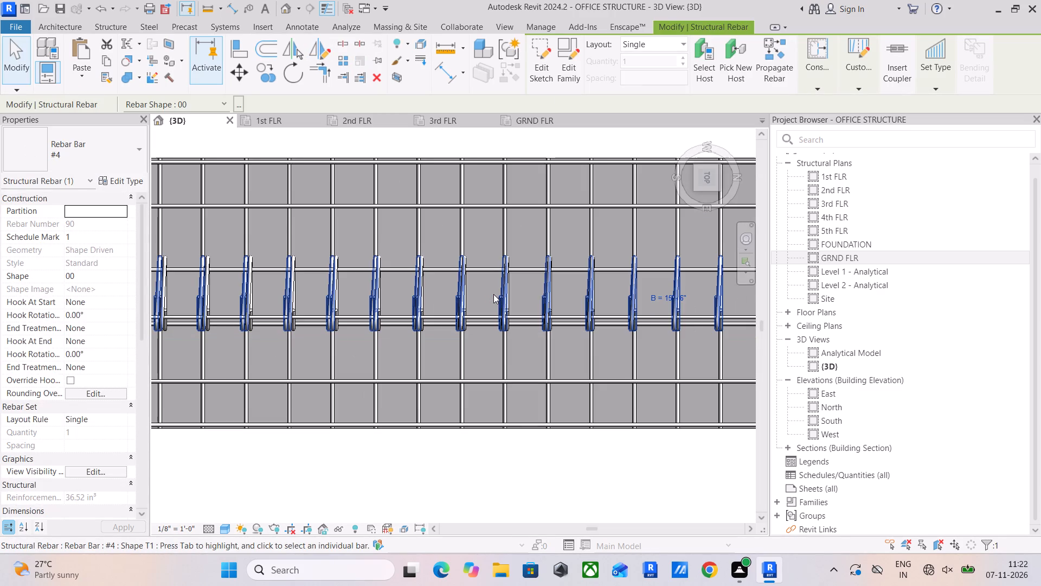
pyautogui.press('Escape')
pyautogui.press('Escape')
pyautogui.press('Escape')
pyautogui.press('Escape')
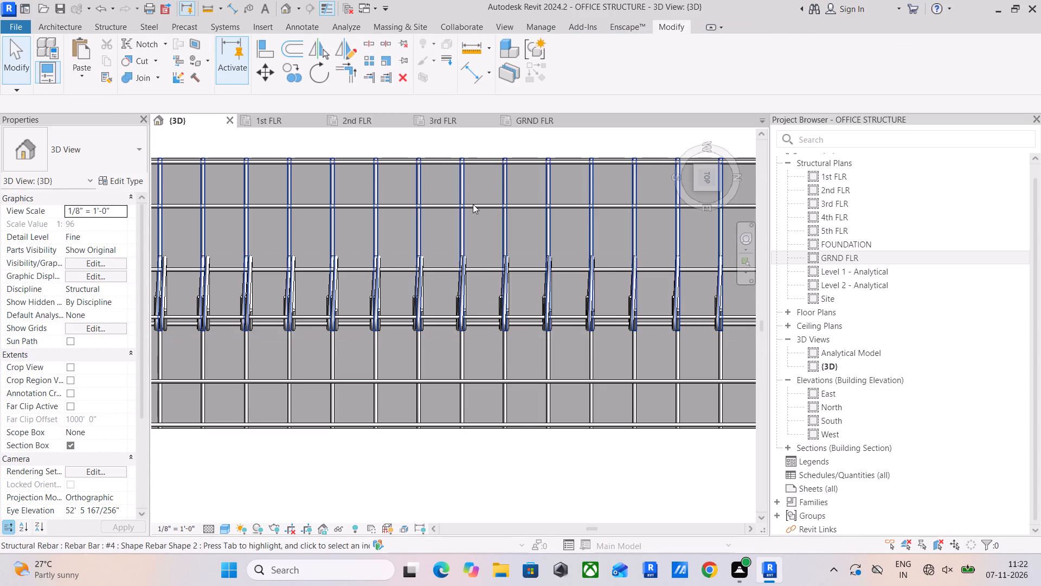
# Turn off the section box in the 3D view.
pyautogui.click(67, 445)
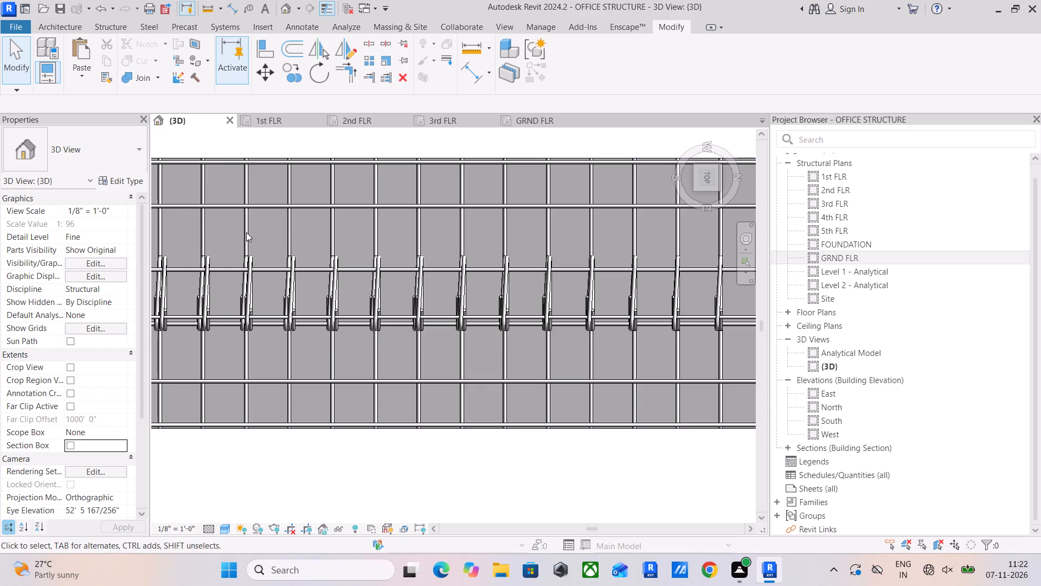
# Examine the beam spans on the 3rd FLR plan for a span still missing its reinforcement.
pyautogui.click(456, 121)
pyautogui.scroll(-9, 519, 295)
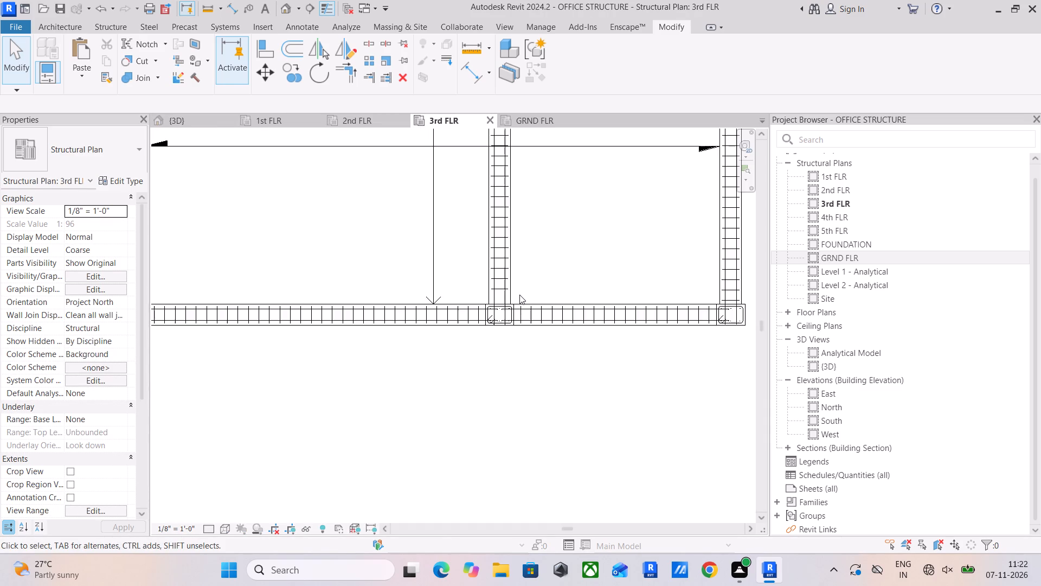
pyautogui.moveTo(503, 335); pyautogui.dragTo(448, 433, button='middle')
pyautogui.scroll(-5, 484, 390)
pyautogui.moveTo(493, 375); pyautogui.dragTo(494, 456, button='middle')
pyautogui.scroll(5, 436, 296)
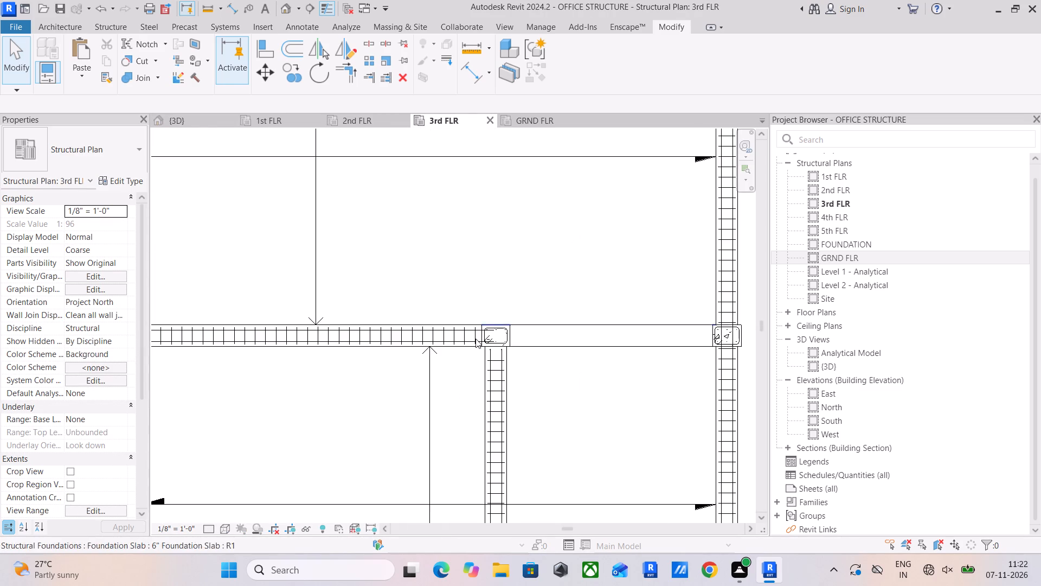
pyautogui.scroll(1, 475, 339)
pyautogui.moveTo(480, 339); pyautogui.dragTo(590, 336, button='middle')
pyautogui.scroll(-5, 570, 351)
# Copy the 2nd FLR beam reinforcement beside the Director Room, without the slab bars, and paste it aligned to level 3rd FLR.
pyautogui.click(372, 127)
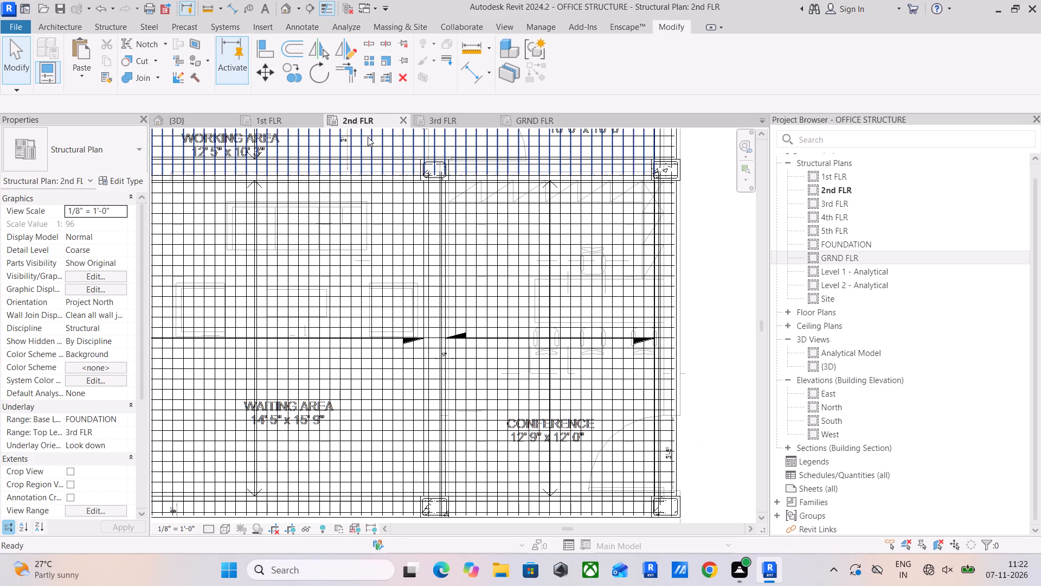
pyautogui.moveTo(515, 195); pyautogui.dragTo(519, 298, button='middle')
pyautogui.scroll(14, 458, 285)
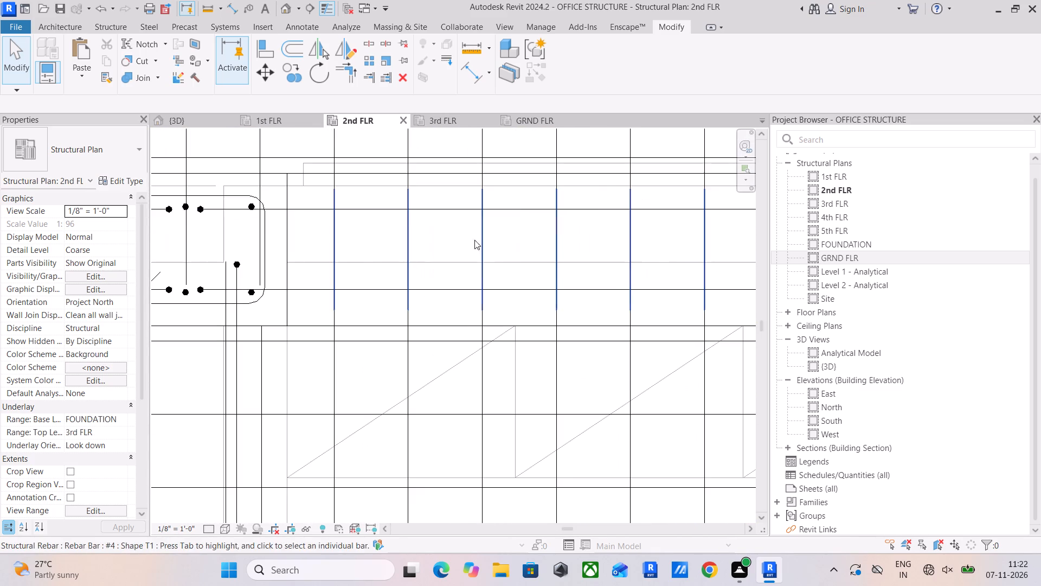
pyautogui.moveTo(448, 192); pyautogui.dragTo(394, 294)
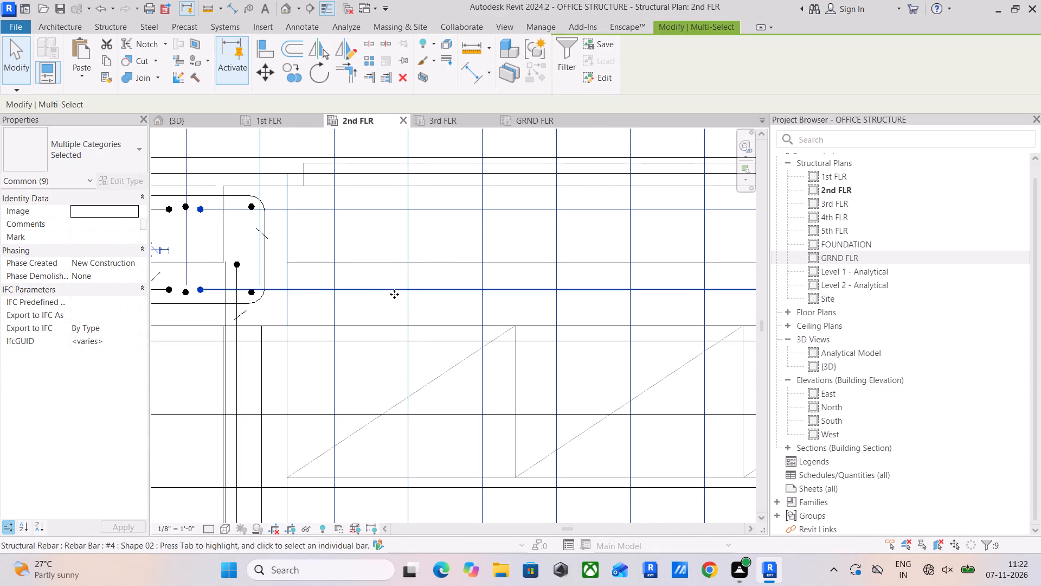
pyautogui.keyDown('shift'); pyautogui.click(414, 381); pyautogui.keyUp('shift')
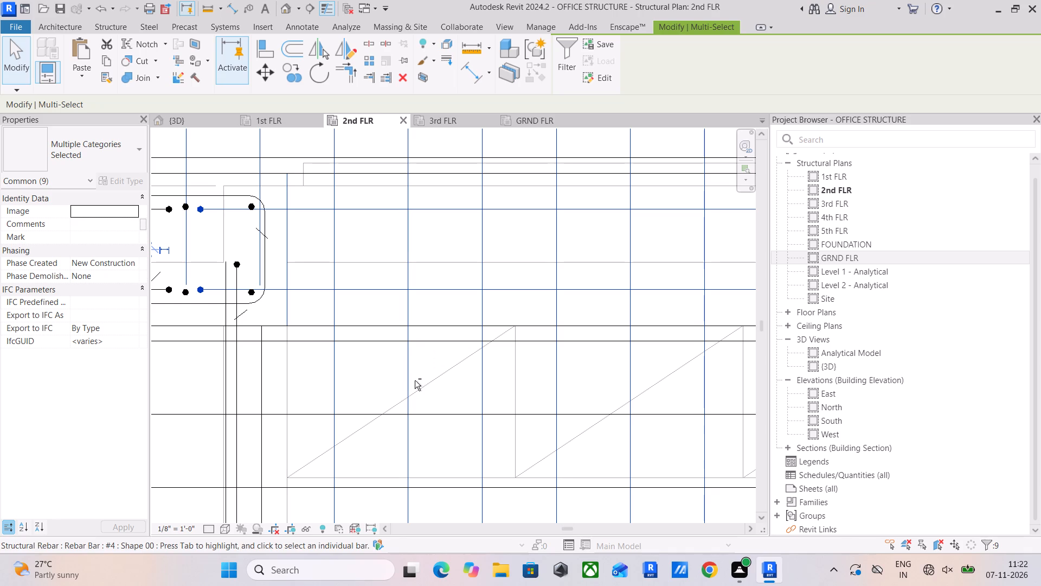
pyautogui.keyDown('shift'); pyautogui.click(409, 379); pyautogui.keyUp('shift')
pyautogui.moveTo(407, 335); pyautogui.dragTo(411, 448, button='middle')
pyautogui.keyDown('shift'); pyautogui.click(411, 234); pyautogui.keyUp('shift')
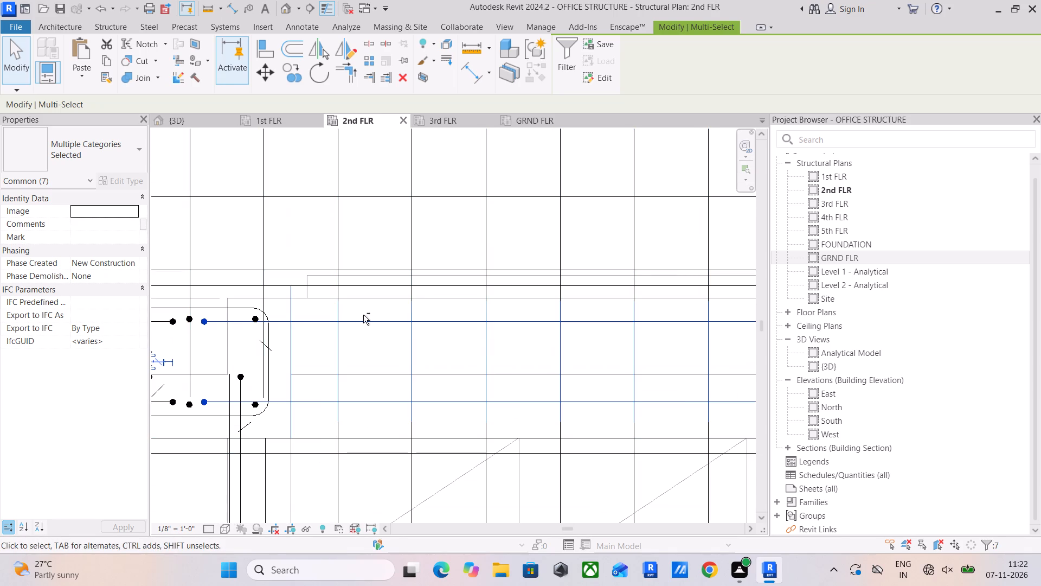
pyautogui.scroll(-5, 314, 337)
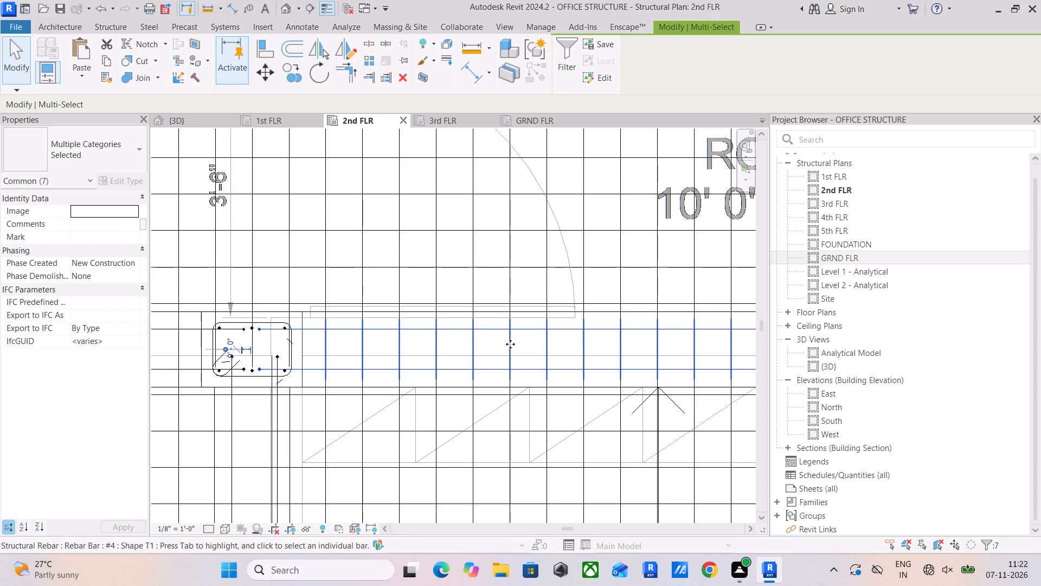
pyautogui.moveTo(481, 314); pyautogui.dragTo(435, 378, button='middle')
pyautogui.scroll(-3, 466, 354)
pyautogui.moveTo(483, 360); pyautogui.dragTo(413, 421, button='middle')
pyautogui.scroll(-2, 478, 353)
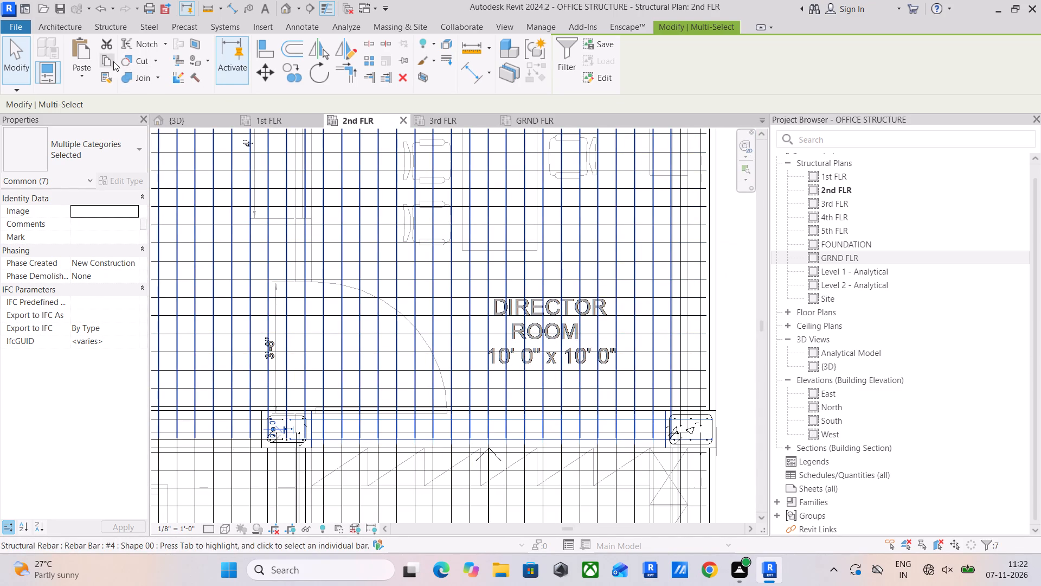
pyautogui.click(109, 60)
pyautogui.click(85, 72)
pyautogui.click(142, 128)
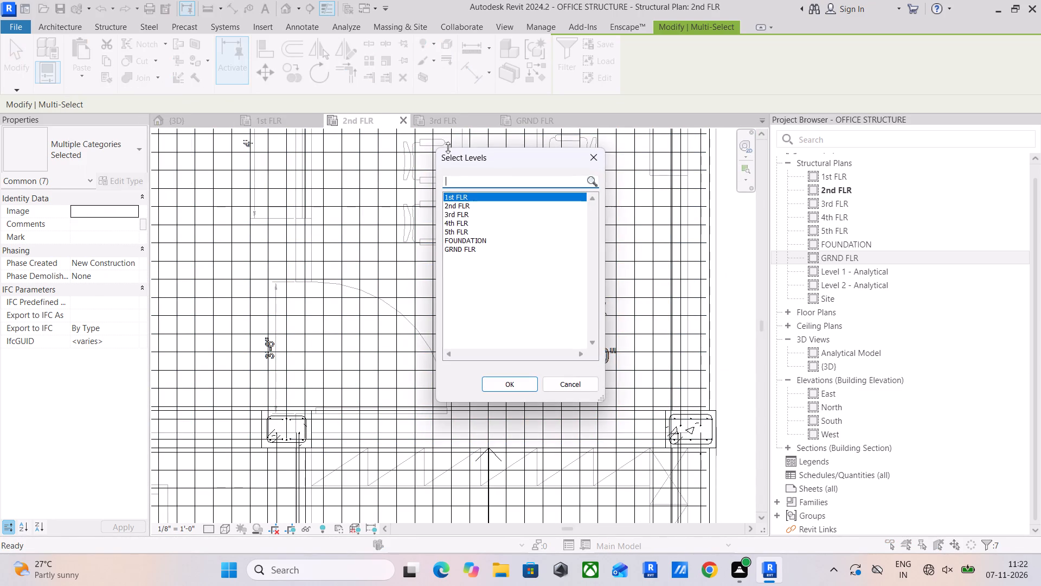
pyautogui.click(458, 214)
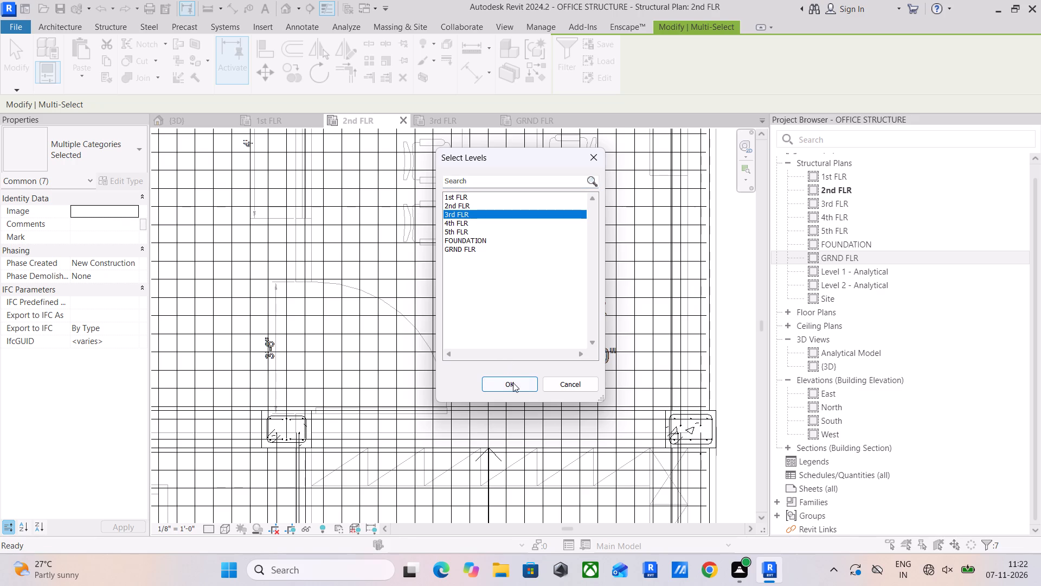
pyautogui.click(513, 383)
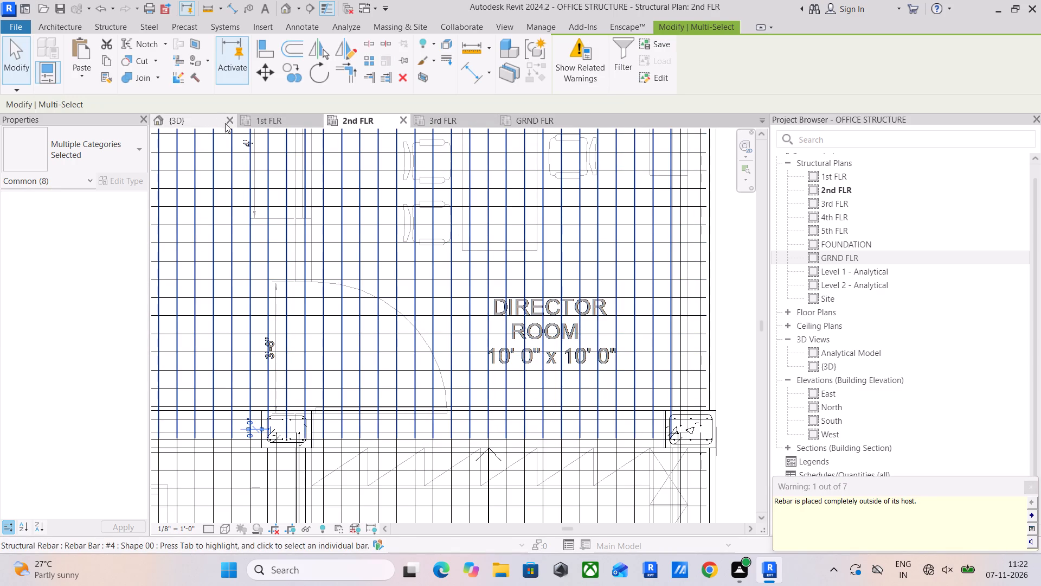
# Isolate the pasted 3rd FLR beam rebar in 3D with a selection box and view the beam from the back.
pyautogui.click(461, 118)
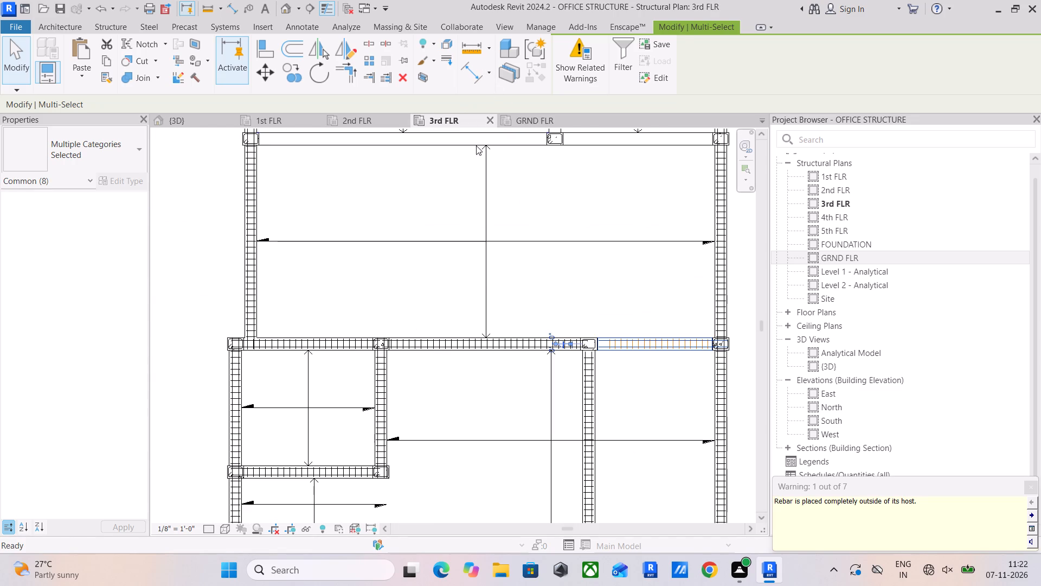
pyautogui.scroll(6, 646, 350)
pyautogui.moveTo(624, 353); pyautogui.dragTo(488, 368, button='middle')
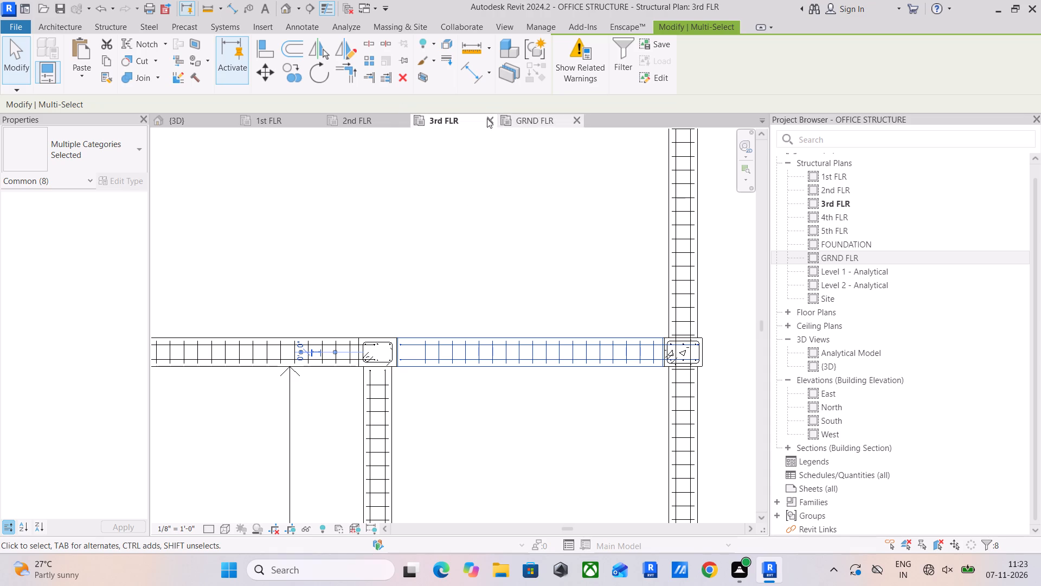
pyautogui.click(417, 74)
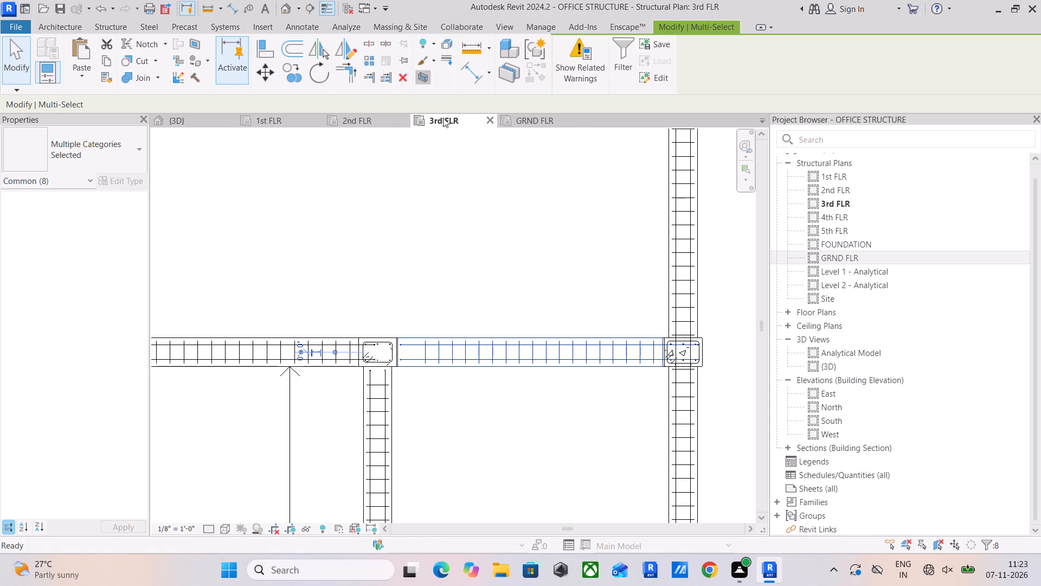
pyautogui.scroll(9, 464, 337)
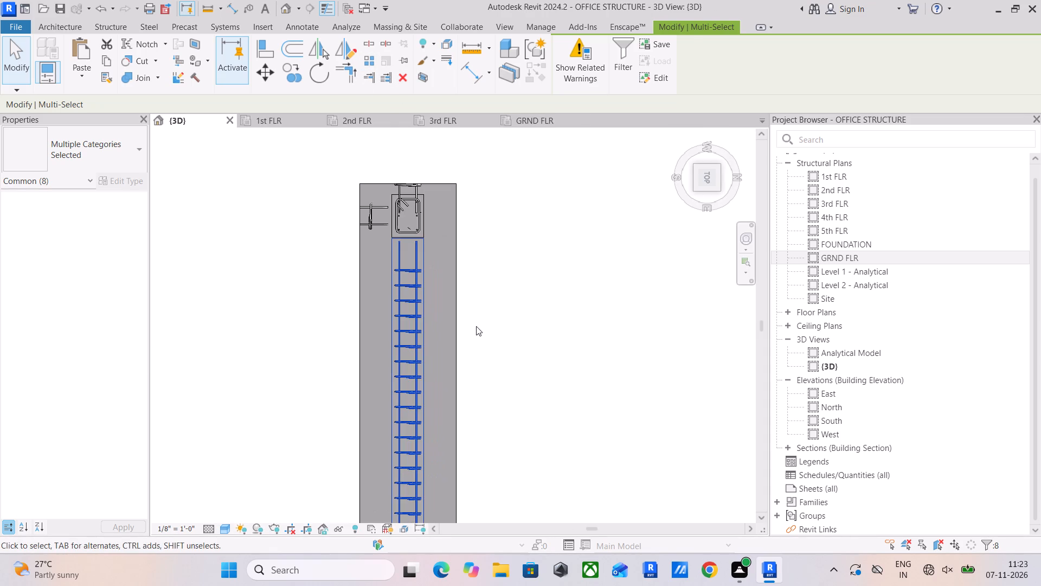
pyautogui.keyDown('shift'); pyautogui.moveTo(480, 330); pyautogui.dragTo(324, 109, button='middle'); pyautogui.keyUp('shift')
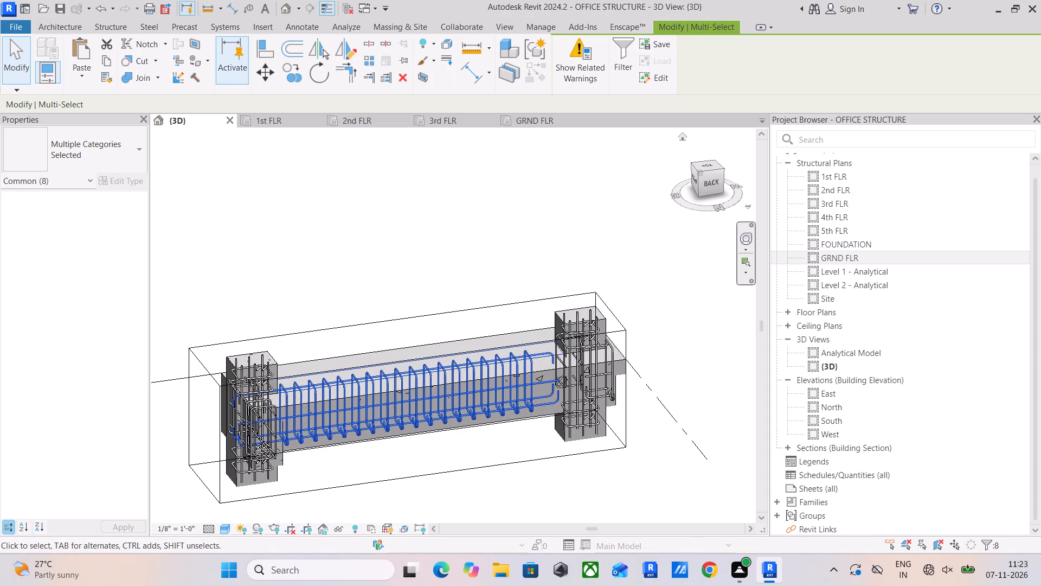
pyautogui.click(710, 176)
pyautogui.scroll(3, 269, 315)
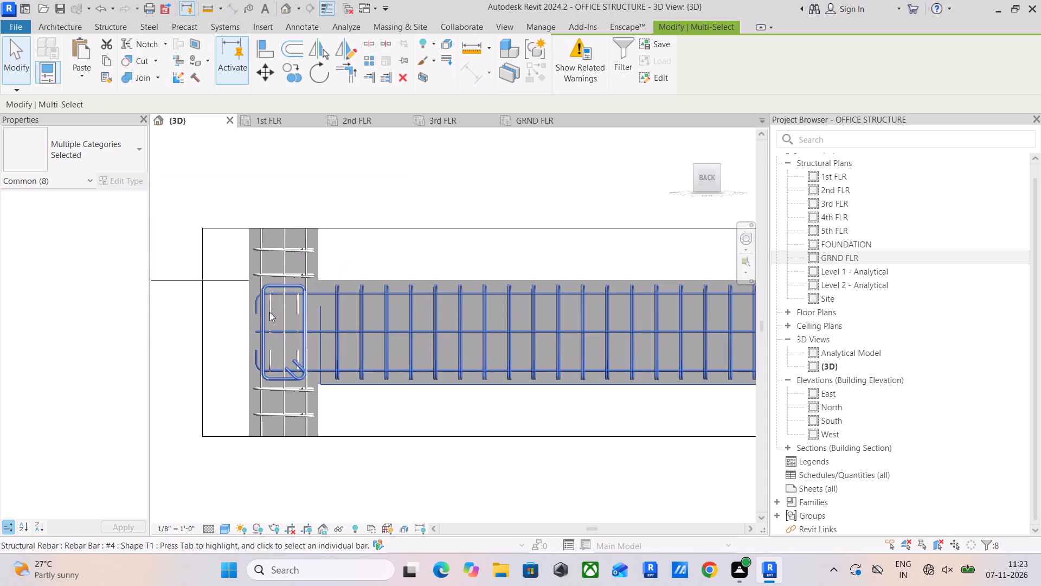
pyautogui.scroll(-4, 269, 312)
pyautogui.moveTo(338, 324); pyautogui.dragTo(254, 336, button='middle')
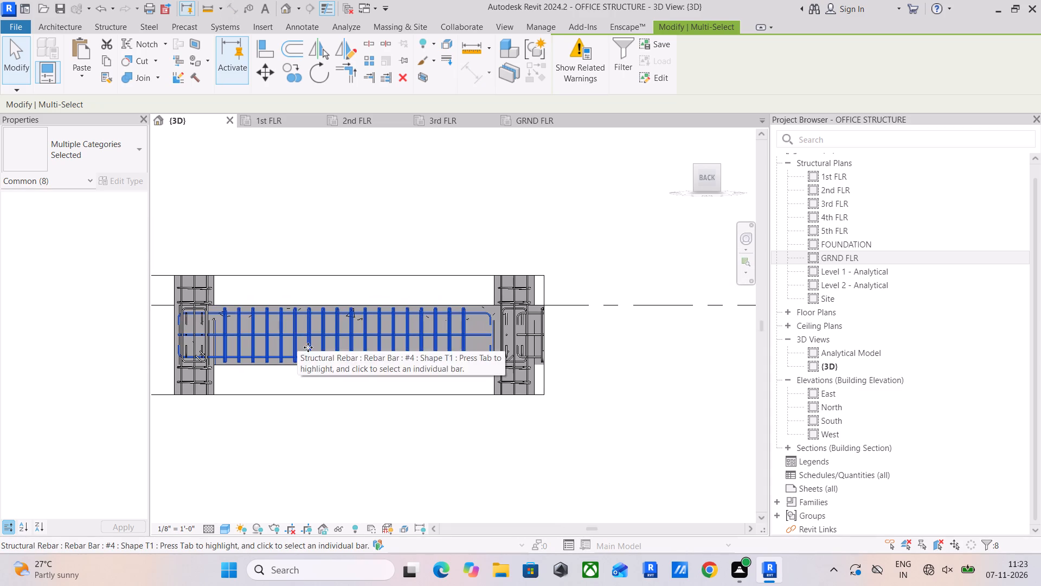
# Extend the section box downward so it also encloses the 2nd FLR and 1st FLR beams.
pyautogui.moveTo(447, 445); pyautogui.dragTo(439, 435)
pyautogui.click(422, 400)
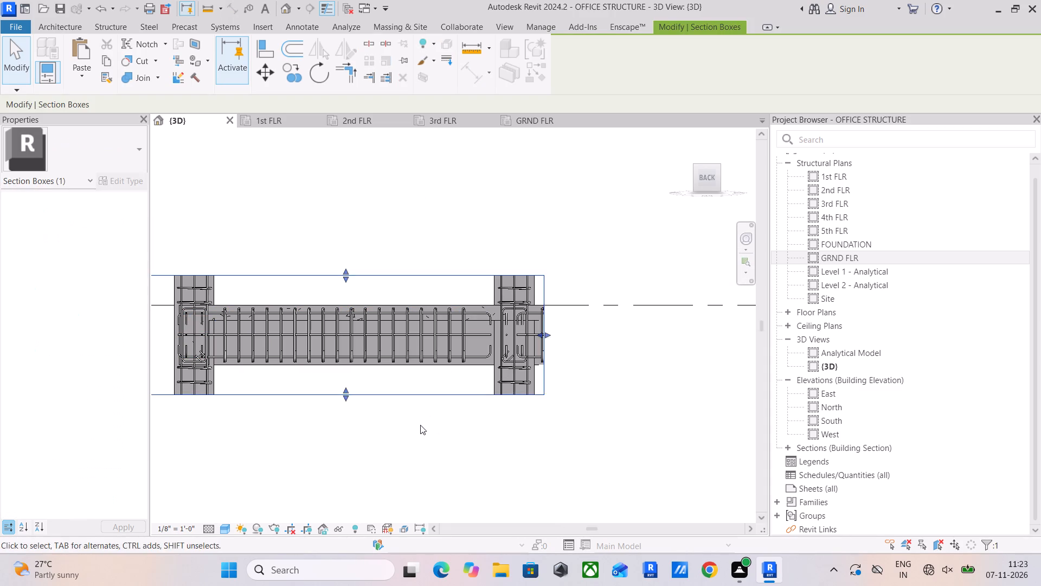
pyautogui.scroll(-4, 420, 426)
pyautogui.moveTo(419, 425); pyautogui.dragTo(486, 375, button='middle')
pyautogui.moveTo(447, 362); pyautogui.dragTo(448, 561)
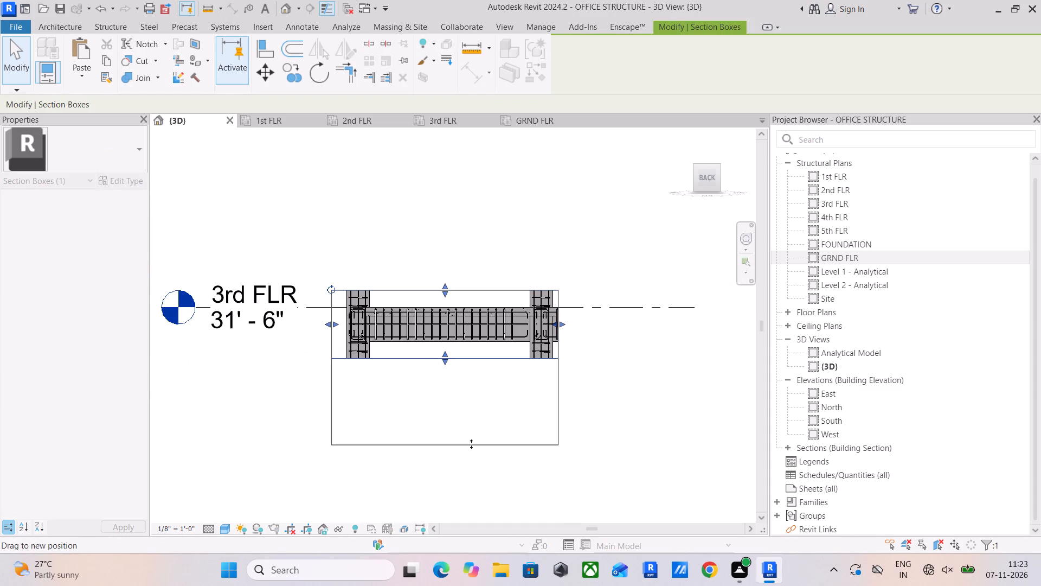
pyautogui.moveTo(471, 444); pyautogui.dragTo(483, 192, button='middle')
pyautogui.scroll(-5, 472, 230)
pyautogui.click(483, 352)
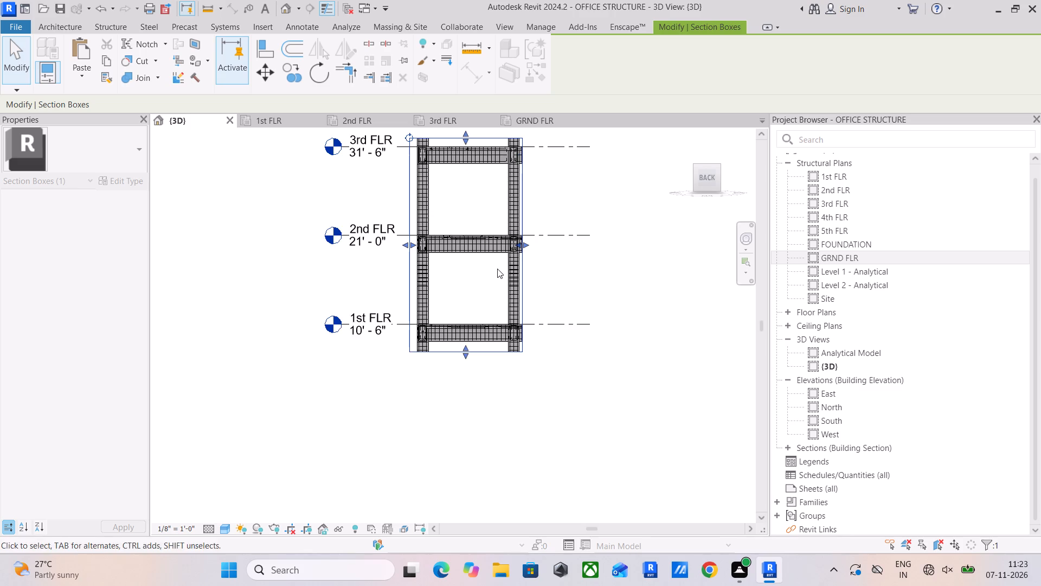
# Align the hooked end of the 3rd FLR beam's top #4 bar with the matching bar end in the 2nd FLR beam.
pyautogui.moveTo(497, 269); pyautogui.dragTo(465, 425, button='middle')
pyautogui.scroll(10, 455, 378)
pyautogui.moveTo(455, 375); pyautogui.dragTo(412, 372, button='middle')
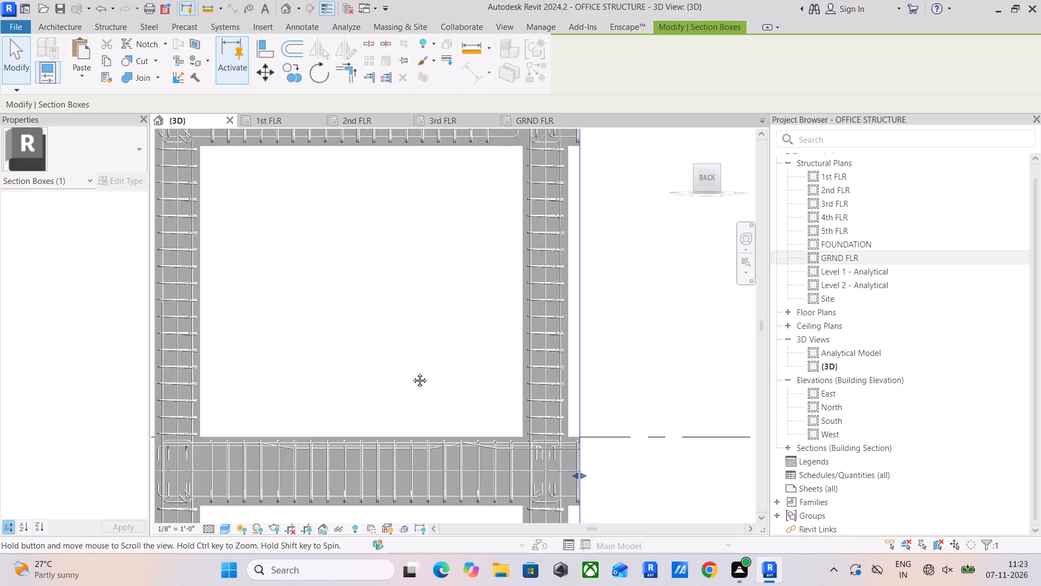
pyautogui.moveTo(412, 372); pyautogui.dragTo(367, 412, button='middle')
pyautogui.click(262, 46)
pyautogui.scroll(3, 508, 476)
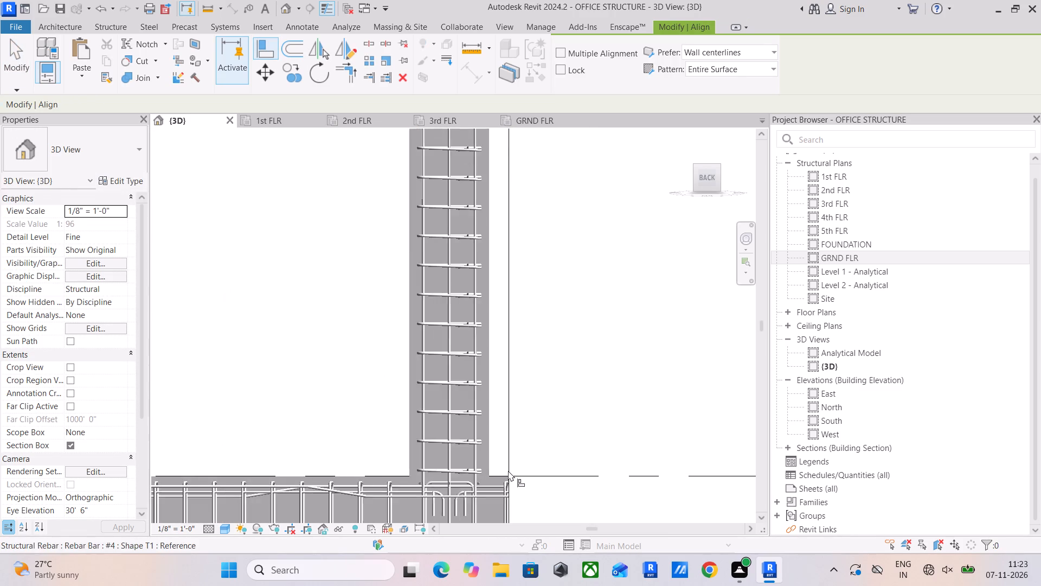
pyautogui.scroll(2, 508, 470)
pyautogui.moveTo(508, 470); pyautogui.dragTo(561, 235, button='middle')
pyautogui.scroll(4, 504, 275)
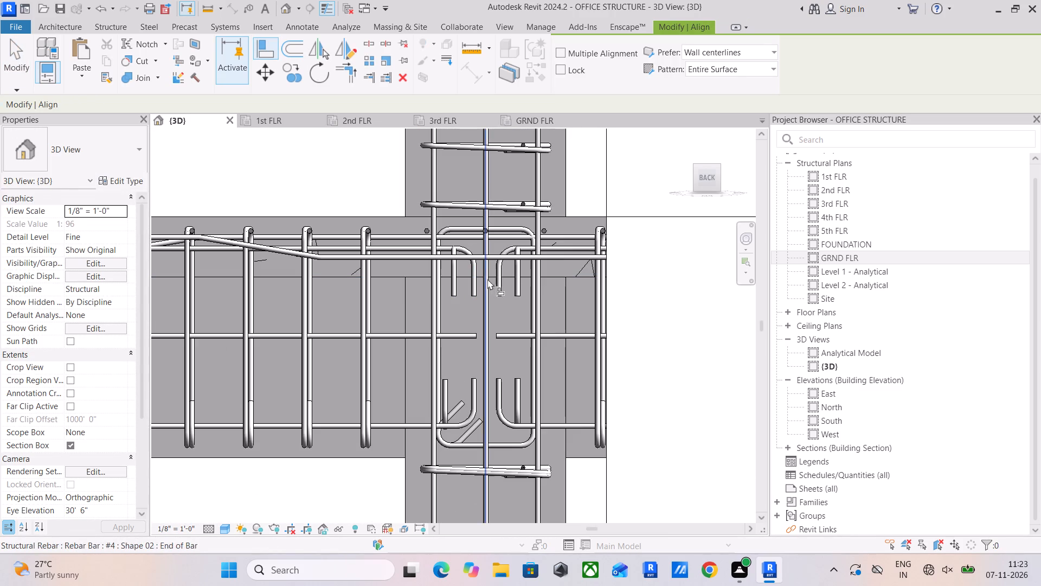
pyautogui.scroll(4, 476, 279)
pyautogui.click(476, 279)
pyautogui.scroll(-11, 492, 231)
pyautogui.moveTo(496, 239); pyautogui.dragTo(491, 490, button='middle')
pyautogui.moveTo(530, 332); pyautogui.dragTo(553, 528, button='middle')
pyautogui.moveTo(548, 367); pyautogui.dragTo(547, 456, button='middle')
pyautogui.scroll(4, 491, 252)
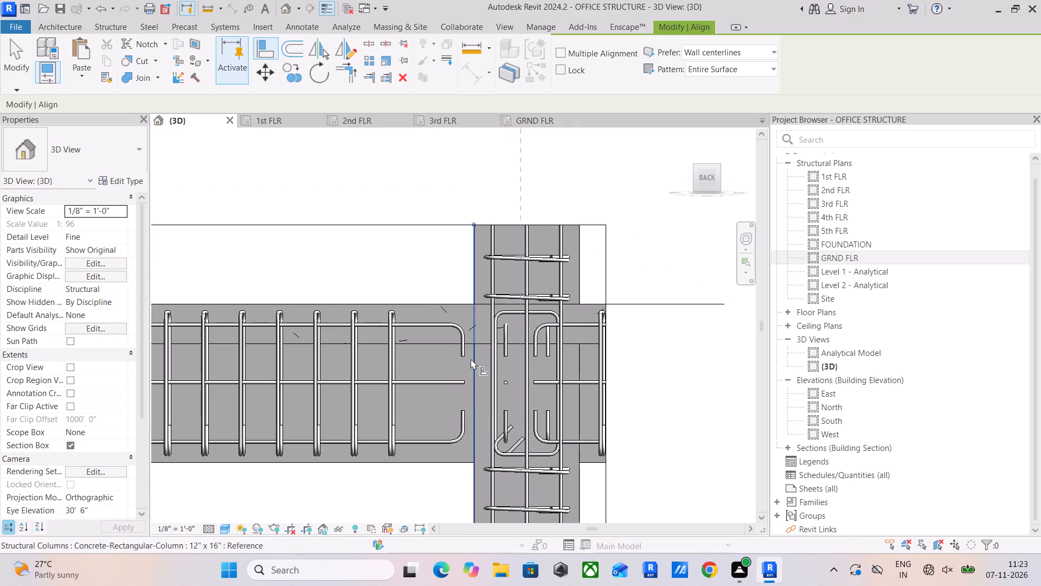
pyautogui.click(462, 349)
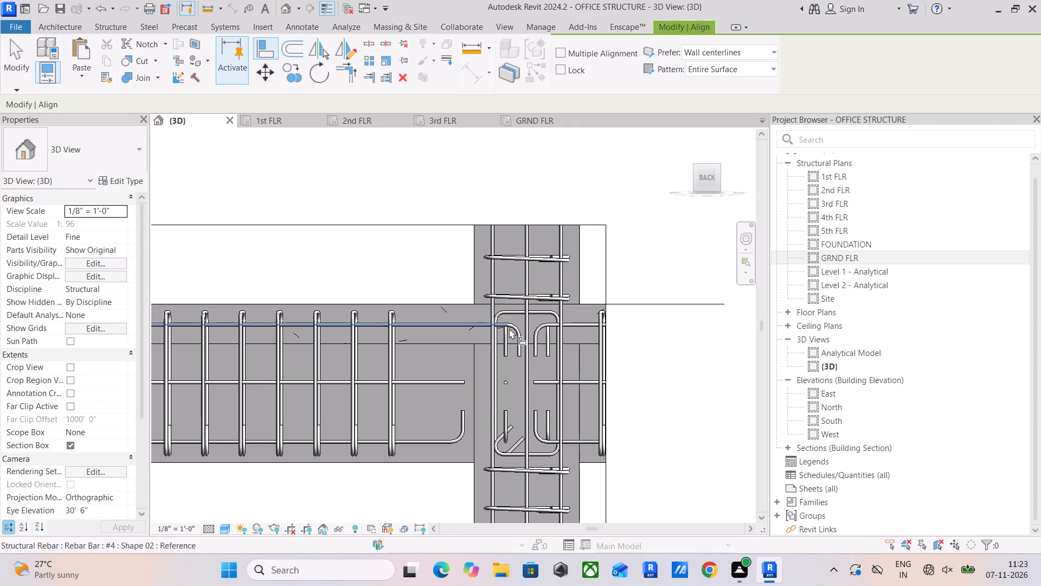
# Align the hooked end of one bottom #4 bar with the top bar's end inside the 3rd FLR column.
pyautogui.scroll(4, 522, 345)
pyautogui.click(519, 345)
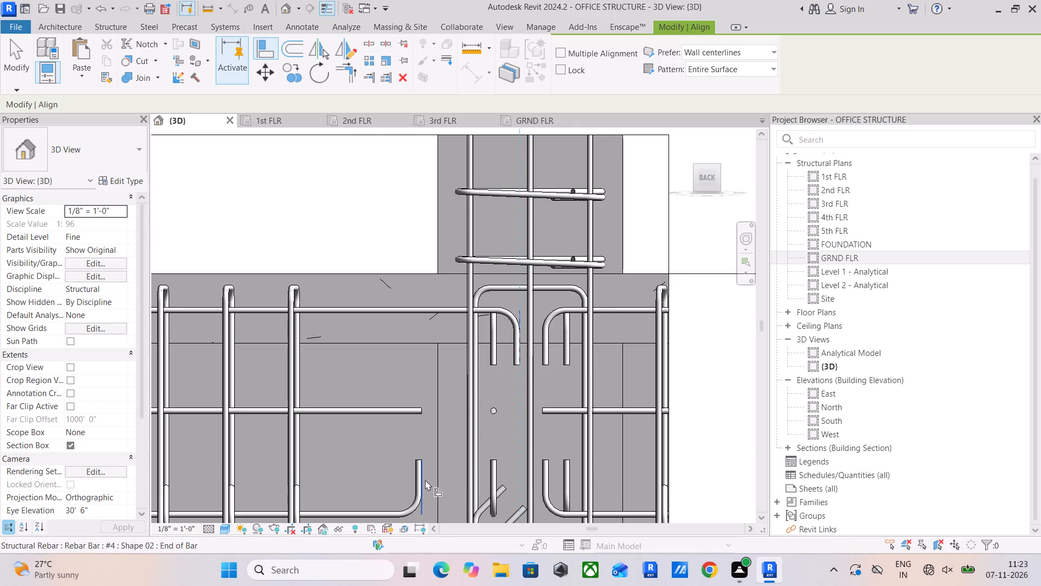
pyautogui.click(425, 480)
# Align the ends of both mid-height #4 bars with the top bar's hooked end in the 3rd FLR beam.
pyautogui.moveTo(450, 396); pyautogui.dragTo(516, 349, button='middle')
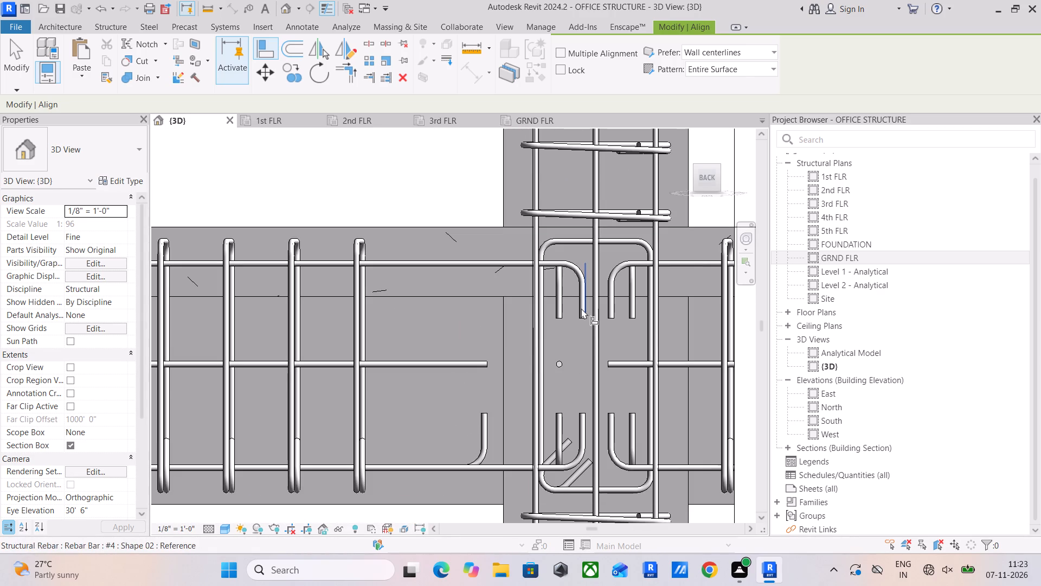
pyautogui.moveTo(583, 308); pyautogui.dragTo(571, 317)
pyautogui.click(486, 361)
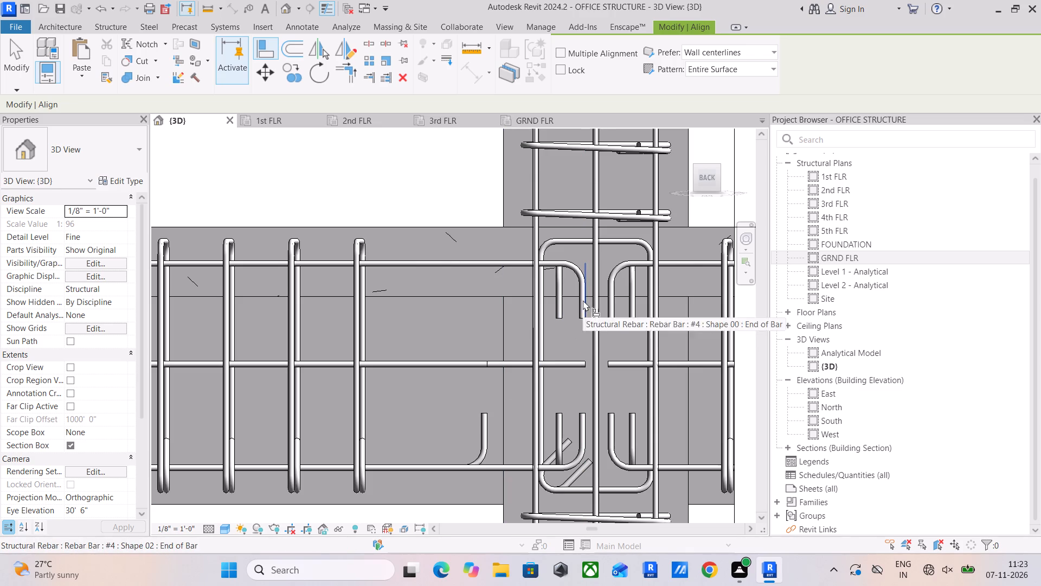
pyautogui.click(583, 300)
pyautogui.click(490, 362)
pyautogui.scroll(-5, 521, 389)
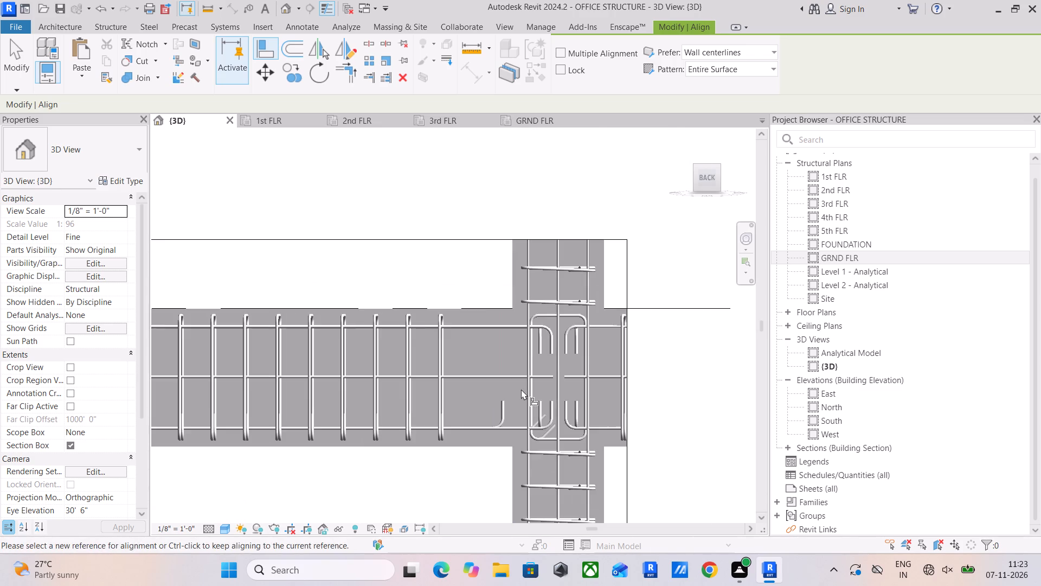
pyautogui.press('Escape')
pyautogui.press('Escape')
pyautogui.press('Escape')
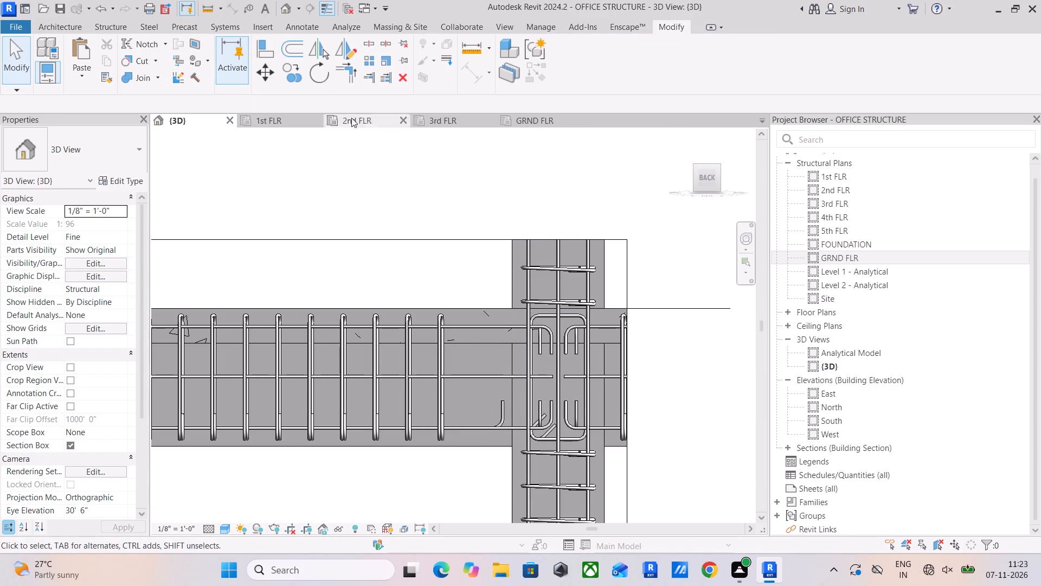
# Align the remaining short bottom bar's hooked end with the already aligned bottom bar in the 3rd FLR column.
pyautogui.click(269, 50)
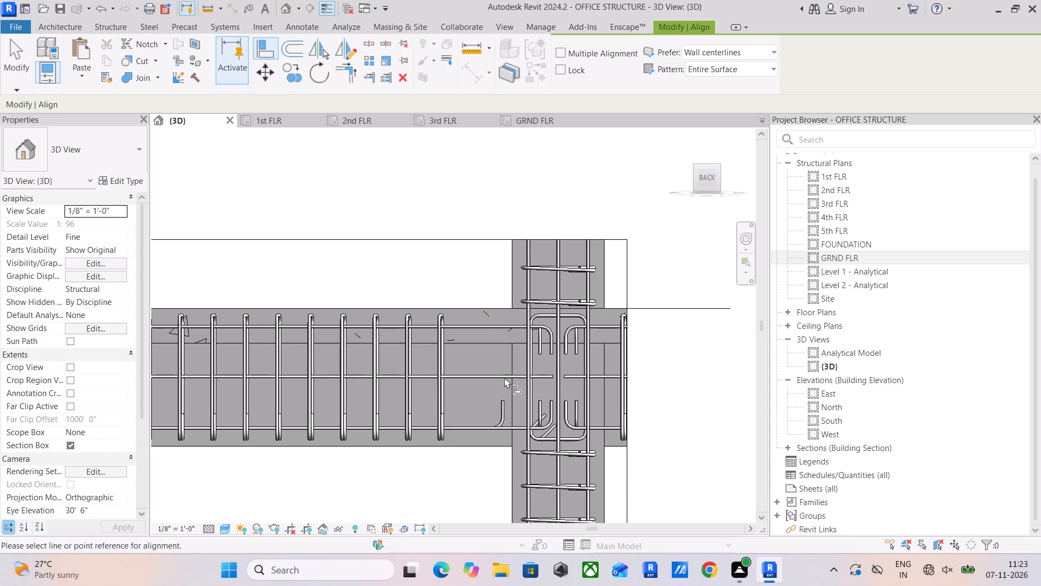
pyautogui.scroll(4, 507, 411)
pyautogui.click(580, 412)
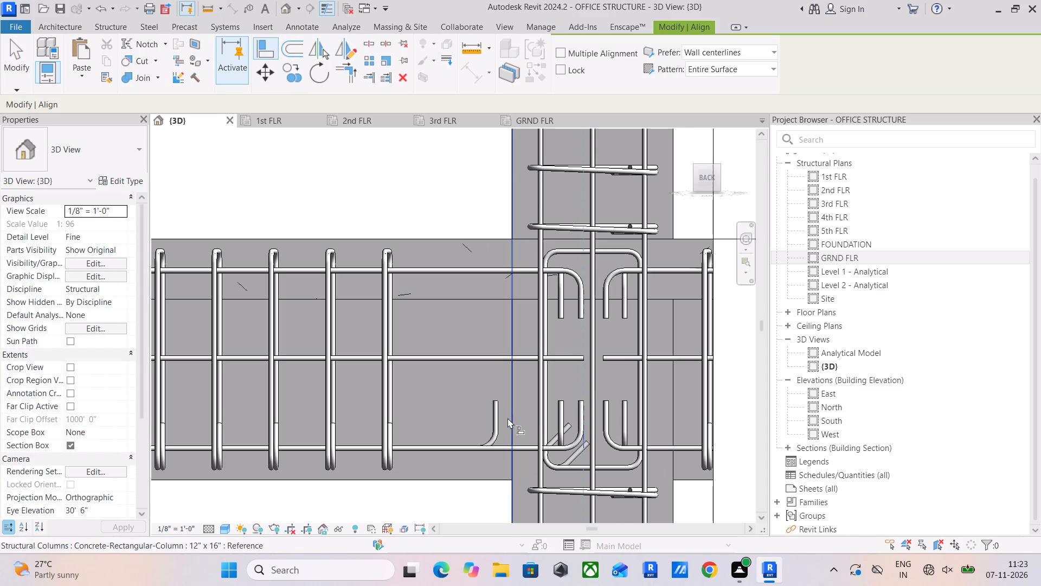
pyautogui.click(499, 420)
pyautogui.press('Escape')
pyautogui.press('Escape')
pyautogui.scroll(-2, 465, 311)
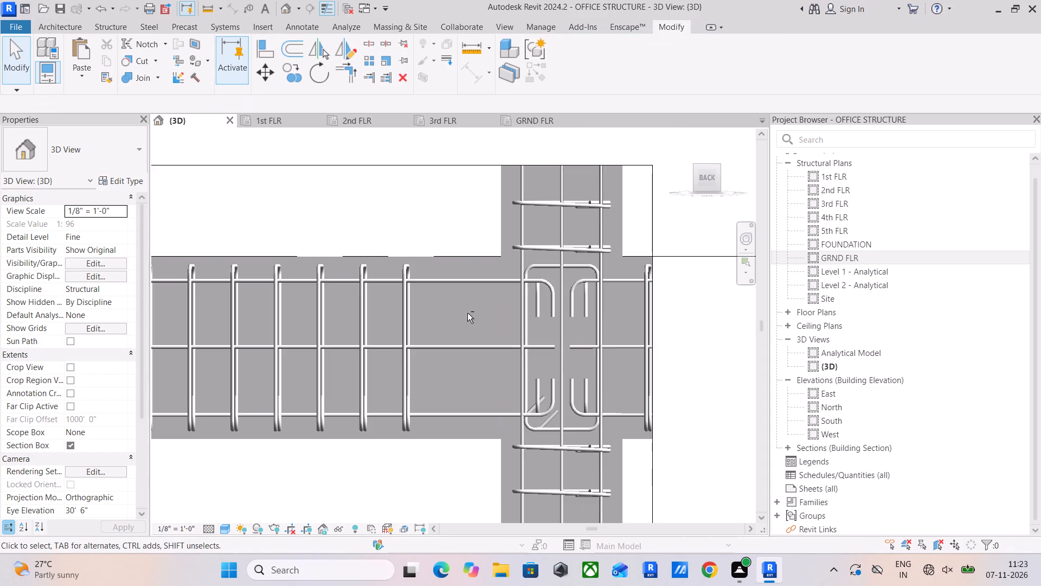
# Mirror a copy of the 3rd FLR beam's hooked top #4 bar across a drawn axis along the beam's centreline.
pyautogui.keyDown('shift'); pyautogui.moveTo(479, 336); pyautogui.dragTo(543, 434, button='middle'); pyautogui.keyUp('shift')
pyautogui.moveTo(511, 395); pyautogui.dragTo(597, 434, button='middle')
pyautogui.scroll(4, 479, 265)
pyautogui.moveTo(484, 256); pyautogui.dragTo(497, 296, button='middle')
pyautogui.click(472, 235)
pyautogui.scroll(-9, 492, 304)
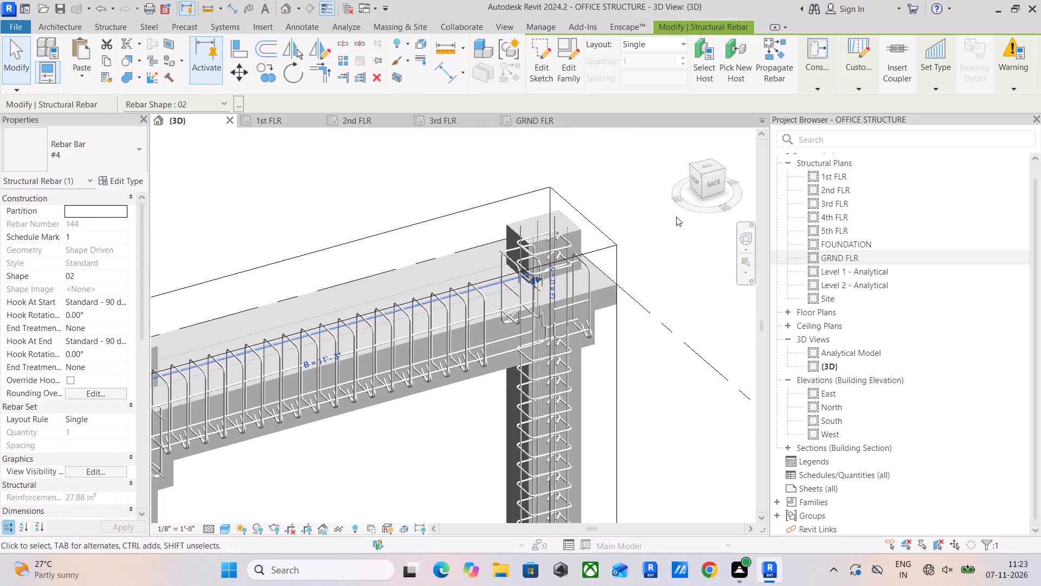
pyautogui.click(710, 163)
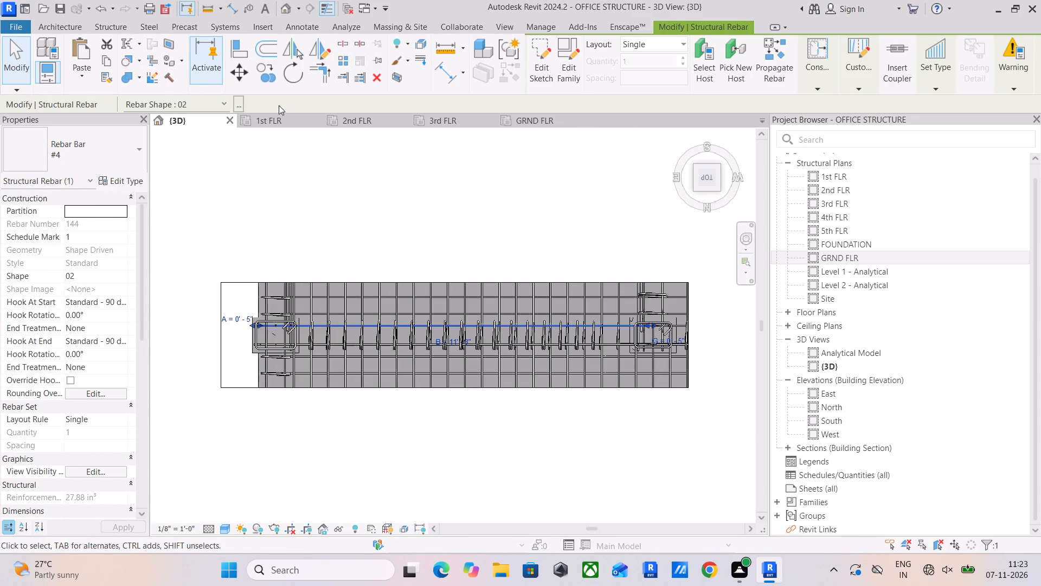
pyautogui.click(314, 53)
pyautogui.scroll(5, 400, 409)
pyautogui.scroll(5, 494, 294)
pyautogui.moveTo(489, 318); pyautogui.dragTo(475, 412, button='middle')
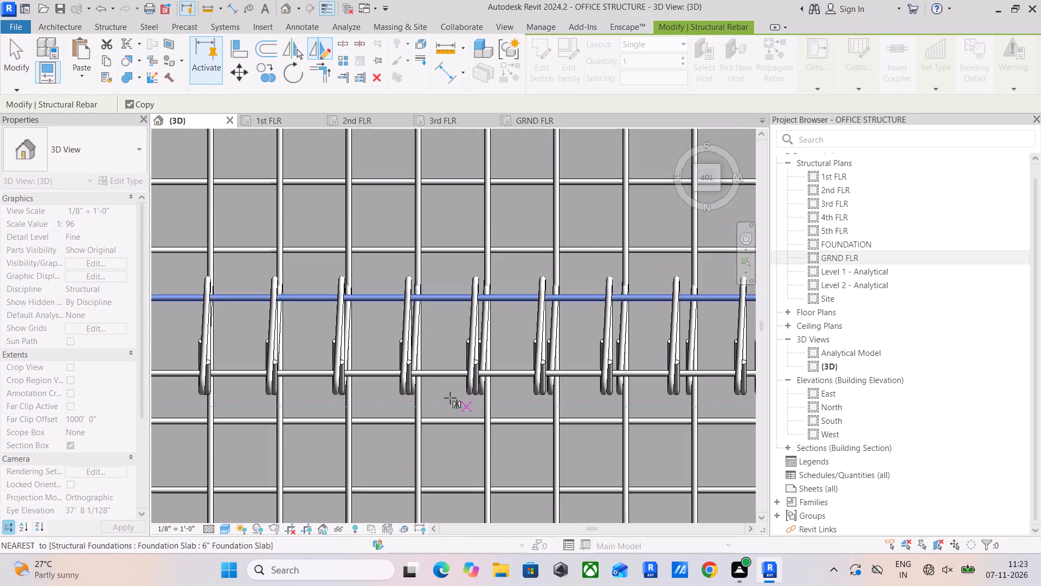
pyautogui.scroll(2, 433, 376)
pyautogui.moveTo(451, 322); pyautogui.dragTo(443, 322)
pyautogui.click(432, 323)
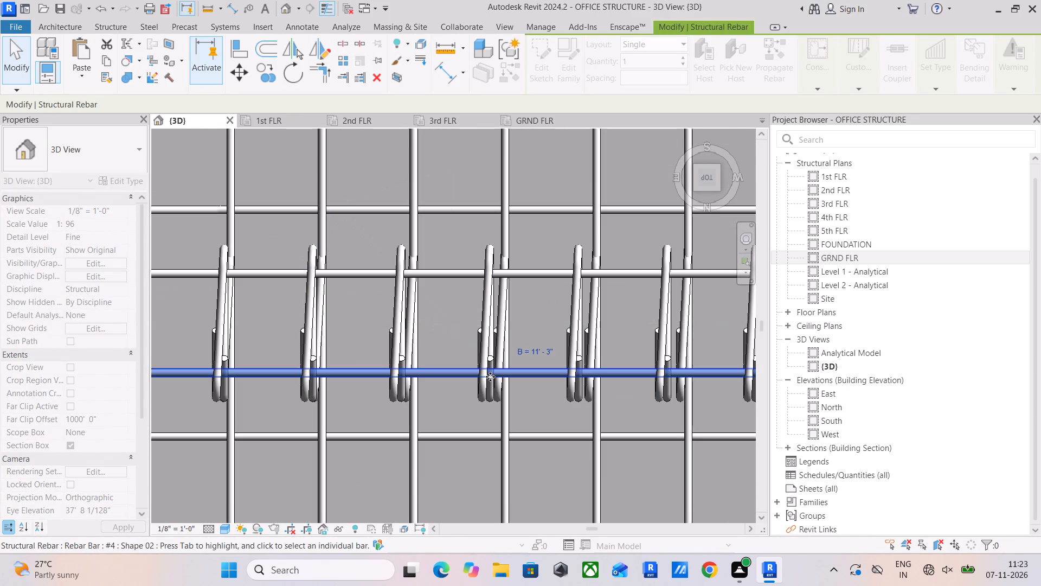
pyautogui.press('Escape')
pyautogui.press('Escape')
pyautogui.press('Escape')
# Delete the hooked top #4 bar on the south side of the 3rd FLR beam.
pyautogui.click(441, 369)
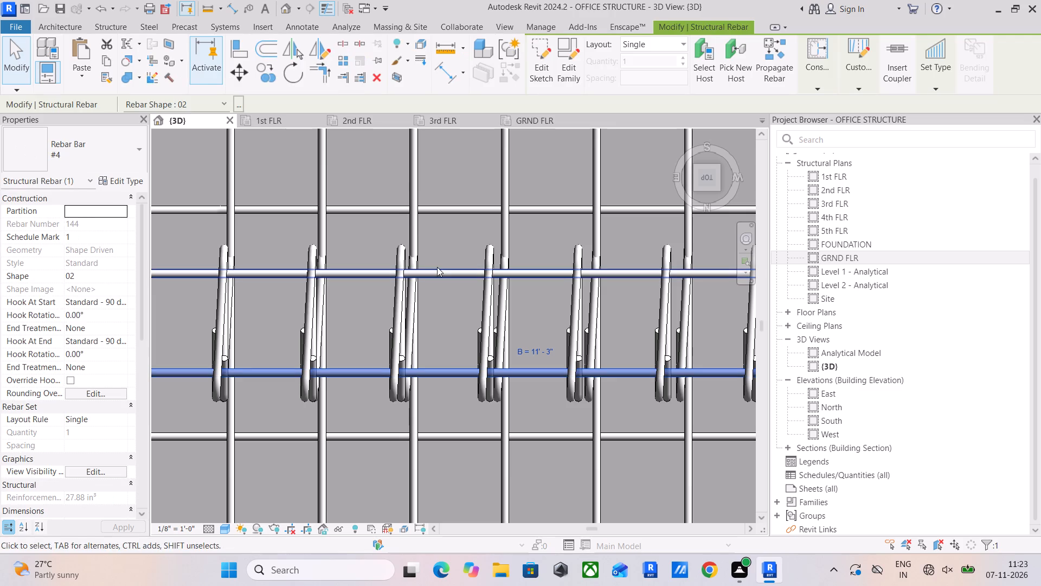
pyautogui.click(437, 267)
pyautogui.press('Delete')
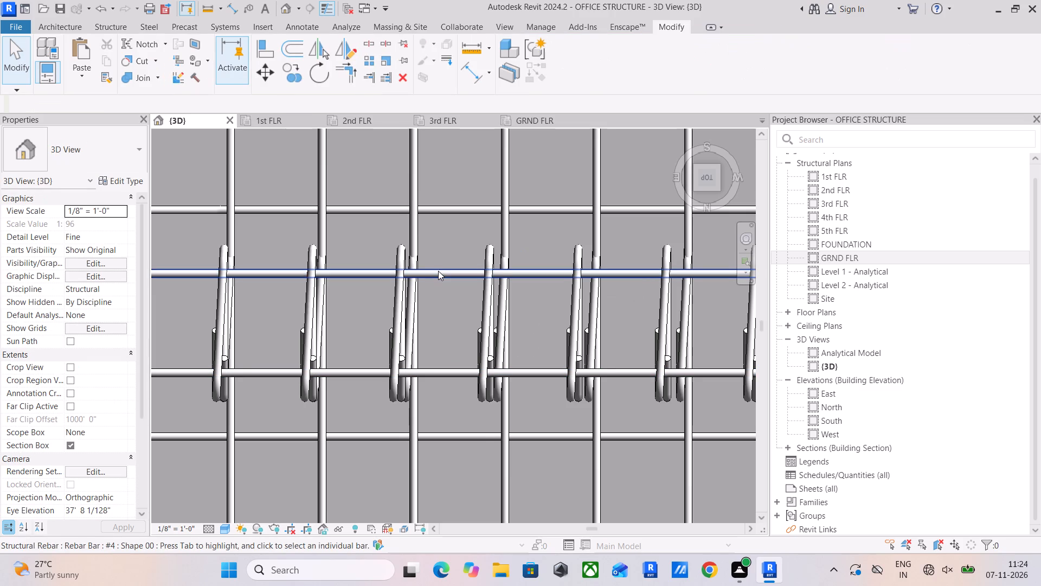
# Mirror a copy of the north-side top #4 bar across the beam's centreline to the south side.
pyautogui.click(520, 366)
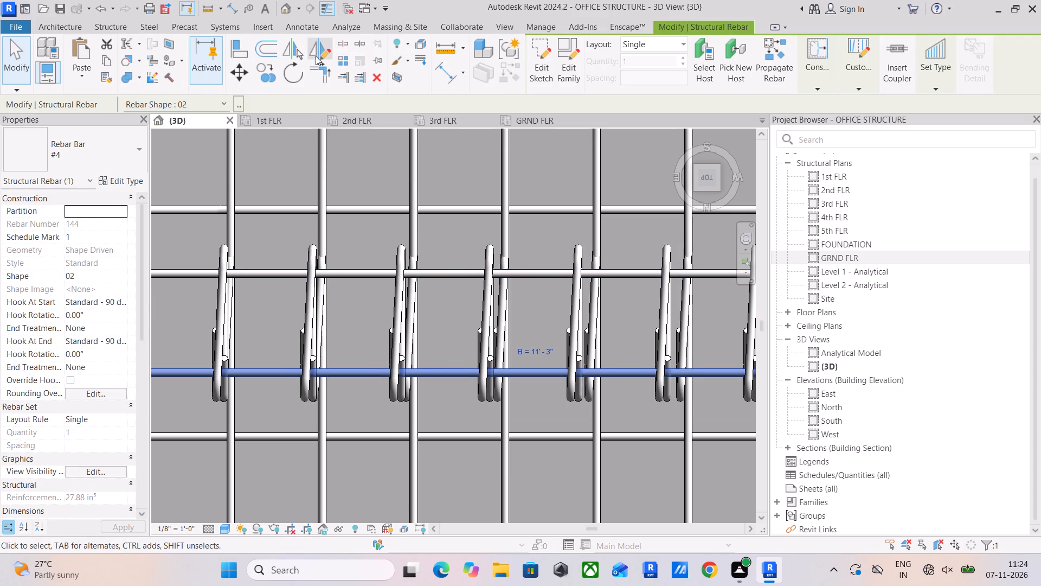
pyautogui.click(319, 50)
pyautogui.moveTo(542, 320); pyautogui.dragTo(531, 320)
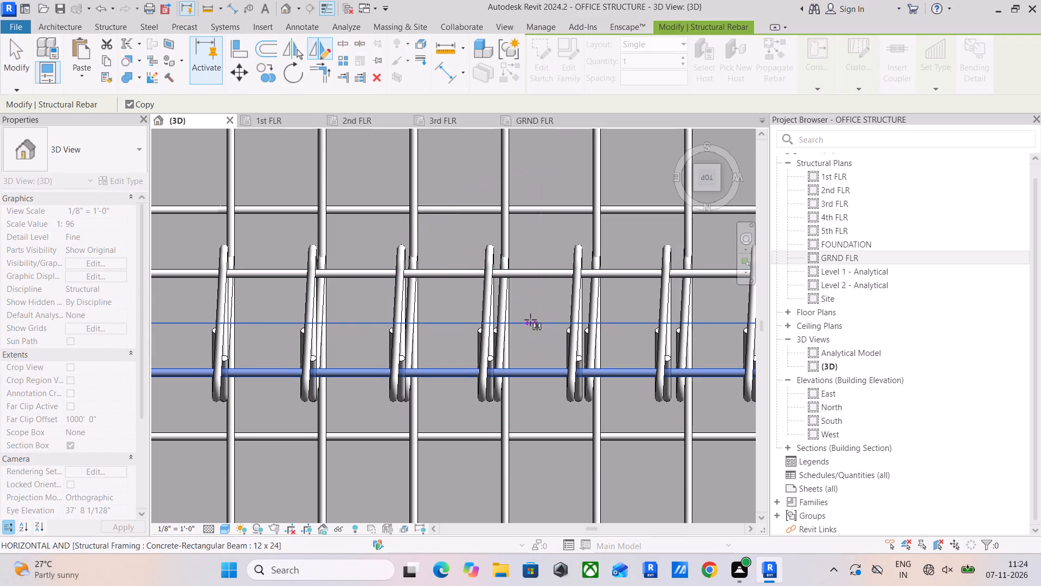
pyautogui.click(528, 320)
pyautogui.press('Escape')
# Delete one of the overlapping straight mid-height #4 bars on the south side of the 3rd FLR beam.
pyautogui.scroll(-2, 499, 366)
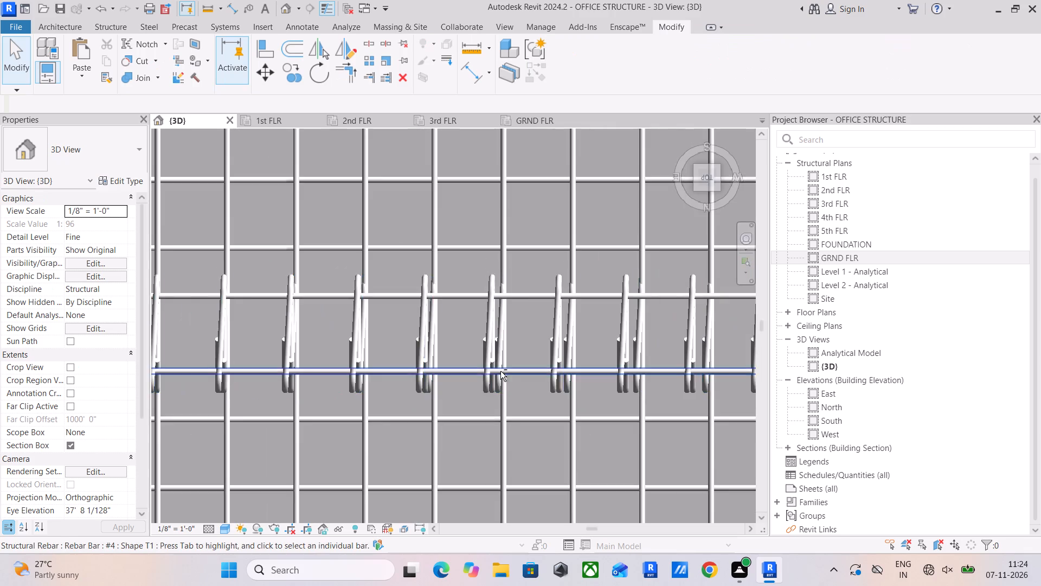
pyautogui.keyDown('shift'); pyautogui.moveTo(500, 371); pyautogui.dragTo(516, 236, button='middle'); pyautogui.keyUp('shift')
pyautogui.click(531, 413)
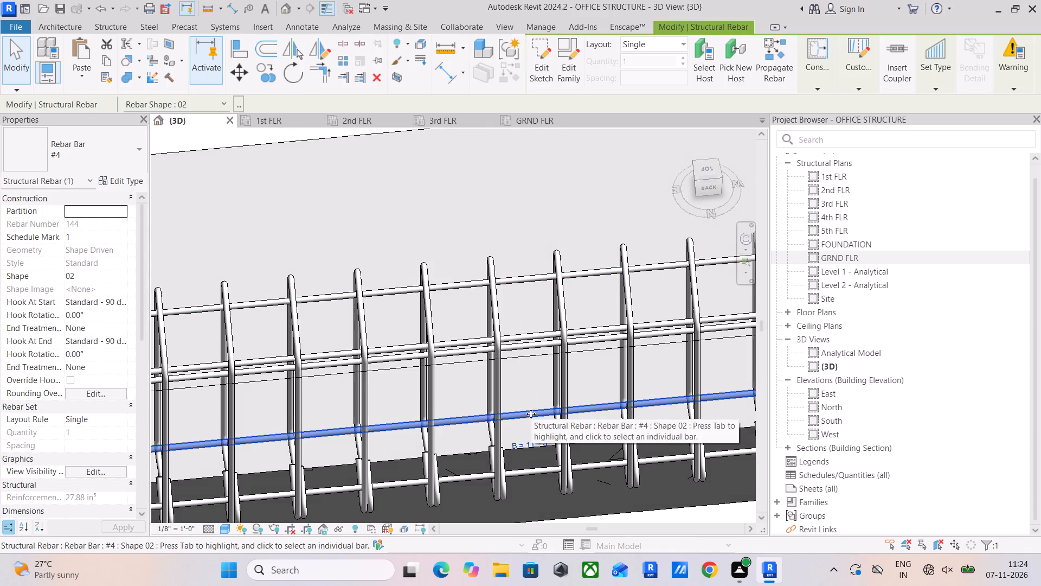
pyautogui.click(531, 347)
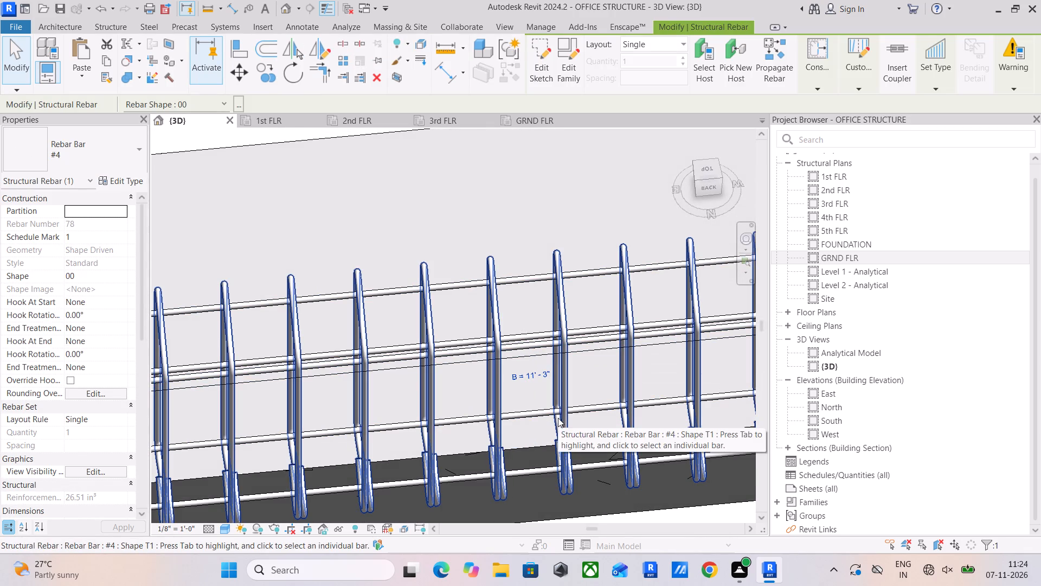
pyautogui.press('Delete')
# Mirror a copy of the remaining south-side mid-height #4 bar across a drawn axis along the beam's centreline.
pyautogui.click(541, 346)
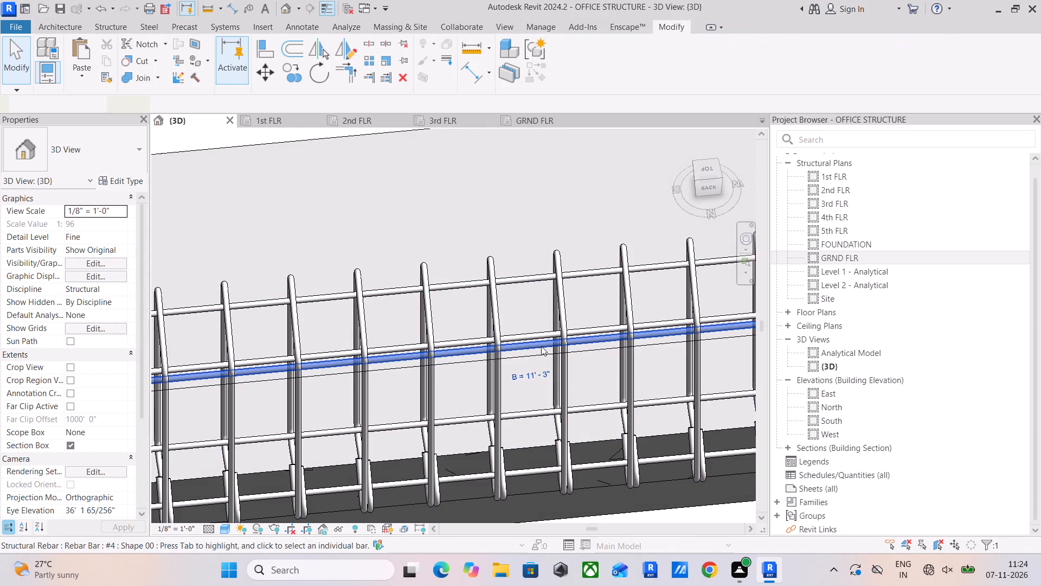
pyautogui.scroll(-2, 541, 346)
pyautogui.keyDown('shift'); pyautogui.moveTo(564, 370); pyautogui.dragTo(613, 273, button='middle'); pyautogui.keyUp('shift')
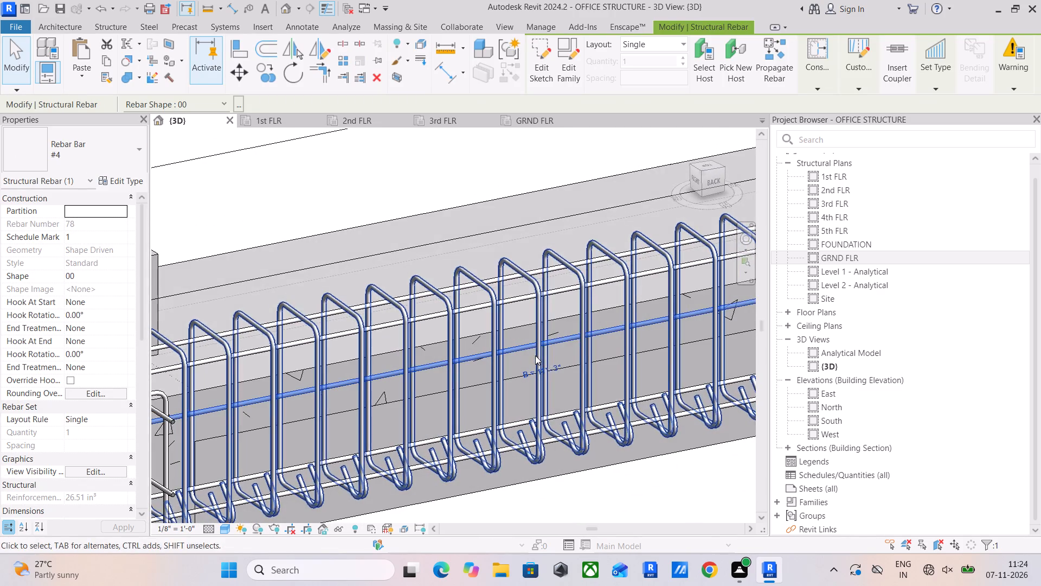
pyautogui.keyDown('shift'); pyautogui.moveTo(535, 356); pyautogui.dragTo(571, 352, button='middle'); pyautogui.keyUp('shift')
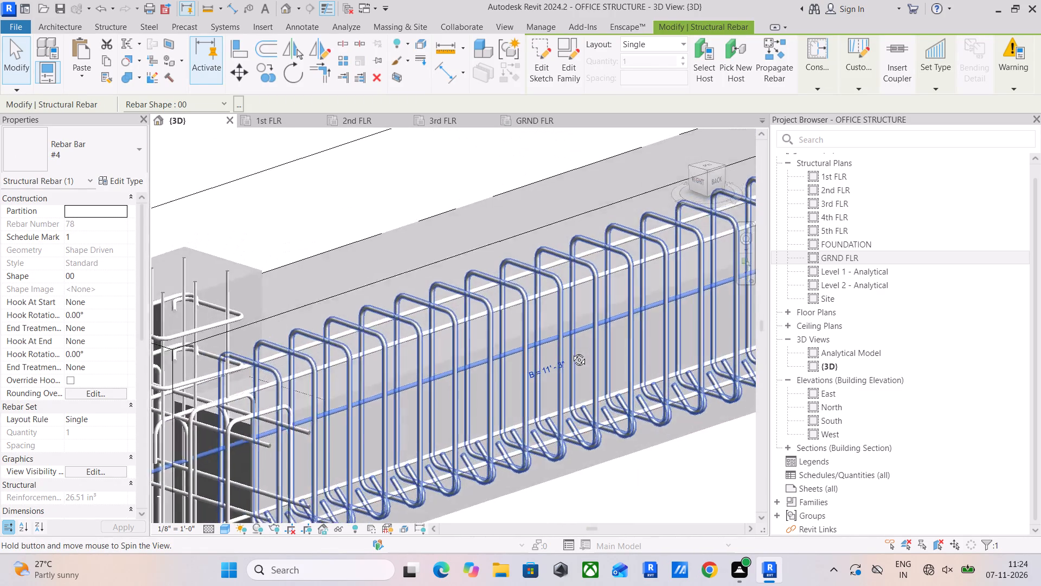
pyautogui.keyDown('shift'); pyautogui.moveTo(571, 352); pyautogui.dragTo(570, 358, button='middle'); pyautogui.keyUp('shift')
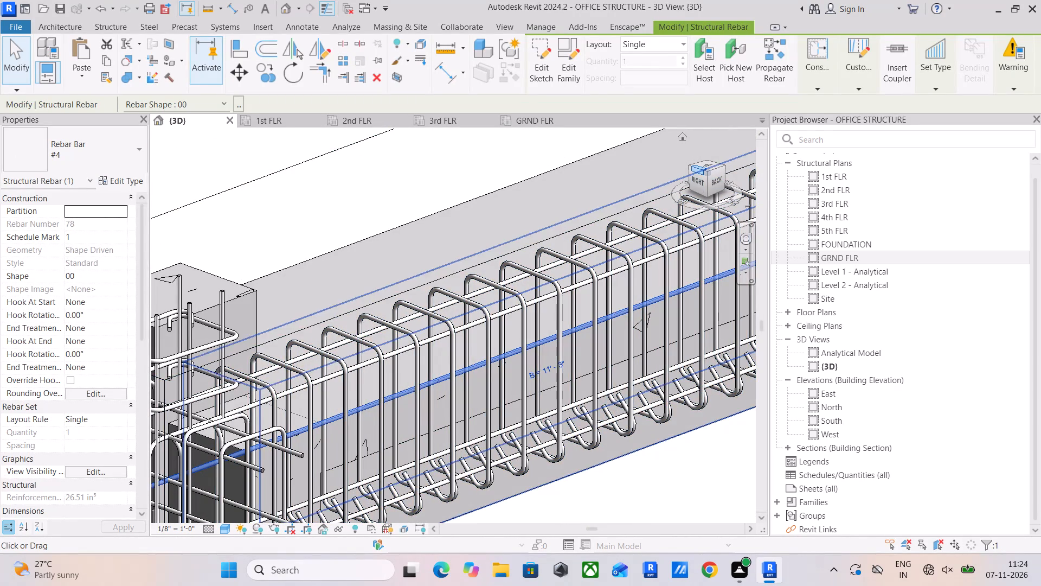
pyautogui.click(705, 169)
pyautogui.click(706, 167)
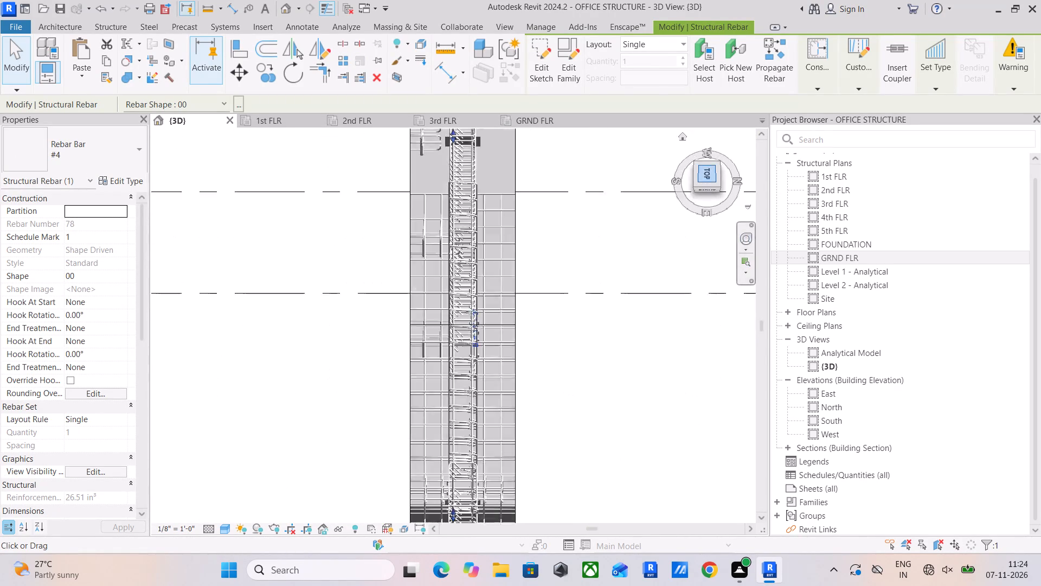
pyautogui.click(316, 52)
pyautogui.scroll(9, 474, 353)
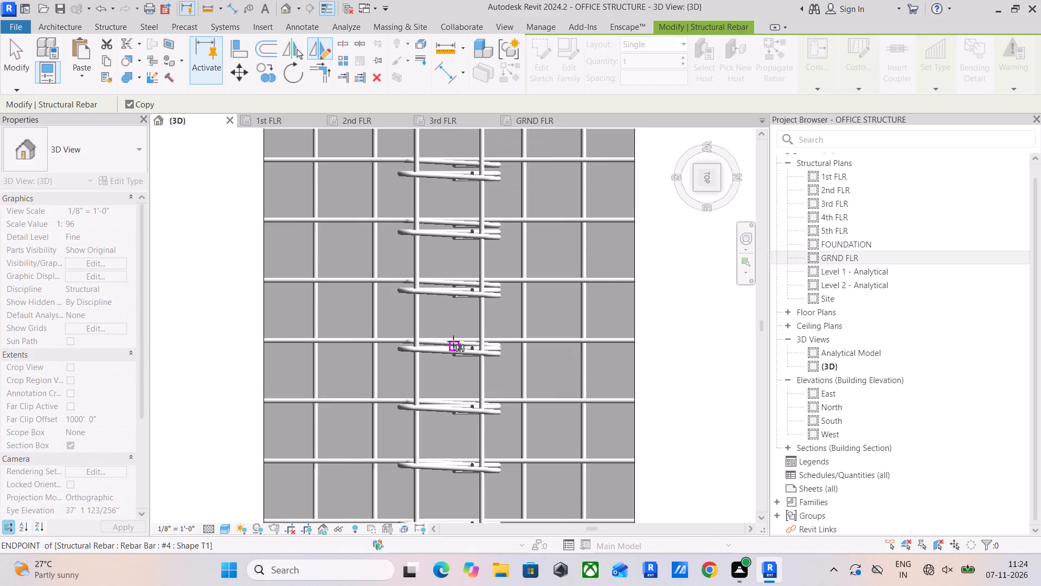
pyautogui.click(453, 324)
pyautogui.click(448, 307)
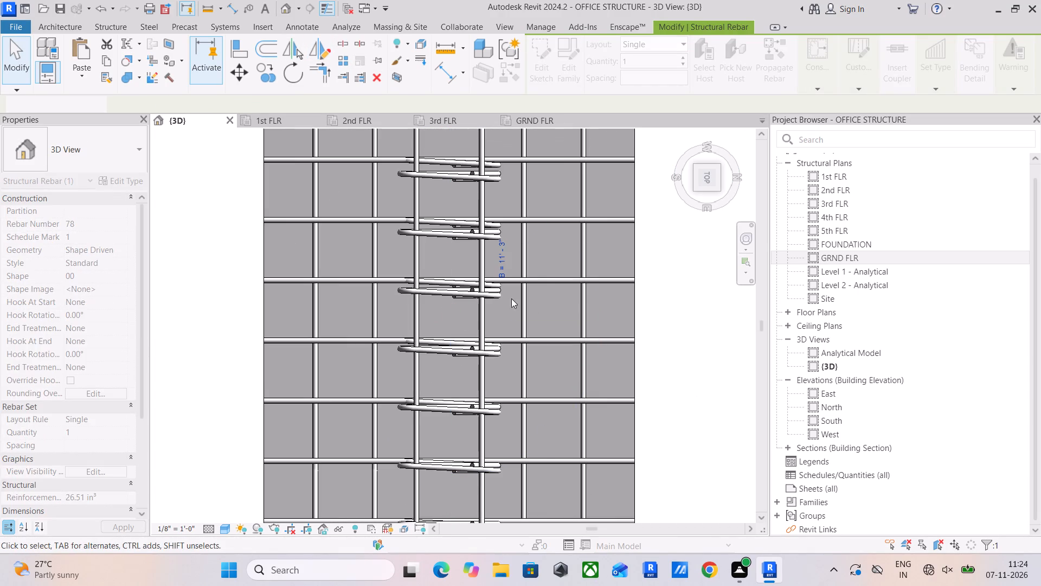
pyautogui.press('Escape')
# Delete the hooked top #4 bar on the north side of the 3rd FLR beam.
pyautogui.keyDown('shift'); pyautogui.moveTo(536, 320); pyautogui.dragTo(440, 217, button='middle'); pyautogui.keyUp('shift')
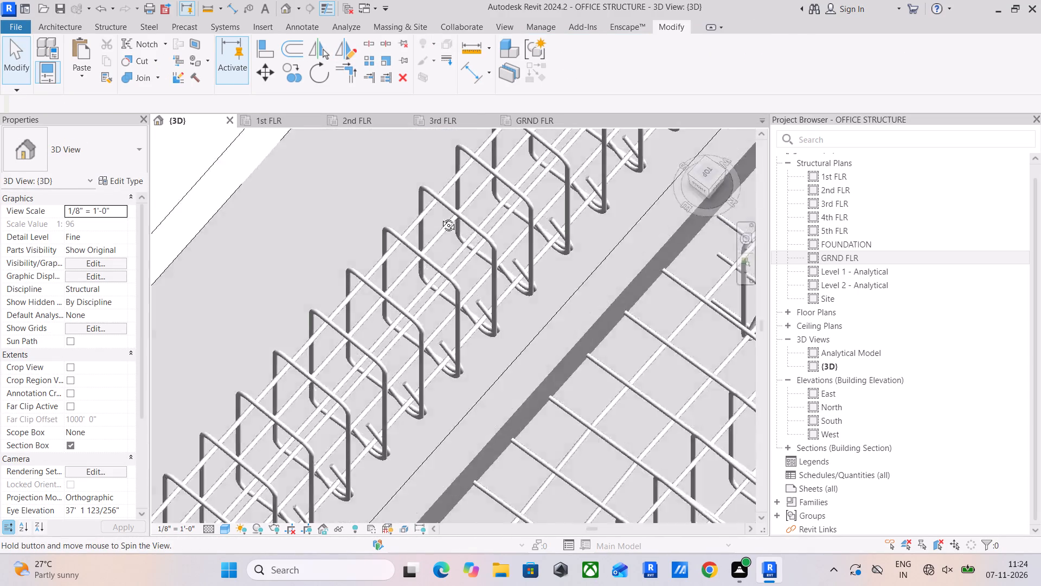
pyautogui.keyDown('shift'); pyautogui.moveTo(440, 217); pyautogui.dragTo(416, 170, button='middle'); pyautogui.keyUp('shift')
pyautogui.click(396, 258)
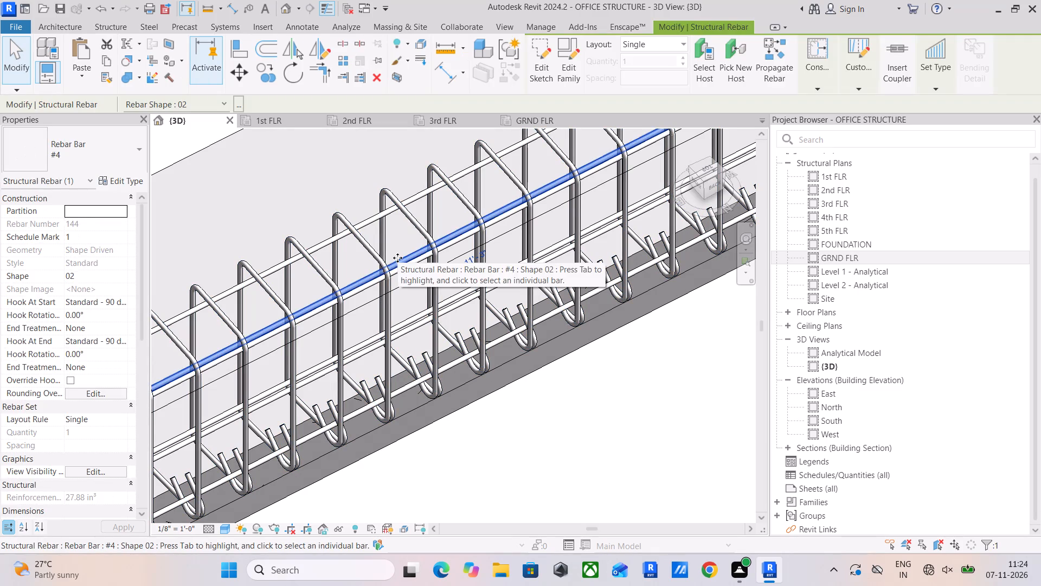
pyautogui.press('Delete')
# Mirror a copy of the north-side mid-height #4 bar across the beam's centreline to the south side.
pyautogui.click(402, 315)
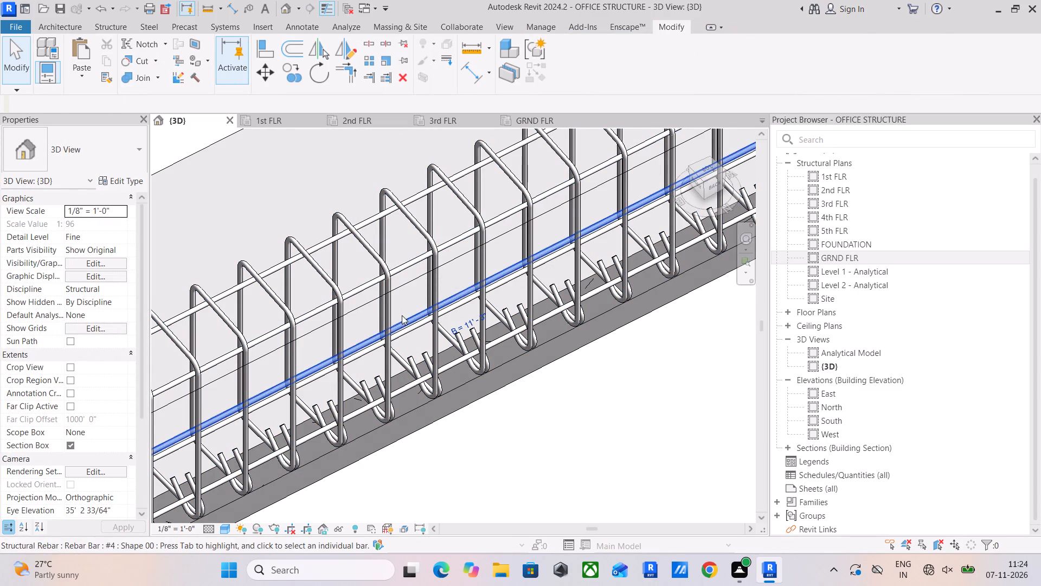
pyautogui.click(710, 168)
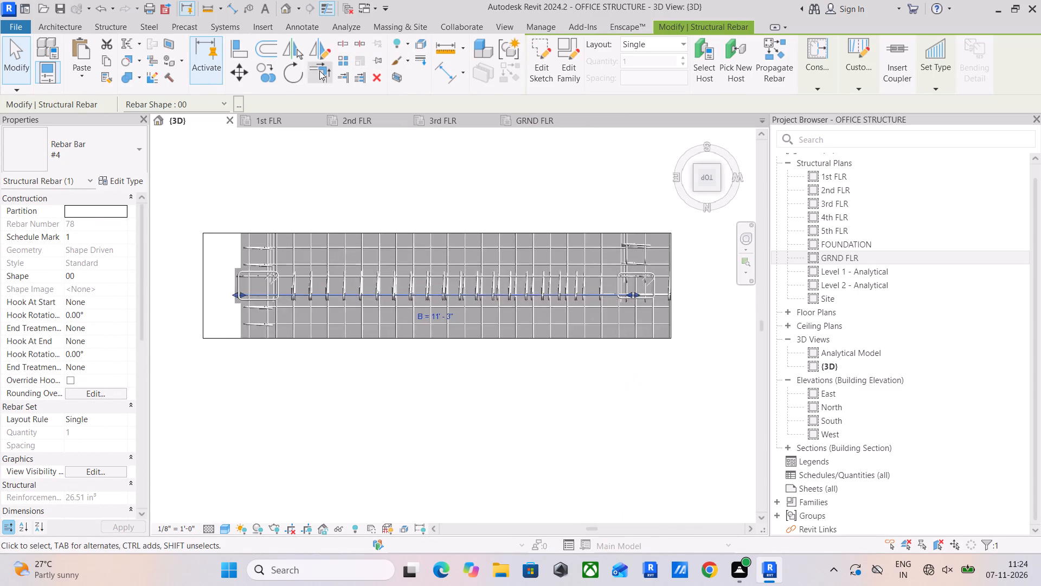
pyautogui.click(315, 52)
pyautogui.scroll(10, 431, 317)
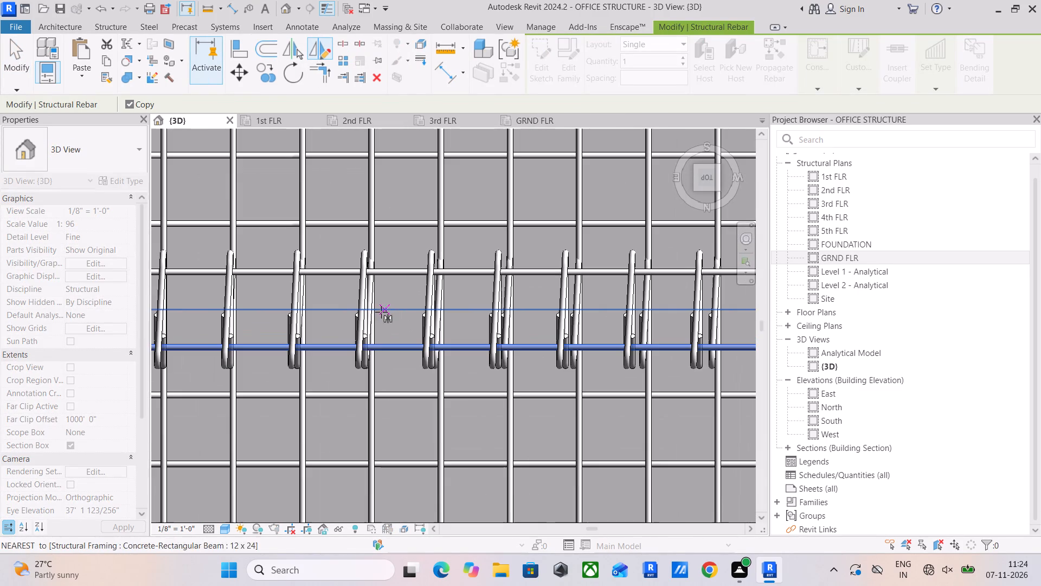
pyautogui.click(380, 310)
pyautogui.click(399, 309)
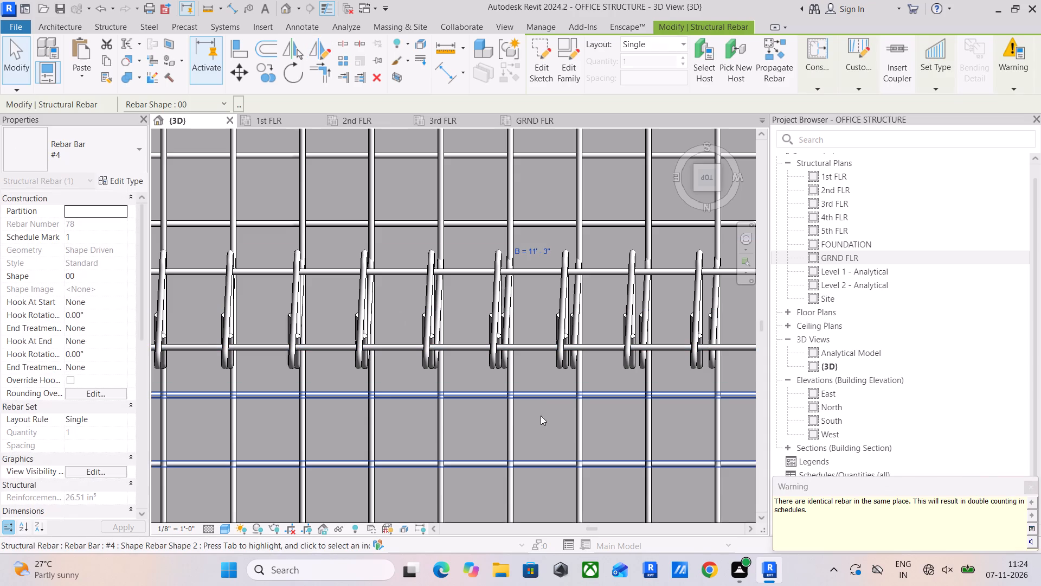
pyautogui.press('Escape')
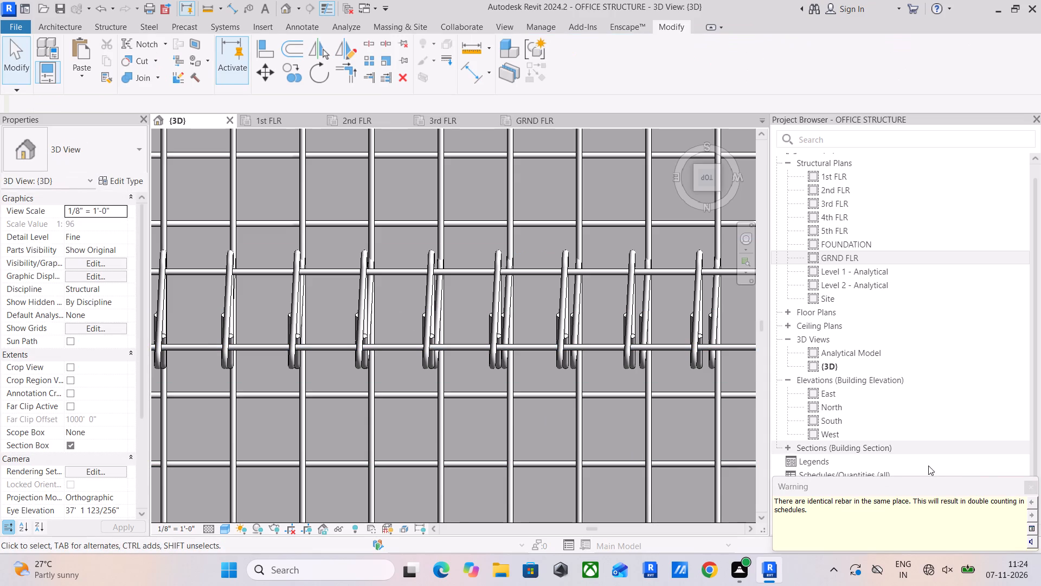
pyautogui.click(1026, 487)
# Delete both overlapping straight mid-height #4 bars on the south side of the 3rd FLR beam.
pyautogui.keyDown('shift'); pyautogui.moveTo(631, 367); pyautogui.dragTo(658, 211, button='middle'); pyautogui.keyUp('shift')
pyautogui.click(450, 308)
pyautogui.press('Delete')
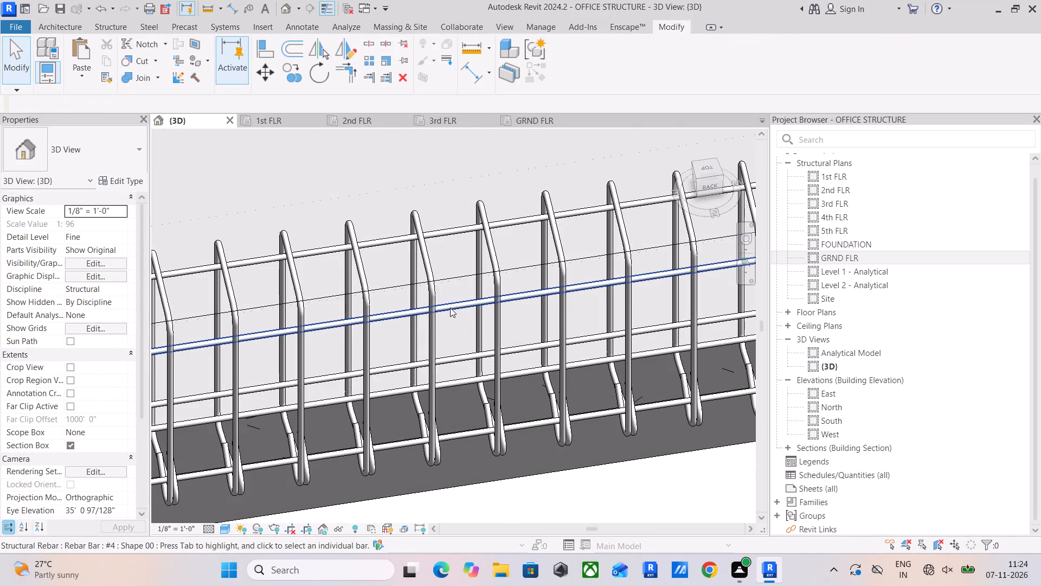
pyautogui.click(450, 308)
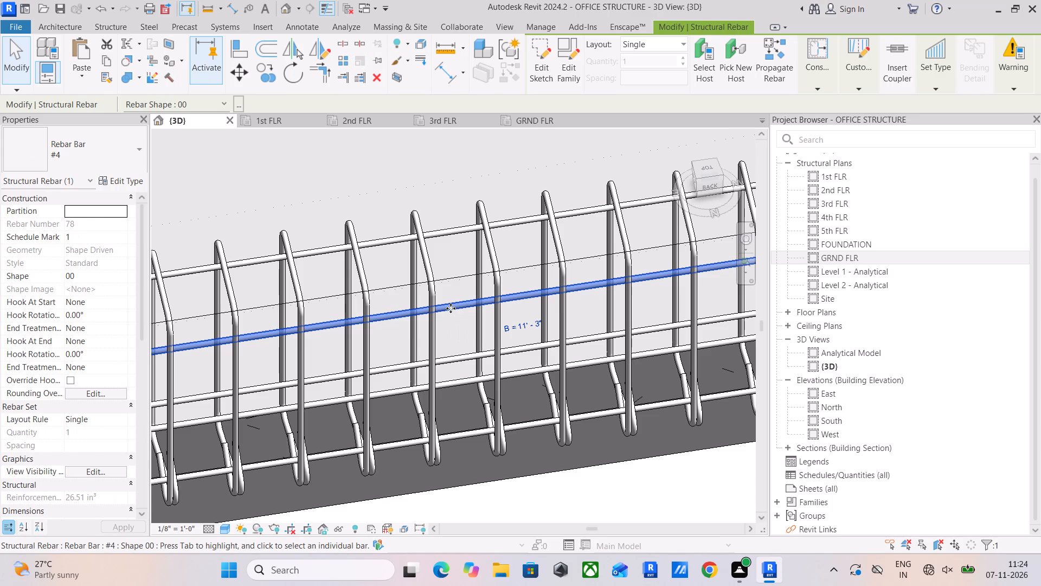
pyautogui.press('Delete')
# Mirror a copy of the remaining north-side mid-height #4 bar across the beam's centreline to the south side.
pyautogui.click(461, 354)
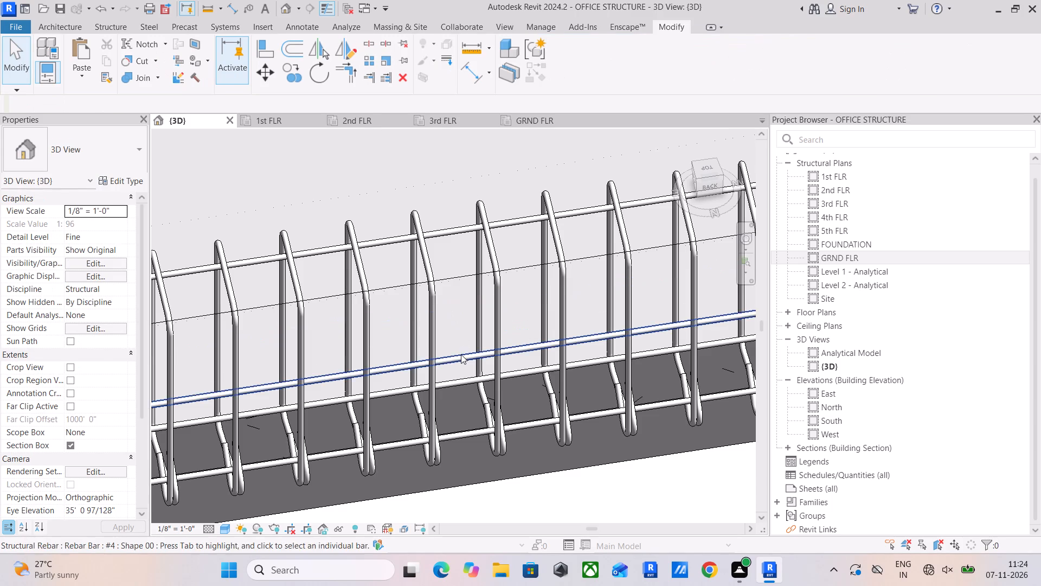
pyautogui.keyDown('shift'); pyautogui.moveTo(479, 357); pyautogui.dragTo(502, 325, button='middle'); pyautogui.keyUp('shift')
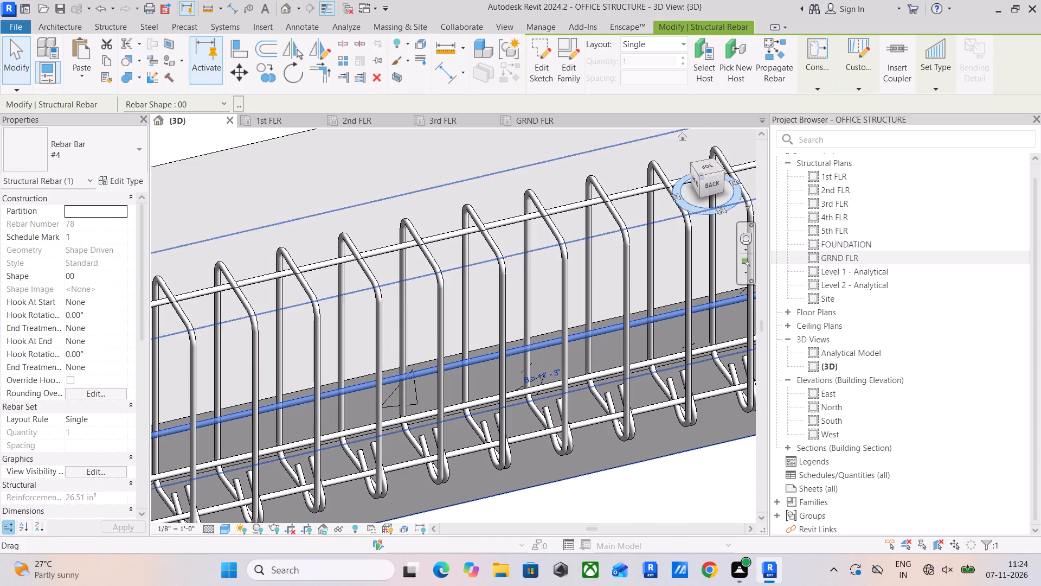
pyautogui.click(704, 168)
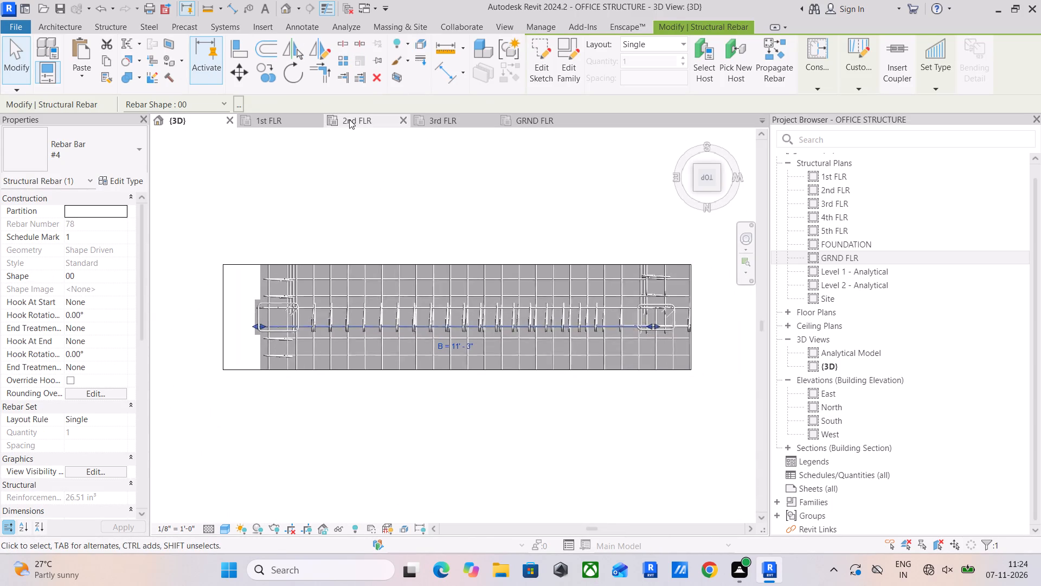
pyautogui.click(313, 48)
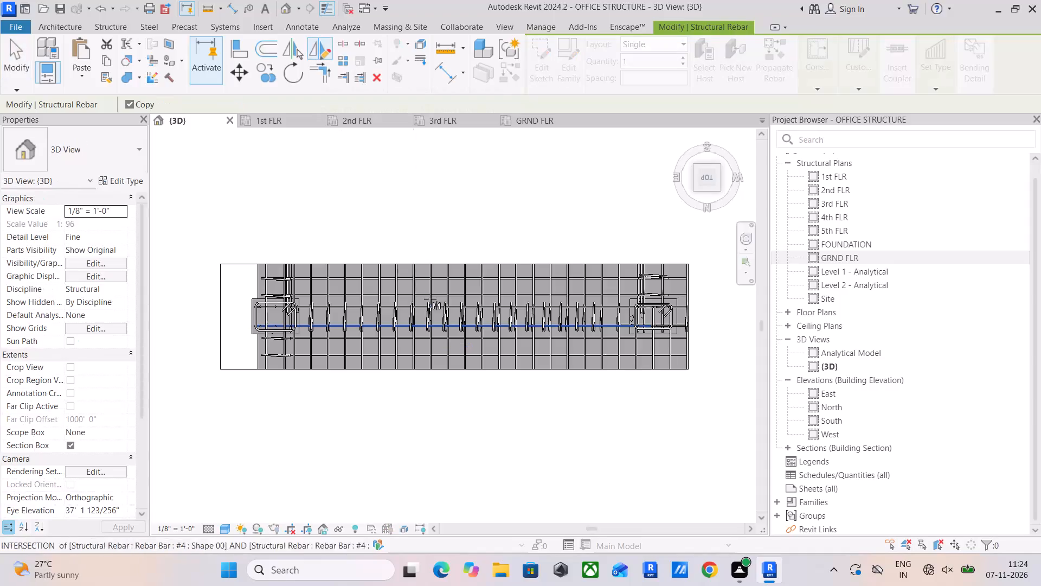
pyautogui.scroll(9, 433, 302)
pyautogui.click(437, 319)
pyautogui.click(456, 317)
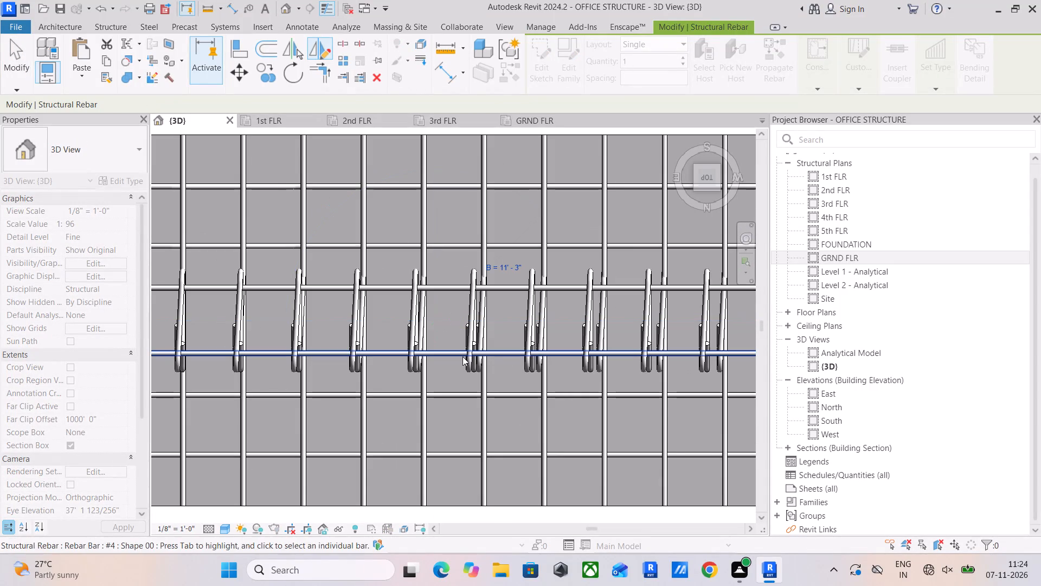
pyautogui.press('Escape')
pyautogui.press('Escape')
pyautogui.press('Escape')
# Delete the hooked bottom #4 bar on the north side of the 3rd FLR beam.
pyautogui.scroll(-3, 440, 414)
pyautogui.keyDown('shift'); pyautogui.moveTo(455, 418); pyautogui.dragTo(510, 272, button='middle'); pyautogui.keyUp('shift')
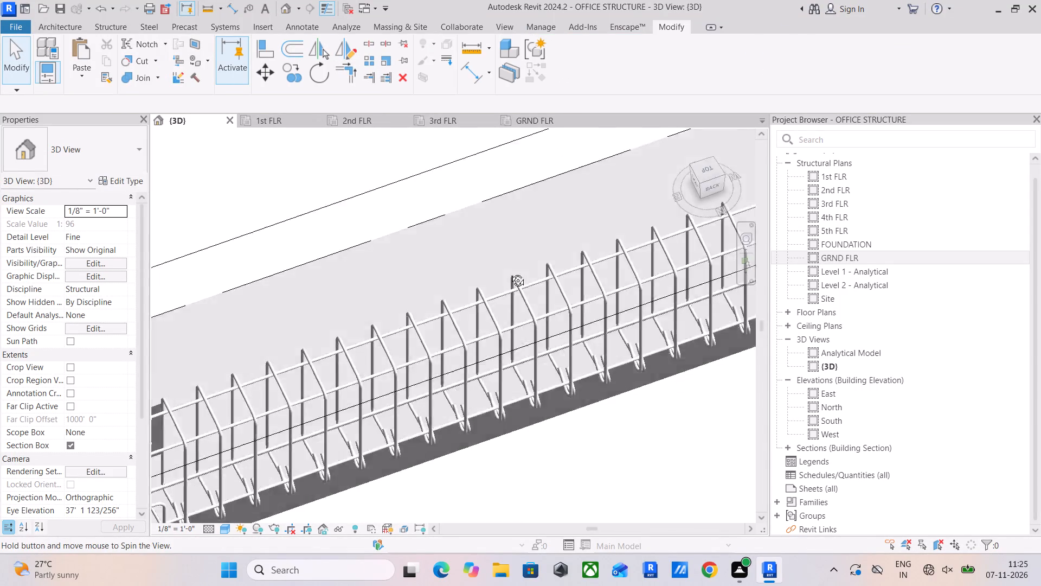
pyautogui.keyDown('shift'); pyautogui.moveTo(510, 272); pyautogui.dragTo(492, 209, button='middle'); pyautogui.keyUp('shift')
pyautogui.scroll(4, 453, 438)
pyautogui.click(439, 428)
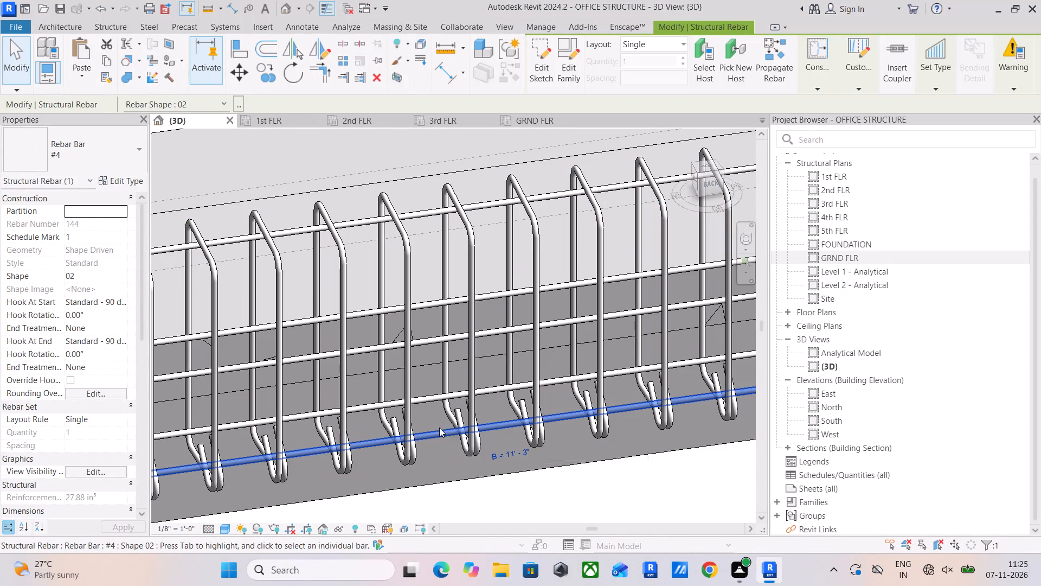
pyautogui.press('Delete')
# Mirror a copy of the south-side hooked bottom #4 bar across the 3rd FLR beam's centreline to the north side.
pyautogui.click(430, 400)
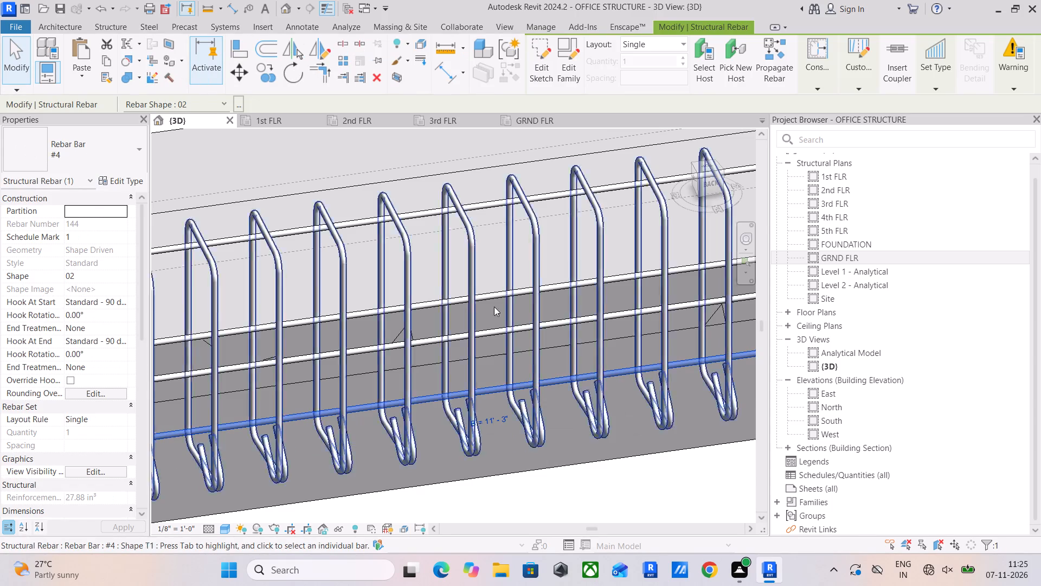
pyautogui.click(705, 166)
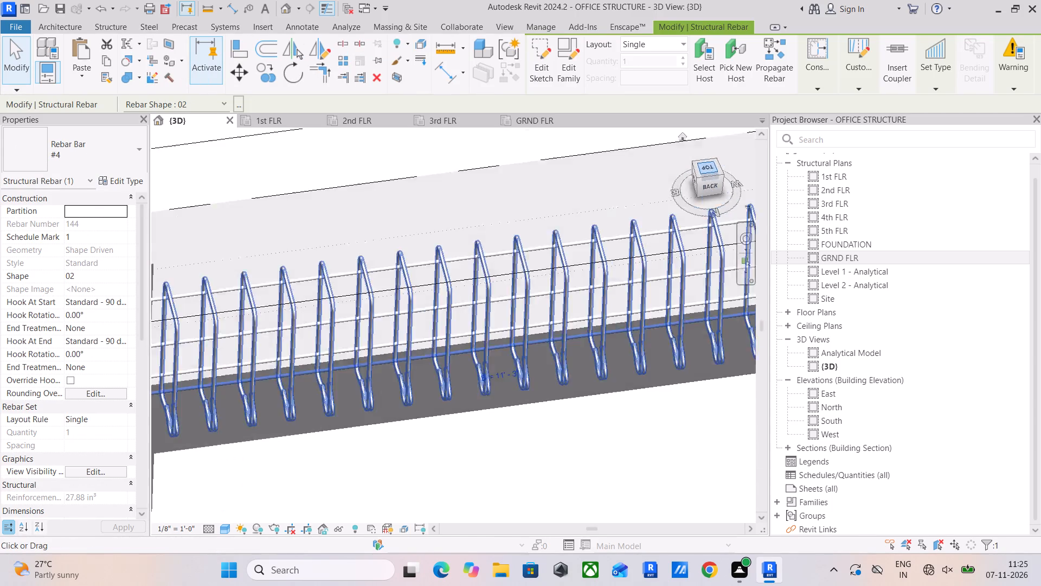
pyautogui.moveTo(323, 55); pyautogui.dragTo(324, 60)
pyautogui.scroll(7, 468, 348)
pyautogui.click(442, 310)
pyautogui.click(459, 311)
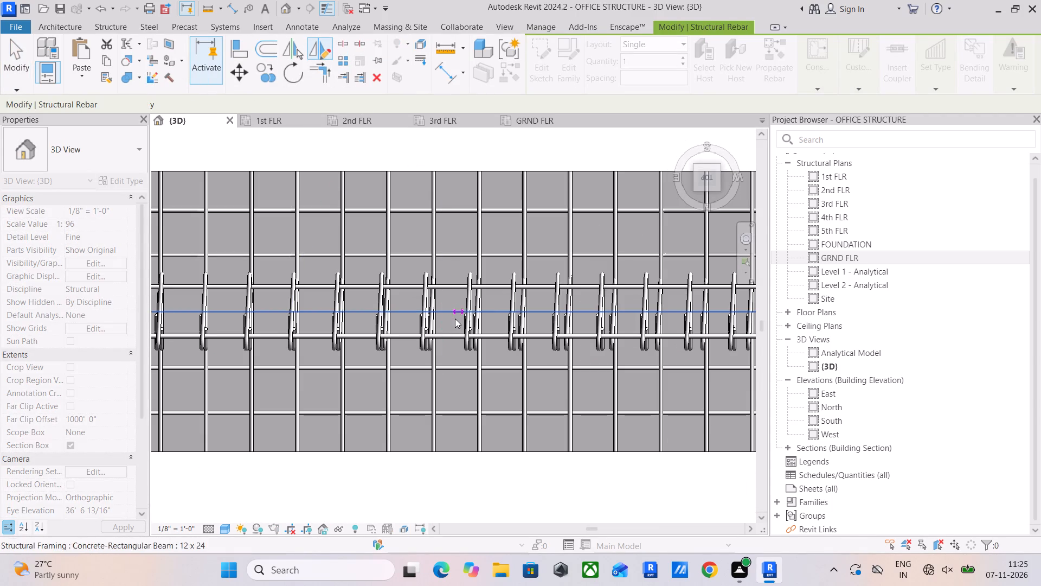
pyautogui.press('Escape')
pyautogui.click(451, 284)
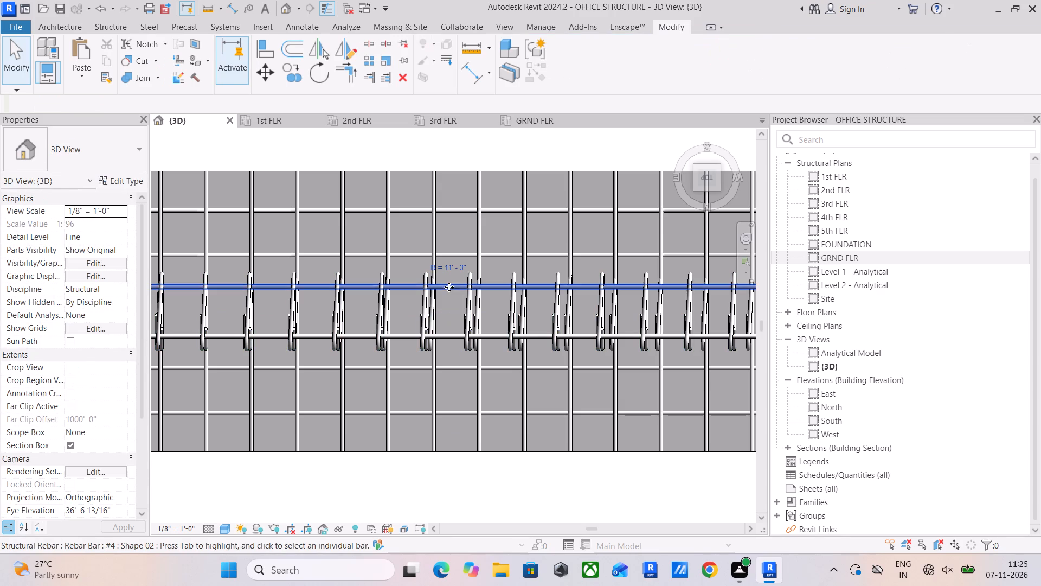
pyautogui.press('Escape')
# Delete the original hooked bottom #4 bar on the south side of the 3rd FLR beam.
pyautogui.keyDown('shift'); pyautogui.scroll(1, 472, 455); pyautogui.keyUp('shift')
pyautogui.keyDown('shift'); pyautogui.moveTo(472, 455); pyautogui.dragTo(522, 336, button='middle'); pyautogui.keyUp('shift')
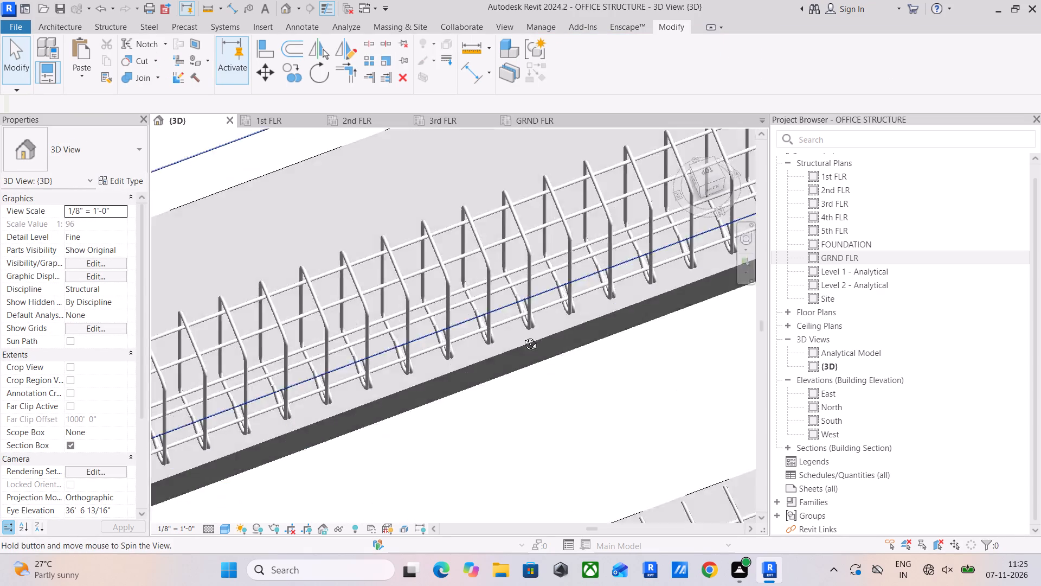
pyautogui.keyDown('shift'); pyautogui.moveTo(522, 336); pyautogui.dragTo(491, 246, button='middle'); pyautogui.keyUp('shift')
pyautogui.click(448, 303)
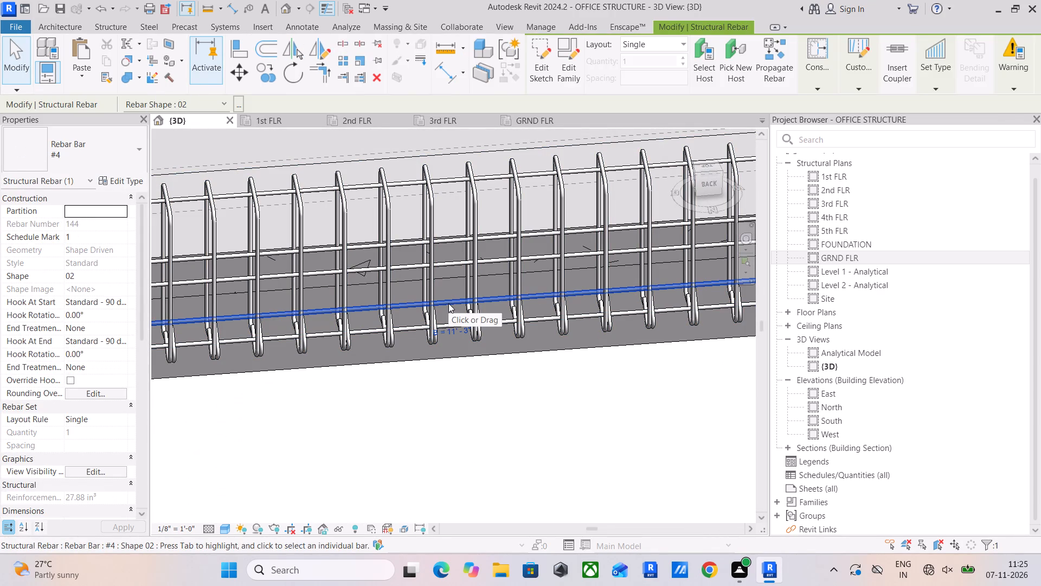
pyautogui.press('Delete')
# Mirror a copy of the north-side hooked bottom #4 bar across the beam's centreline to the south side.
pyautogui.click(458, 324)
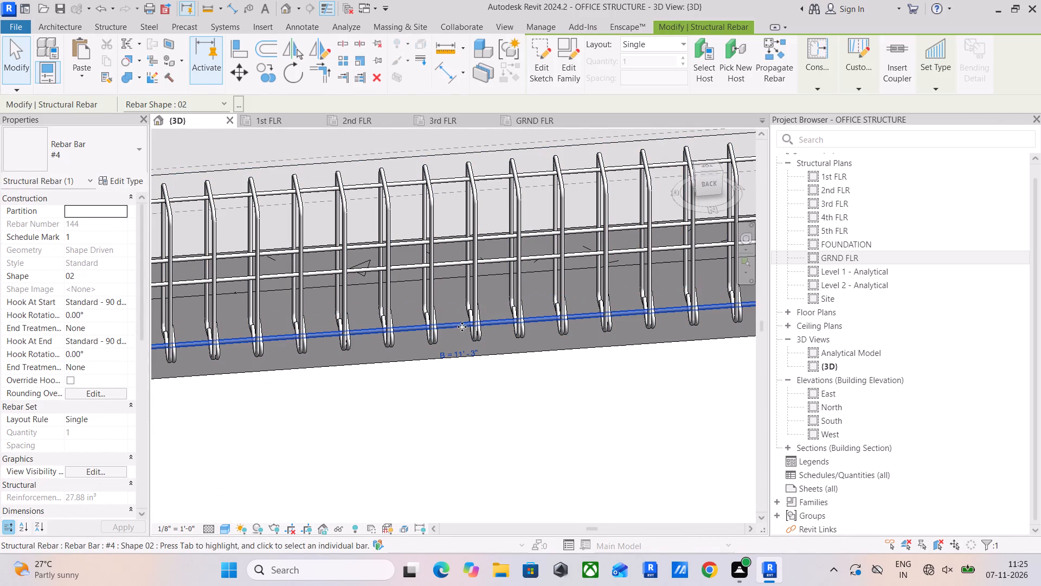
pyautogui.click(712, 167)
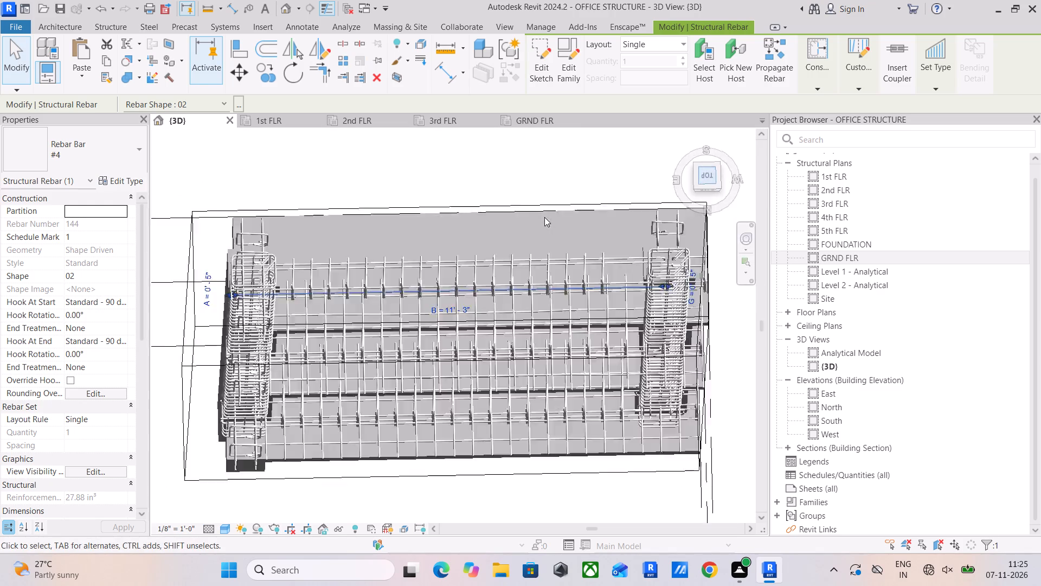
pyautogui.click(323, 44)
pyautogui.scroll(4, 494, 304)
pyautogui.scroll(4, 447, 319)
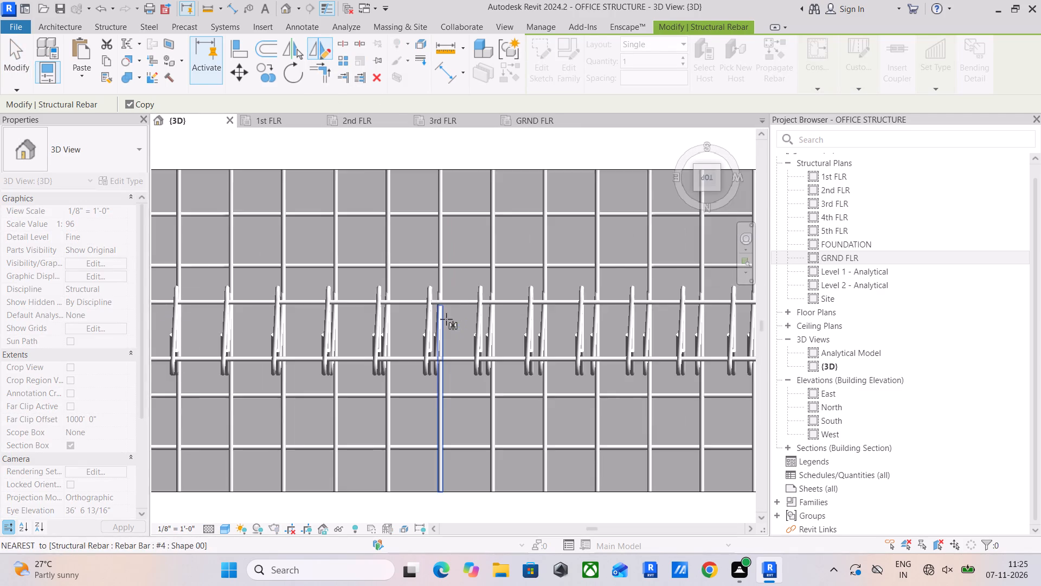
pyautogui.scroll(3, 449, 322)
pyautogui.click(453, 336)
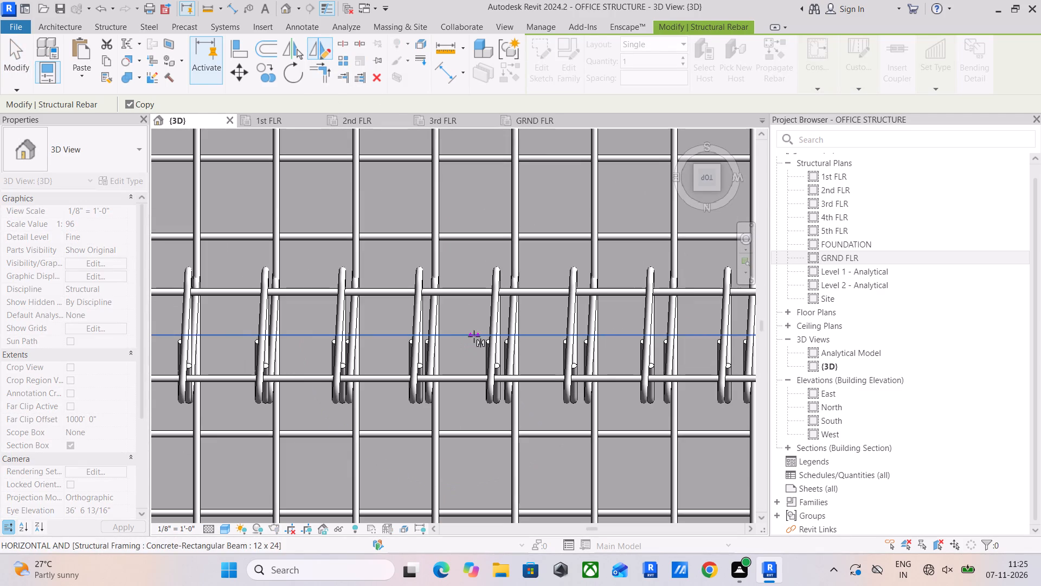
pyautogui.click(474, 336)
pyautogui.press('Escape')
pyautogui.press('Escape')
pyautogui.press('Escape')
# Examine the 3rd FLR beam's stirrups and longitudinal bars from several angles, including where they meet the columns.
pyautogui.scroll(-4, 451, 388)
pyautogui.keyDown('shift'); pyautogui.moveTo(487, 353); pyautogui.dragTo(578, 171, button='middle'); pyautogui.keyUp('shift')
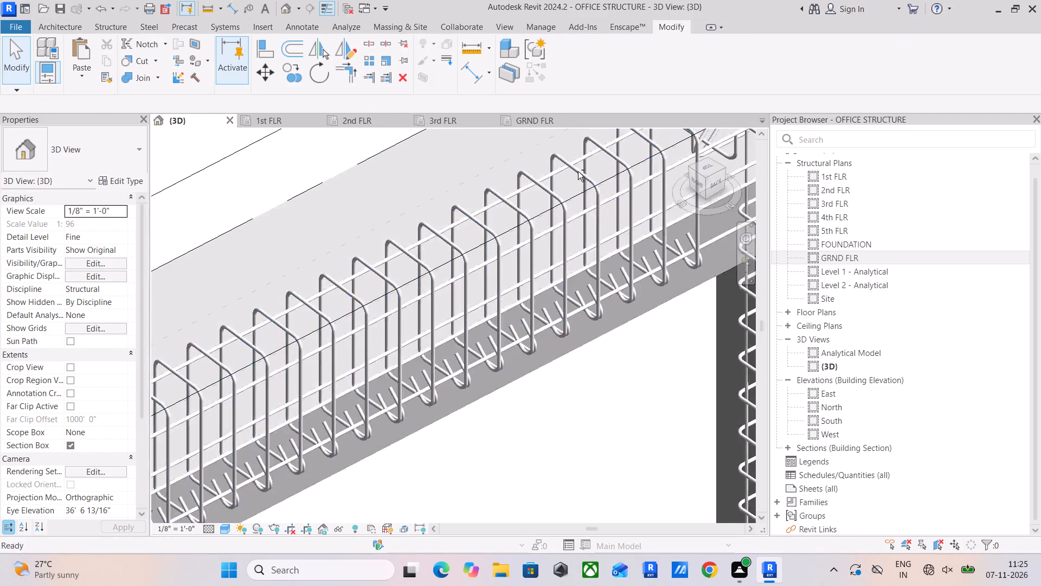
pyautogui.scroll(4, 447, 383)
pyautogui.moveTo(445, 384); pyautogui.dragTo(575, 323, button='middle')
pyautogui.scroll(-11, 569, 322)
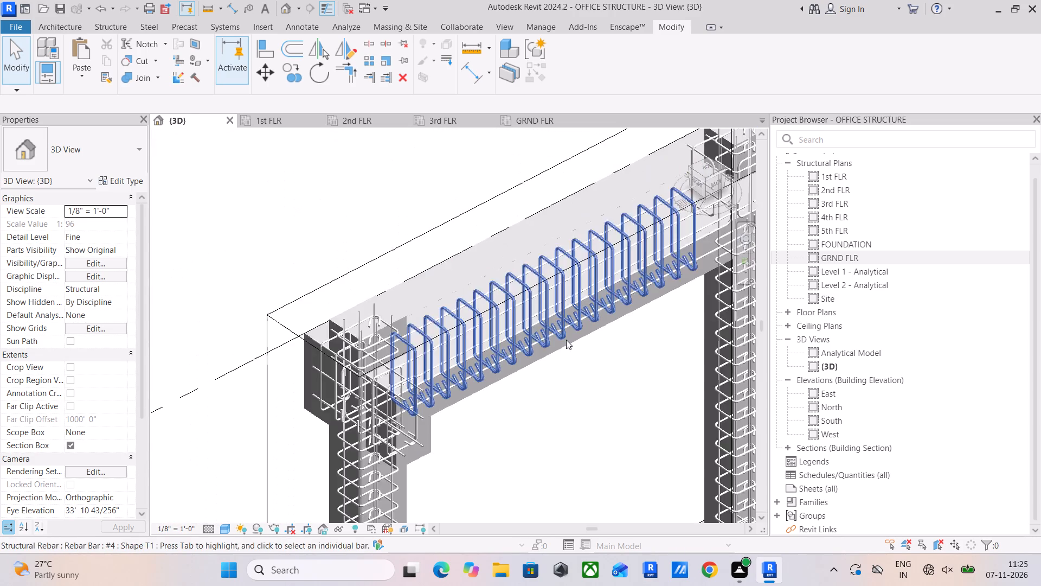
pyautogui.keyDown('shift'); pyautogui.moveTo(557, 348); pyautogui.dragTo(476, 227, button='middle'); pyautogui.keyUp('shift')
pyautogui.keyDown('shift'); pyautogui.scroll(1, 470, 201); pyautogui.keyUp('shift')
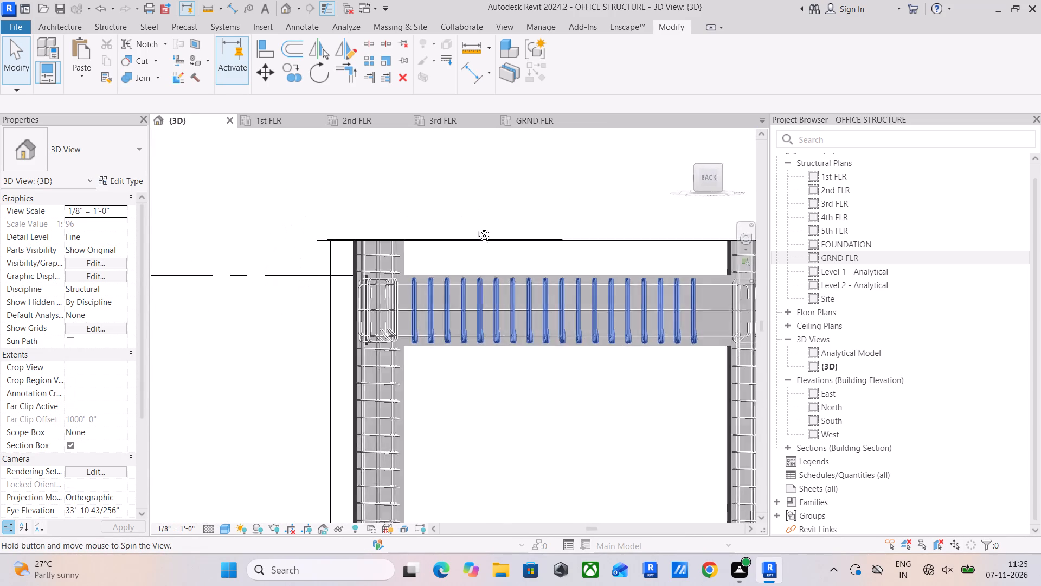
pyautogui.keyDown('shift'); pyautogui.moveTo(476, 227); pyautogui.dragTo(464, 239, button='middle'); pyautogui.keyUp('shift')
pyautogui.moveTo(560, 288); pyautogui.dragTo(526, 339, button='middle')
pyautogui.scroll(-3, 526, 339)
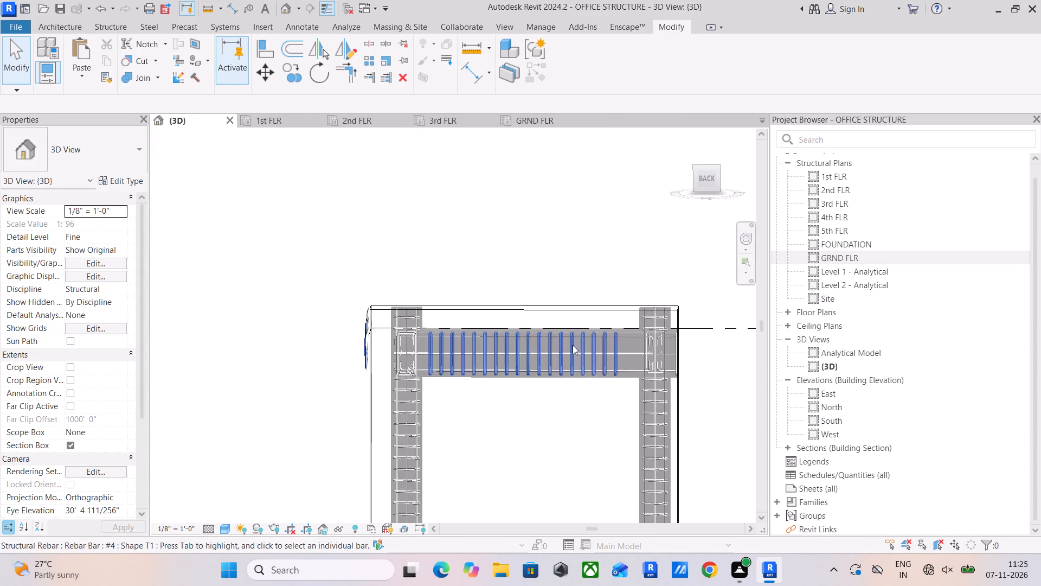
pyautogui.keyDown('shift'); pyautogui.moveTo(587, 329); pyautogui.dragTo(693, 436, button='middle'); pyautogui.keyUp('shift')
pyautogui.keyDown('shift'); pyautogui.scroll(-1, 587, 329); pyautogui.keyUp('shift')
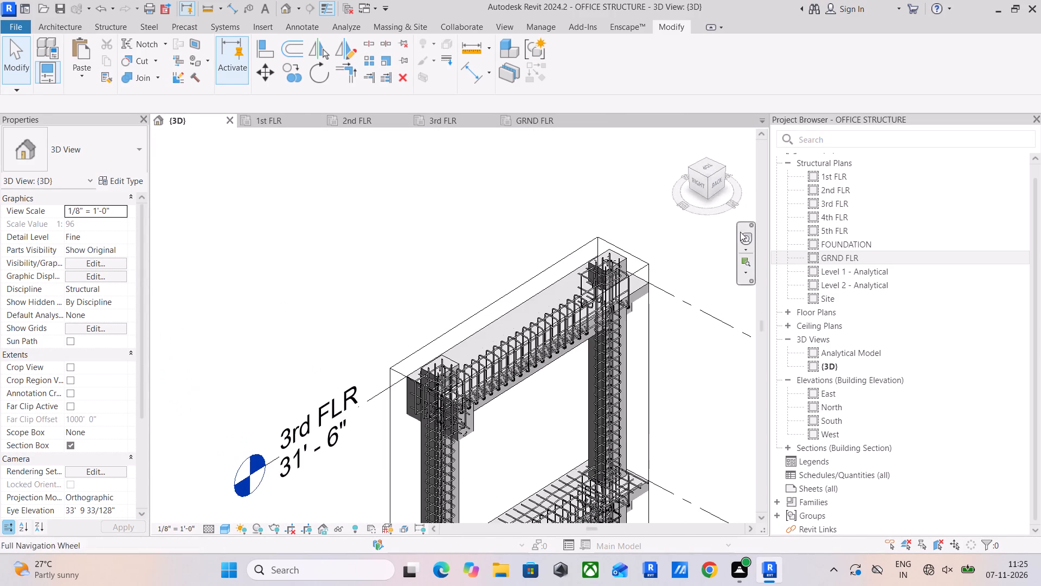
pyautogui.click(710, 167)
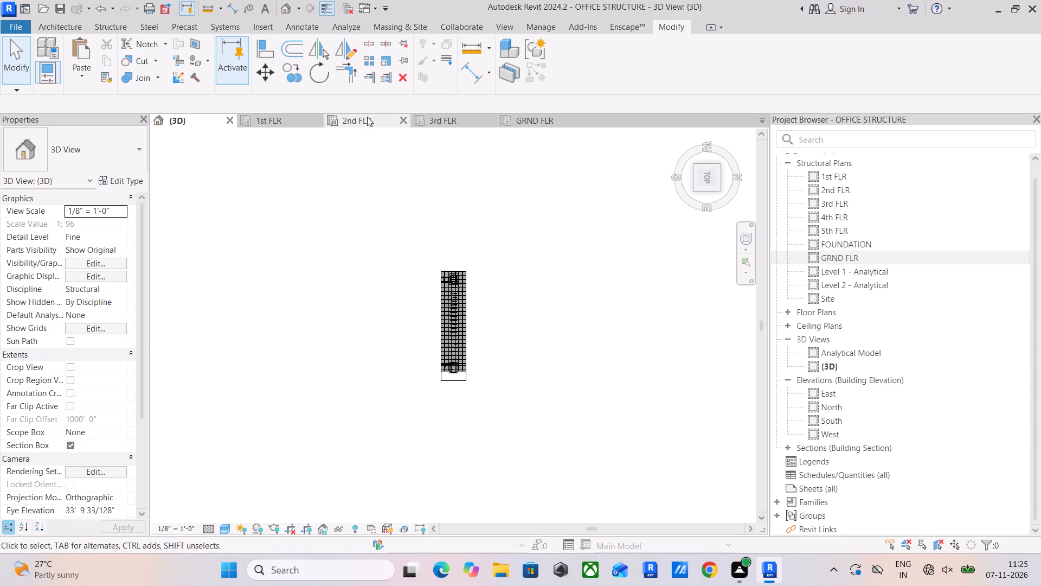
# Open the 3rd FLR structural plan at the reinforced horizontal beam between the two columns.
pyautogui.click(454, 120)
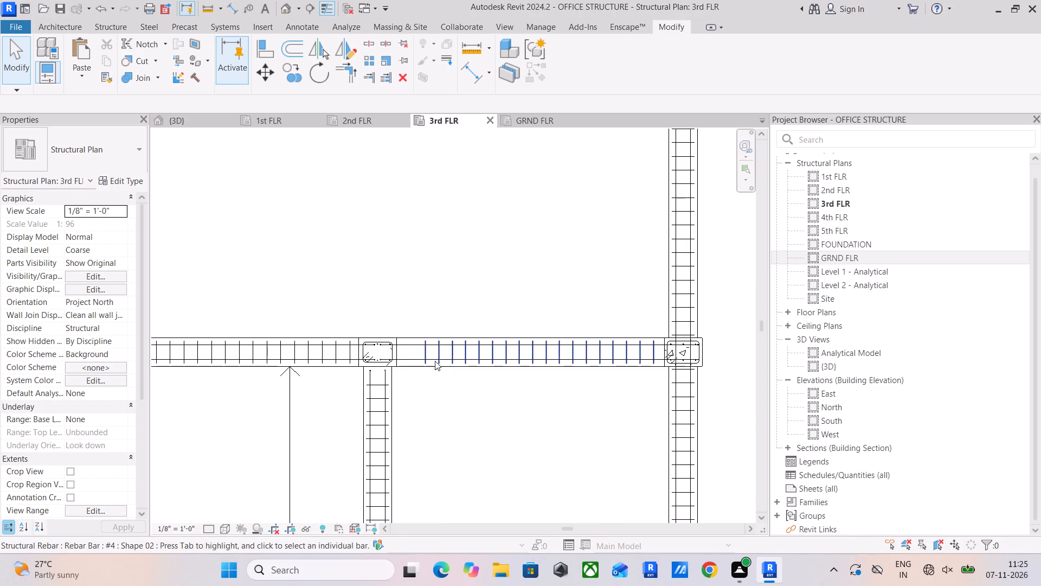
pyautogui.scroll(3, 425, 356)
pyautogui.scroll(-3, 427, 356)
pyautogui.moveTo(433, 358); pyautogui.dragTo(466, 312, button='middle')
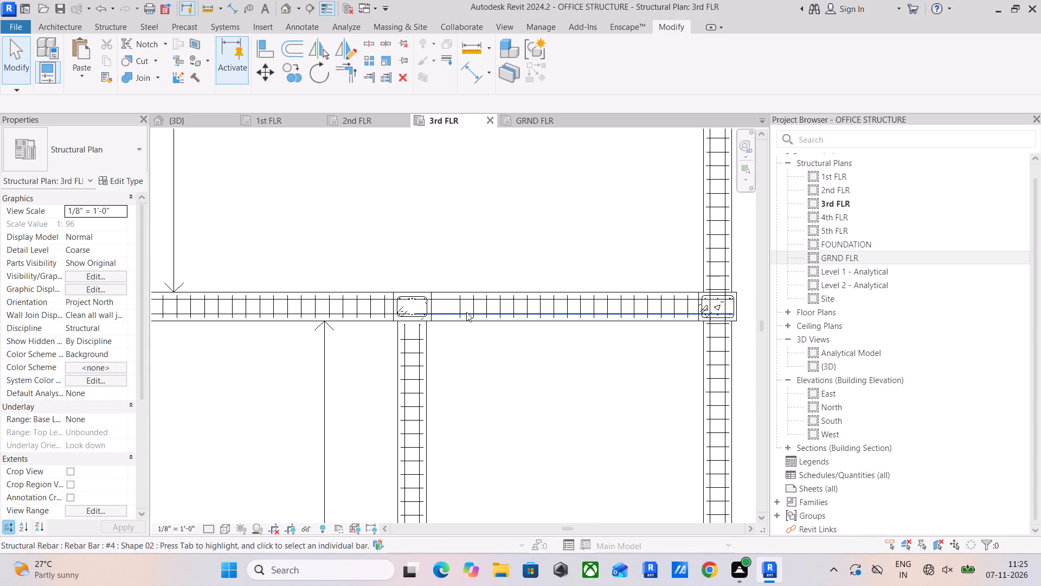
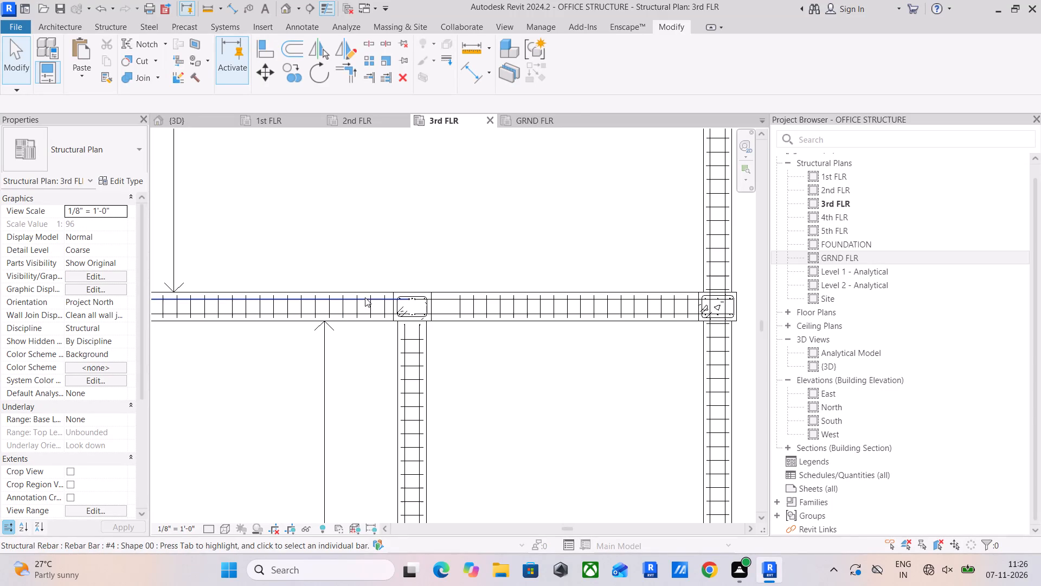
# Switch from the 3rd FLR plan to the 2nd FLR structural plan.
pyautogui.scroll(-2, 366, 296)
pyautogui.scroll(-3, 440, 315)
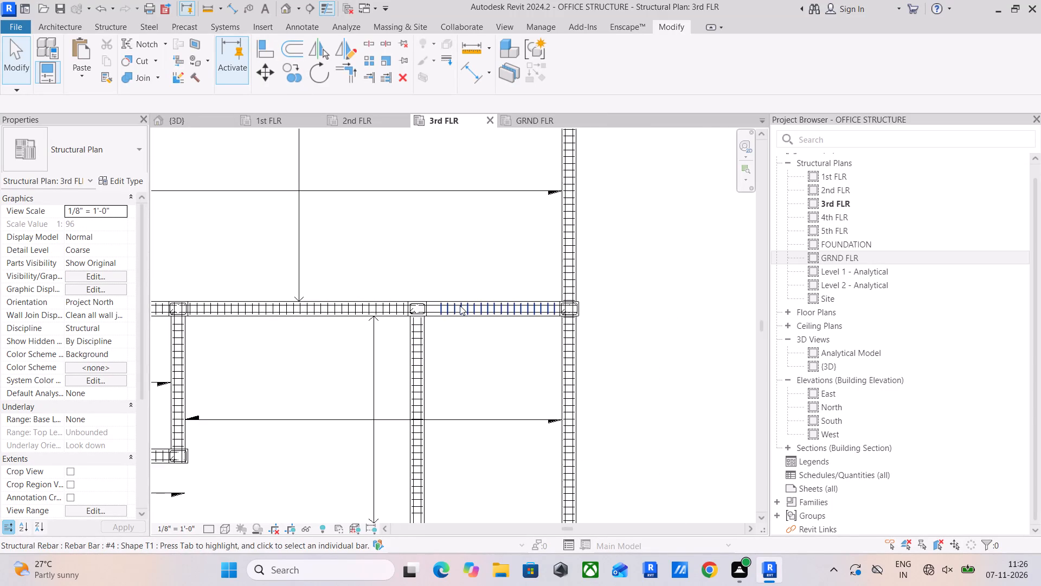
pyautogui.scroll(-1, 460, 305)
pyautogui.moveTo(462, 313); pyautogui.dragTo(542, 405, button='middle')
pyautogui.scroll(-4, 528, 362)
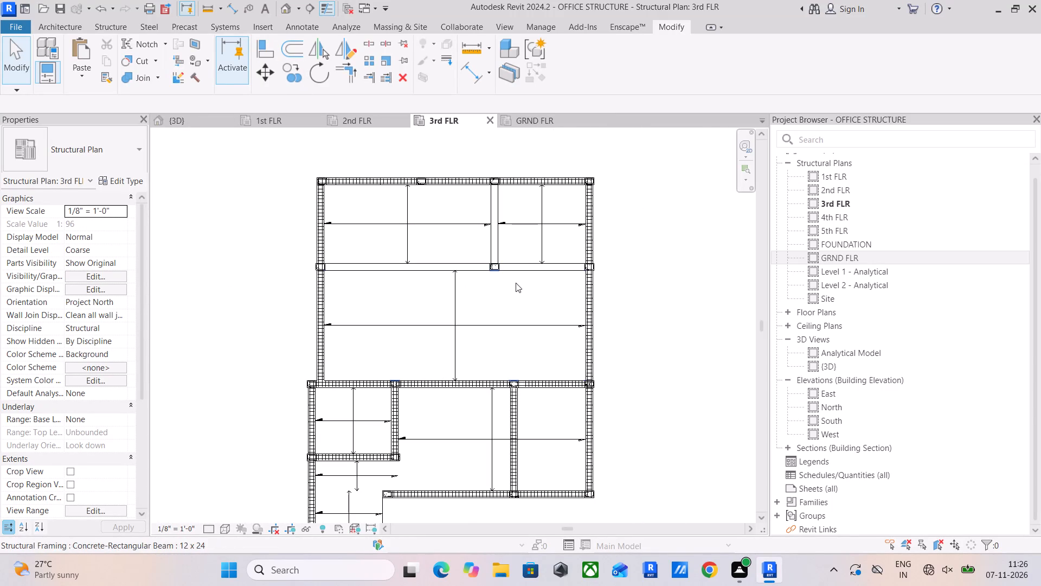
pyautogui.moveTo(377, 417); pyautogui.dragTo(403, 433, button='middle')
pyautogui.click(372, 117)
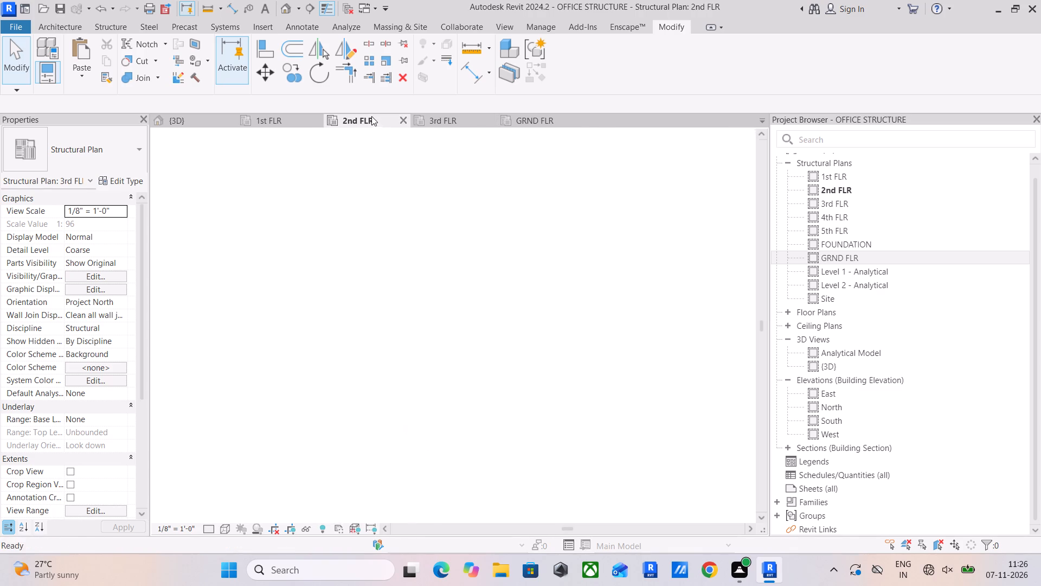
# Copy the rebar of the 2nd FLR beam between Conference and Toilet, excluding structural framing, and paste it aligned to the 3rd FLR level.
pyautogui.scroll(-9, 377, 243)
pyautogui.moveTo(385, 267); pyautogui.dragTo(409, 443, button='middle')
pyautogui.scroll(4, 450, 279)
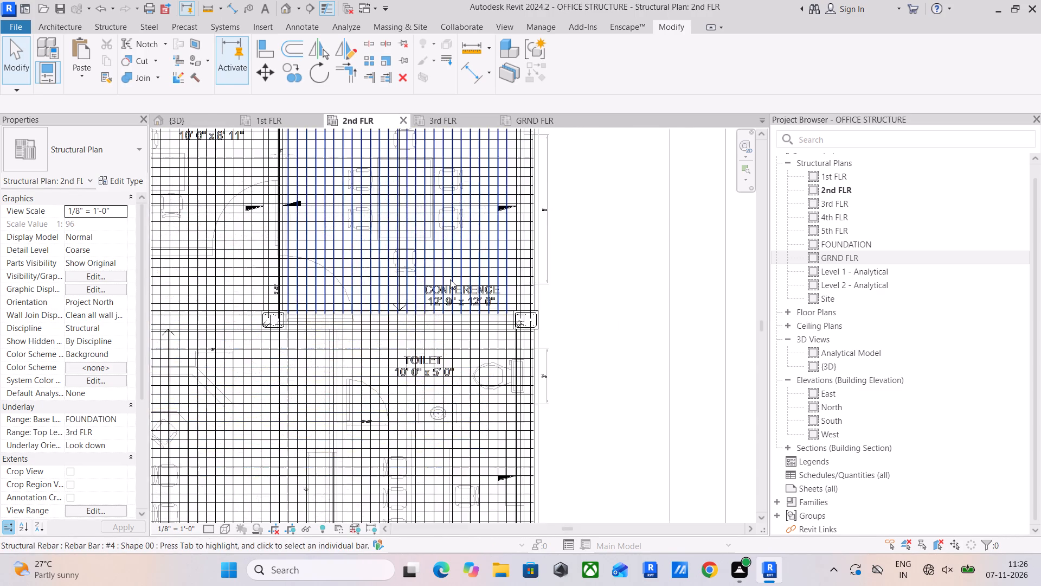
pyautogui.scroll(12, 450, 279)
pyautogui.moveTo(295, 302); pyautogui.dragTo(259, 347)
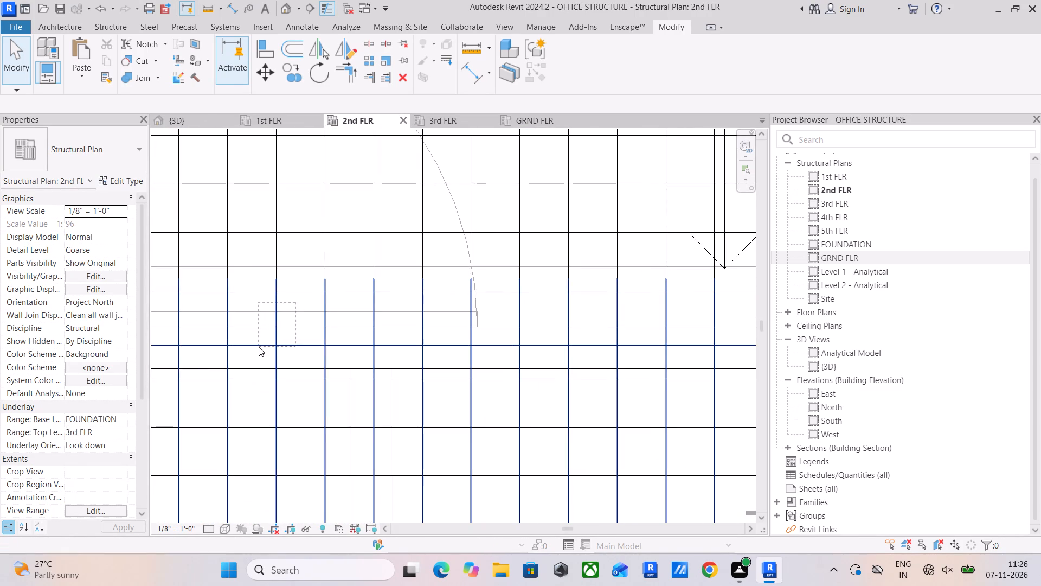
pyautogui.moveTo(259, 347); pyautogui.dragTo(259, 351)
pyautogui.moveTo(299, 279); pyautogui.dragTo(256, 351)
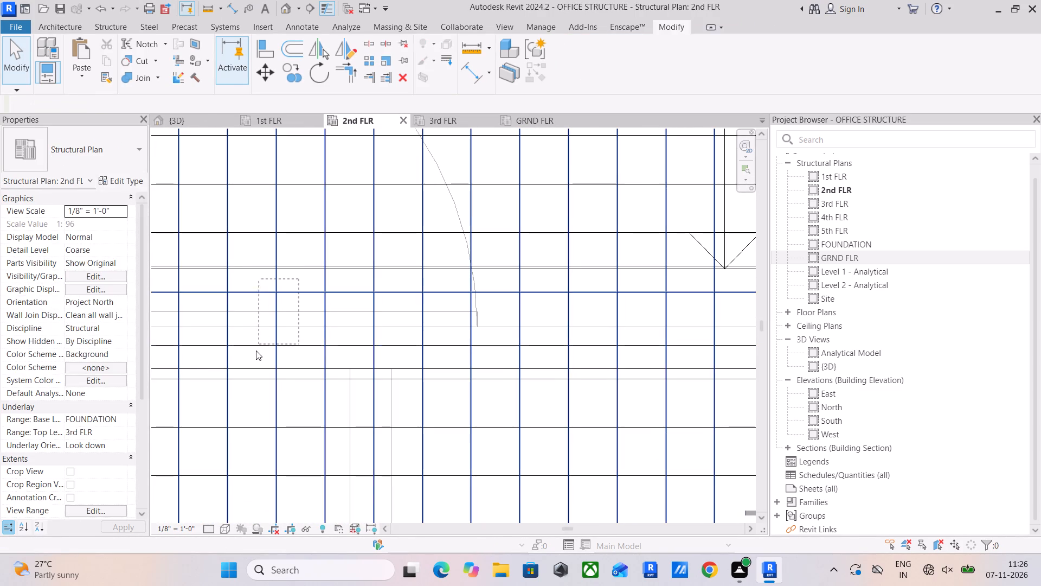
pyautogui.moveTo(256, 351); pyautogui.dragTo(255, 357)
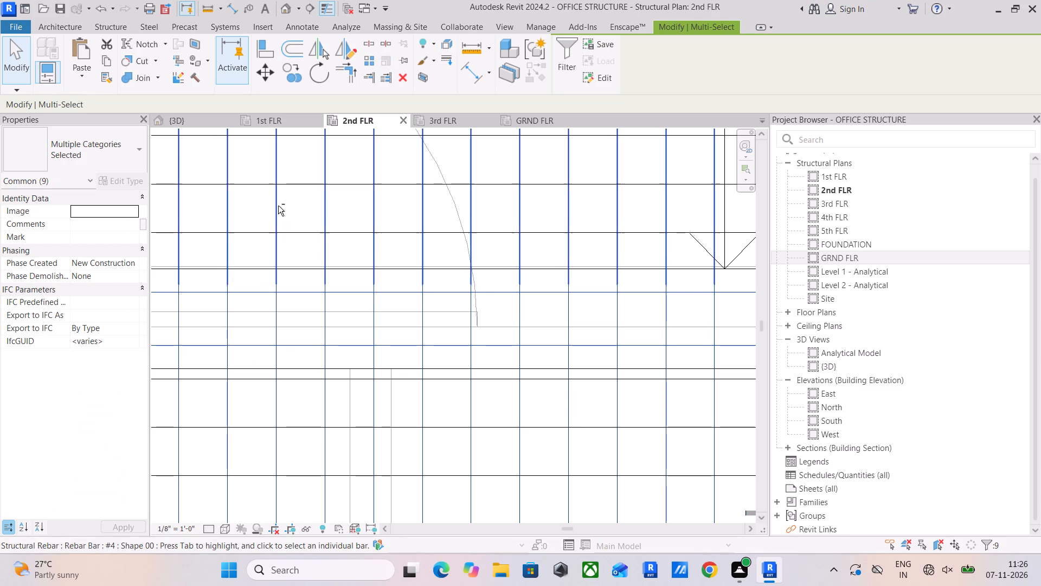
pyautogui.keyDown('shift'); pyautogui.click(278, 206); pyautogui.keyUp('shift')
pyautogui.keyDown('shift'); pyautogui.click(274, 392); pyautogui.keyUp('shift')
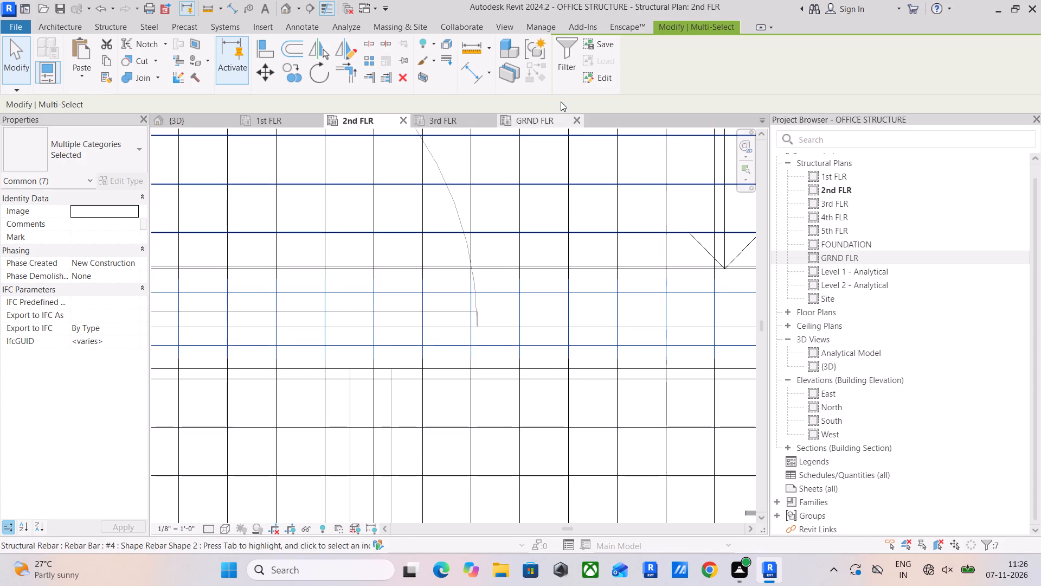
pyautogui.click(563, 56)
pyautogui.click(413, 196)
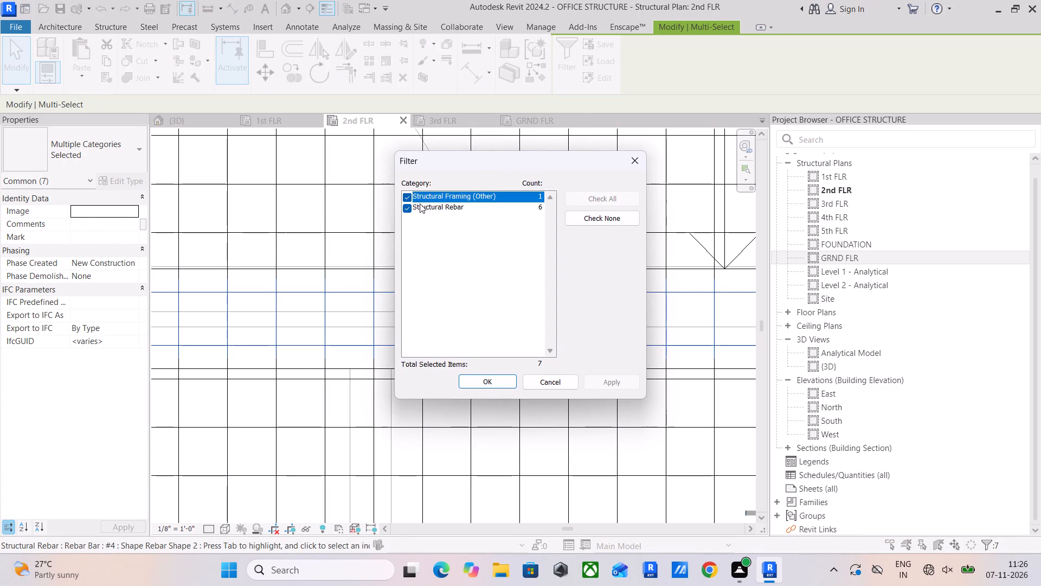
pyautogui.click(404, 199)
pyautogui.click(480, 380)
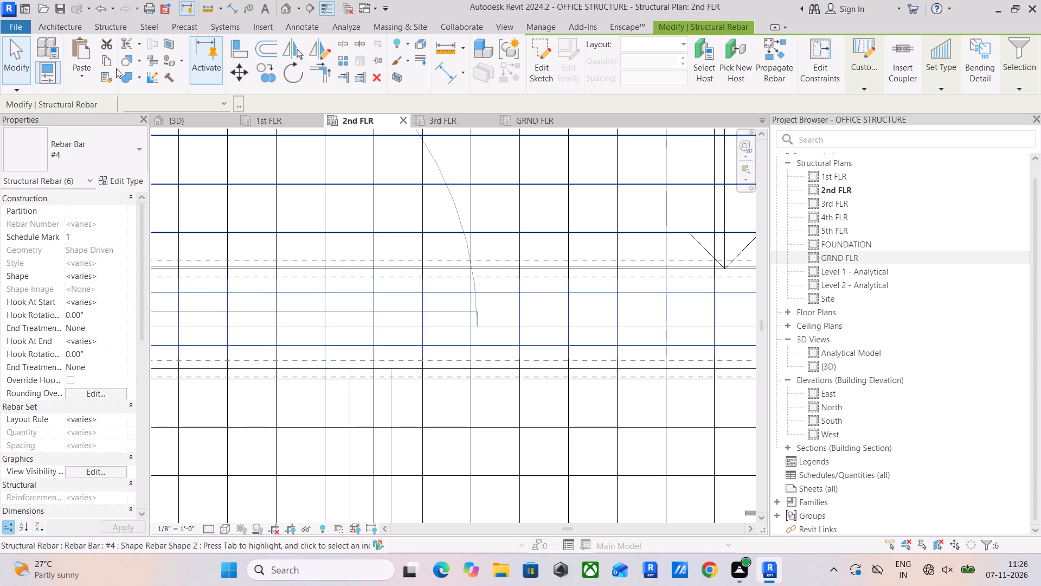
pyautogui.moveTo(107, 62); pyautogui.dragTo(101, 65)
pyautogui.click(86, 75)
pyautogui.click(134, 129)
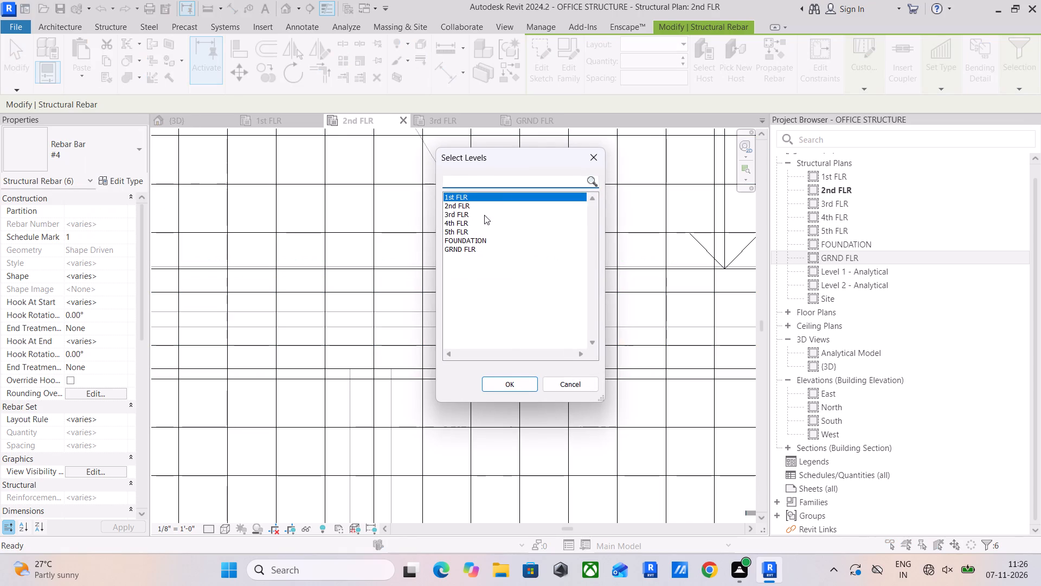
pyautogui.click(476, 218)
pyautogui.click(511, 384)
# Copy the adjoining 2nd FLR beam's reinforcement selection along She Toilet, without the slab bars, and paste it aligned to the 3rd FLR level.
pyautogui.scroll(-3, 397, 241)
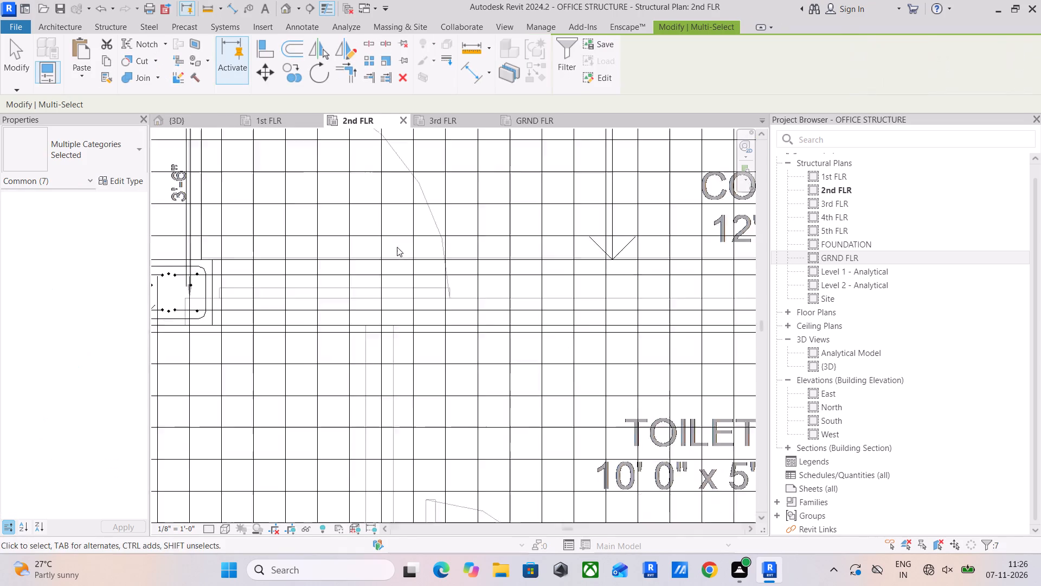
pyautogui.scroll(-5, 397, 247)
pyautogui.moveTo(393, 267); pyautogui.dragTo(651, 267, button='middle')
pyautogui.scroll(9, 475, 265)
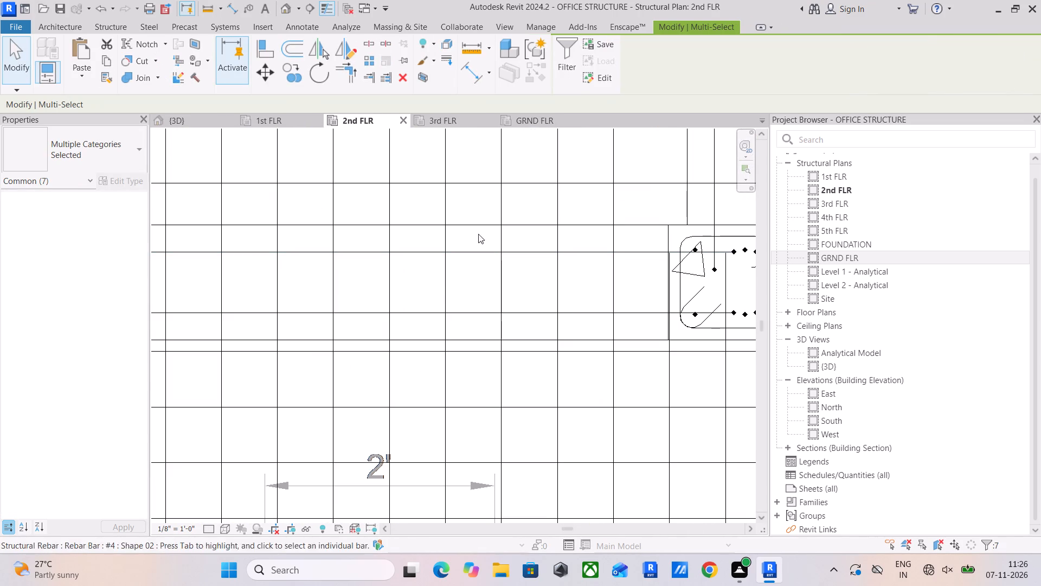
pyautogui.scroll(-4, 472, 232)
pyautogui.scroll(2, 474, 235)
pyautogui.moveTo(474, 233); pyautogui.dragTo(445, 294)
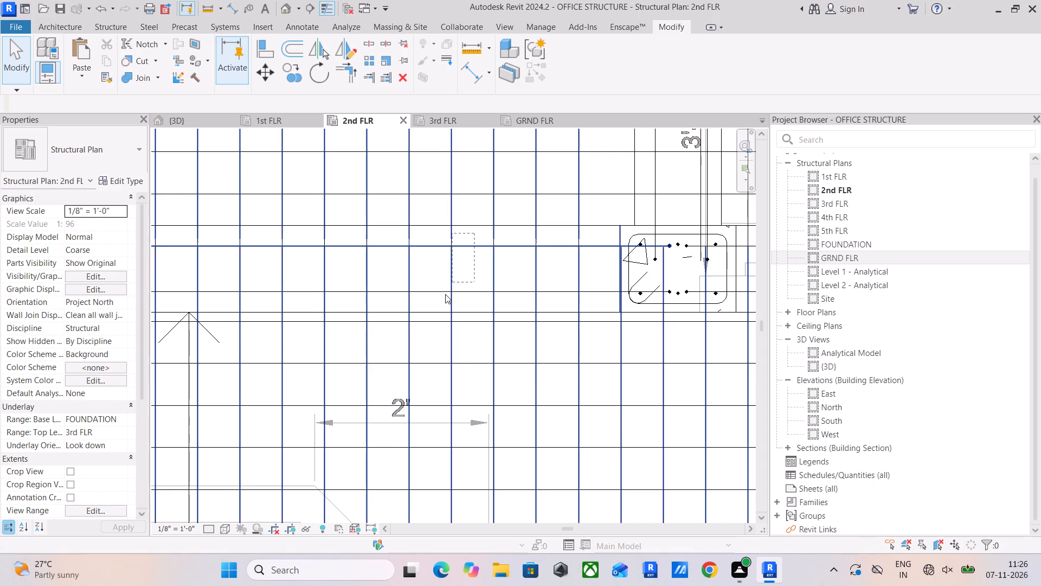
pyautogui.moveTo(445, 294); pyautogui.dragTo(440, 305)
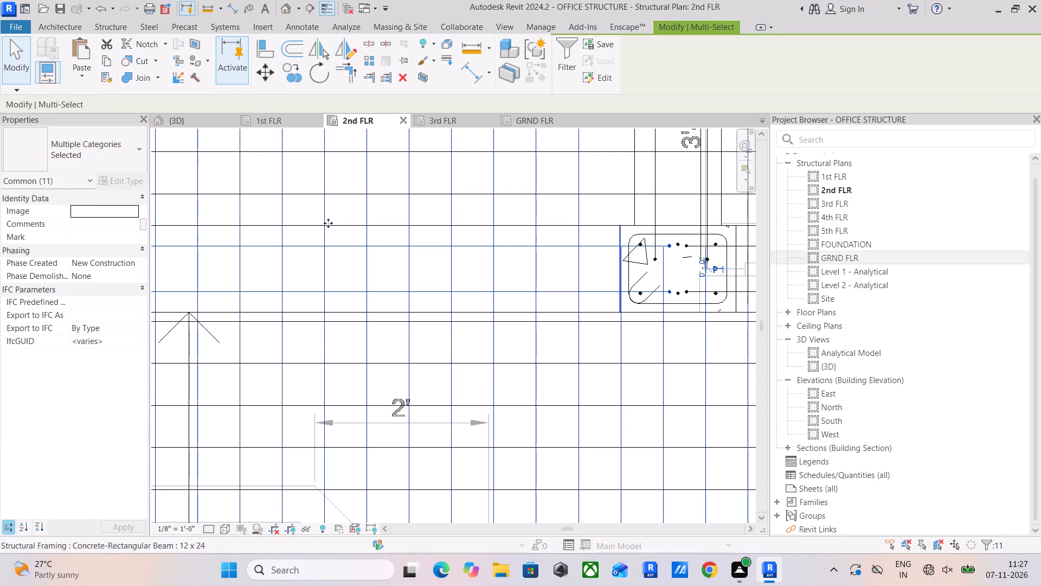
pyautogui.keyDown('shift'); pyautogui.click(365, 160); pyautogui.keyUp('shift')
pyautogui.keyDown('shift'); pyautogui.click(371, 334); pyautogui.keyUp('shift')
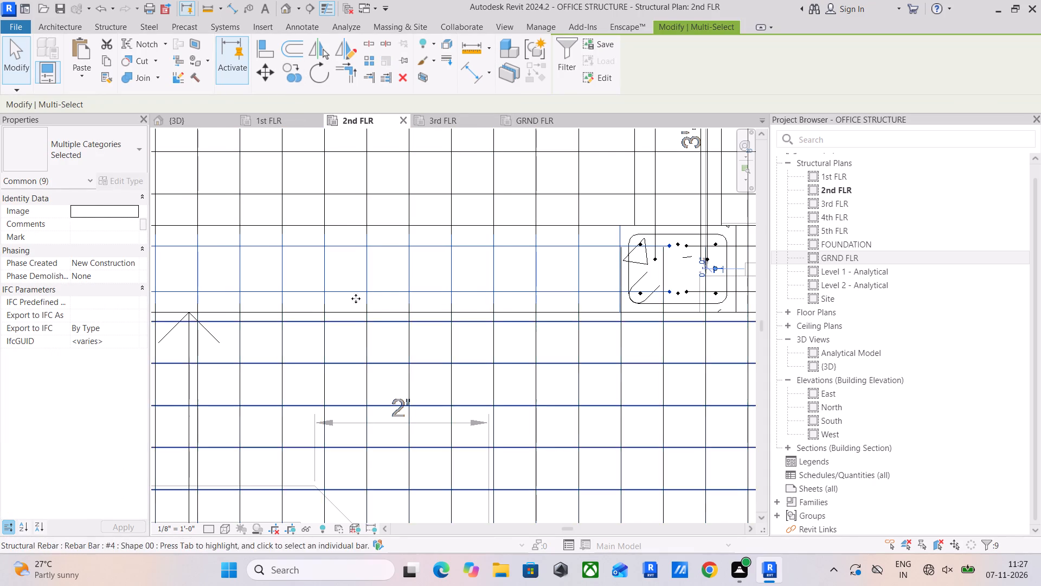
pyautogui.scroll(-4, 340, 256)
pyautogui.moveTo(374, 270); pyautogui.dragTo(539, 305, button='middle')
pyautogui.scroll(-9, 540, 304)
pyautogui.moveTo(542, 297); pyautogui.dragTo(571, 302, button='middle')
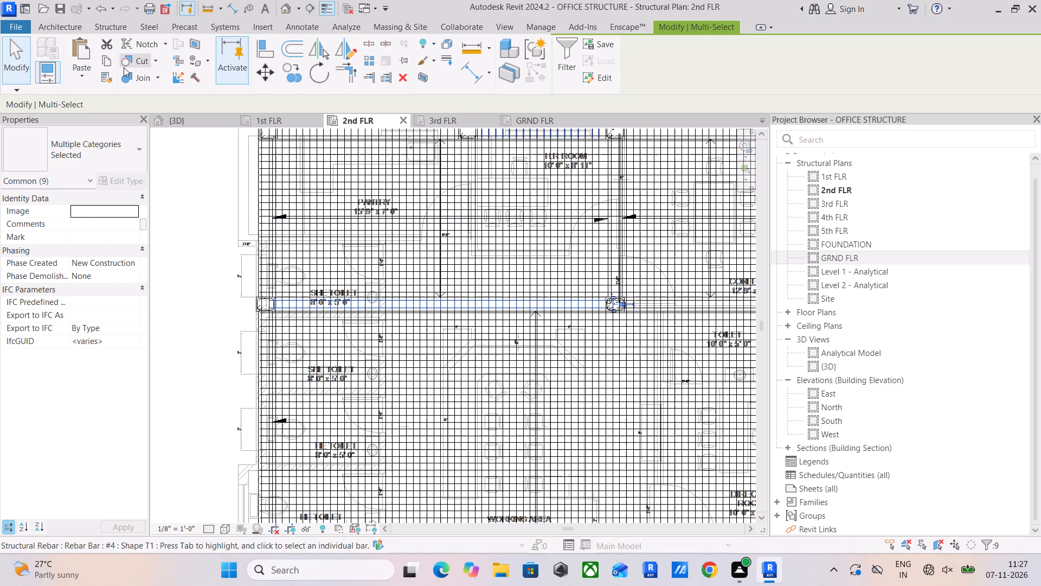
pyautogui.click(110, 64)
pyautogui.click(87, 79)
pyautogui.click(121, 121)
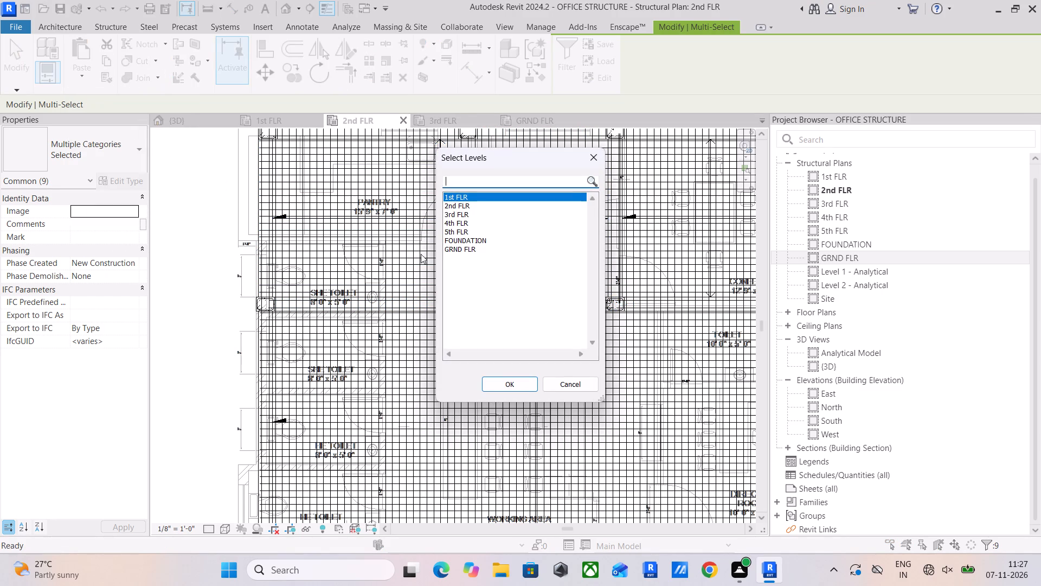
pyautogui.click(467, 211)
pyautogui.click(514, 390)
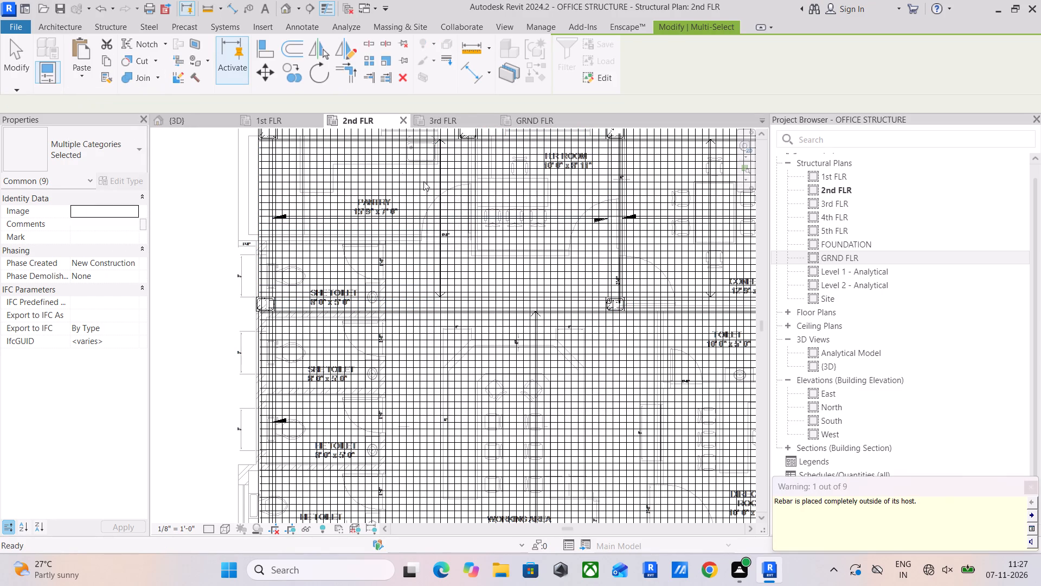
# From the 3rd FLR plan, isolate the pasted beam reinforcement with a Selection Box in 3D and view it from the back.
pyautogui.click(453, 121)
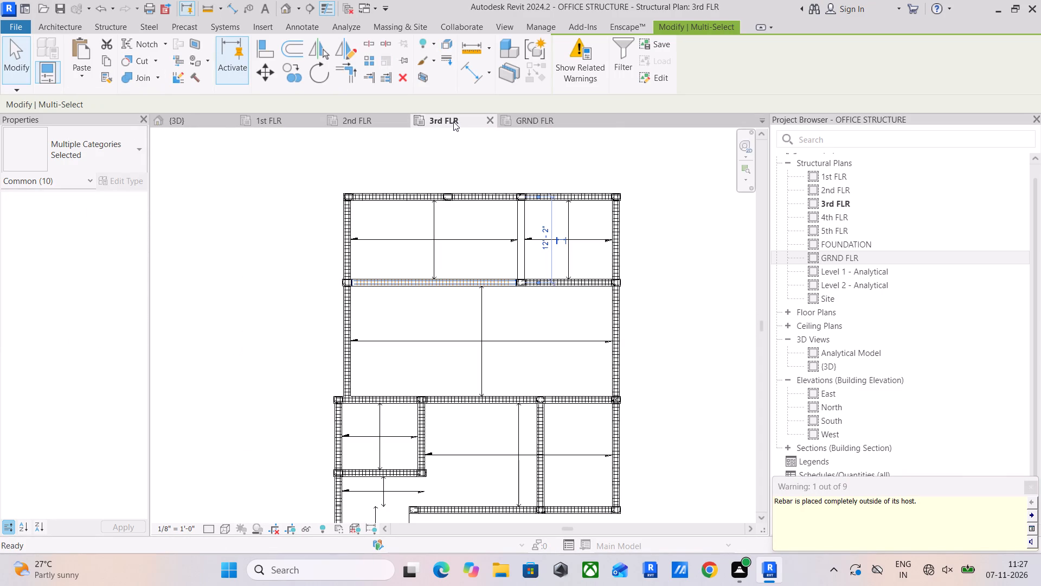
pyautogui.scroll(8, 399, 284)
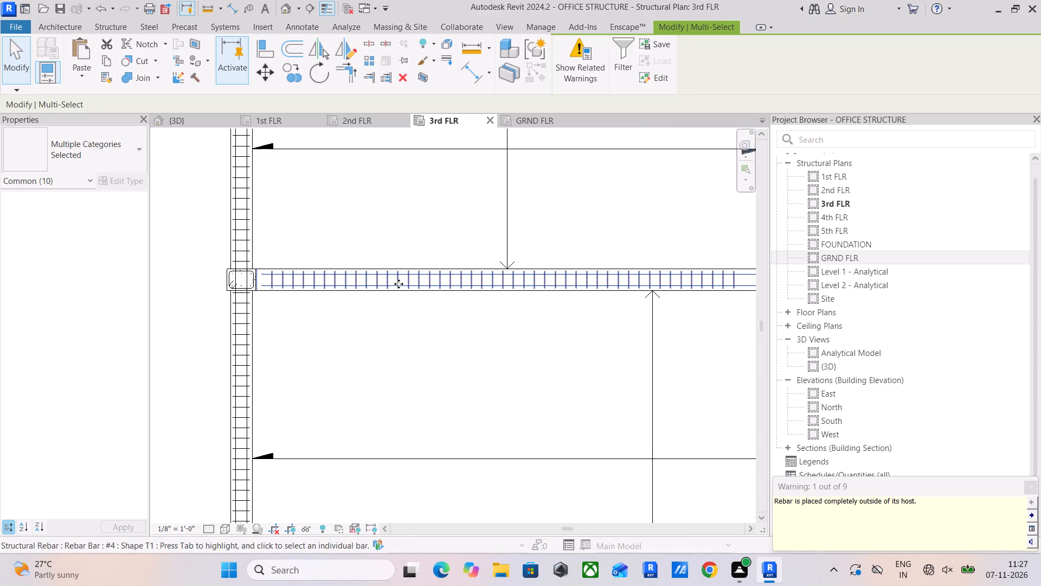
pyautogui.scroll(-3, 399, 284)
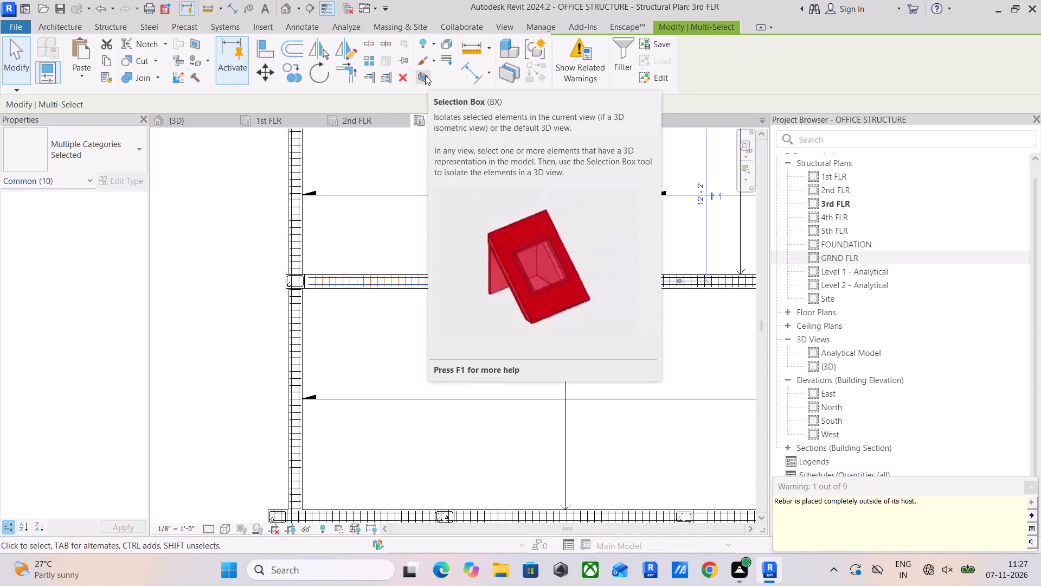
pyautogui.click(415, 75)
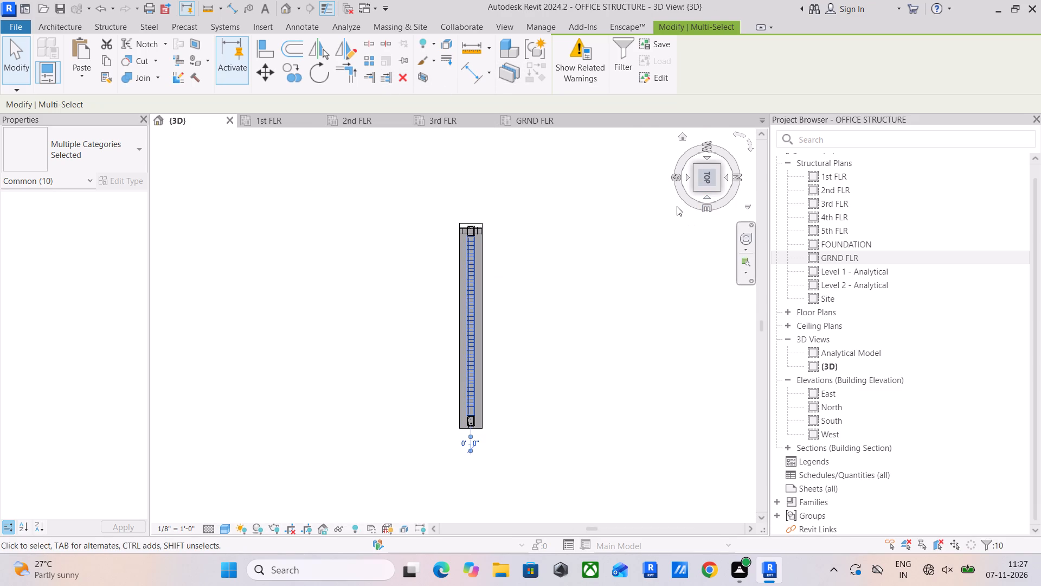
pyautogui.keyDown('shift'); pyautogui.moveTo(606, 284); pyautogui.dragTo(452, 104, button='middle'); pyautogui.keyUp('shift')
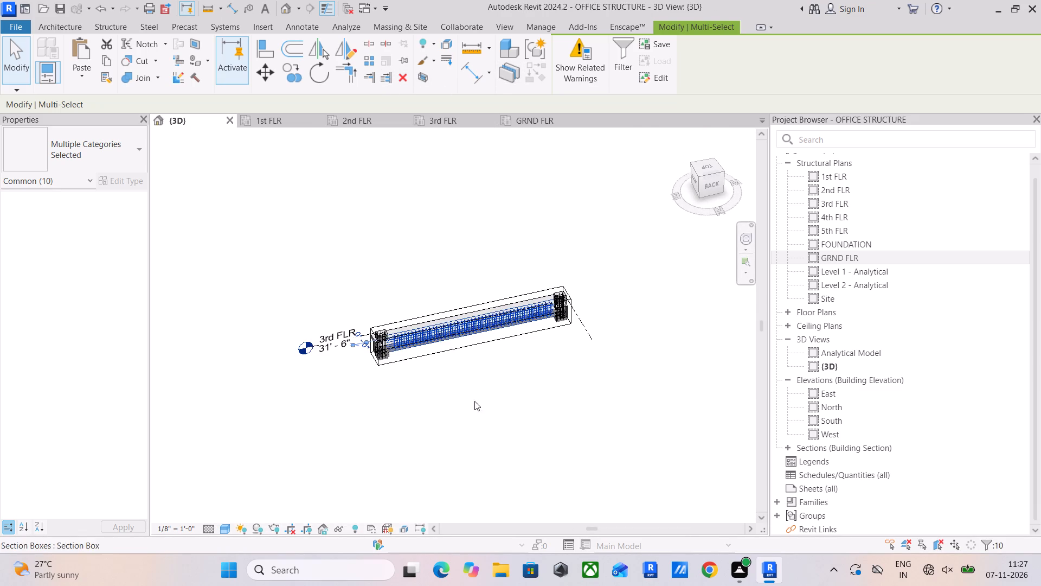
pyautogui.scroll(5, 458, 387)
pyautogui.moveTo(457, 367); pyautogui.dragTo(472, 301, button='middle')
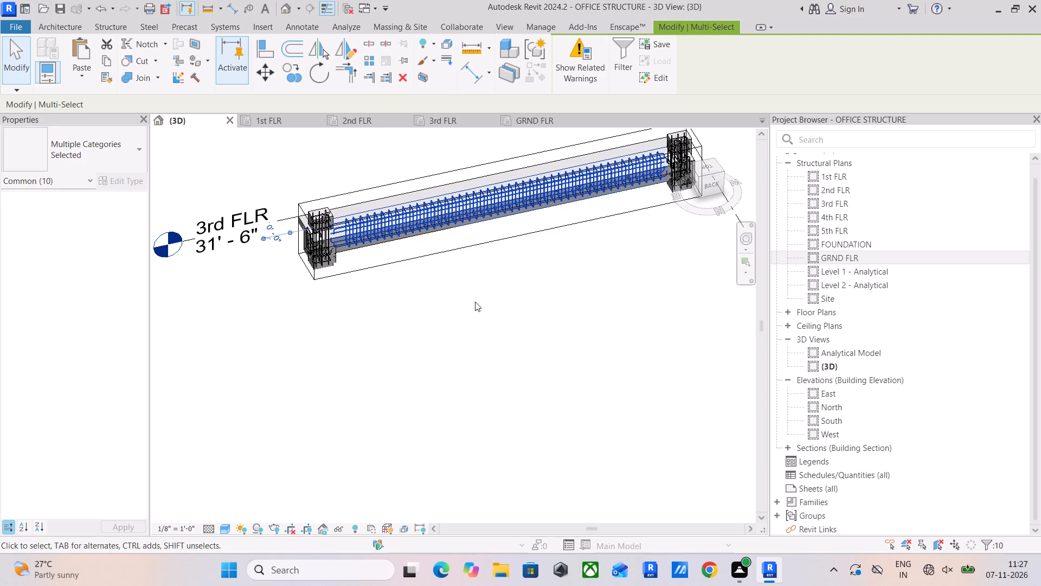
pyautogui.scroll(5, 305, 228)
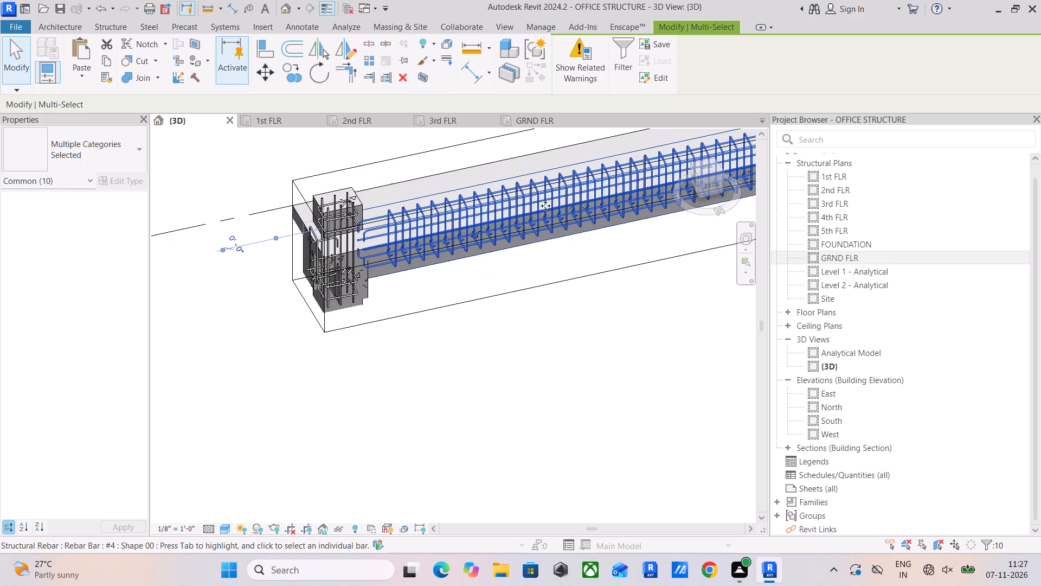
pyautogui.click(712, 183)
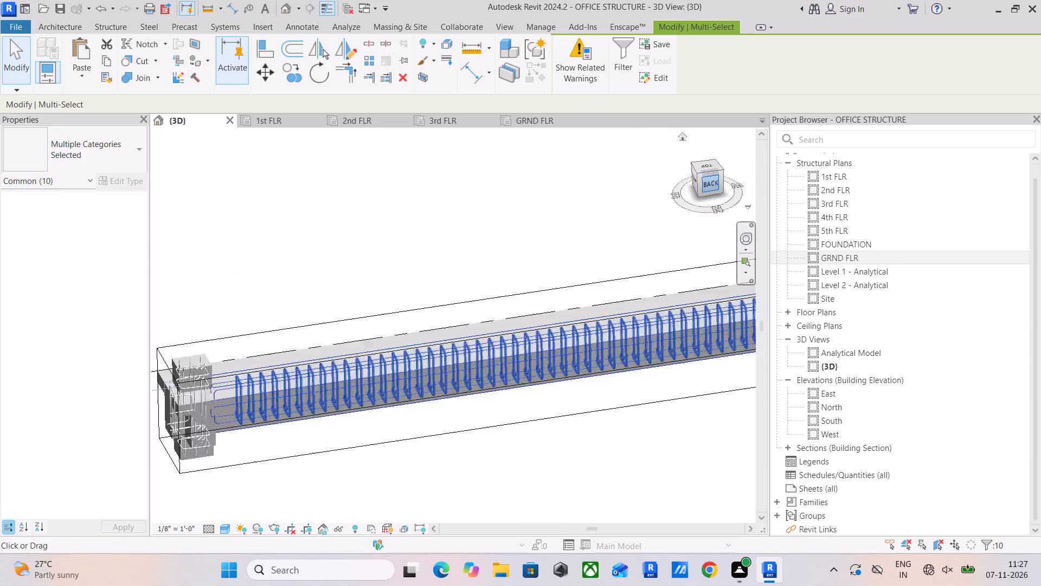
pyautogui.scroll(6, 234, 335)
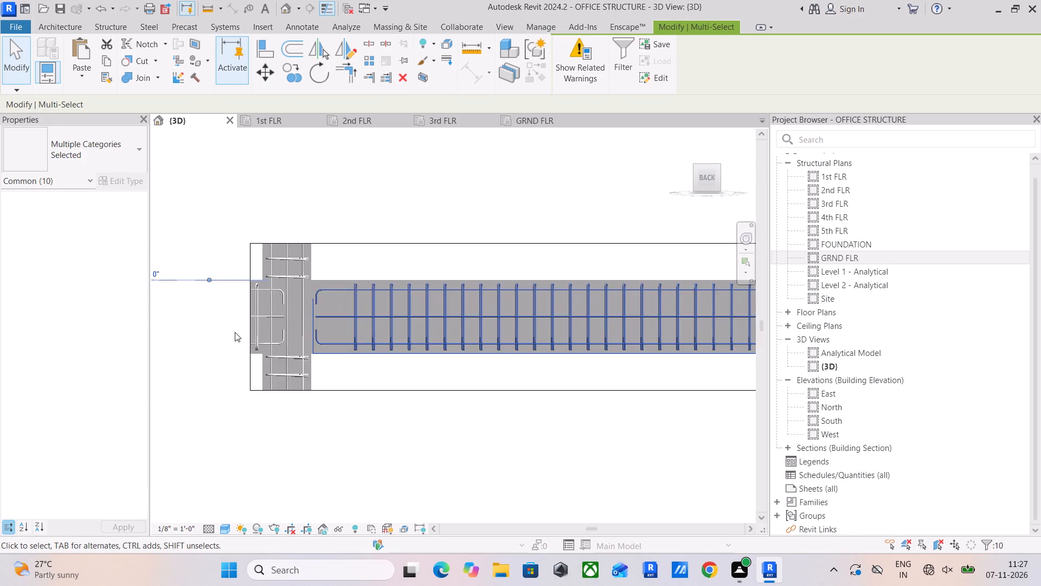
# Extend the 3D section box downward past the 2nd FLR beam so both floors' beams are included.
pyautogui.click(209, 305)
pyautogui.scroll(-4, 314, 330)
pyautogui.click(356, 363)
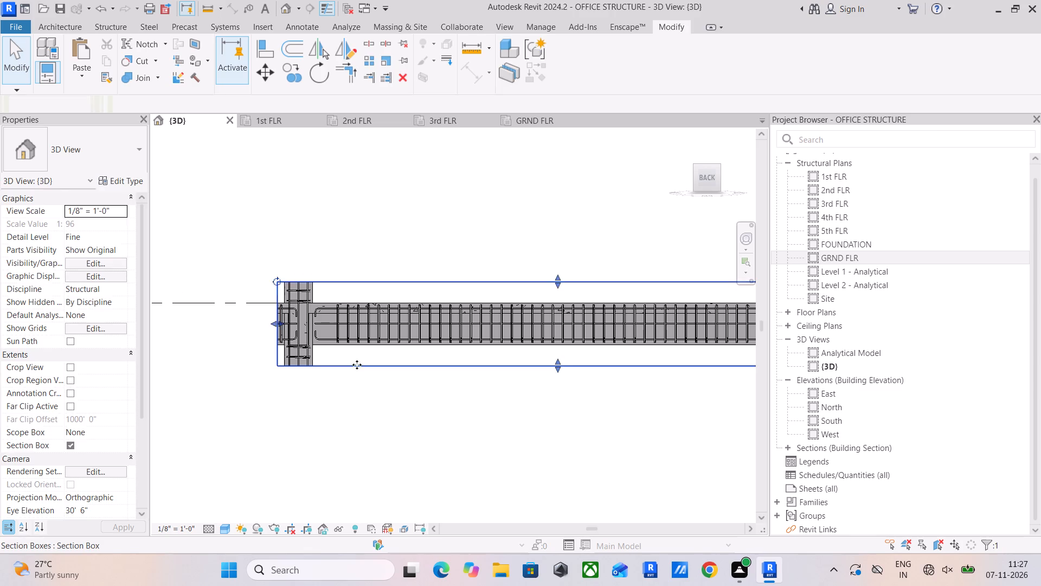
pyautogui.scroll(-5, 435, 402)
pyautogui.moveTo(496, 388); pyautogui.dragTo(506, 478)
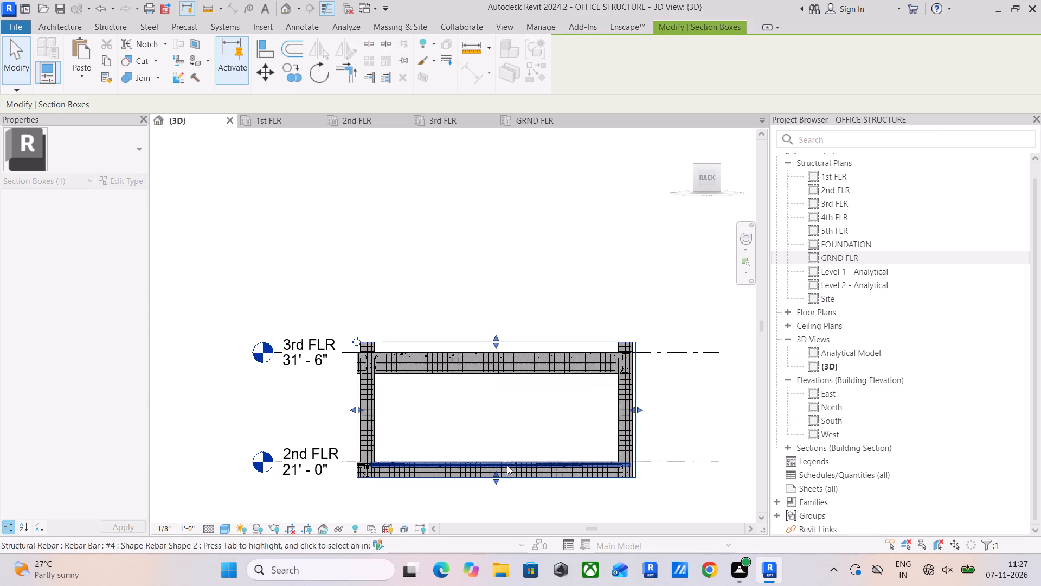
pyautogui.scroll(-4, 510, 437)
pyautogui.scroll(1, 511, 418)
pyautogui.moveTo(511, 413); pyautogui.dragTo(511, 374, button='middle')
pyautogui.scroll(1, 493, 426)
pyautogui.moveTo(499, 433); pyautogui.dragTo(499, 457)
pyautogui.scroll(9, 406, 418)
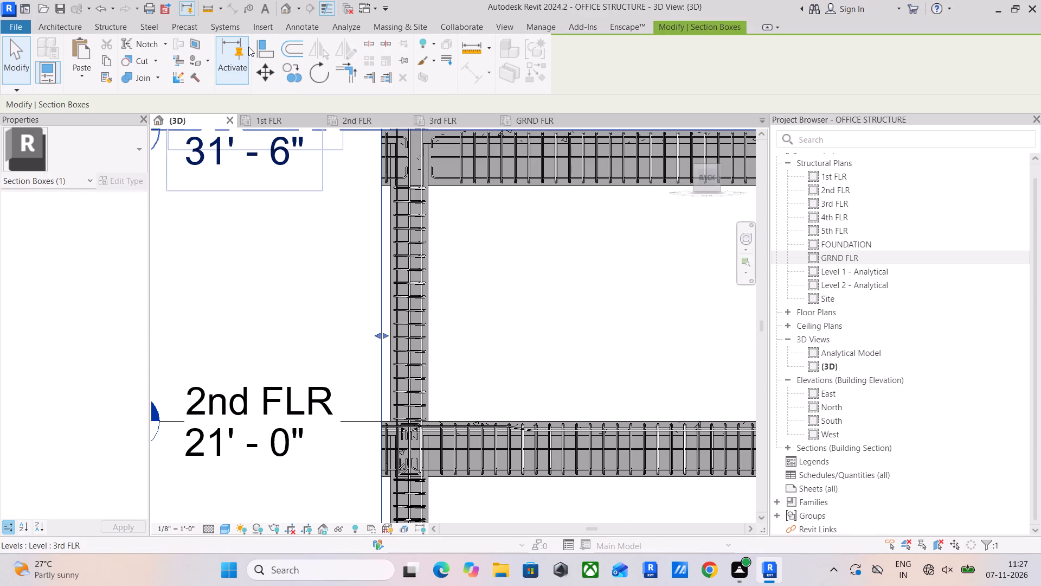
# Align the 3rd FLR beam's two top hooked bars with the matching 2nd FLR bar end inside the column beside the level labels.
pyautogui.click(258, 46)
pyautogui.scroll(5, 449, 474)
pyautogui.scroll(5, 356, 425)
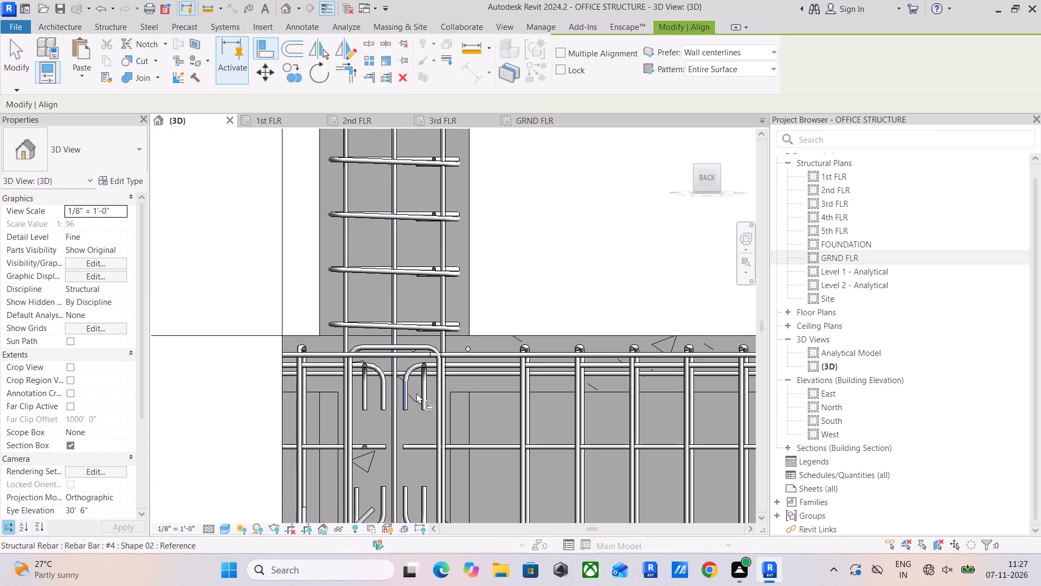
pyautogui.click(402, 392)
pyautogui.scroll(-6, 410, 286)
pyautogui.moveTo(420, 315); pyautogui.dragTo(423, 579, button='middle')
pyautogui.scroll(-3, 436, 339)
pyautogui.moveTo(436, 339); pyautogui.dragTo(439, 450, button='middle')
pyautogui.scroll(4, 448, 245)
pyautogui.scroll(4, 430, 326)
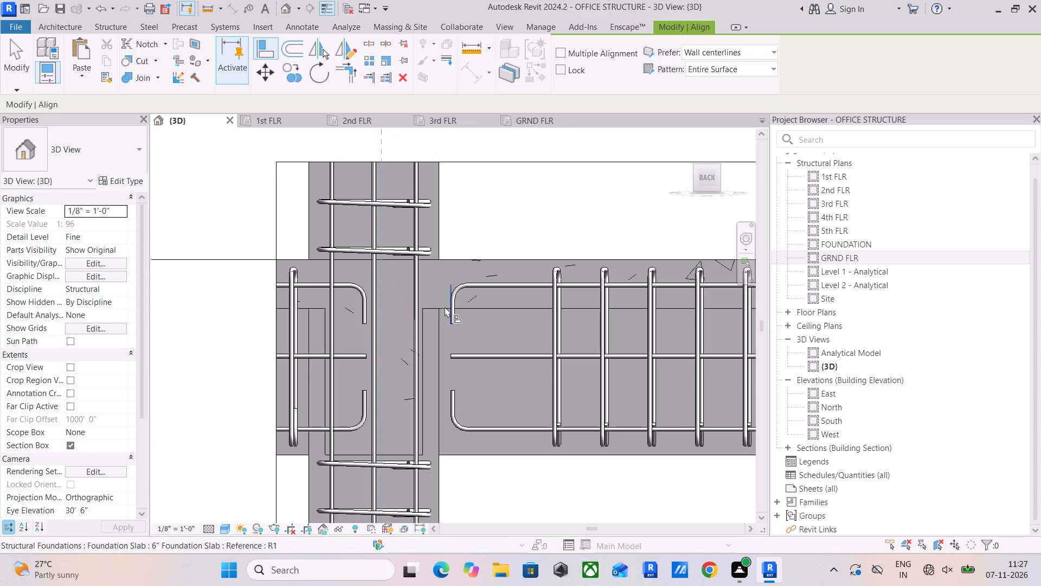
pyautogui.click(446, 306)
pyautogui.click(384, 301)
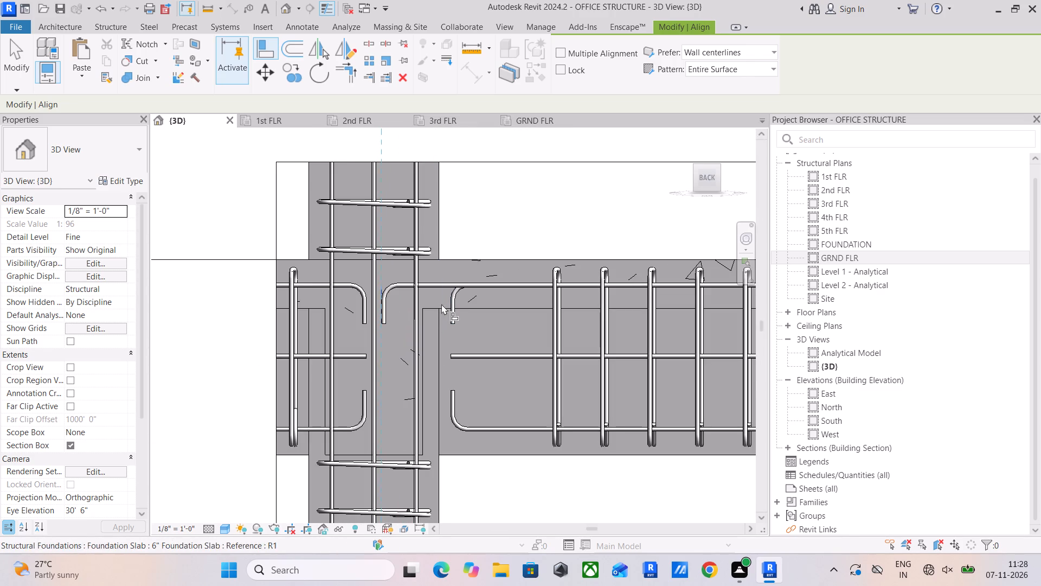
pyautogui.click(446, 305)
# Align the 3rd FLR beam's bottom hooked bars and straight middle bars with the aligned top bar's end in the same column.
pyautogui.click(382, 307)
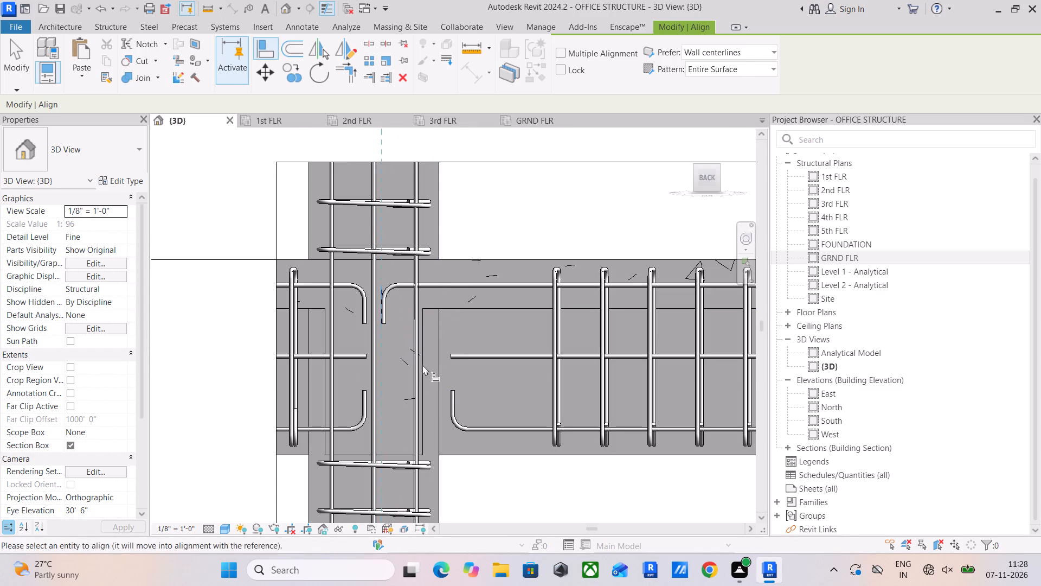
pyautogui.click(446, 397)
pyautogui.click(385, 306)
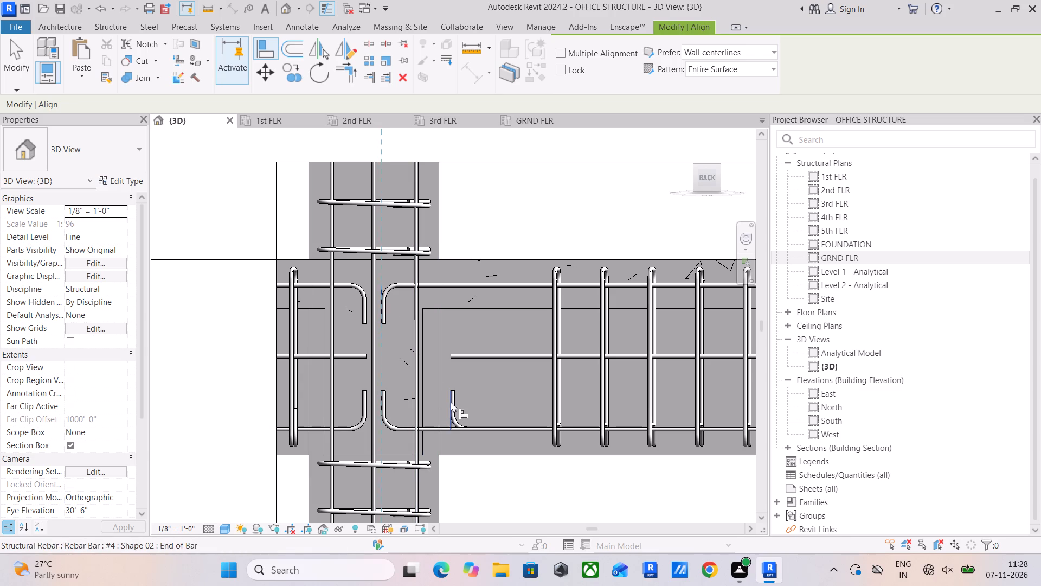
pyautogui.click(451, 402)
pyautogui.click(382, 313)
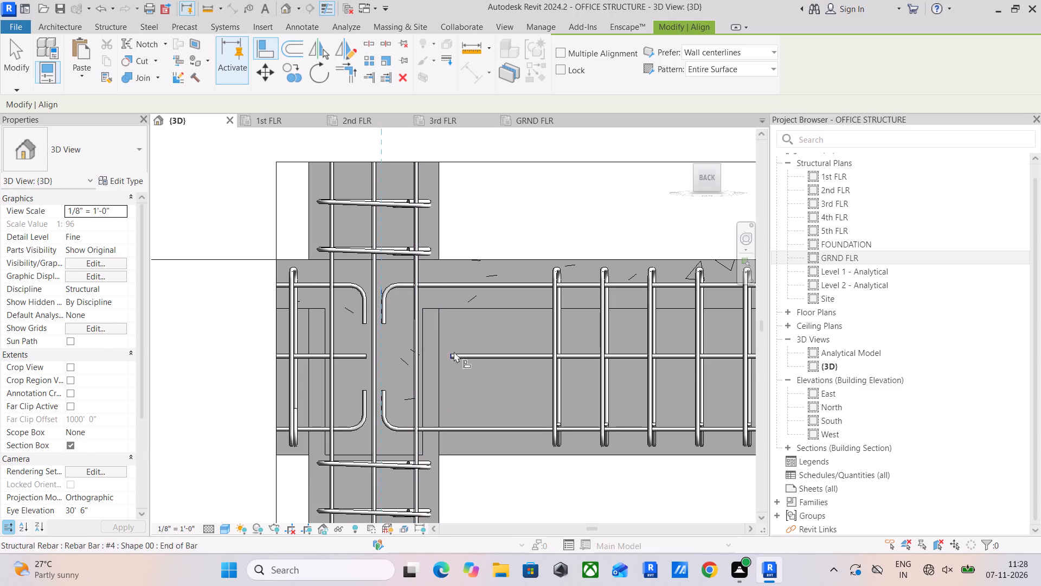
pyautogui.click(452, 353)
pyautogui.click(382, 303)
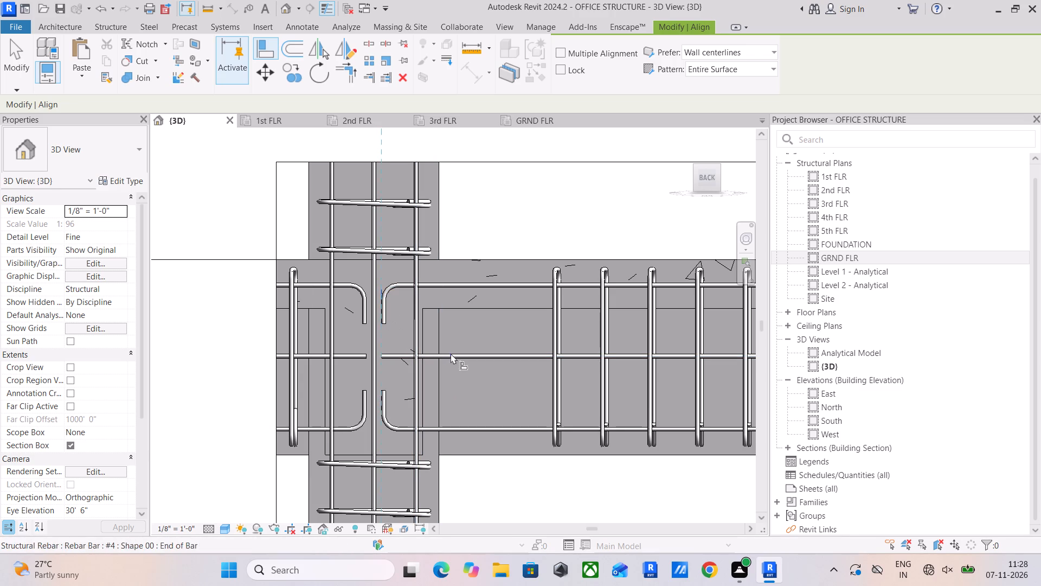
pyautogui.click(451, 353)
# At the beam's opposite end, align the two 3rd FLR top hooked bars with the 2nd FLR bar end inside the column.
pyautogui.scroll(-8, 490, 379)
pyautogui.moveTo(581, 387); pyautogui.dragTo(279, 406, button='middle')
pyautogui.moveTo(543, 392); pyautogui.dragTo(484, 394, button='middle')
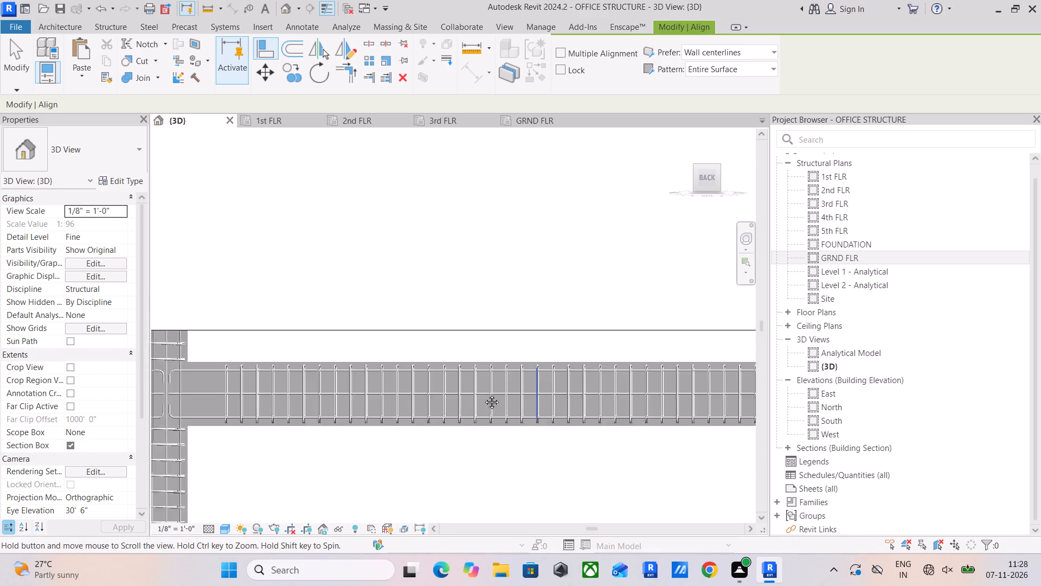
pyautogui.moveTo(484, 394); pyautogui.dragTo(161, 394, button='middle')
pyautogui.scroll(4, 550, 363)
pyautogui.moveTo(580, 375); pyautogui.dragTo(568, 303, button='middle')
pyautogui.scroll(1, 579, 352)
pyautogui.scroll(-7, 568, 304)
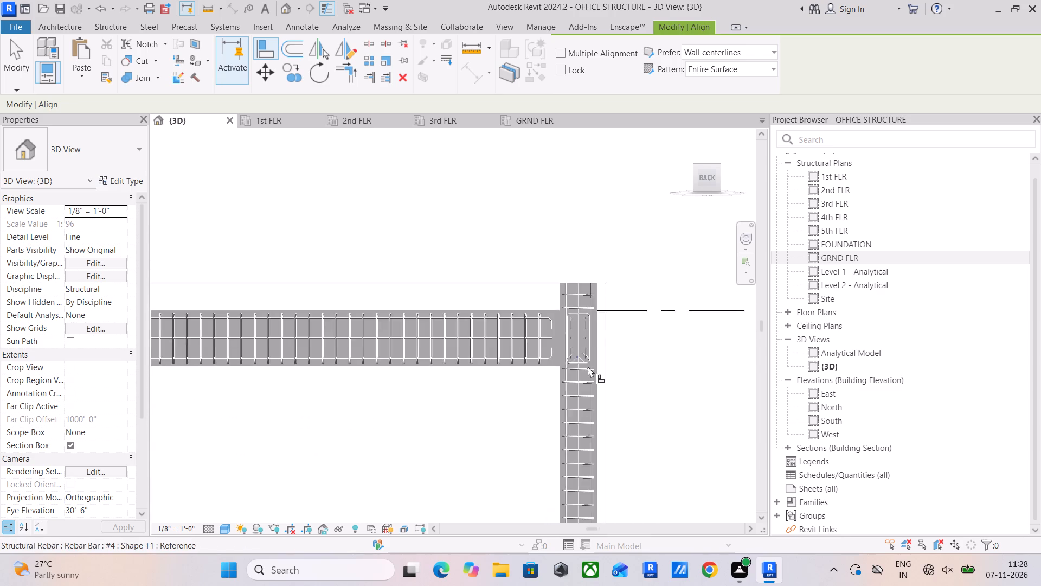
pyautogui.scroll(-3, 588, 366)
pyautogui.moveTo(596, 386); pyautogui.dragTo(587, 285, button='middle')
pyautogui.scroll(10, 578, 409)
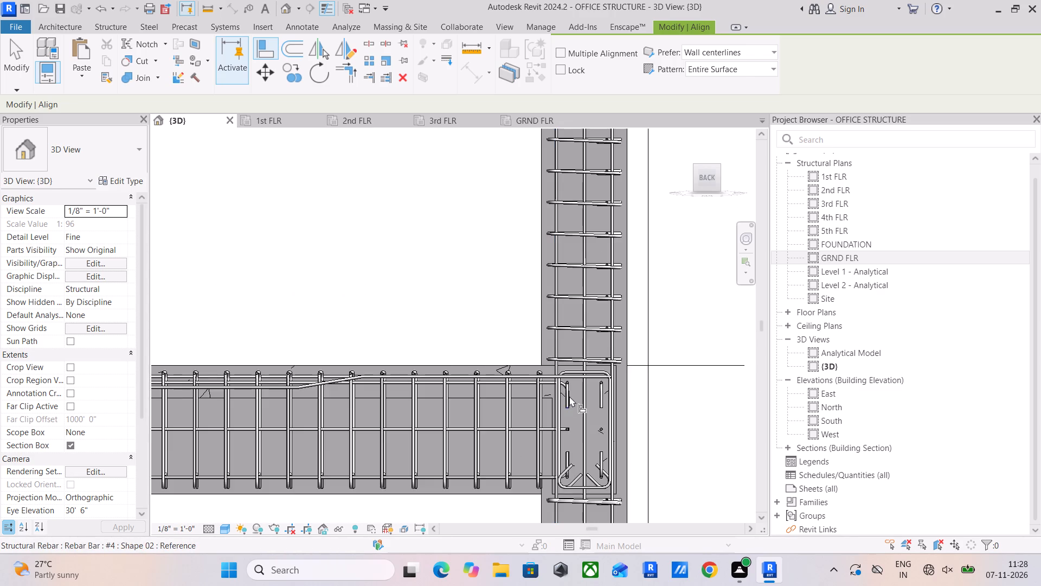
pyautogui.scroll(9, 569, 396)
pyautogui.click(573, 390)
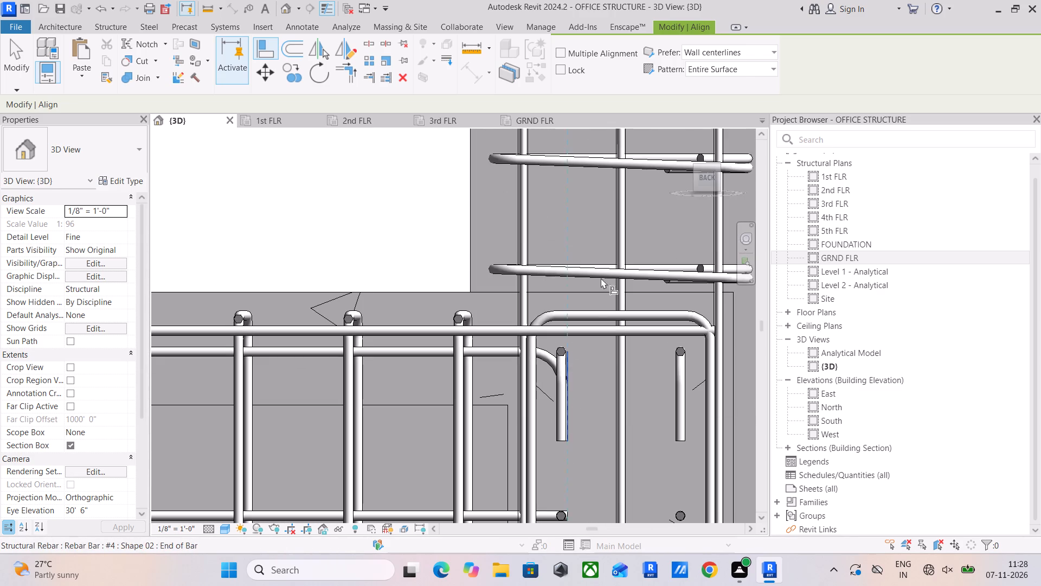
pyautogui.scroll(-10, 601, 270)
pyautogui.moveTo(628, 329); pyautogui.dragTo(629, 522, button='middle')
pyautogui.scroll(-1, 629, 523)
pyautogui.moveTo(624, 404); pyautogui.dragTo(624, 560, button='middle')
pyautogui.scroll(-1, 624, 558)
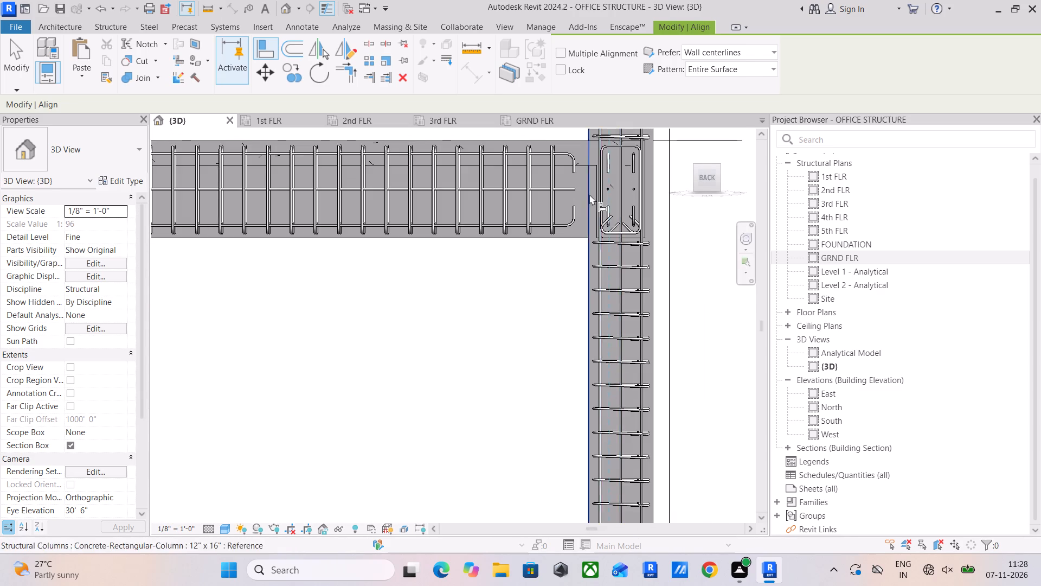
pyautogui.moveTo(587, 199); pyautogui.dragTo(569, 351, button='middle')
pyautogui.scroll(-1, 569, 340)
pyautogui.scroll(4, 551, 299)
pyautogui.click(568, 336)
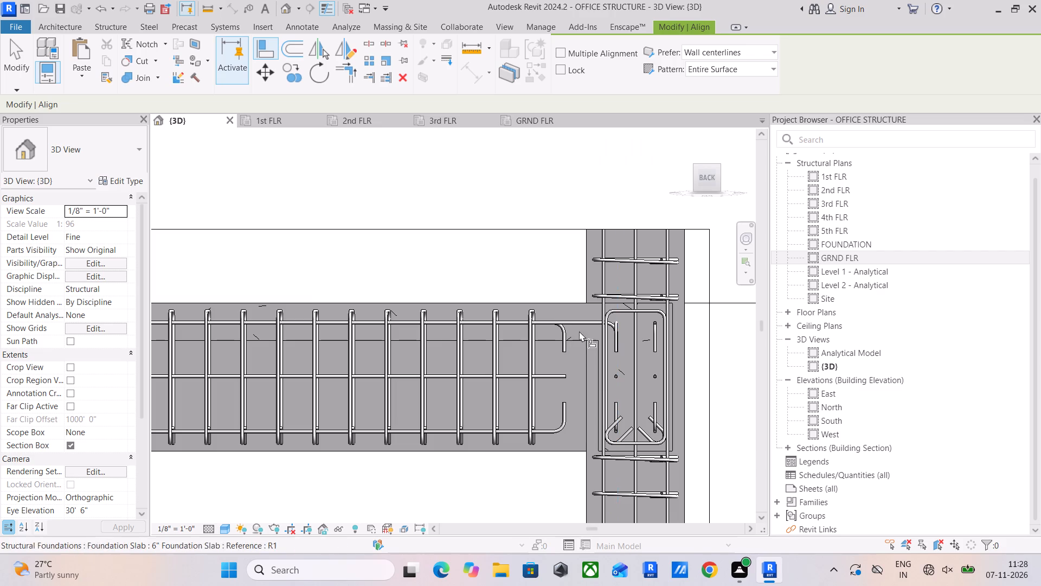
pyautogui.scroll(4, 621, 339)
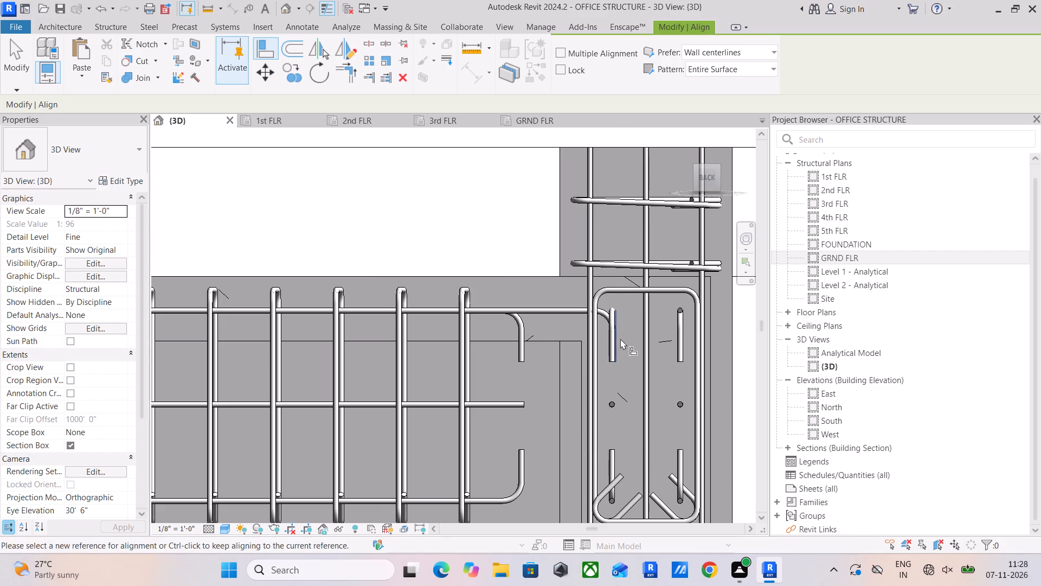
pyautogui.click(620, 339)
pyautogui.click(525, 339)
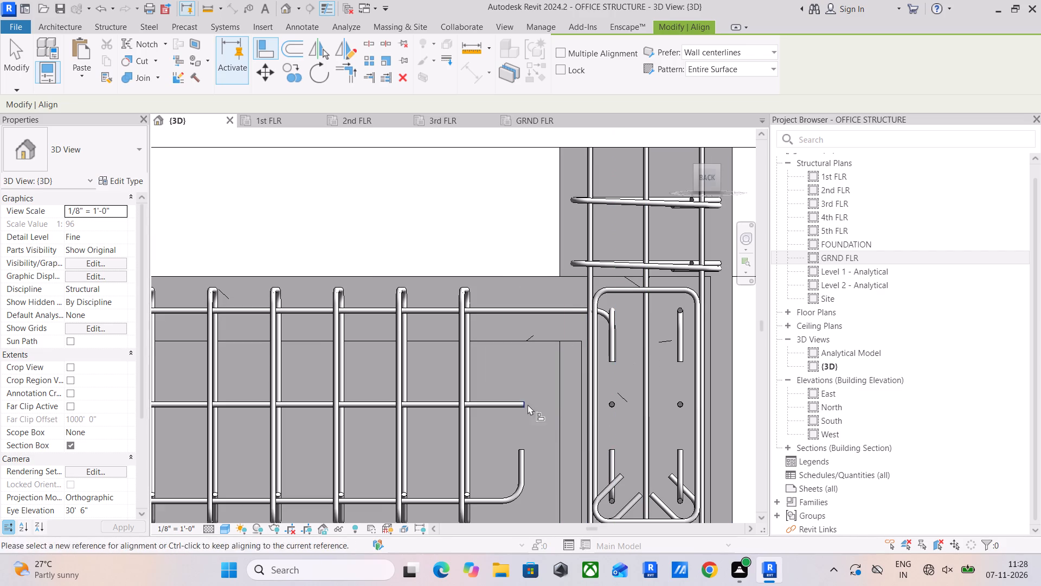
# Align the 3rd FLR beam's middle straight bars and bottom hooked bars with the top bar's end in that far column.
pyautogui.click(619, 348)
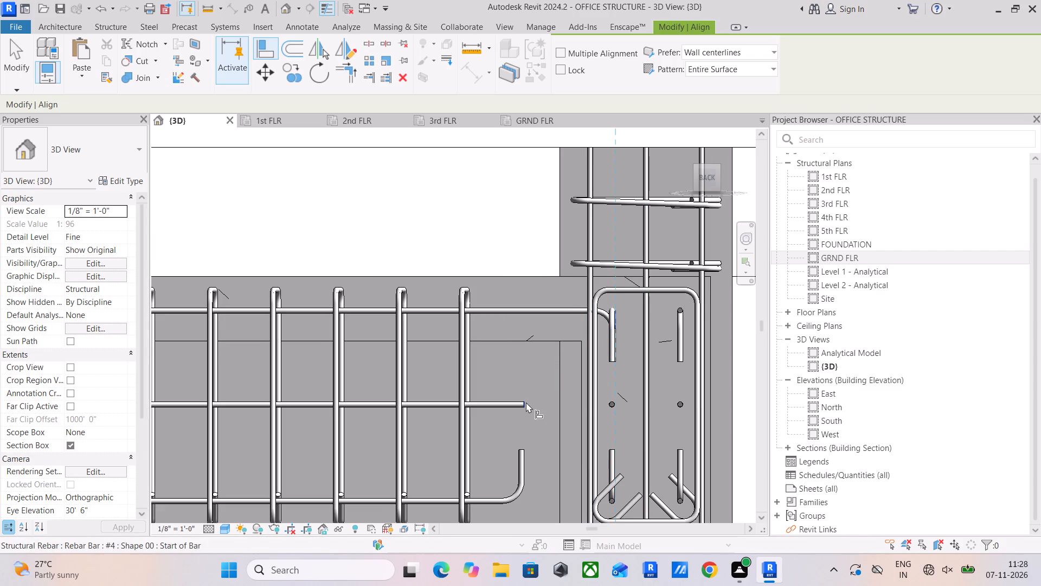
pyautogui.moveTo(526, 402); pyautogui.dragTo(533, 402)
pyautogui.click(619, 339)
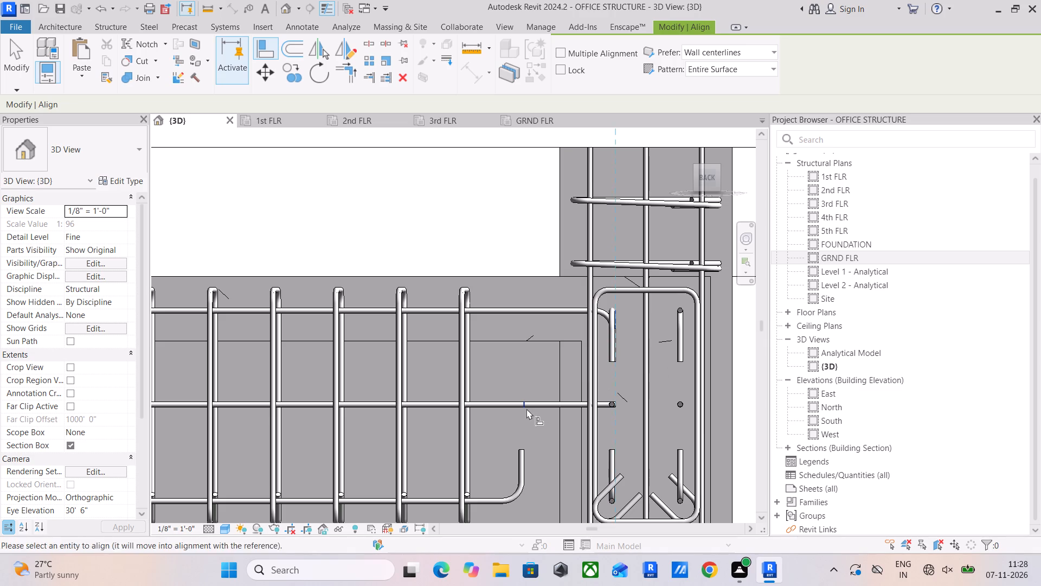
pyautogui.click(525, 408)
pyautogui.click(619, 345)
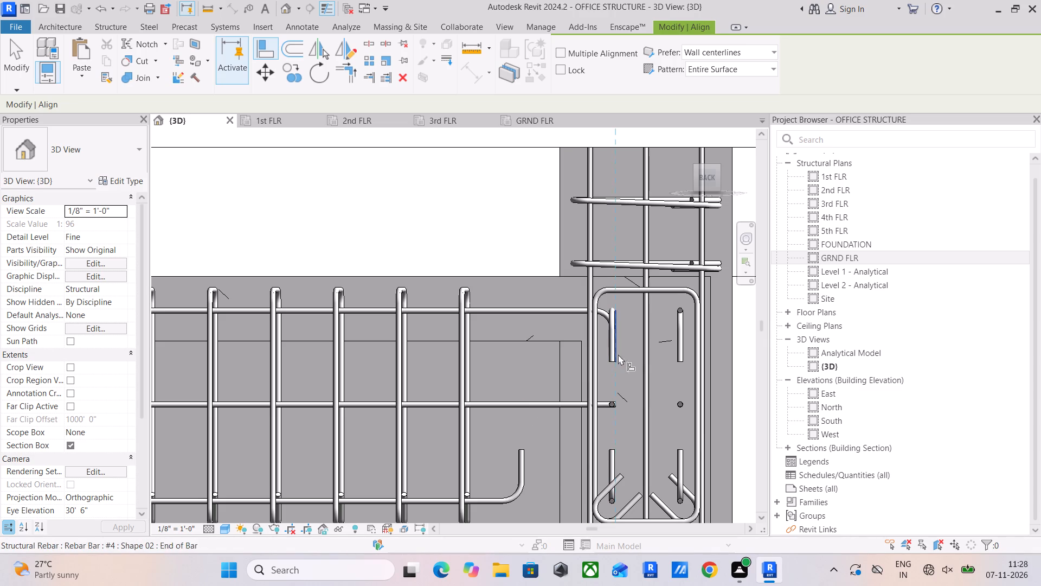
pyautogui.click(528, 467)
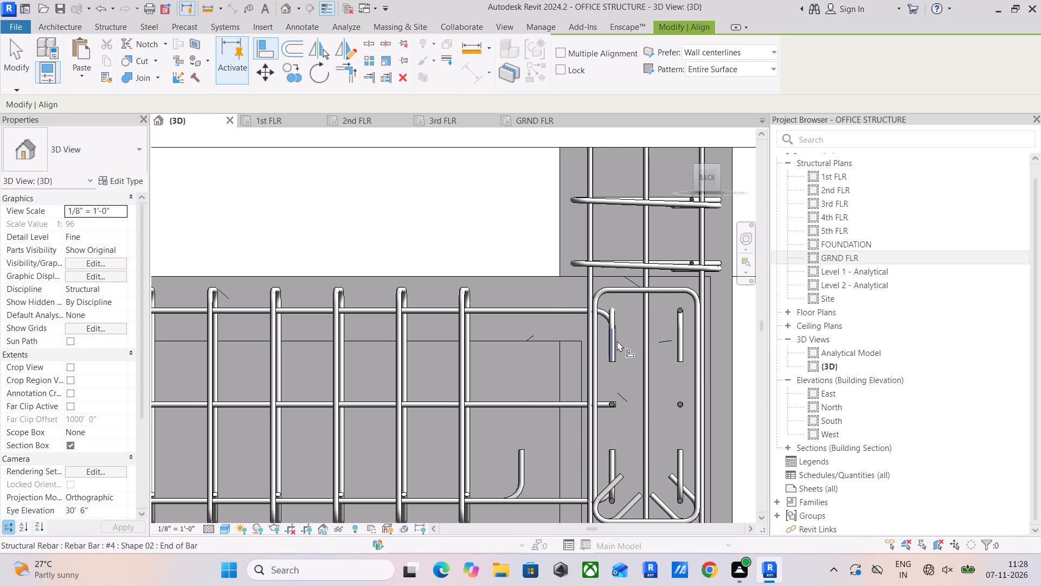
pyautogui.click(618, 338)
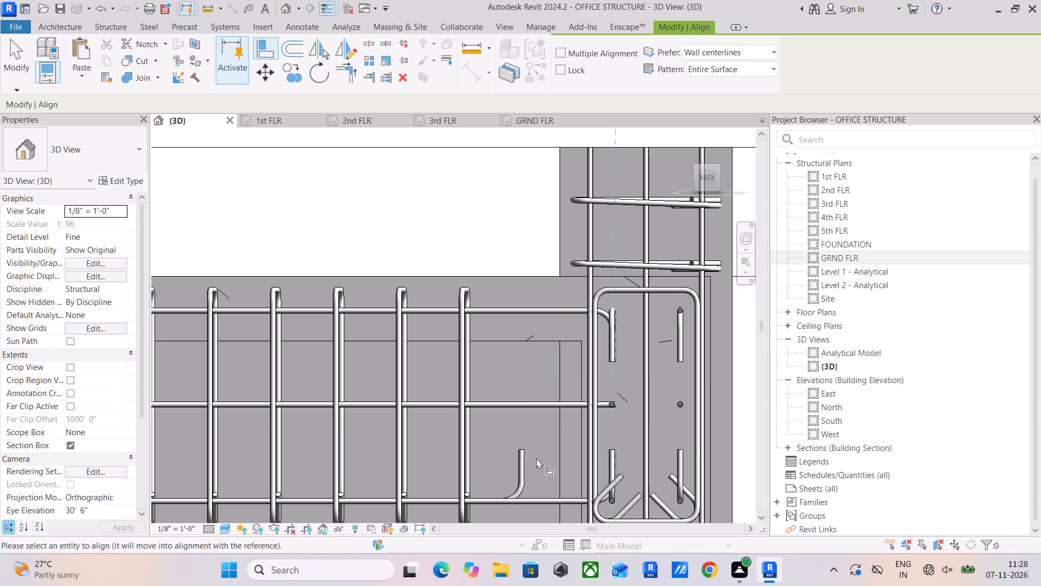
pyautogui.click(528, 462)
# Examine the 3rd FLR beam's bars at both columns from the back and from an angled 3D view, and end the alignment.
pyautogui.scroll(-4, 580, 429)
pyautogui.moveTo(601, 407); pyautogui.dragTo(620, 383, button='middle')
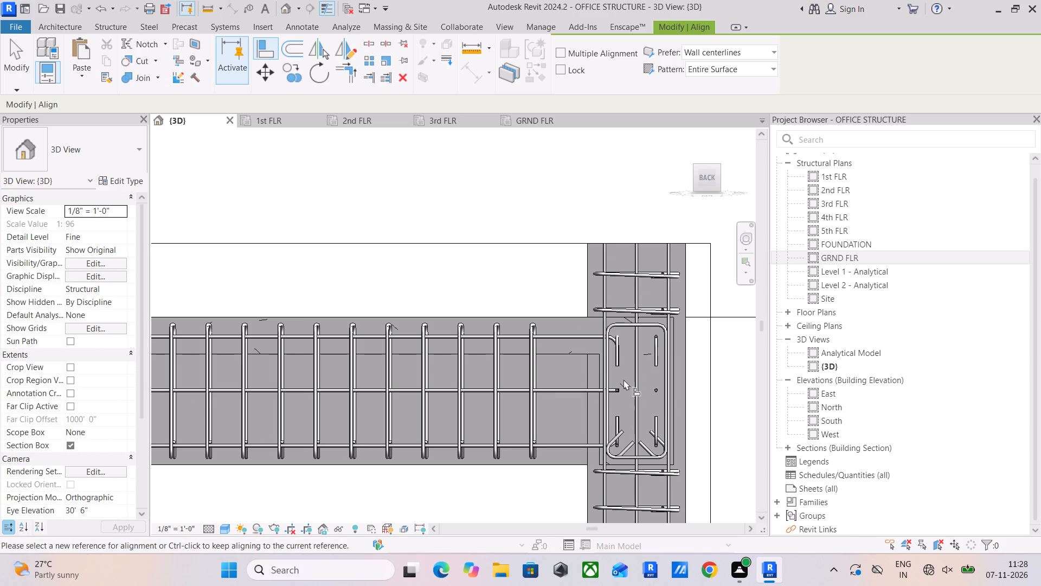
pyautogui.scroll(-3, 654, 390)
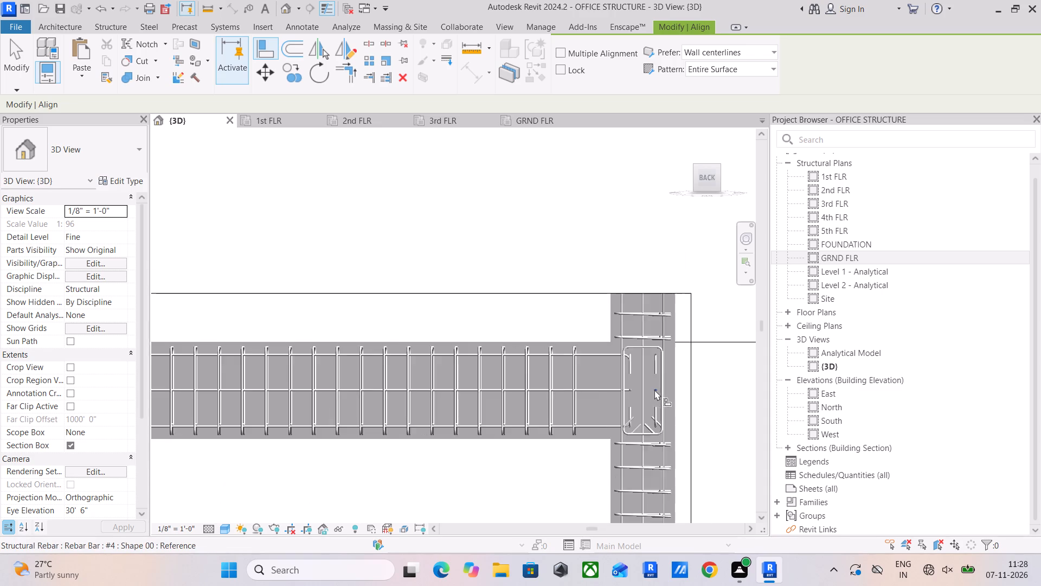
pyautogui.scroll(-7, 638, 391)
pyautogui.moveTo(652, 387); pyautogui.dragTo(758, 347, button='middle')
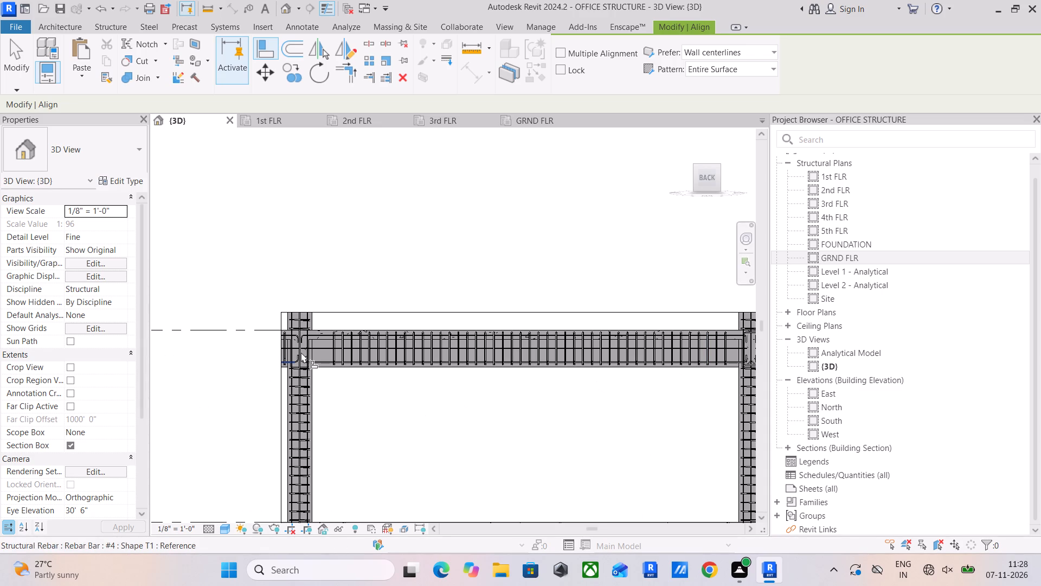
pyautogui.scroll(5, 303, 332)
pyautogui.scroll(-2, 343, 377)
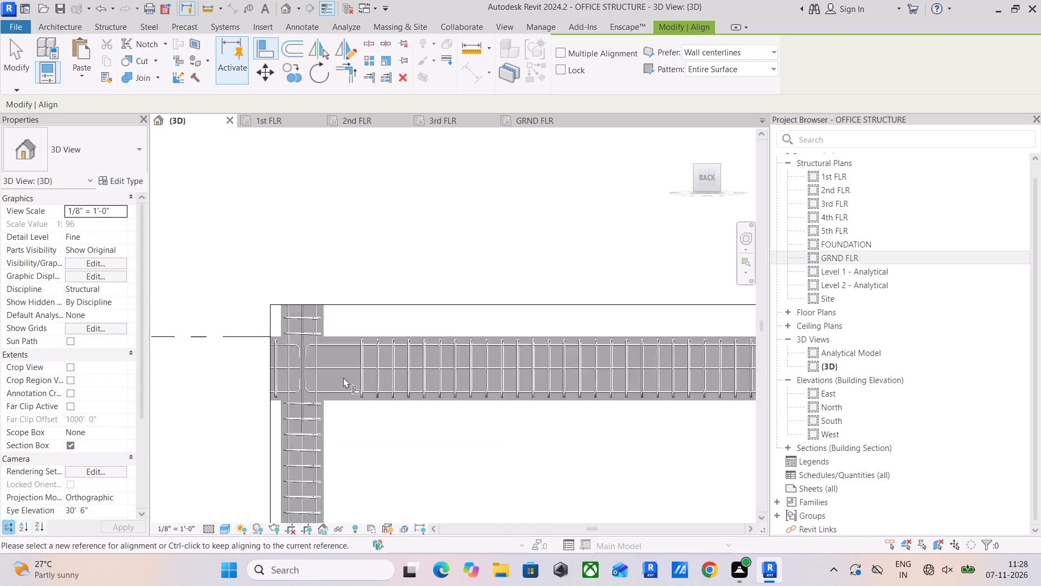
pyautogui.scroll(-1, 343, 377)
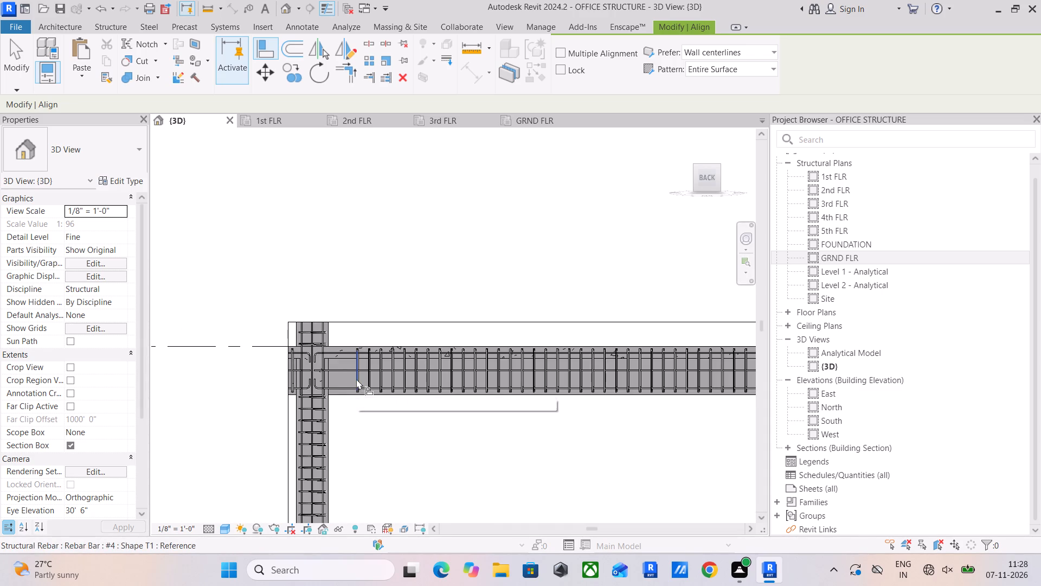
pyautogui.scroll(-4, 356, 379)
pyautogui.moveTo(429, 386); pyautogui.dragTo(447, 329, button='middle')
pyautogui.scroll(1, 429, 386)
pyautogui.scroll(-3, 463, 422)
pyautogui.keyDown('shift'); pyautogui.moveTo(455, 425); pyautogui.dragTo(501, 483, button='middle'); pyautogui.keyUp('shift')
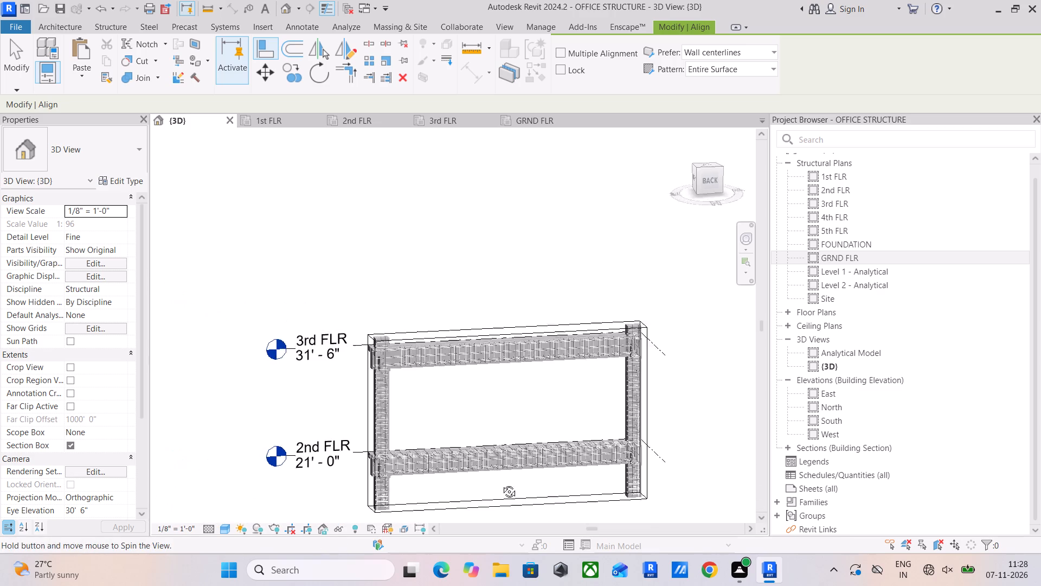
pyautogui.keyDown('shift'); pyautogui.moveTo(501, 483); pyautogui.dragTo(543, 517, button='middle'); pyautogui.keyUp('shift')
pyautogui.moveTo(513, 404); pyautogui.dragTo(534, 448, button='middle')
pyautogui.scroll(10, 478, 392)
pyautogui.moveTo(473, 431); pyautogui.dragTo(461, 379, button='middle')
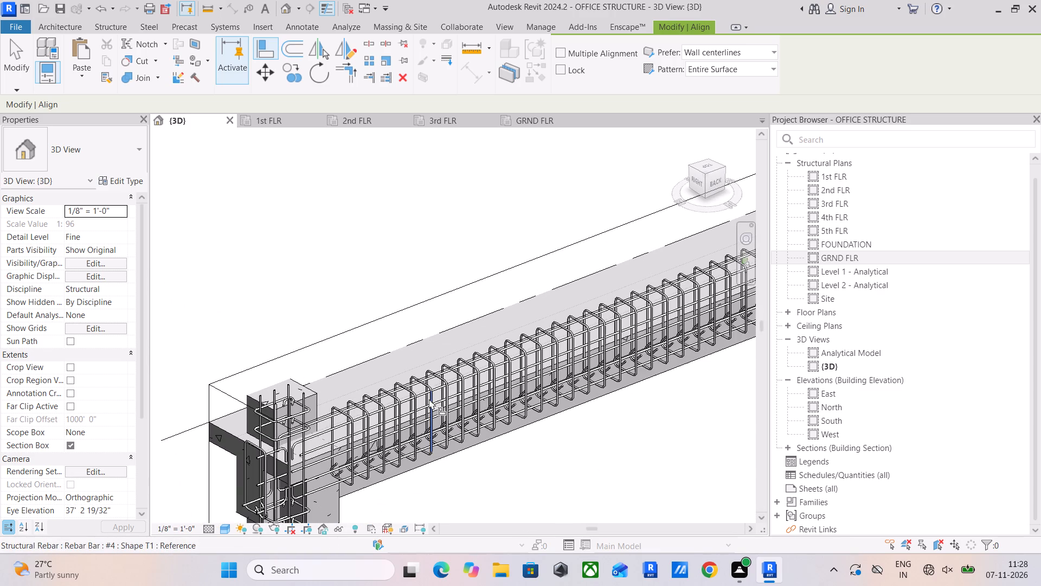
pyautogui.press('Escape')
pyautogui.press('Escape')
pyautogui.press('Escape')
pyautogui.press('Escape')
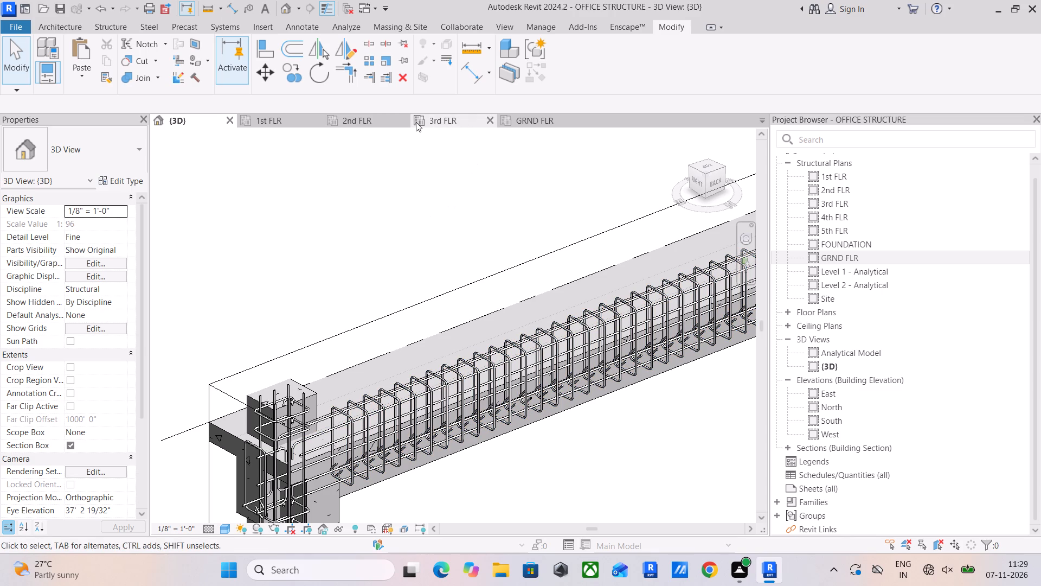
# Copy only the structural rebar of the 2nd FLR interior beam between the plan's two upper slabs and paste it aligned to 3rd FLR.
pyautogui.click(439, 117)
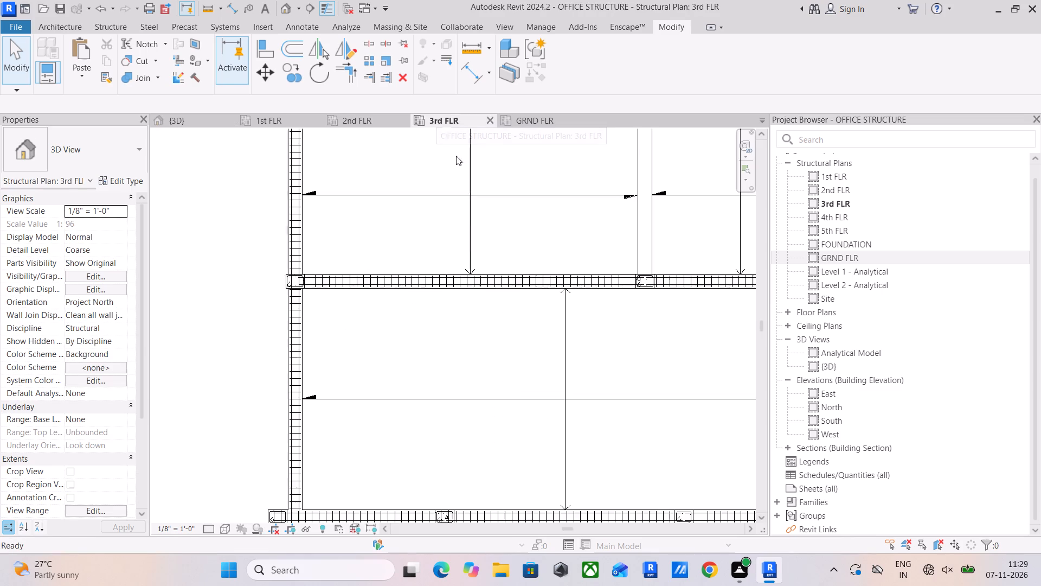
pyautogui.scroll(-5, 482, 270)
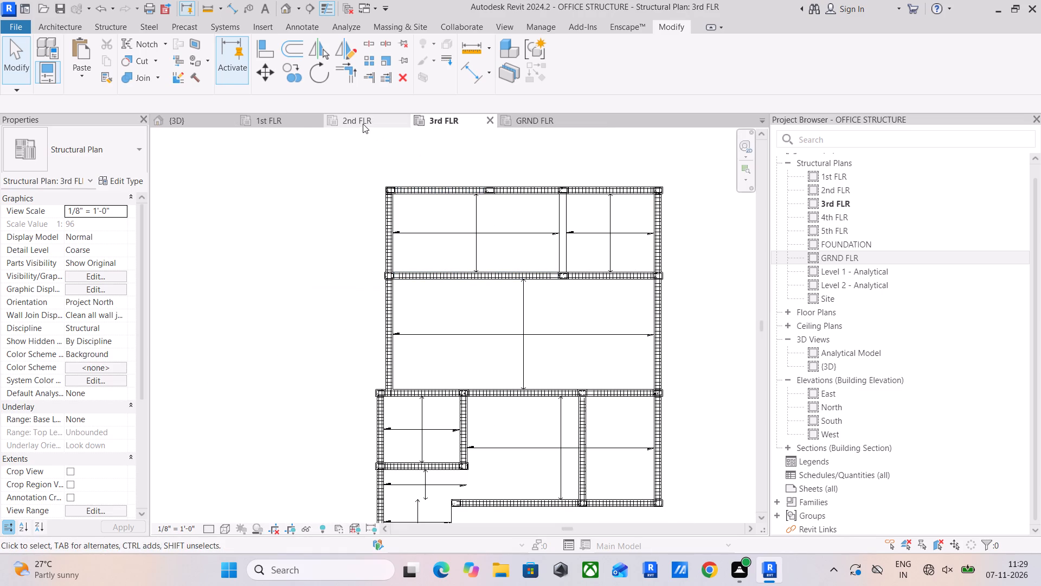
pyautogui.click(362, 124)
pyautogui.moveTo(564, 220); pyautogui.dragTo(479, 247, button='middle')
pyautogui.scroll(6, 592, 332)
pyautogui.scroll(4, 524, 324)
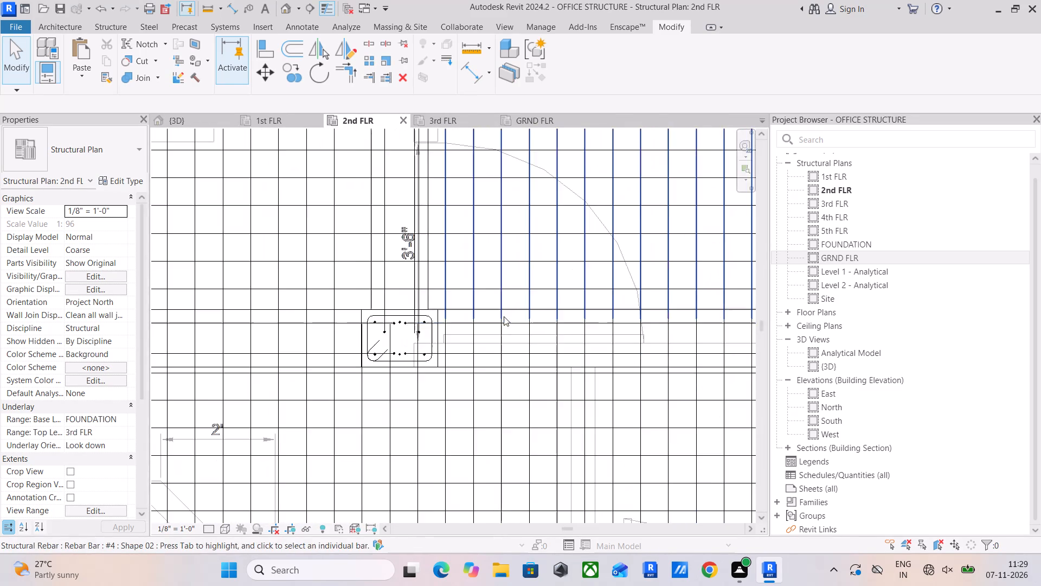
pyautogui.scroll(3, 406, 292)
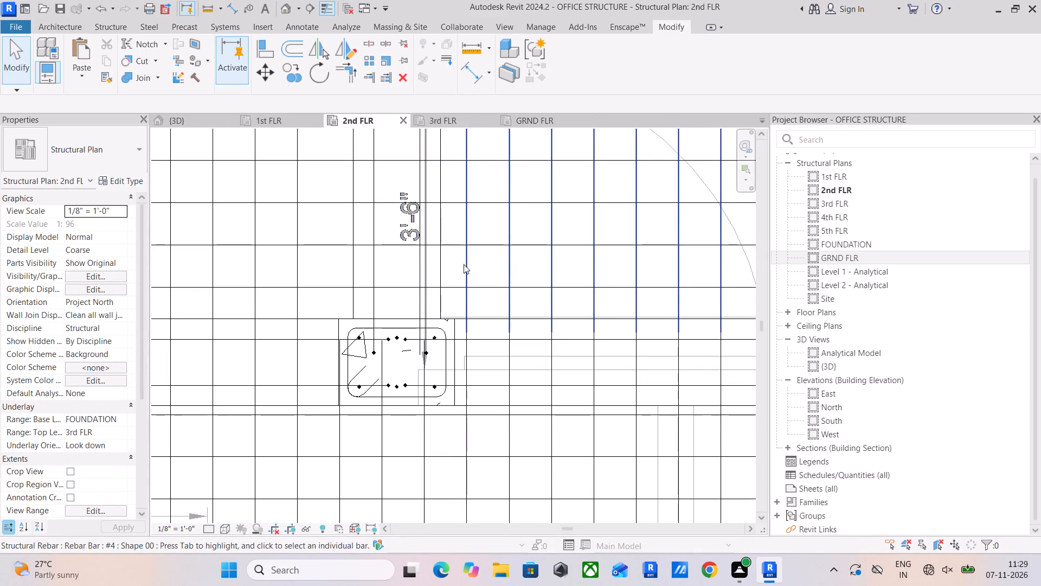
pyautogui.moveTo(452, 257); pyautogui.dragTo(369, 289)
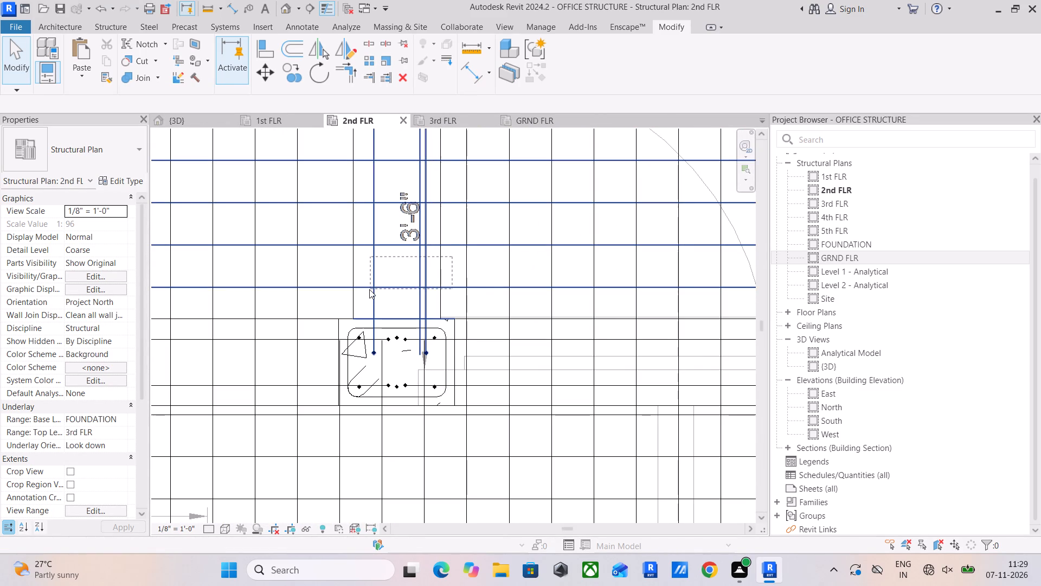
pyautogui.moveTo(369, 289); pyautogui.dragTo(369, 292)
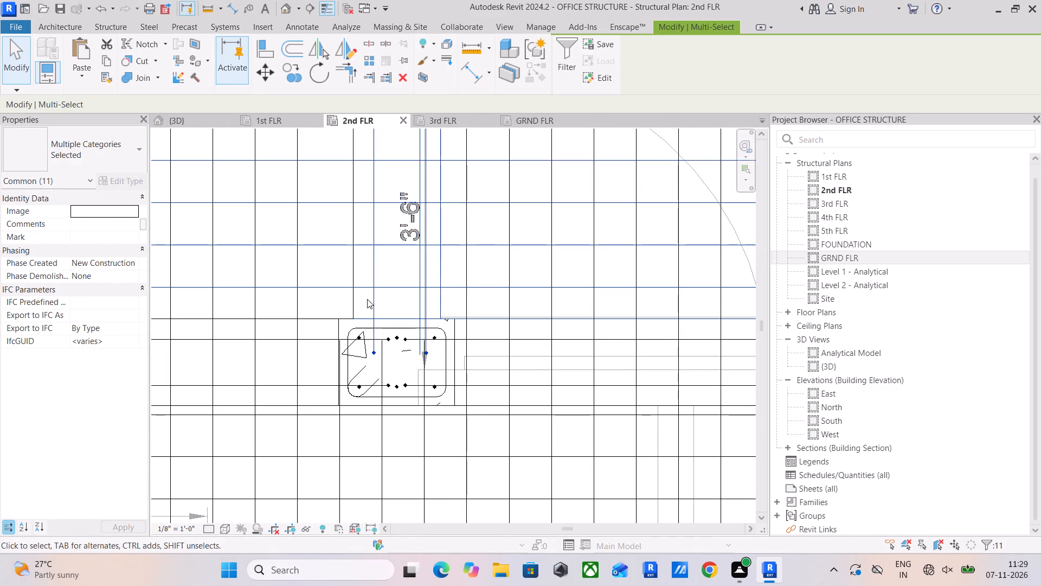
pyautogui.keyDown('shift'); pyautogui.click(308, 290); pyautogui.keyUp('shift')
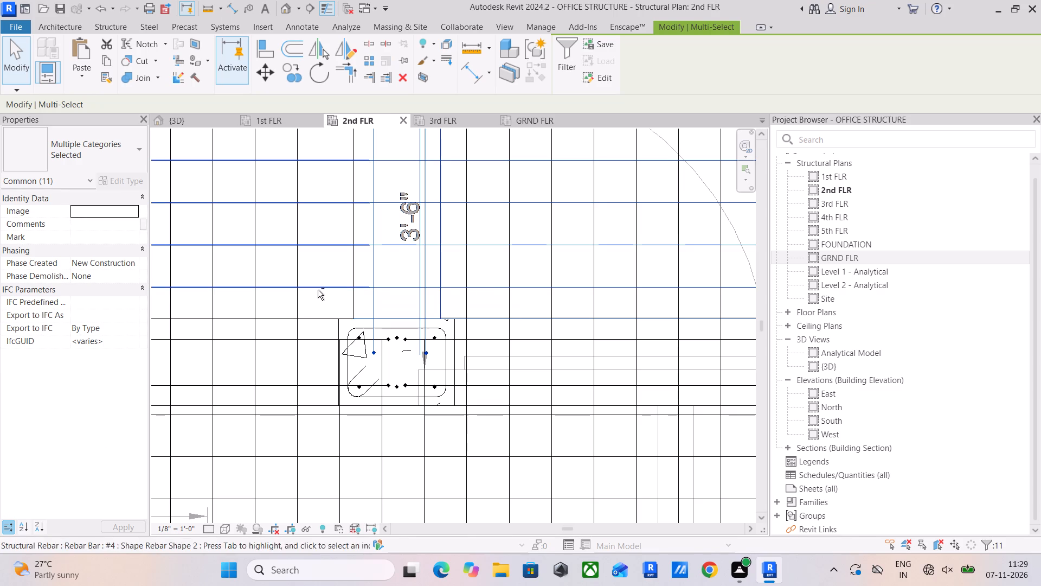
pyautogui.keyDown('shift'); pyautogui.click(499, 288); pyautogui.keyUp('shift')
pyautogui.scroll(5, 432, 315)
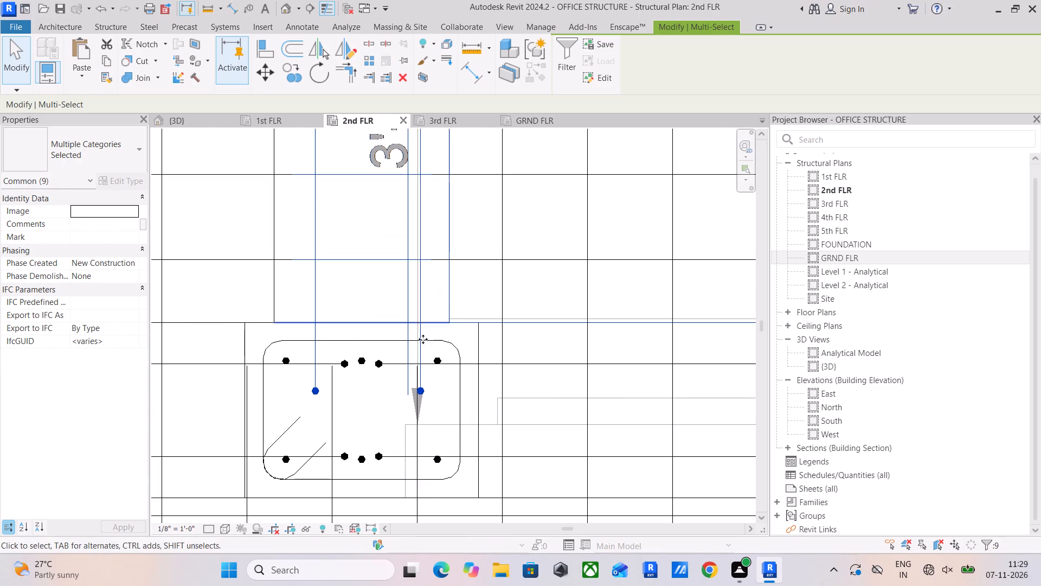
pyautogui.click(569, 48)
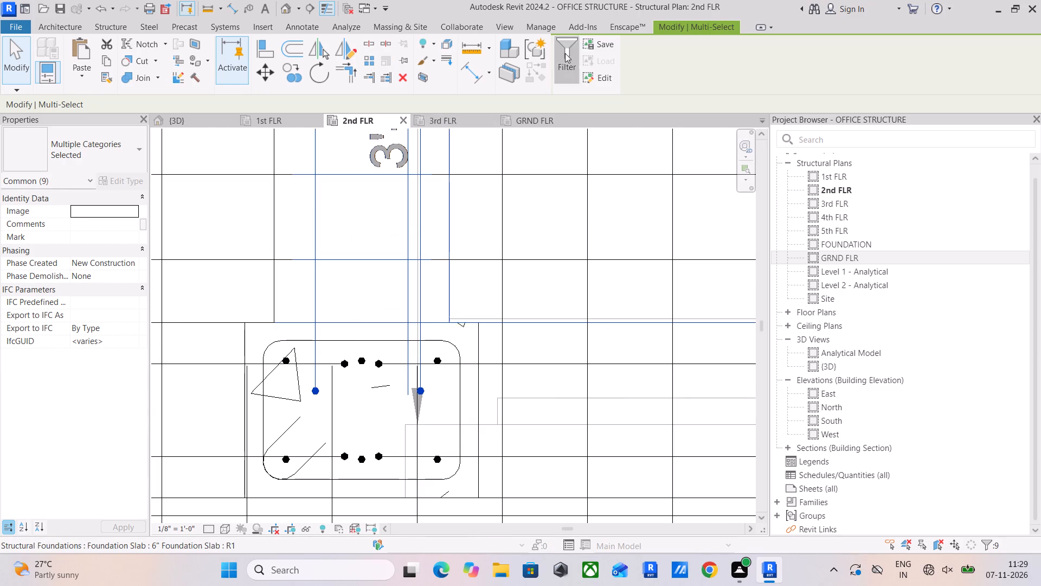
pyautogui.click(408, 206)
pyautogui.click(406, 191)
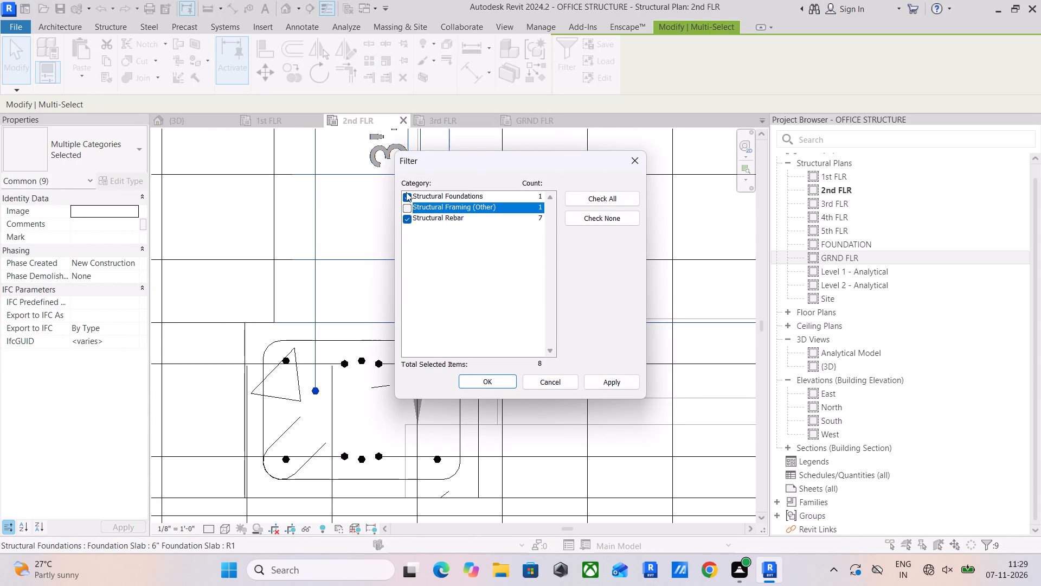
pyautogui.click(406, 196)
pyautogui.click(480, 382)
pyautogui.scroll(-7, 442, 273)
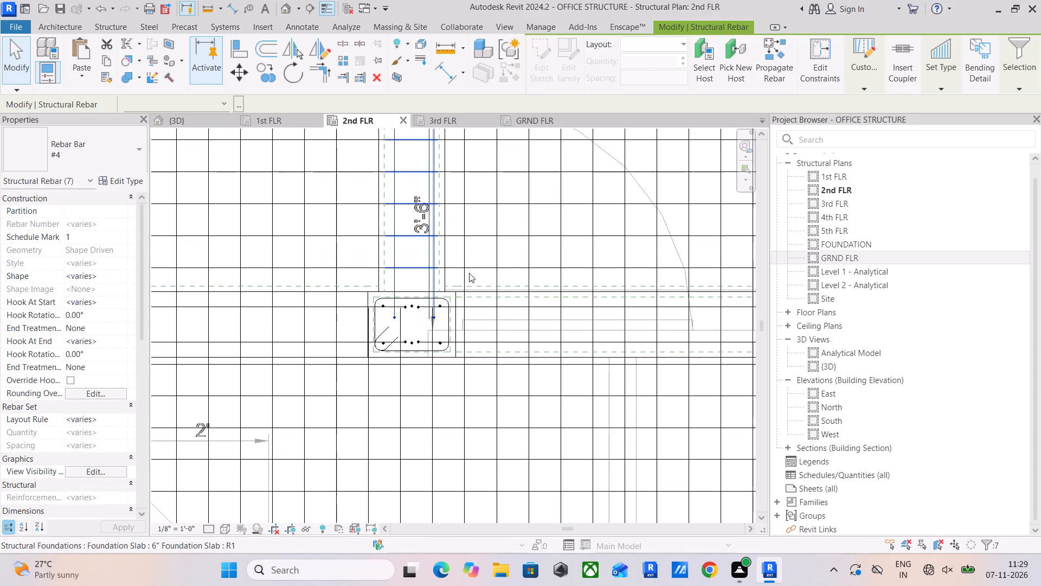
pyautogui.moveTo(516, 365); pyautogui.dragTo(516, 418, button='middle')
pyautogui.scroll(-1, 515, 419)
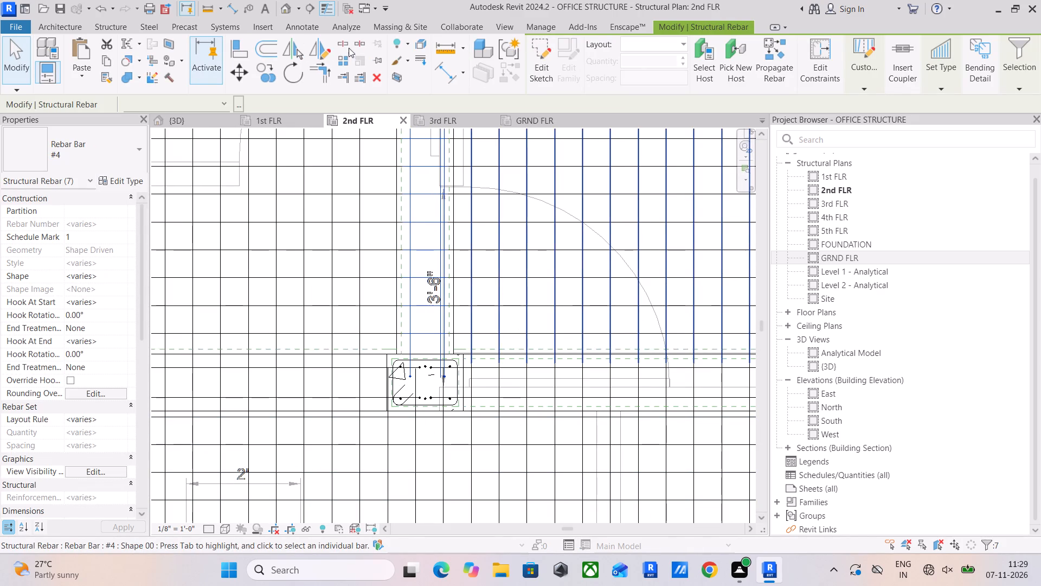
pyautogui.click(102, 63)
pyautogui.click(86, 68)
pyautogui.click(111, 126)
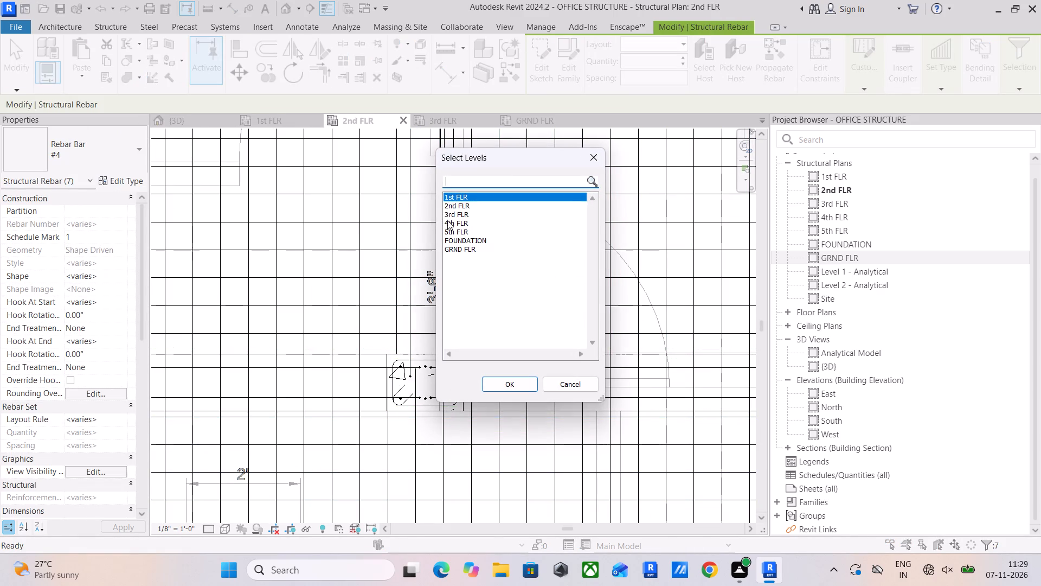
pyautogui.click(448, 211)
pyautogui.click(510, 386)
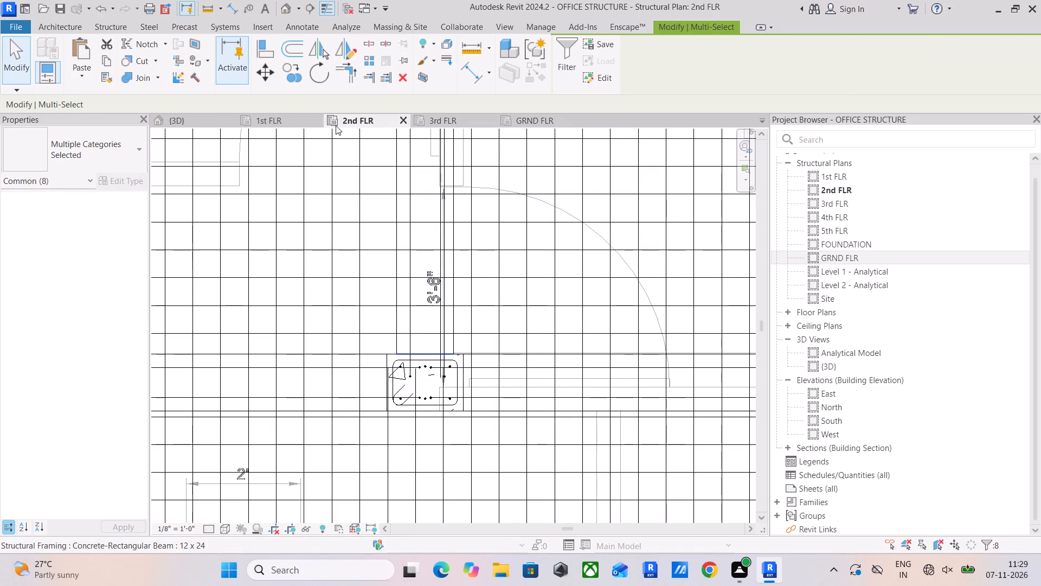
# Examine the 3rd FLR plan for the pasted interior beam rebar and for the reinforcement of the surrounding beams and slabs.
pyautogui.click(441, 117)
pyautogui.scroll(4, 565, 247)
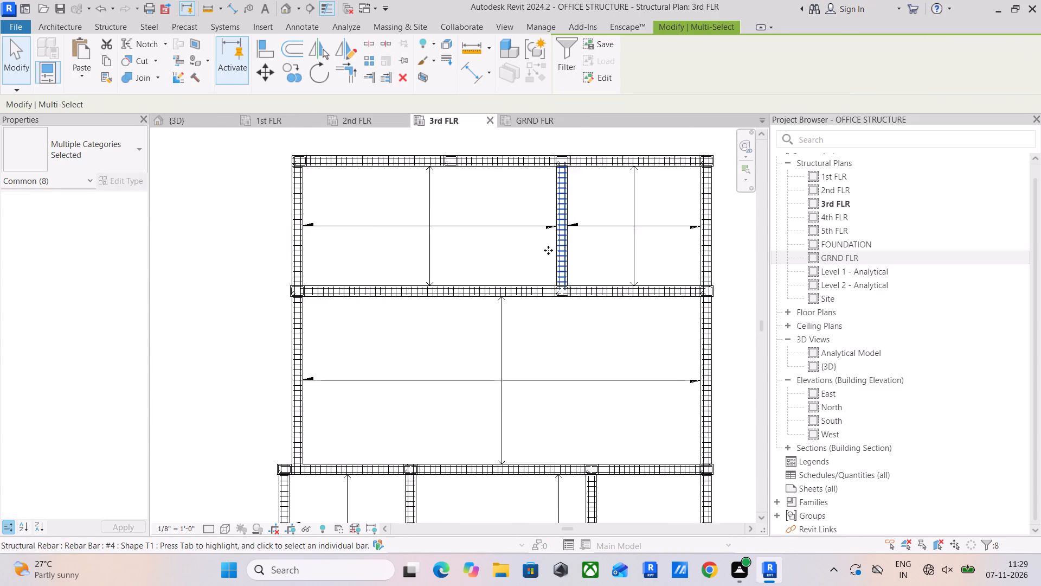
pyautogui.click(470, 272)
pyautogui.scroll(11, 533, 253)
pyautogui.moveTo(551, 271); pyautogui.dragTo(363, 252, button='middle')
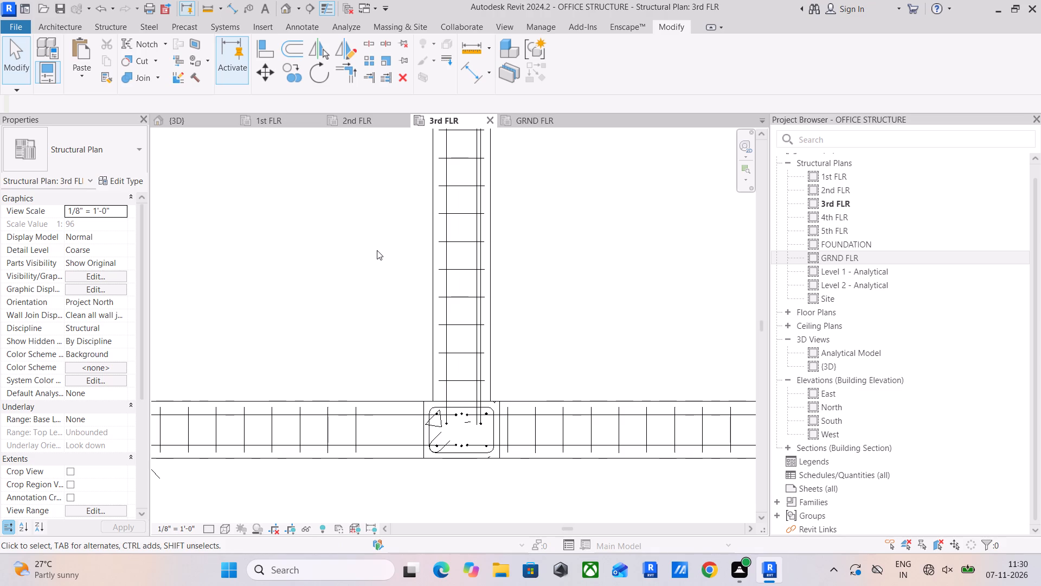
pyautogui.scroll(-8, 407, 256)
pyautogui.moveTo(575, 276); pyautogui.dragTo(609, 303, button='middle')
pyautogui.scroll(-4, 608, 282)
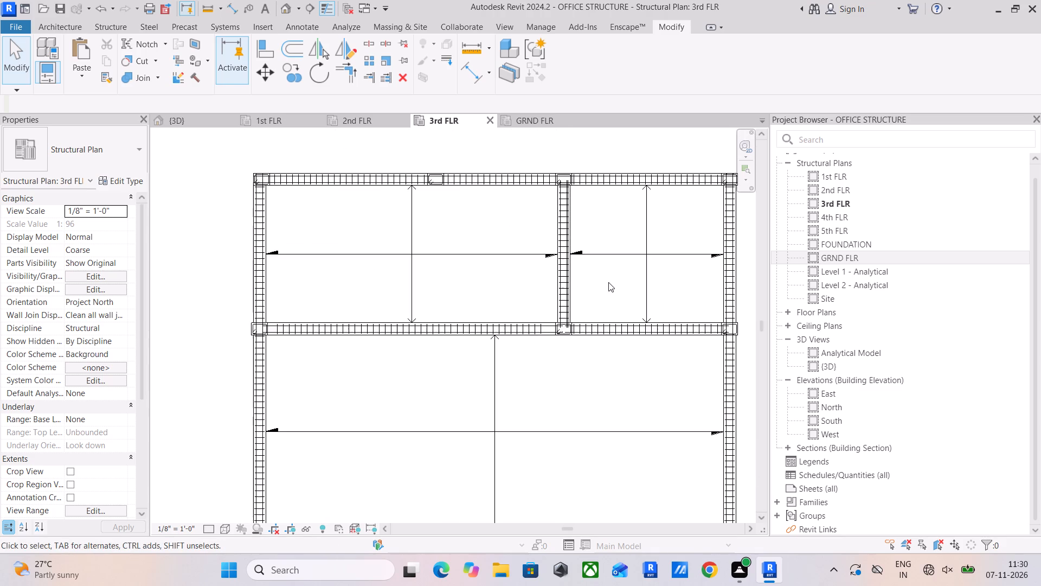
pyautogui.moveTo(585, 359); pyautogui.dragTo(569, 394, button='middle')
pyautogui.scroll(3, 564, 387)
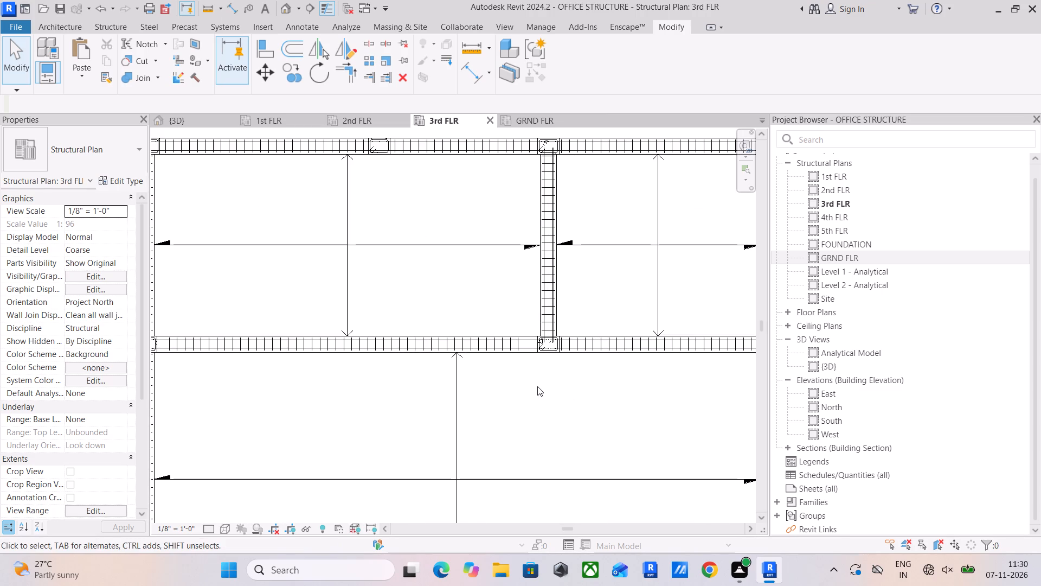
pyautogui.moveTo(540, 384); pyautogui.dragTo(556, 302, button='middle')
pyautogui.scroll(-4, 537, 302)
pyautogui.moveTo(539, 316); pyautogui.dragTo(503, 302, button='middle')
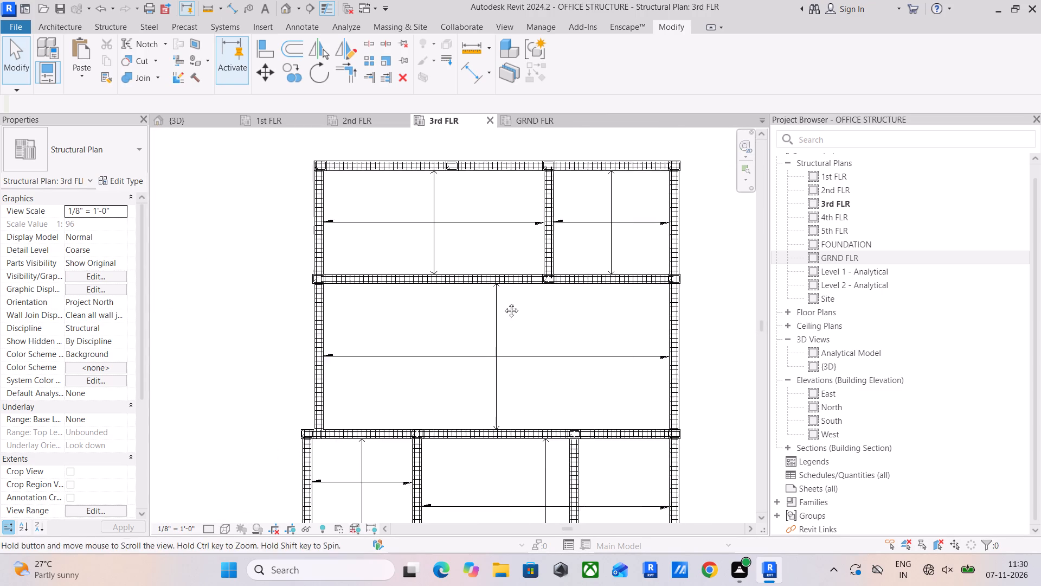
pyautogui.moveTo(503, 302); pyautogui.dragTo(457, 268, button='middle')
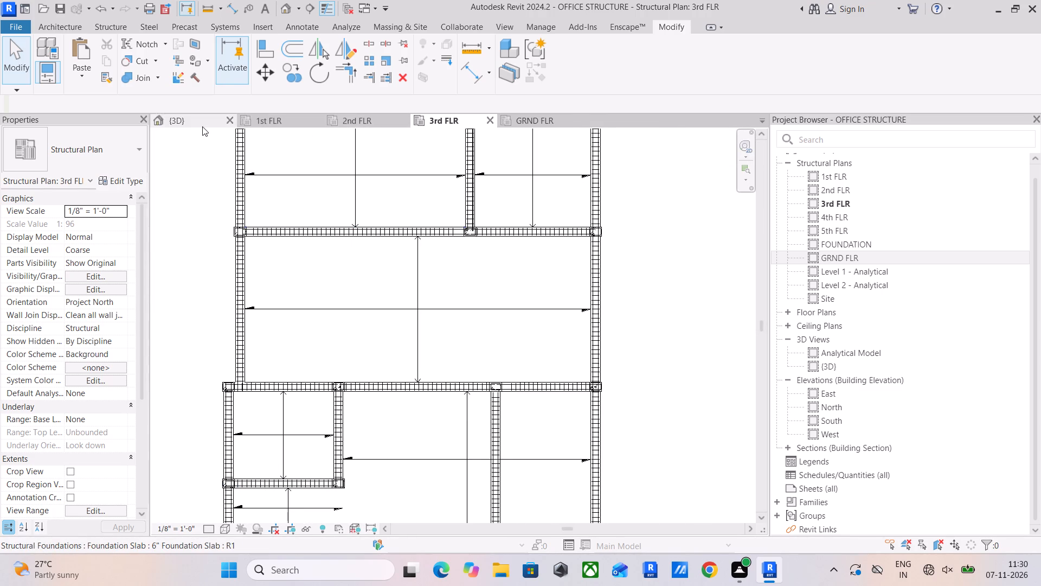
# Copy the two rebar sets of the 2nd FLR slab at the plan's lower corner and paste them aligned to 3rd FLR.
pyautogui.click(366, 125)
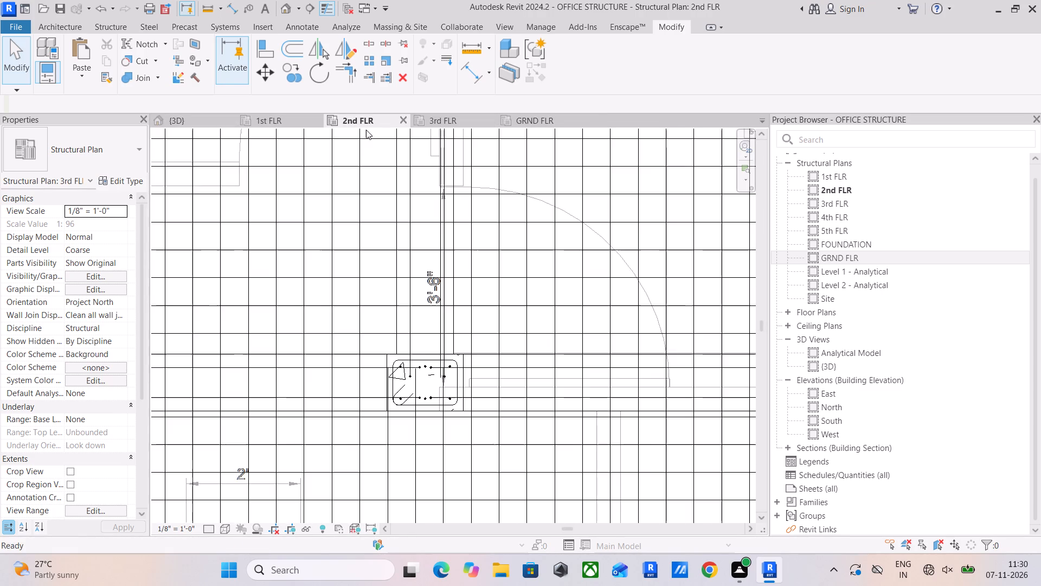
pyautogui.scroll(-3, 403, 274)
pyautogui.moveTo(408, 268); pyautogui.dragTo(481, 130, button='middle')
pyautogui.scroll(-5, 475, 311)
pyautogui.moveTo(476, 343); pyautogui.dragTo(542, 207, button='middle')
pyautogui.scroll(-5, 529, 241)
pyautogui.moveTo(526, 257); pyautogui.dragTo(561, 175, button='middle')
pyautogui.scroll(6, 400, 403)
pyautogui.moveTo(403, 387); pyautogui.dragTo(447, 206, button='middle')
pyautogui.scroll(5, 465, 276)
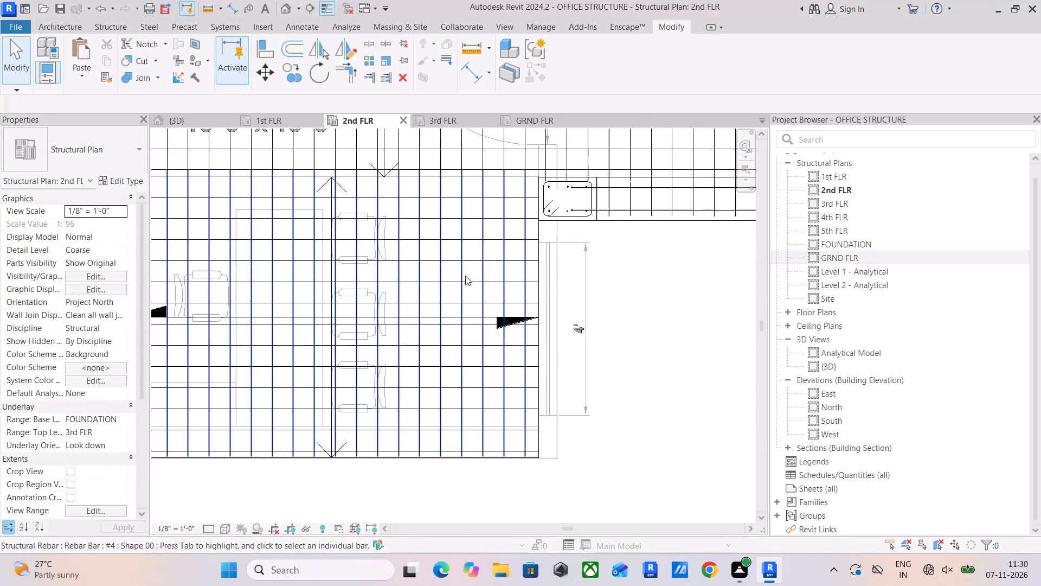
pyautogui.scroll(5, 465, 382)
pyautogui.moveTo(471, 375); pyautogui.dragTo(451, 404)
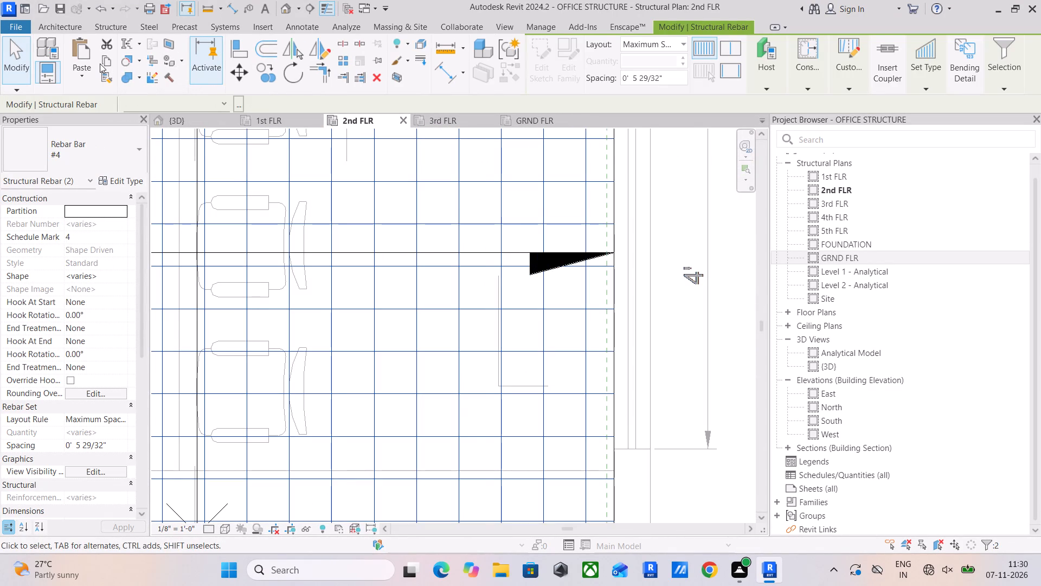
pyautogui.click(103, 60)
pyautogui.click(91, 72)
pyautogui.click(101, 123)
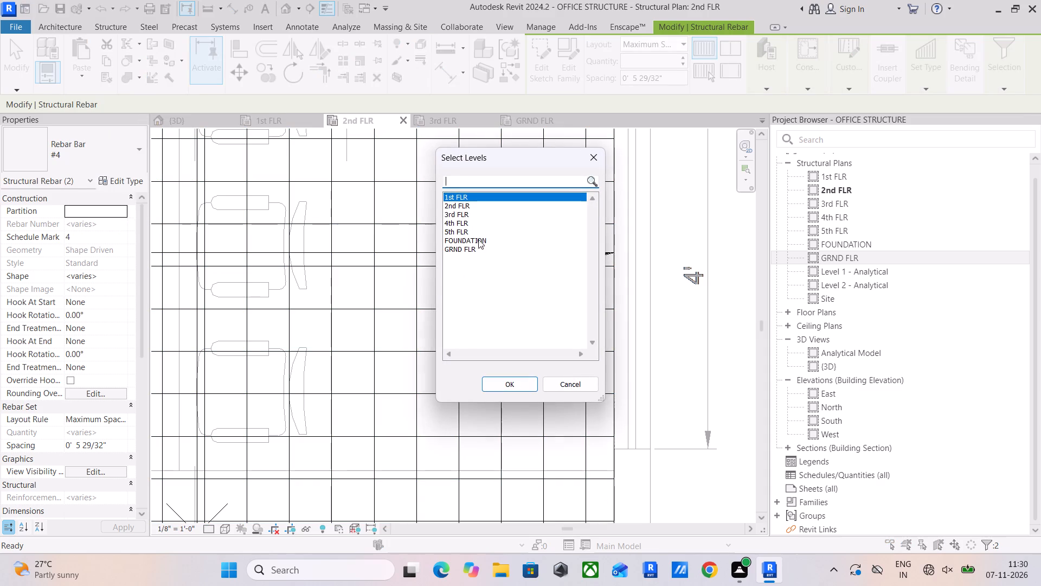
pyautogui.click(475, 213)
pyautogui.click(522, 385)
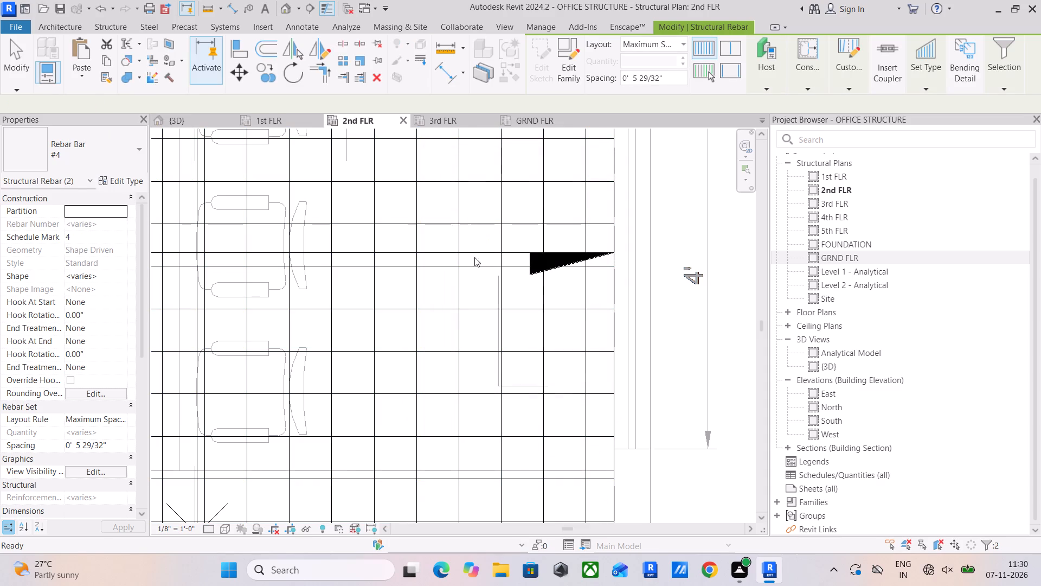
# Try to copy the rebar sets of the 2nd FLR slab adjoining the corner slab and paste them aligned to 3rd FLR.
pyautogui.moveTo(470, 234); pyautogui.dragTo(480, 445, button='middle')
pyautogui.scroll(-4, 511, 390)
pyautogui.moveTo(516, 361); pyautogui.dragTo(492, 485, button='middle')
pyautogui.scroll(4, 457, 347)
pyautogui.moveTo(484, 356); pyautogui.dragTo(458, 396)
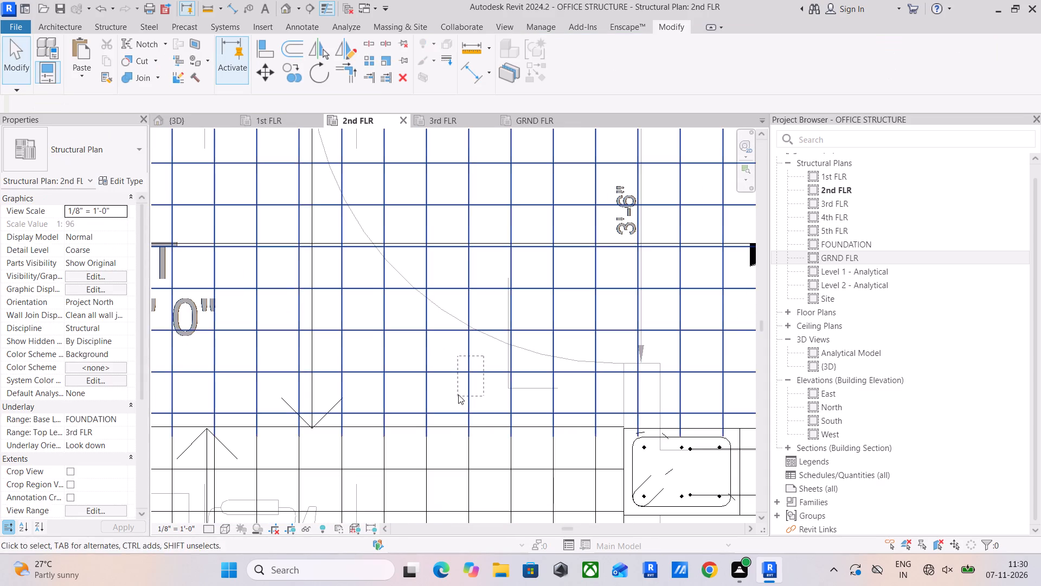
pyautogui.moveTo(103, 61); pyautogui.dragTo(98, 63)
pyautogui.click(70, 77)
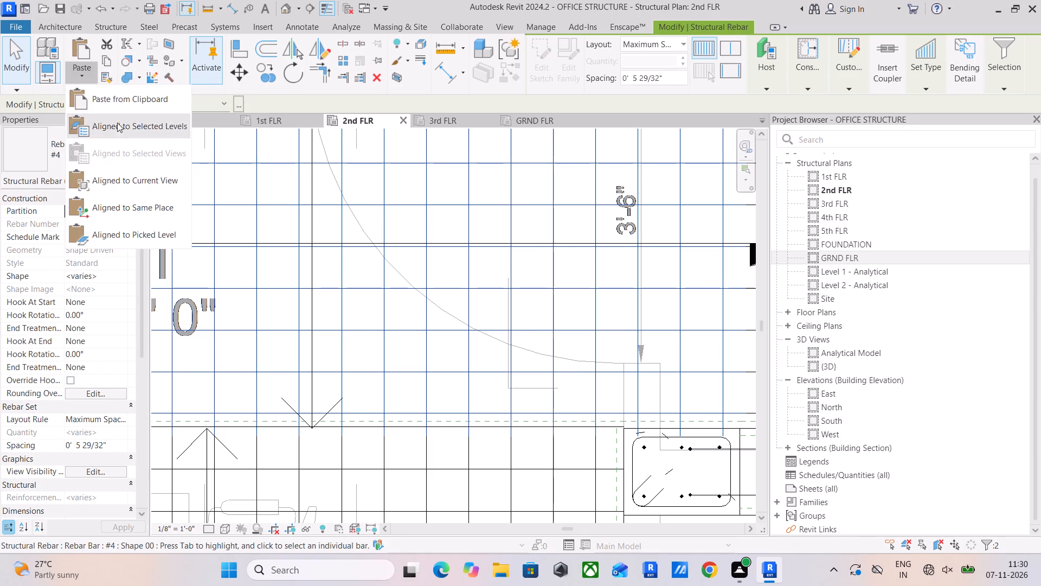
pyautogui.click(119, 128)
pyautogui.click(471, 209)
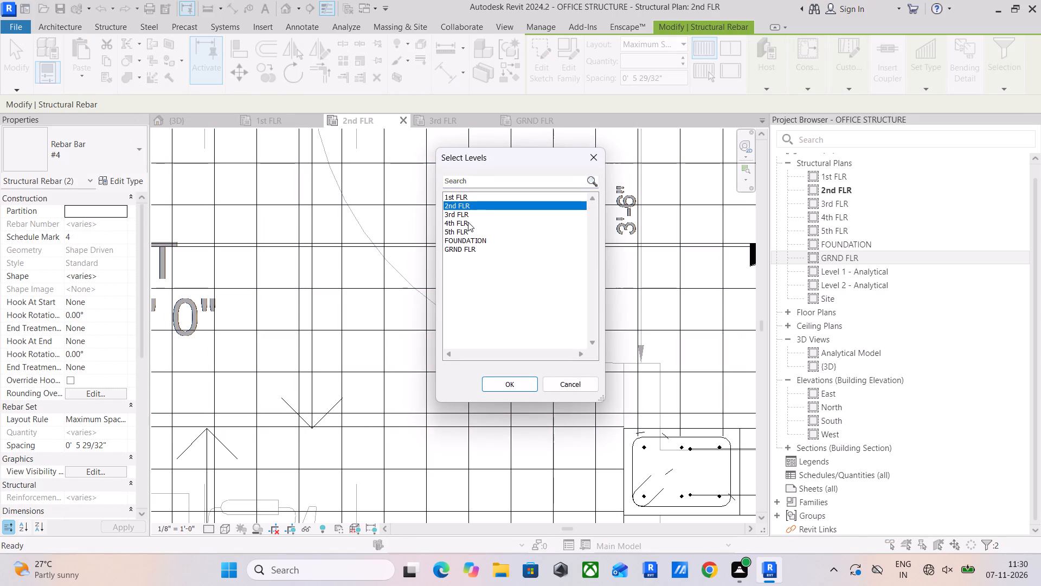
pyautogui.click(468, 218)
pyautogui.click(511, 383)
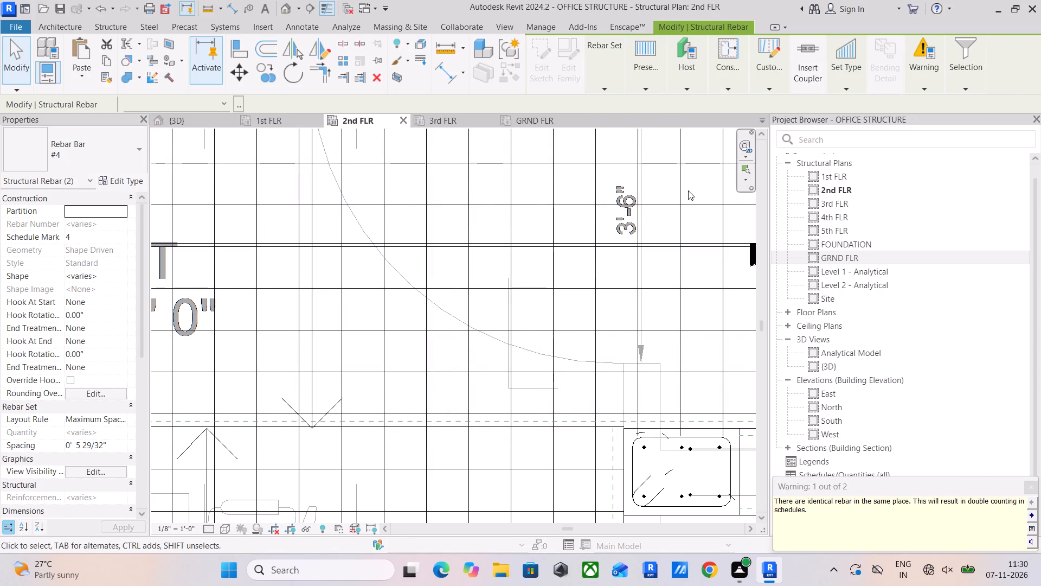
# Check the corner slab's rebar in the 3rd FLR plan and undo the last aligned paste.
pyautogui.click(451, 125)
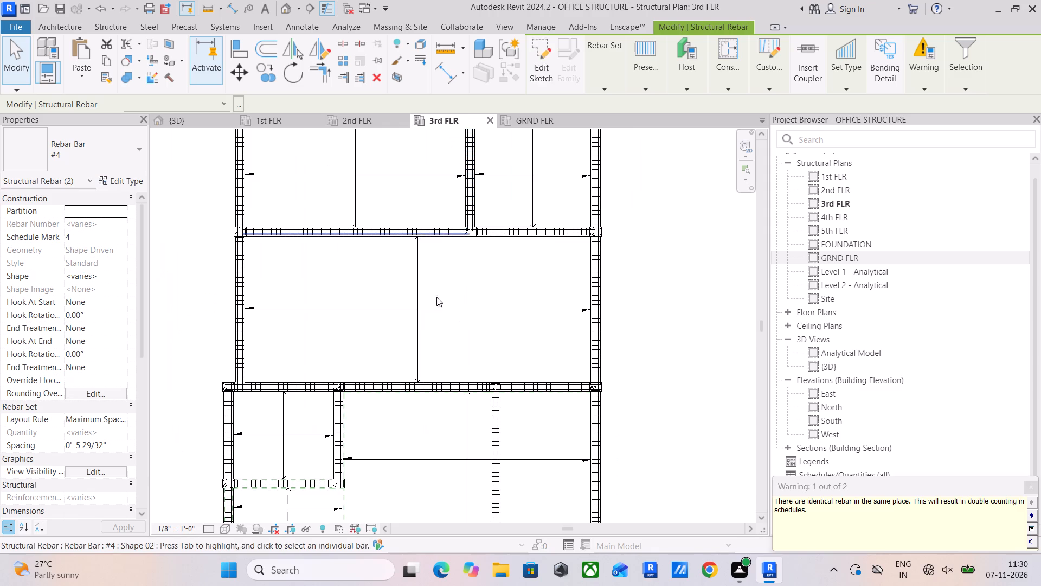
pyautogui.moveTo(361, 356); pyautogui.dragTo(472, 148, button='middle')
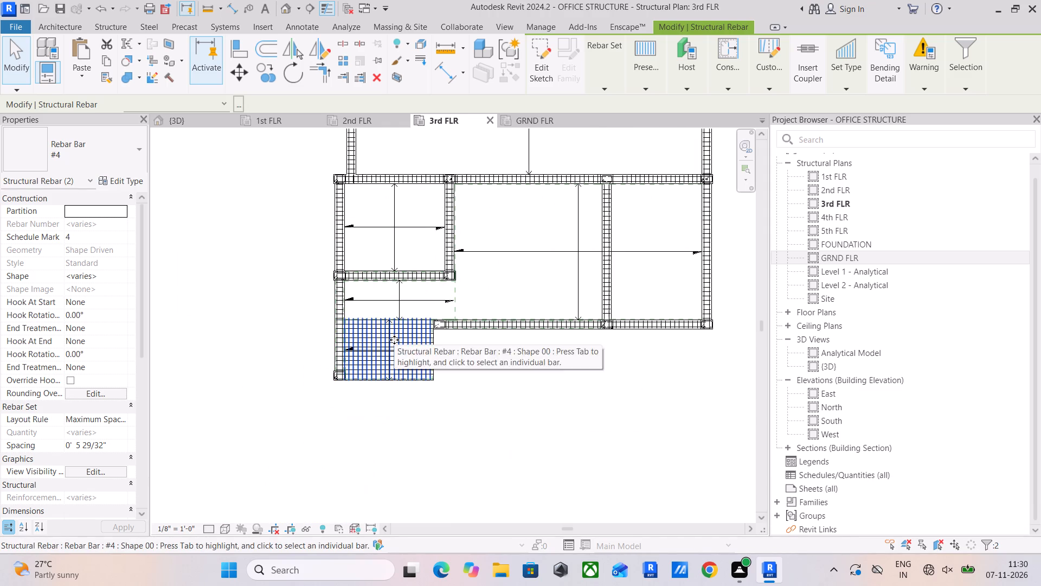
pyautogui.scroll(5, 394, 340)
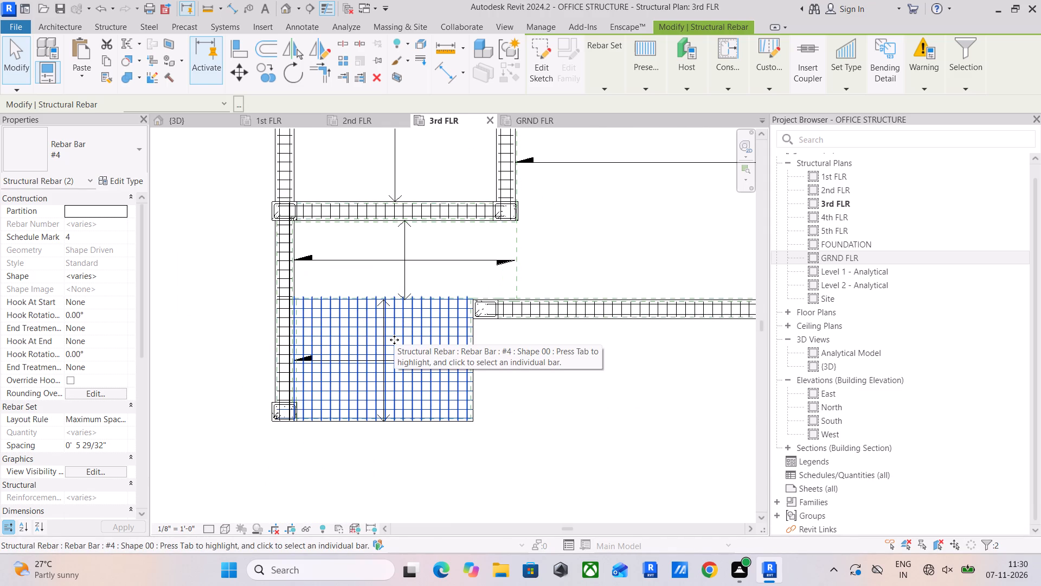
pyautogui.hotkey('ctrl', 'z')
# Copy the two rebar sets of the 2nd FLR slab adjoining the corner slab and paste them aligned to 3rd FLR.
pyautogui.click(356, 117)
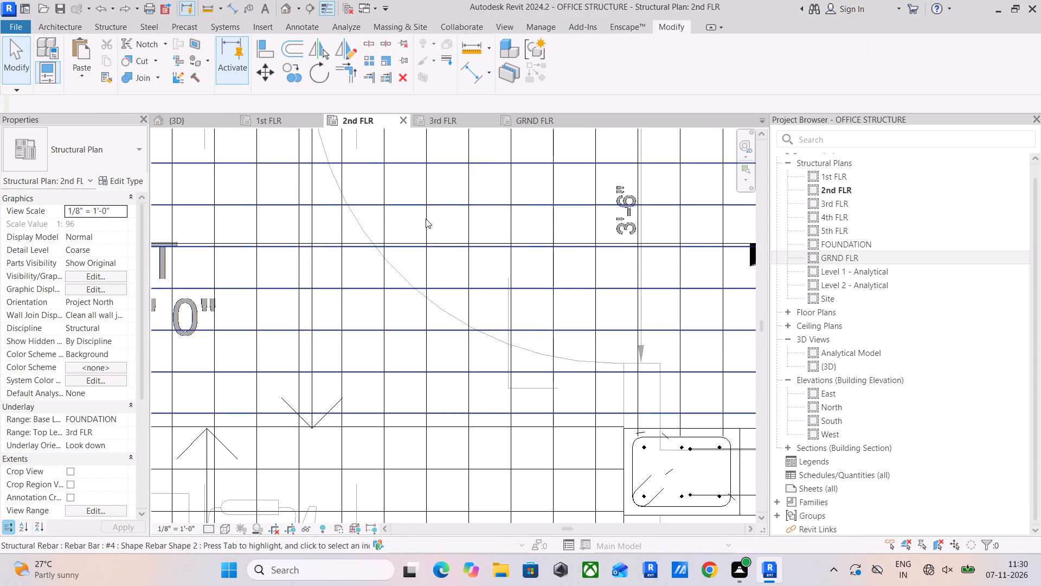
pyautogui.scroll(-11, 426, 228)
pyautogui.scroll(8, 458, 231)
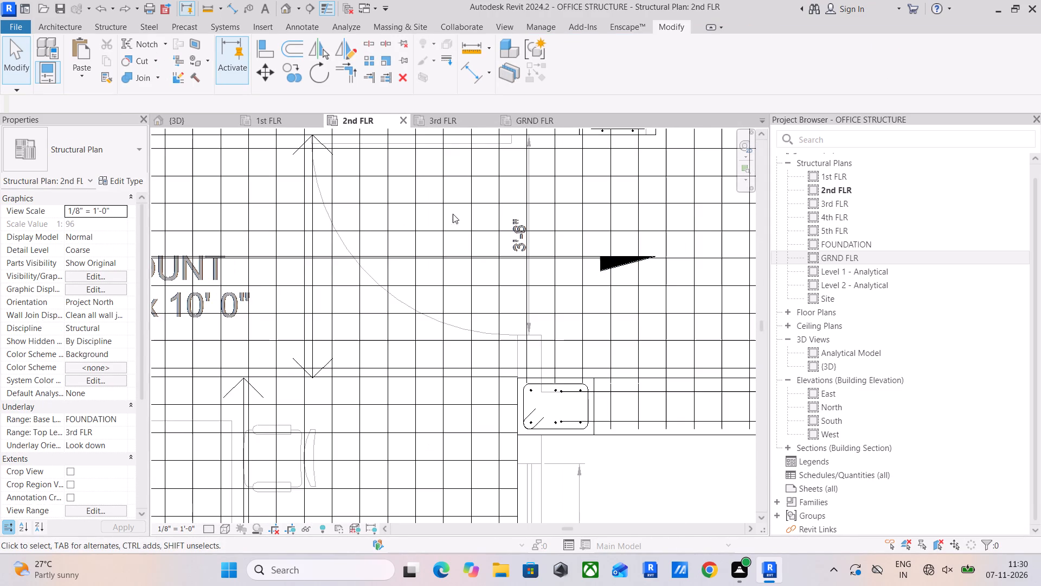
pyautogui.moveTo(455, 190); pyautogui.dragTo(438, 208)
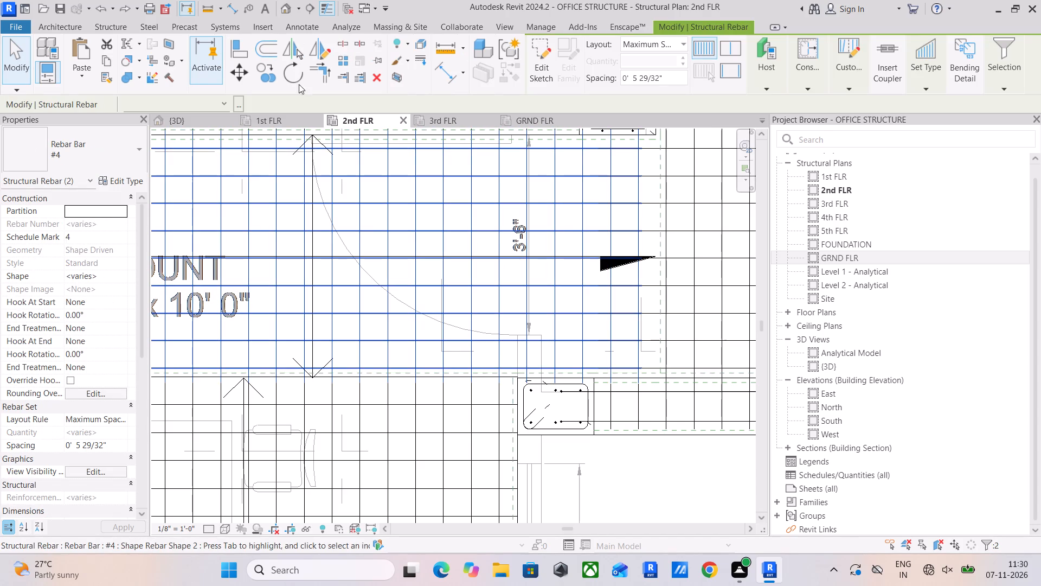
pyautogui.click(109, 64)
pyautogui.click(92, 72)
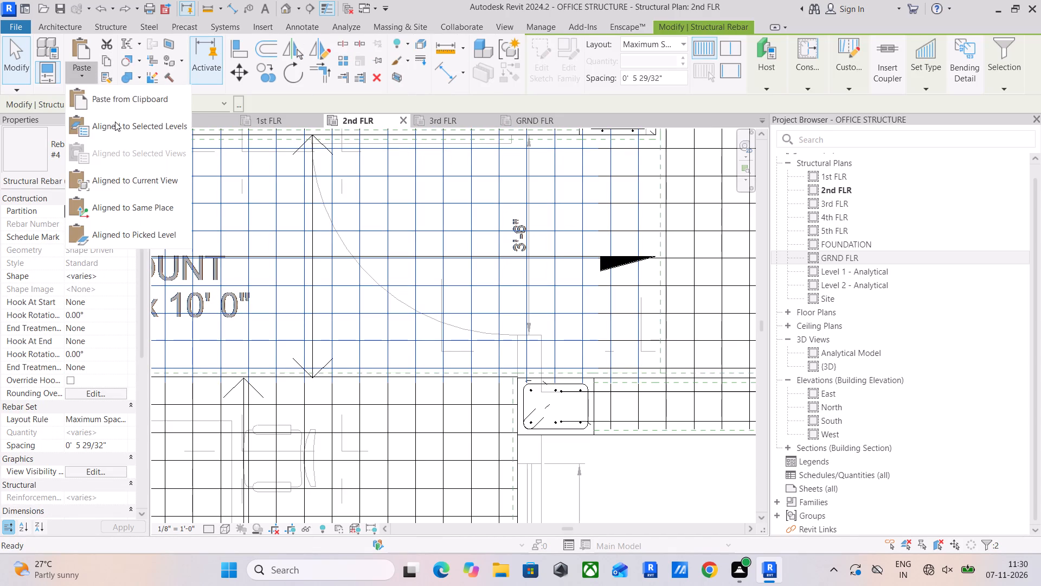
pyautogui.click(115, 122)
pyautogui.click(470, 211)
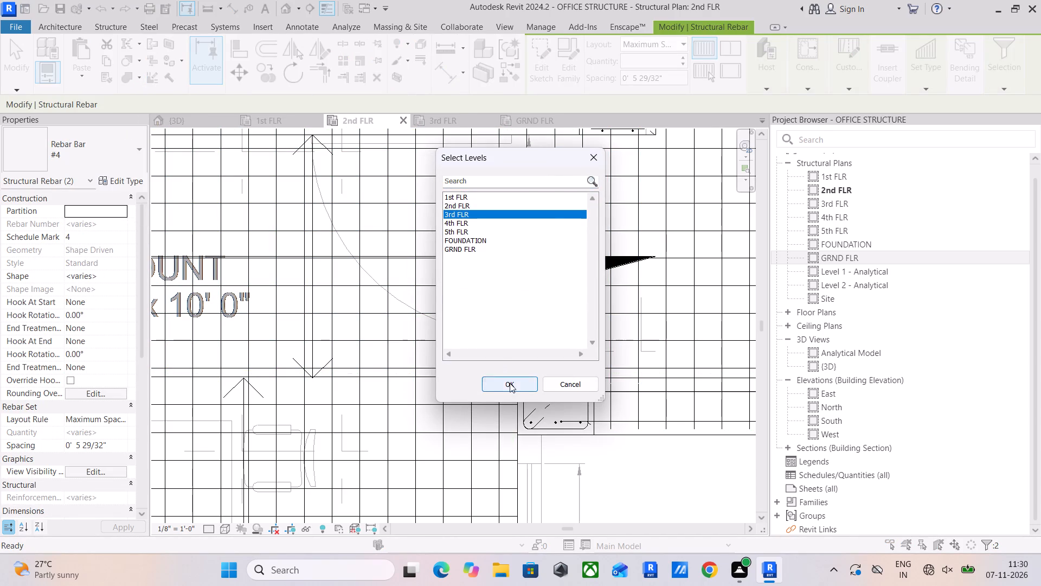
pyautogui.click(510, 383)
# Copy the two rebar sets of the 2nd FLR waiting area slab and paste them aligned to 3rd FLR.
pyautogui.scroll(-4, 439, 156)
pyautogui.moveTo(493, 173); pyautogui.dragTo(307, 173, button='middle')
pyautogui.scroll(5, 427, 264)
pyautogui.moveTo(482, 246); pyautogui.dragTo(454, 262)
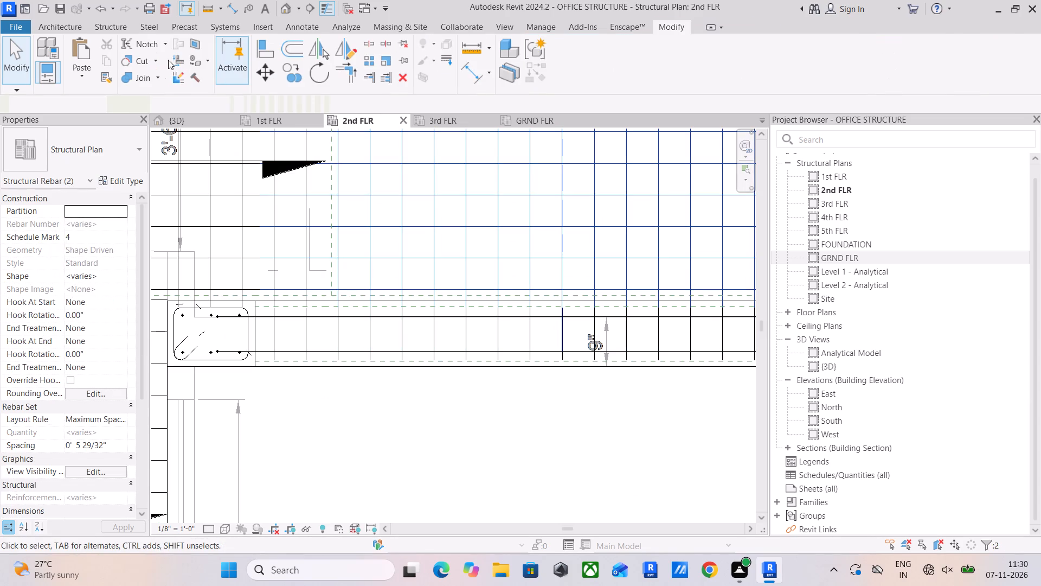
pyautogui.moveTo(108, 61); pyautogui.dragTo(102, 65)
pyautogui.click(88, 77)
pyautogui.click(94, 126)
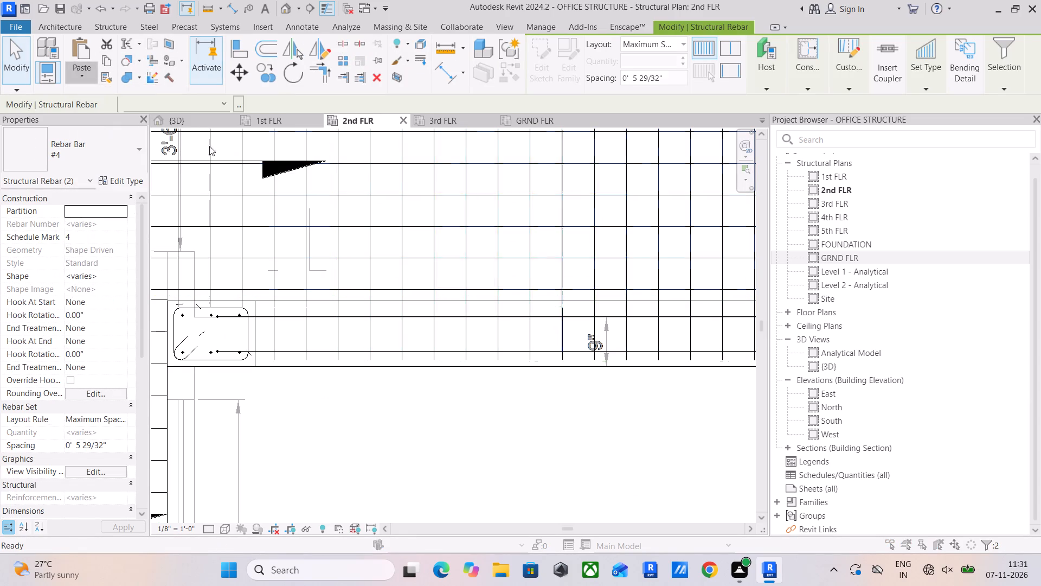
pyautogui.click(452, 216)
pyautogui.click(521, 386)
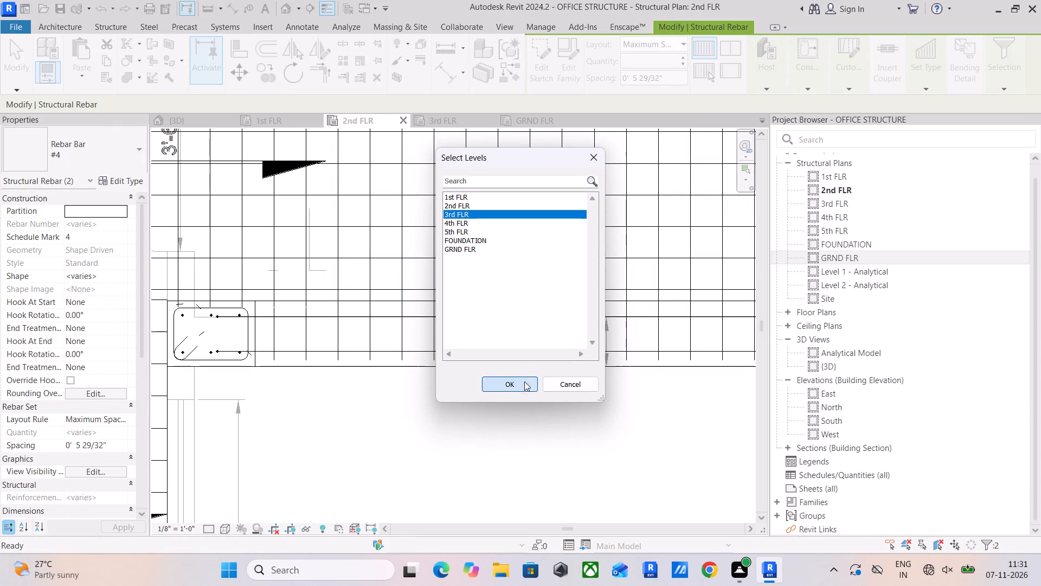
# Copy the two rebar sets of the 2nd FLR conference room slab and paste them aligned to 3rd FLR.
pyautogui.scroll(-10, 557, 228)
pyautogui.moveTo(583, 228); pyautogui.dragTo(255, 309, button='middle')
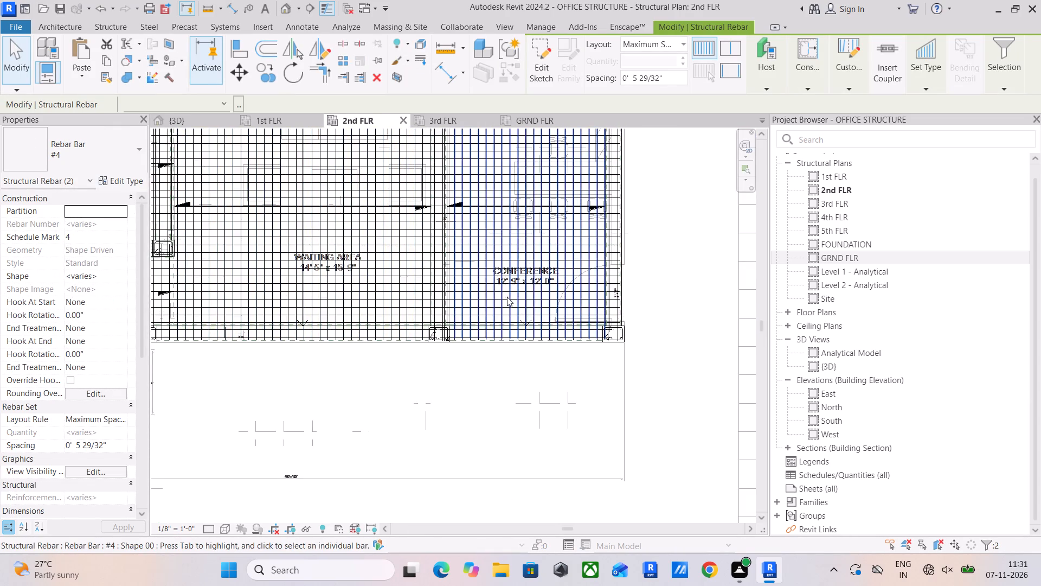
pyautogui.scroll(12, 507, 287)
pyautogui.moveTo(505, 307); pyautogui.dragTo(464, 341)
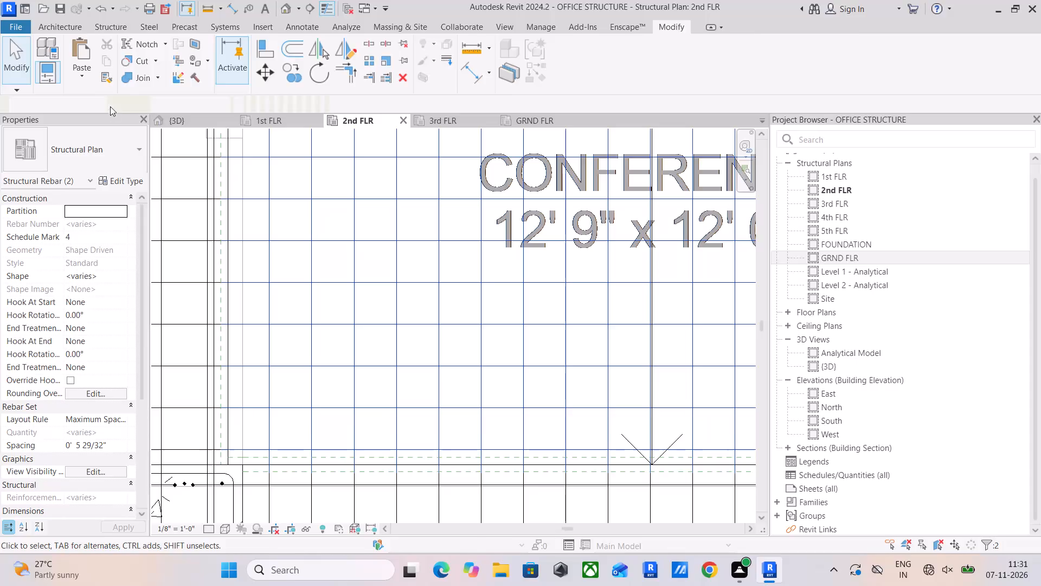
pyautogui.click(107, 60)
pyautogui.click(80, 77)
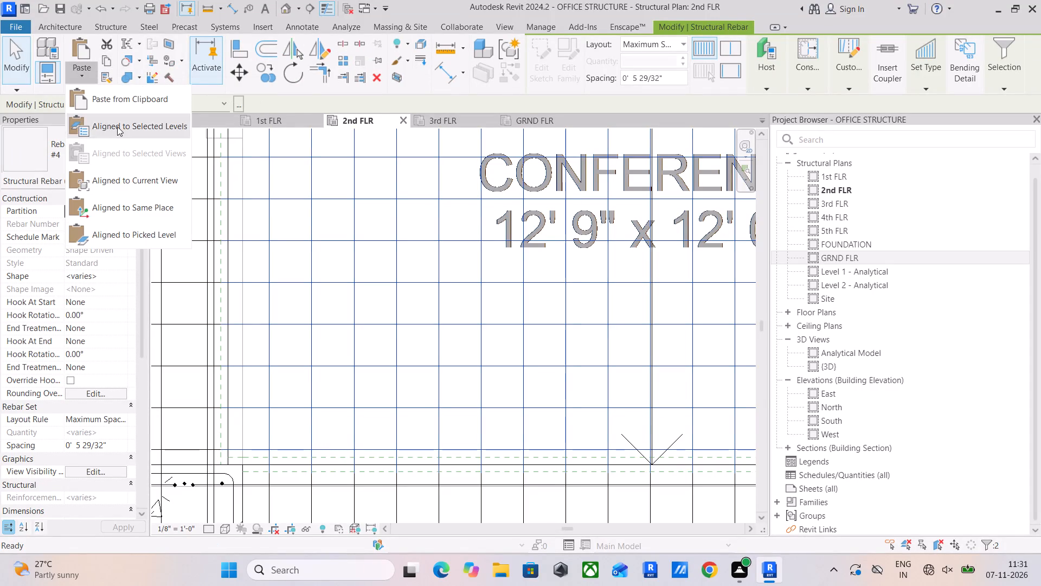
pyautogui.click(117, 126)
pyautogui.click(462, 214)
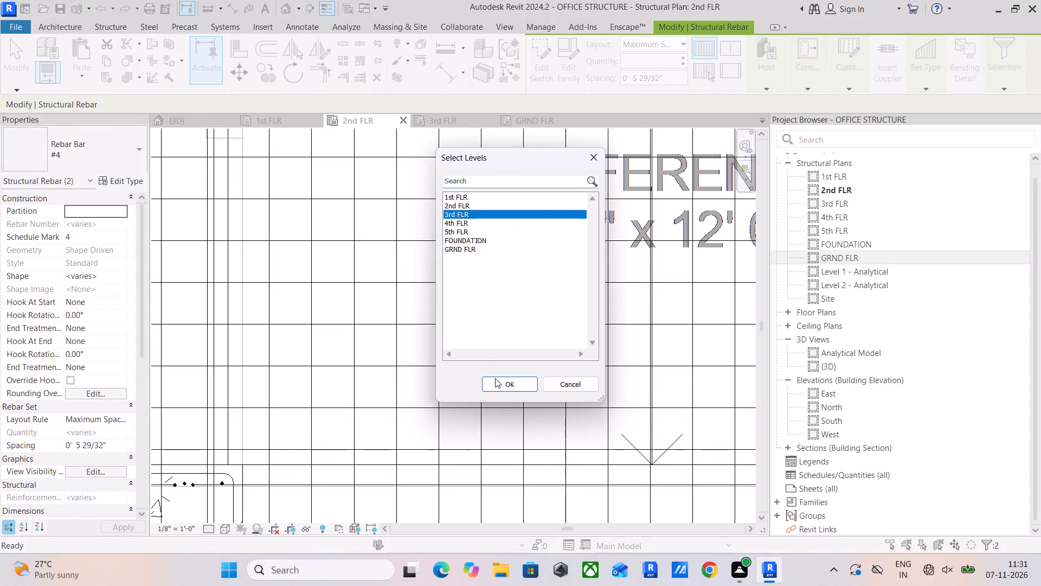
pyautogui.click(496, 381)
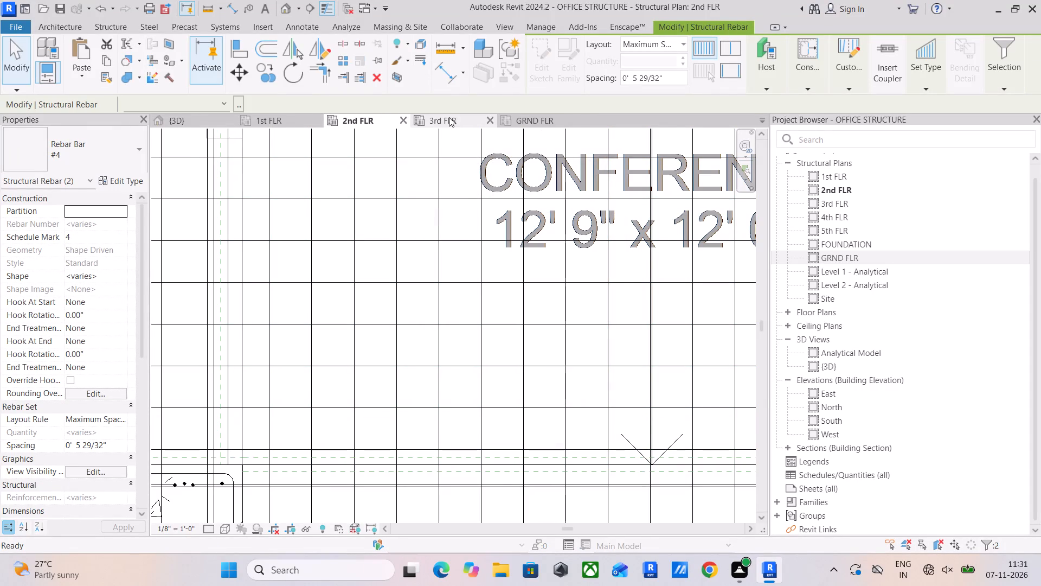
# Examine the 3rd FLR plan for the pasted slab rebar and the beam reinforcement at the columns along the lower edge.
pyautogui.click(449, 117)
pyautogui.scroll(-6, 472, 136)
pyautogui.scroll(7, 491, 235)
pyautogui.moveTo(518, 203); pyautogui.dragTo(465, 291, button='middle')
pyautogui.moveTo(529, 276); pyautogui.dragTo(506, 282, button='middle')
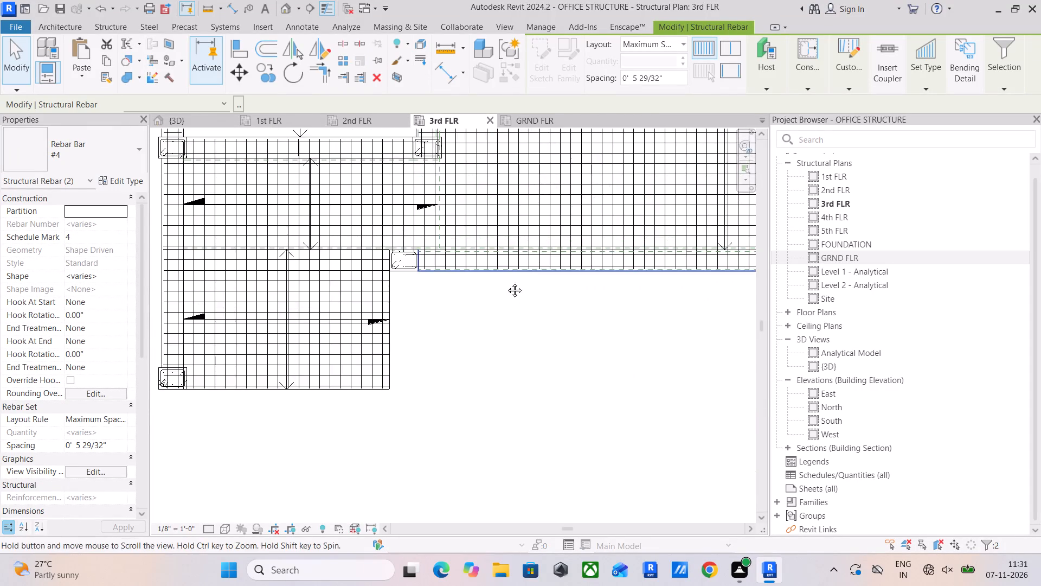
pyautogui.moveTo(506, 282); pyautogui.dragTo(36, 290, button='middle')
pyautogui.scroll(6, 386, 249)
pyautogui.scroll(-5, 384, 246)
pyautogui.moveTo(384, 246); pyautogui.dragTo(532, 218, button='middle')
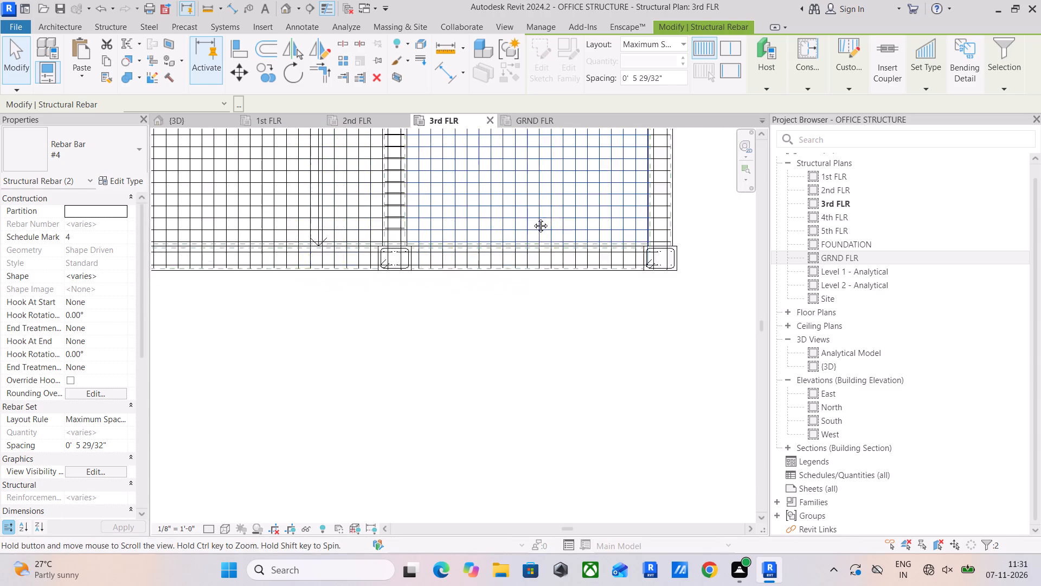
pyautogui.moveTo(532, 218); pyautogui.dragTo(557, 213, button='middle')
pyautogui.scroll(-2, 506, 219)
pyautogui.moveTo(494, 226); pyautogui.dragTo(284, 286, button='middle')
pyautogui.scroll(6, 497, 189)
pyautogui.scroll(-7, 496, 188)
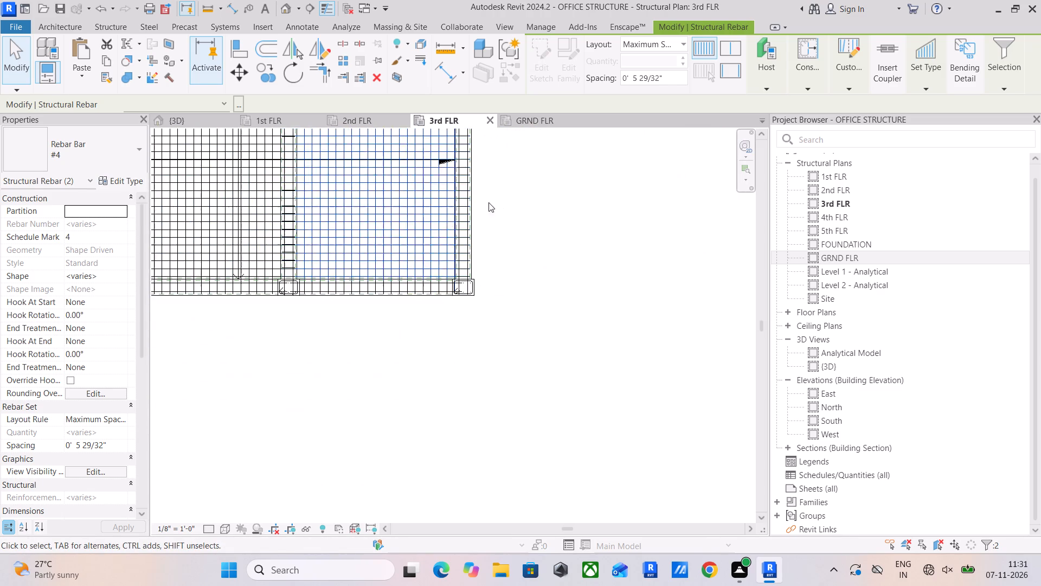
pyautogui.scroll(6, 288, 236)
pyautogui.moveTo(295, 281); pyautogui.dragTo(324, 214, button='middle')
pyautogui.scroll(1, 300, 269)
pyautogui.scroll(5, 313, 212)
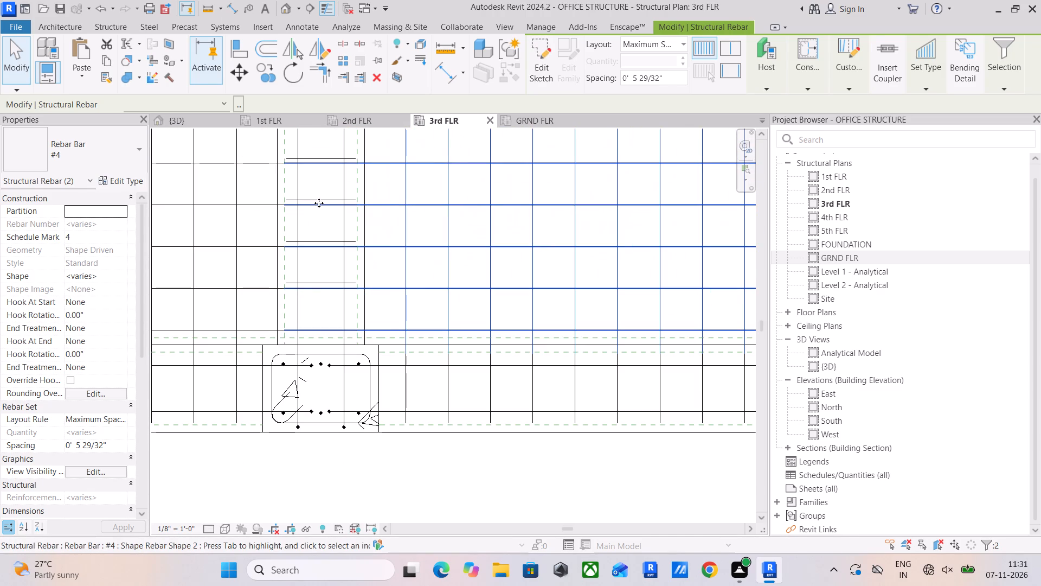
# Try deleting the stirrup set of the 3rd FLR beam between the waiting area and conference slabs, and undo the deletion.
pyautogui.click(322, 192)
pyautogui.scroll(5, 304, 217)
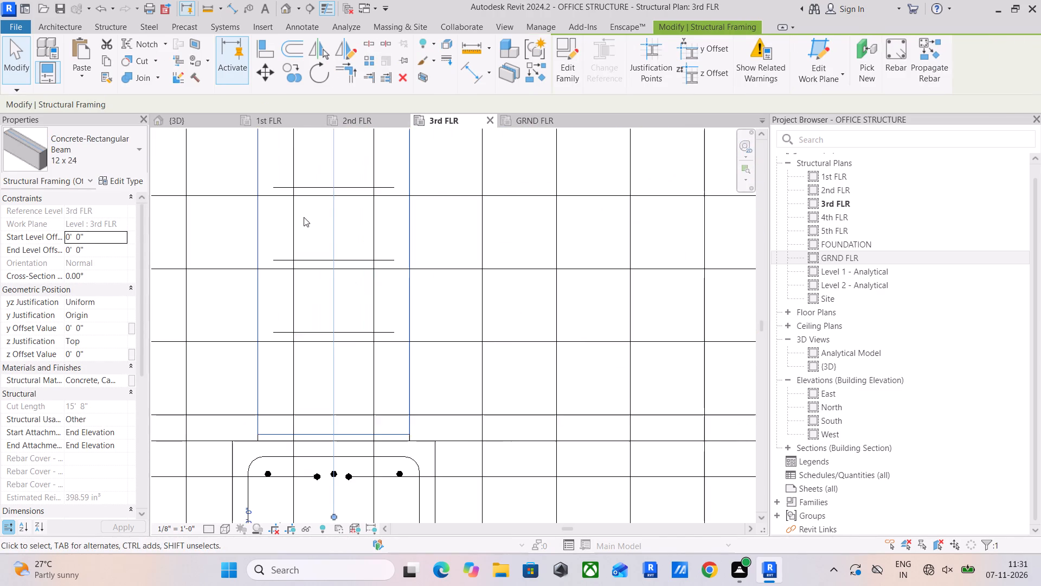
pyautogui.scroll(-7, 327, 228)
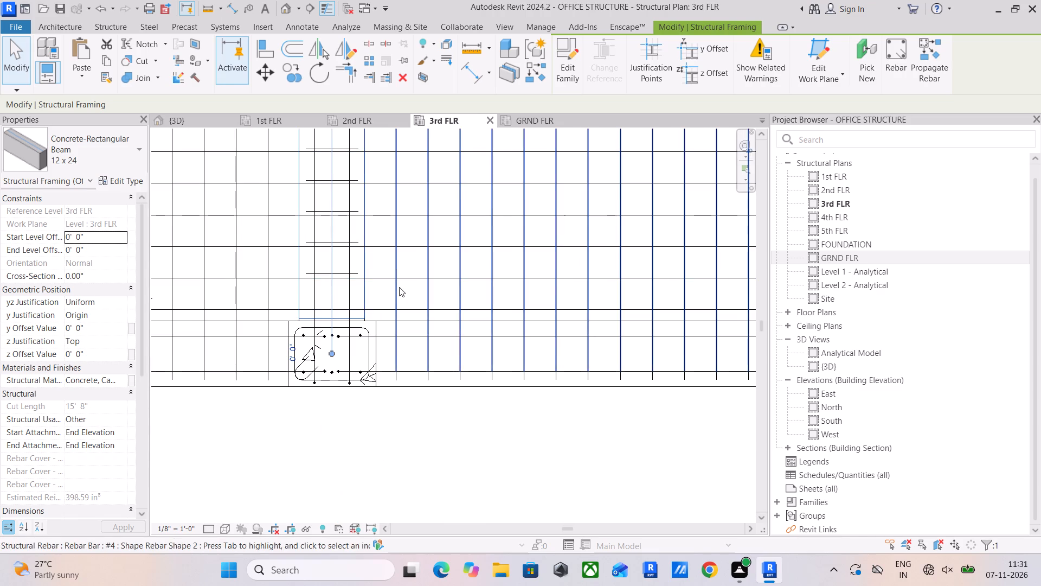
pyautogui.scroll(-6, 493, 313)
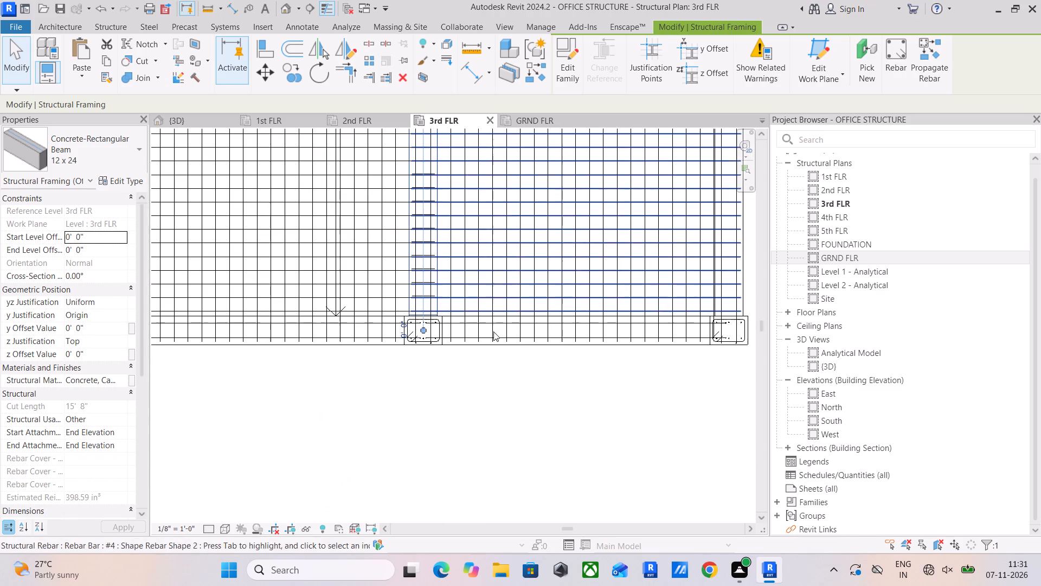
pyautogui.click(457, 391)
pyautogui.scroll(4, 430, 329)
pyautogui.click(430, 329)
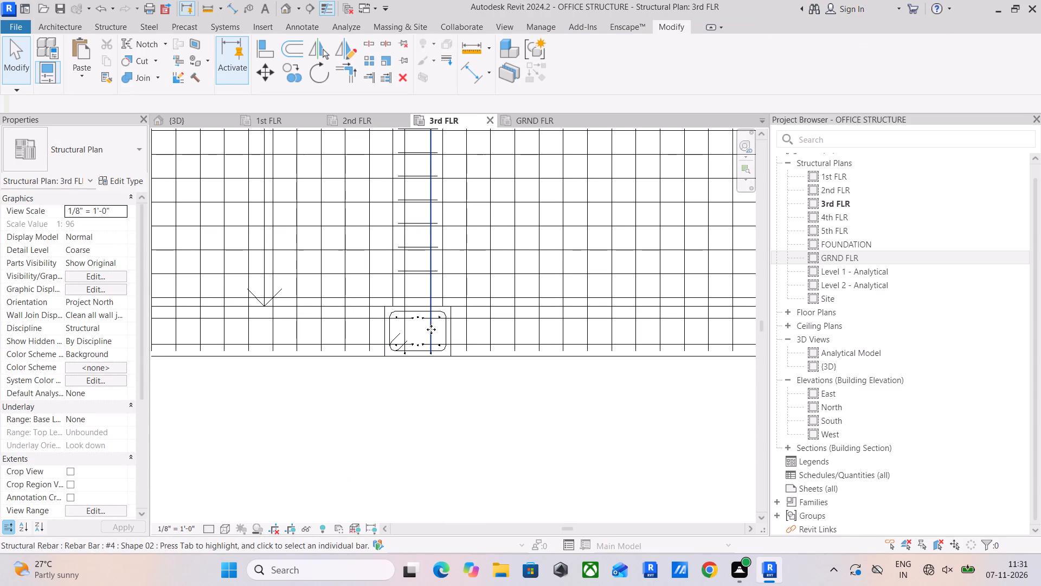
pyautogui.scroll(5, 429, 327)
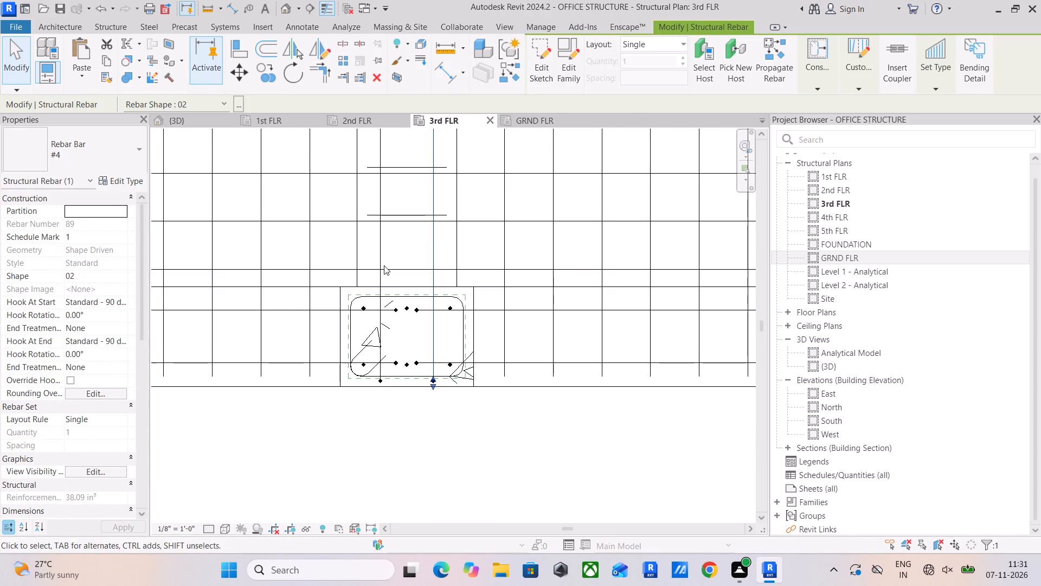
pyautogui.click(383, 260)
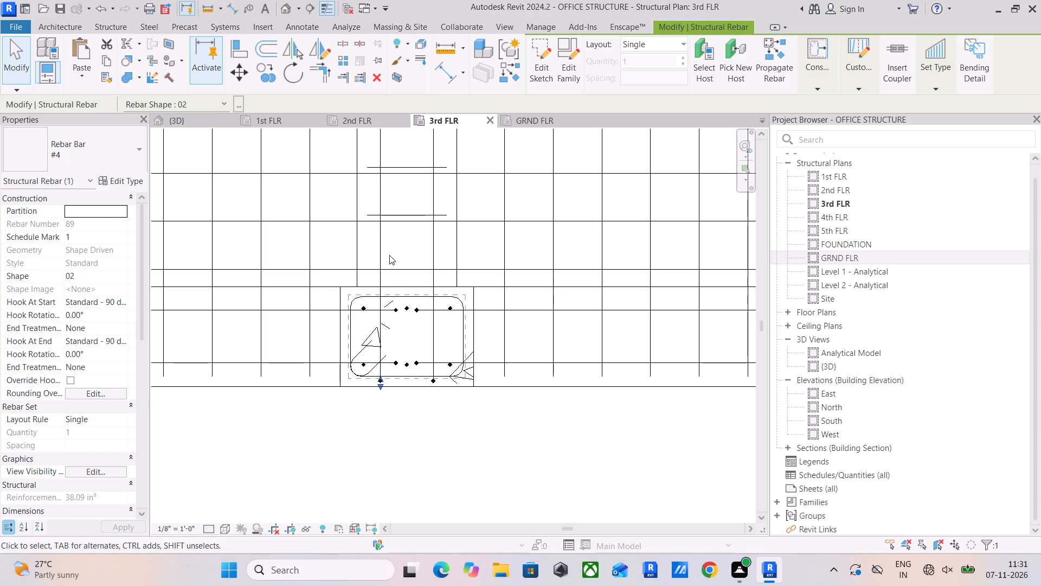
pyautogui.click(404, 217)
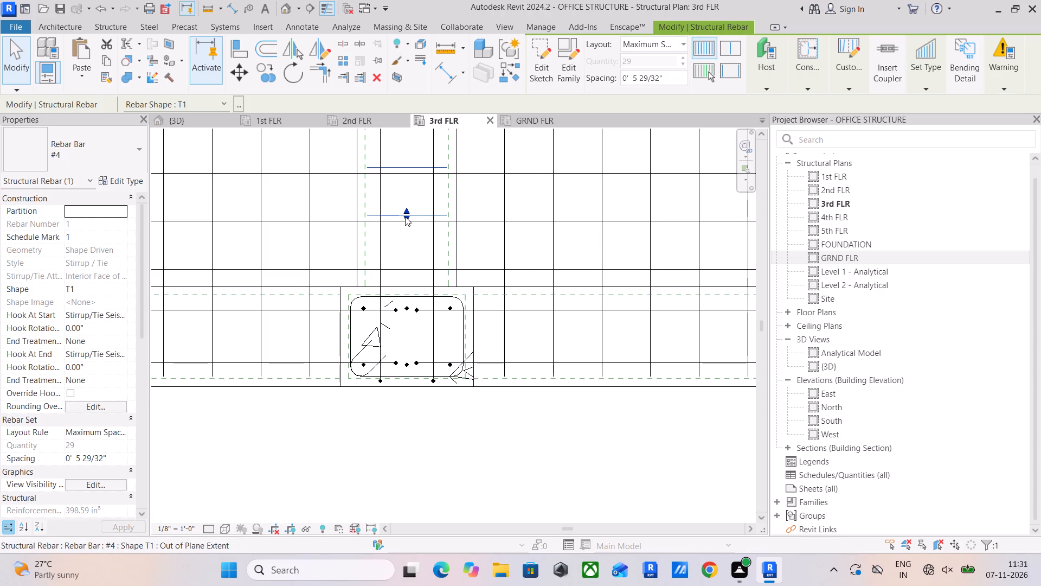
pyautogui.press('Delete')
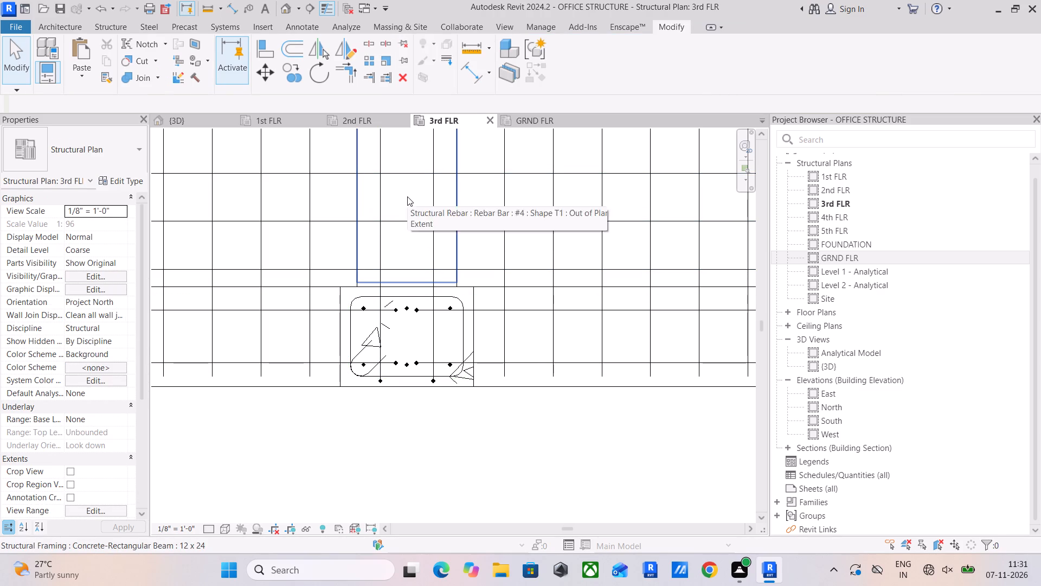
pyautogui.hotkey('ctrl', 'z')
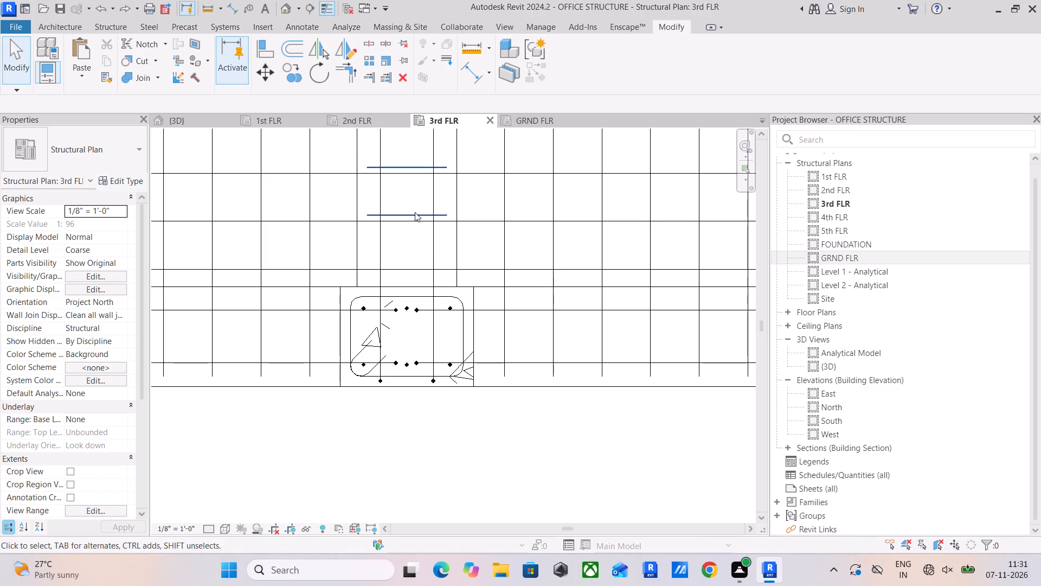
# Copy that beam's stirrup set a short distance toward the lower column and delete the original set.
pyautogui.click(415, 212)
pyautogui.scroll(5, 413, 219)
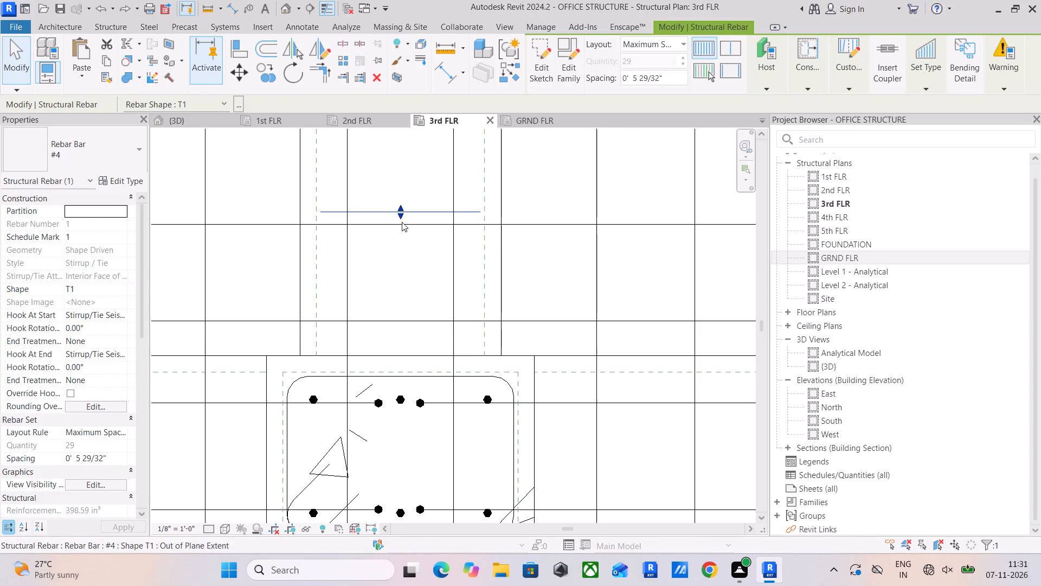
pyautogui.click(259, 73)
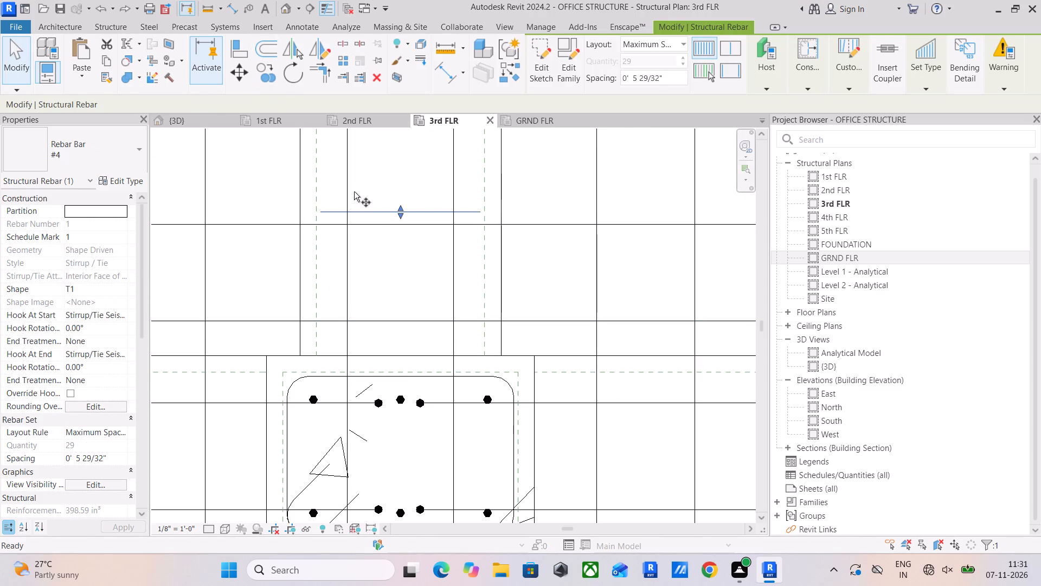
pyautogui.click(321, 208)
pyautogui.click(322, 247)
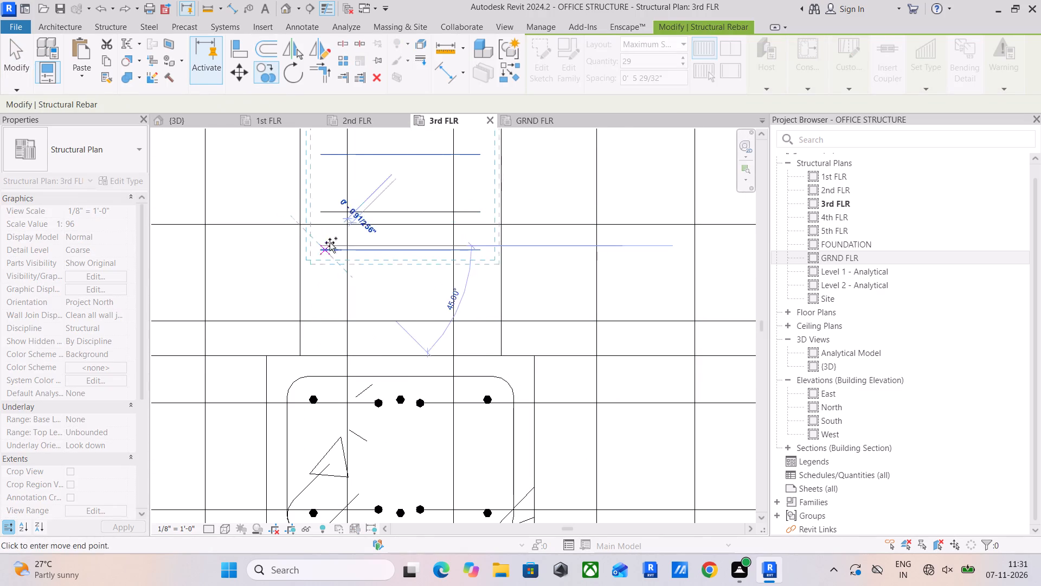
pyautogui.press('Escape')
pyautogui.press('Escape')
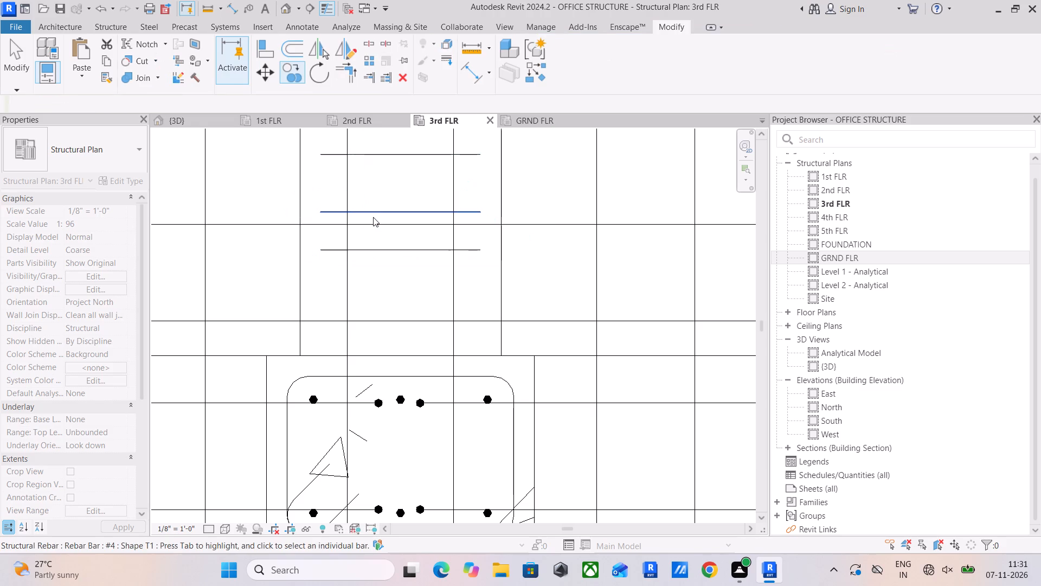
pyautogui.press('Escape')
pyautogui.click(382, 213)
pyautogui.press('Delete')
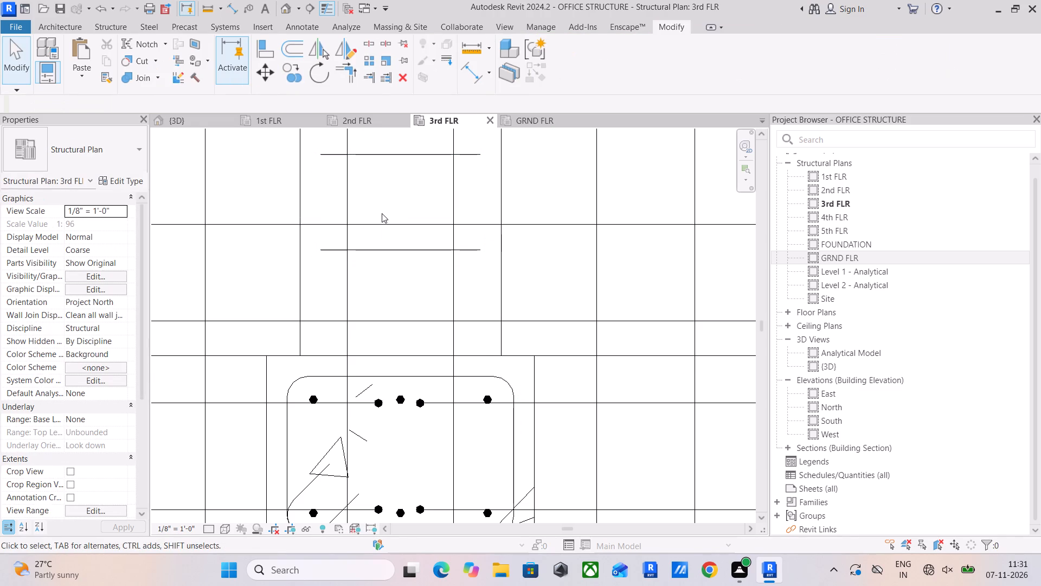
# Extend the copied stirrup set along the beam to near the lower column's face.
pyautogui.click(391, 251)
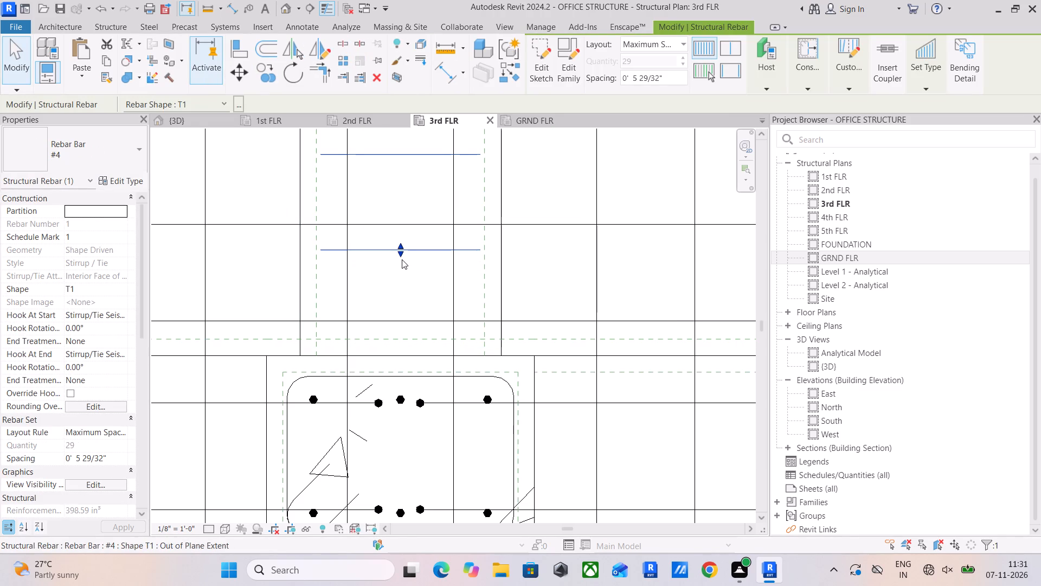
pyautogui.moveTo(402, 256); pyautogui.dragTo(395, 317)
pyautogui.scroll(-2, 401, 248)
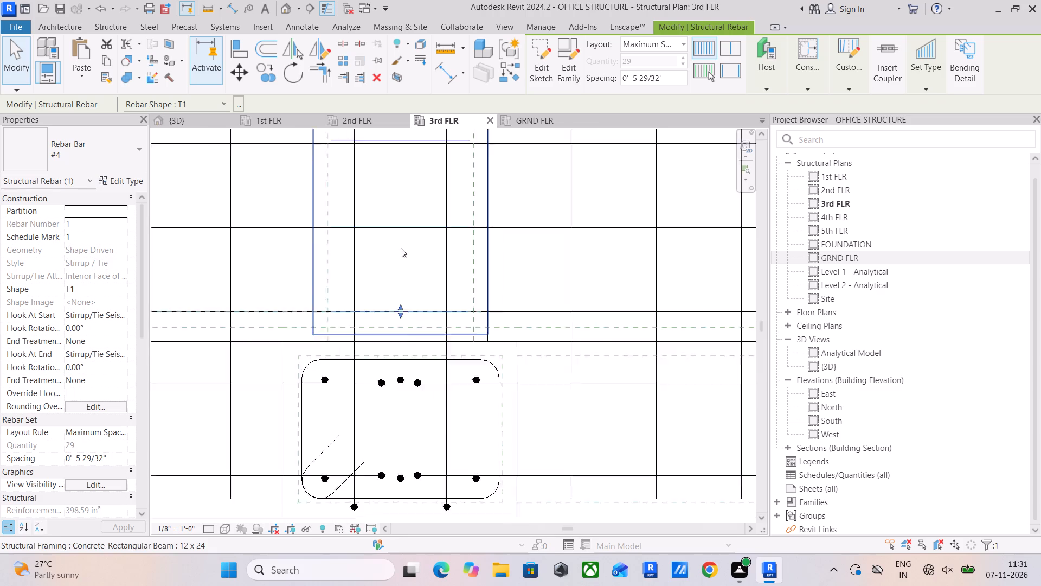
# Extend the copied stirrup set along the beam toward the upper column, in line with the adjoining slab bars.
pyautogui.scroll(-7, 401, 248)
pyautogui.moveTo(423, 202); pyautogui.dragTo(423, 384, button='middle')
pyautogui.scroll(-5, 409, 253)
pyautogui.moveTo(412, 246); pyautogui.dragTo(414, 417, button='middle')
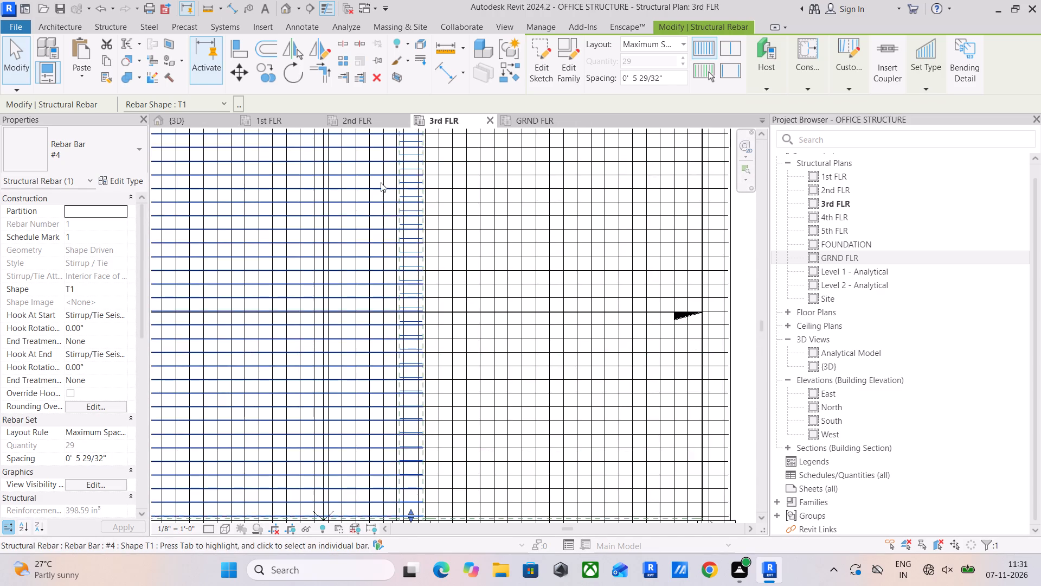
pyautogui.scroll(-2, 391, 216)
pyautogui.moveTo(409, 279); pyautogui.dragTo(409, 345, button='middle')
pyautogui.scroll(13, 398, 203)
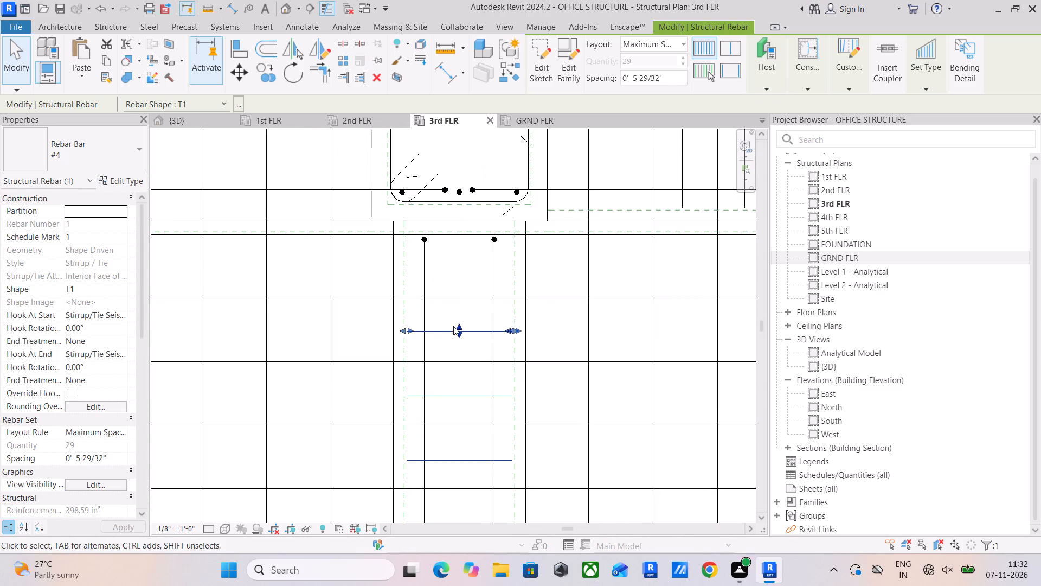
pyautogui.moveTo(455, 326); pyautogui.dragTo(461, 297)
pyautogui.click(459, 250)
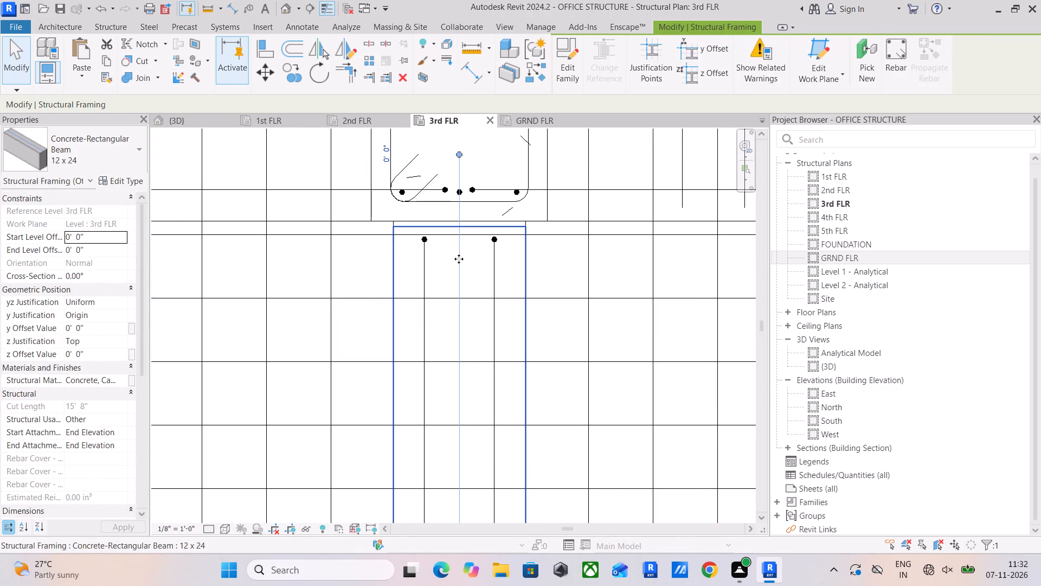
pyautogui.click(442, 263)
pyautogui.click(450, 236)
# Copy the stirrup set of the upper-edge beam one spacing toward its left column and delete the original set.
pyautogui.scroll(-6, 450, 236)
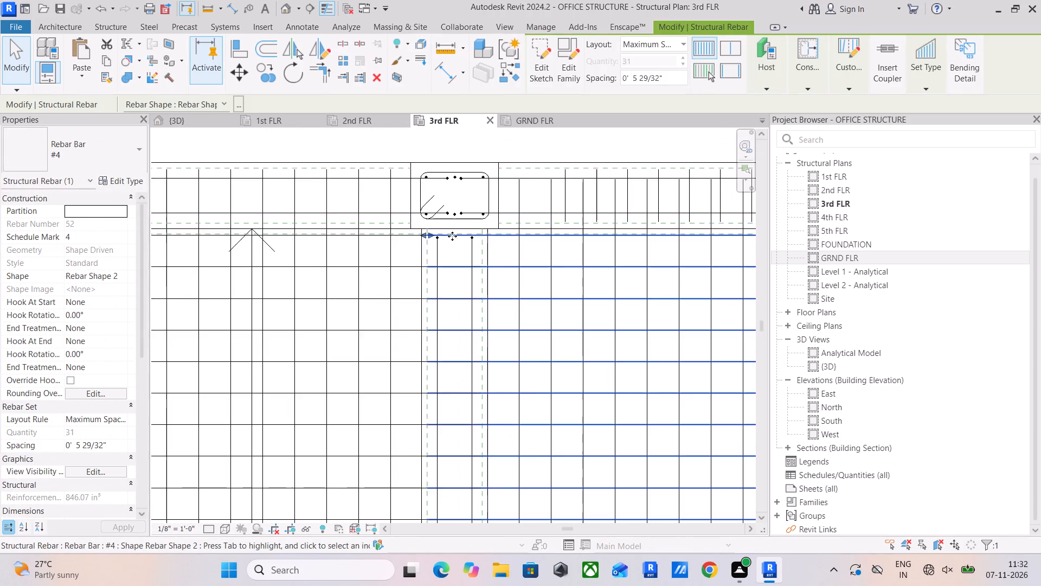
pyautogui.scroll(-4, 452, 236)
pyautogui.moveTo(452, 240); pyautogui.dragTo(453, 164, button='middle')
pyautogui.moveTo(457, 186); pyautogui.dragTo(416, 300, button='middle')
pyautogui.scroll(7, 480, 238)
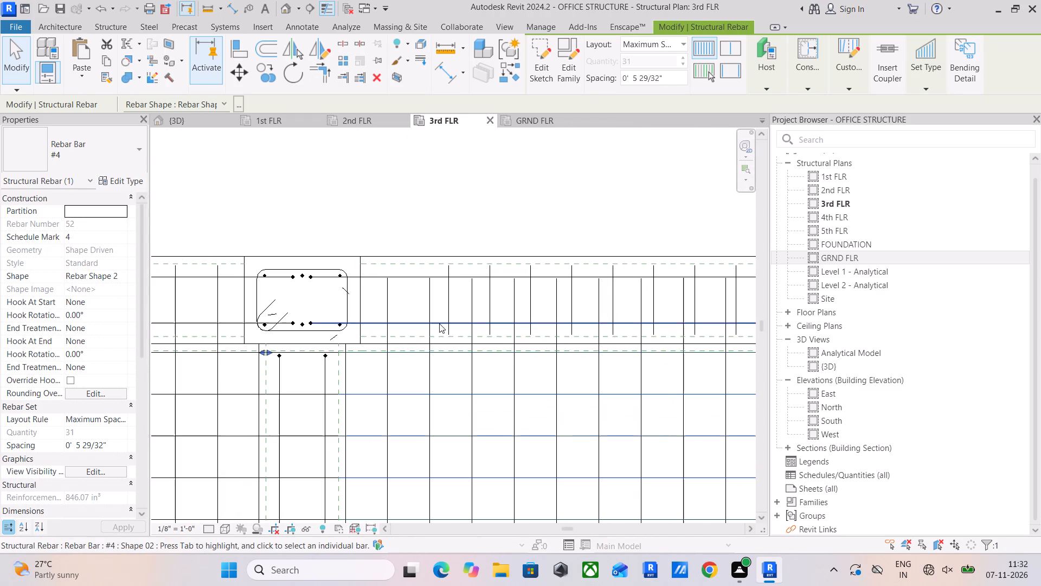
pyautogui.click(453, 309)
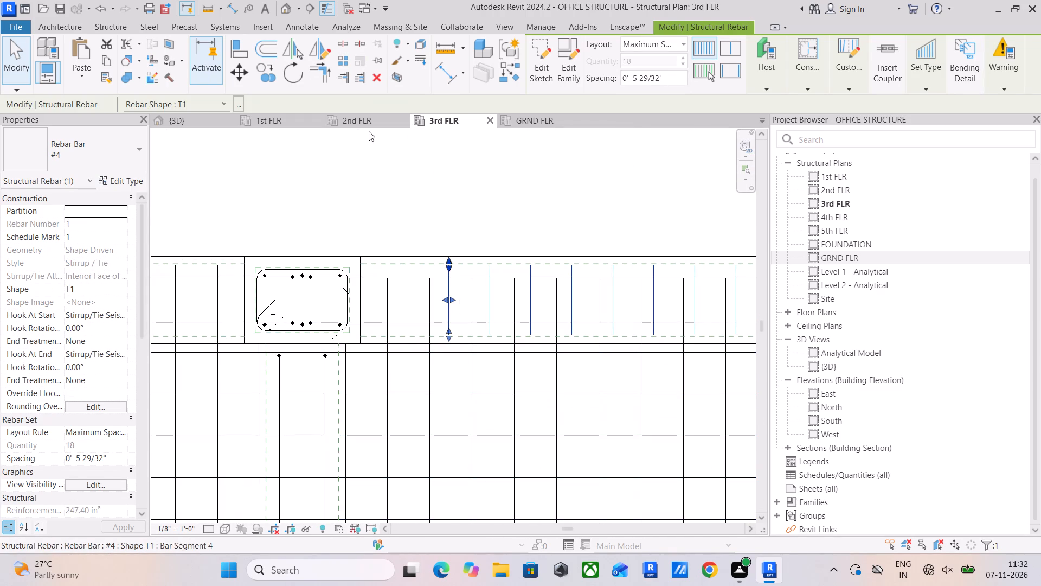
pyautogui.moveTo(265, 67); pyautogui.dragTo(265, 73)
pyautogui.scroll(4, 452, 276)
pyautogui.moveTo(449, 264); pyautogui.dragTo(444, 264)
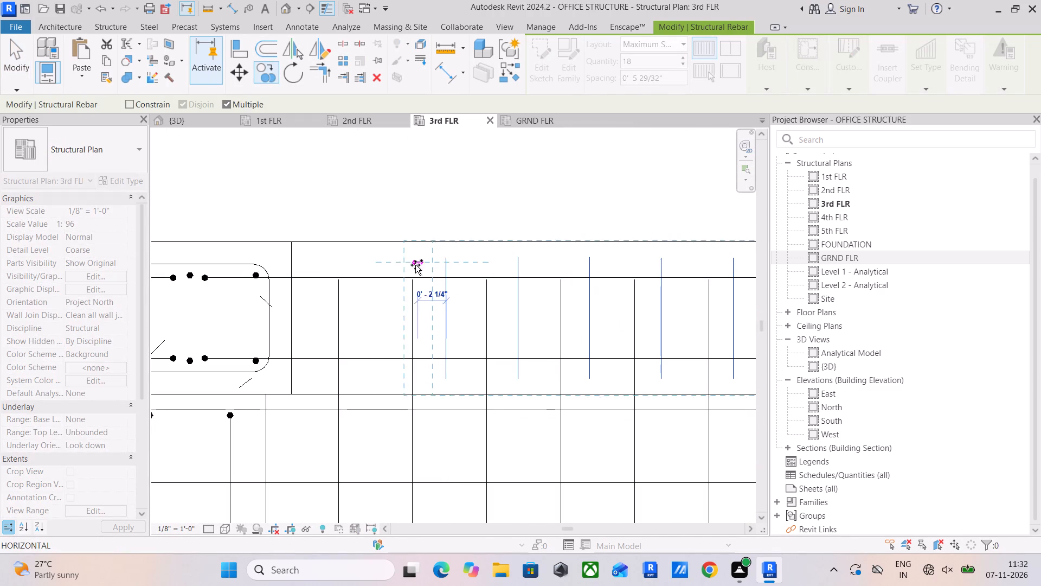
pyautogui.click(372, 262)
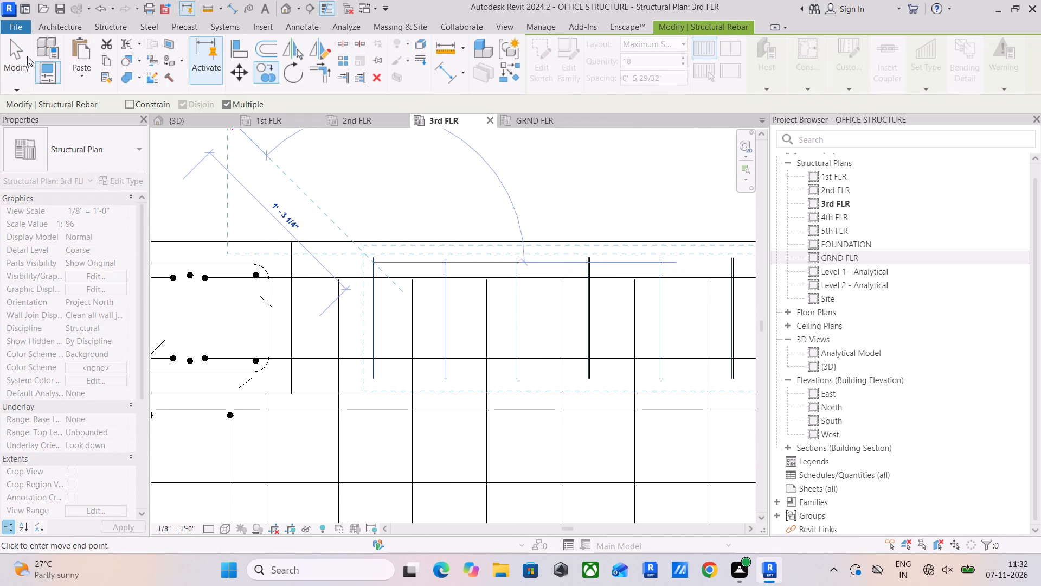
pyautogui.click(11, 59)
pyautogui.scroll(7, 484, 332)
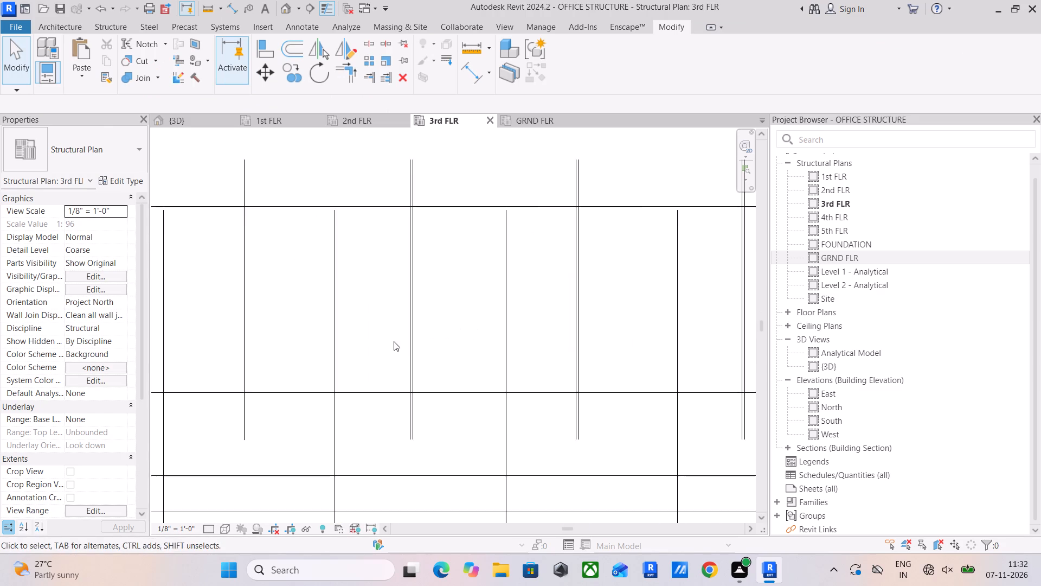
pyautogui.click(408, 349)
pyautogui.scroll(5, 420, 339)
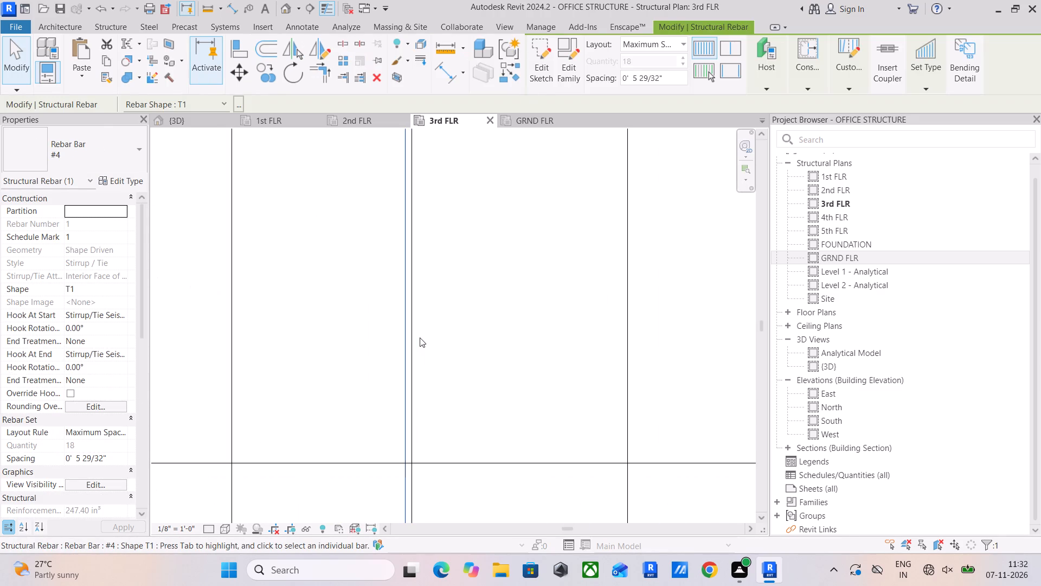
pyautogui.click(420, 337)
pyautogui.click(417, 339)
pyautogui.scroll(-12, 427, 323)
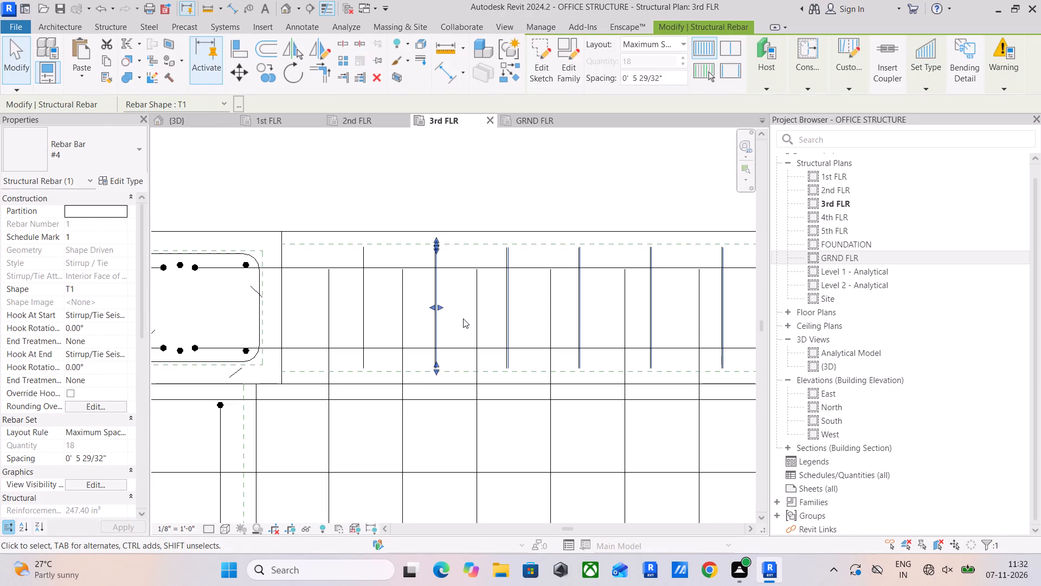
pyautogui.press('Delete')
# Extend both ends of the copied upper-edge stirrup set toward the columns, in line with the slab bars.
pyautogui.click(360, 300)
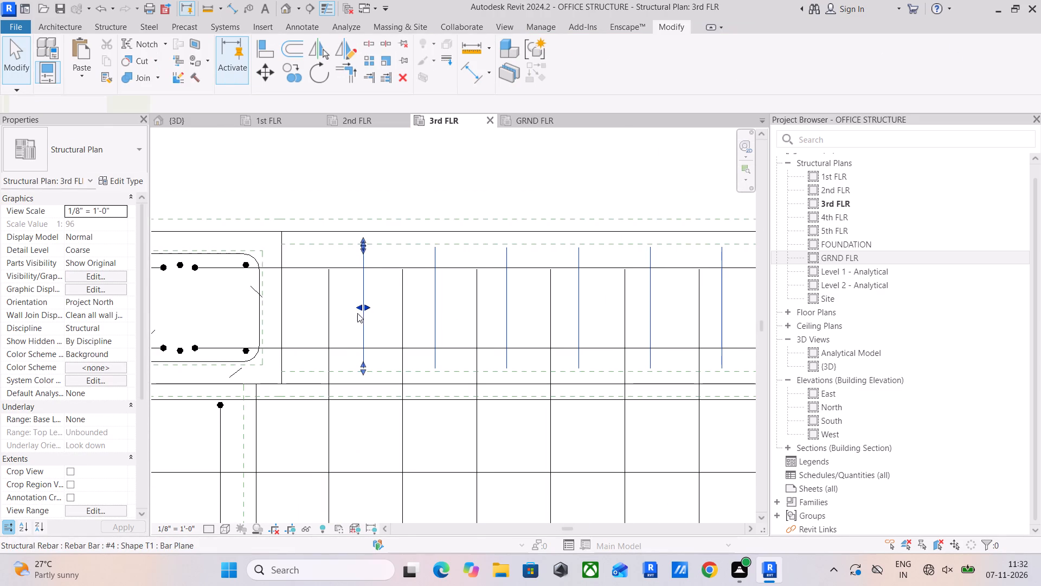
pyautogui.moveTo(359, 306); pyautogui.dragTo(330, 313)
pyautogui.scroll(-2, 514, 278)
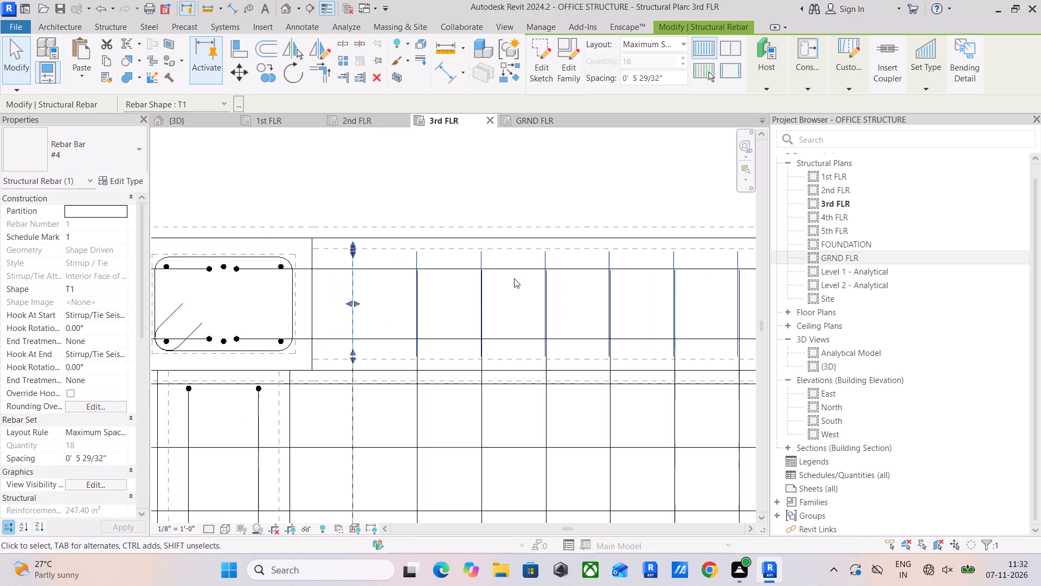
pyautogui.scroll(-9, 514, 278)
pyautogui.moveTo(667, 290); pyautogui.dragTo(221, 346, button='middle')
pyautogui.scroll(11, 359, 354)
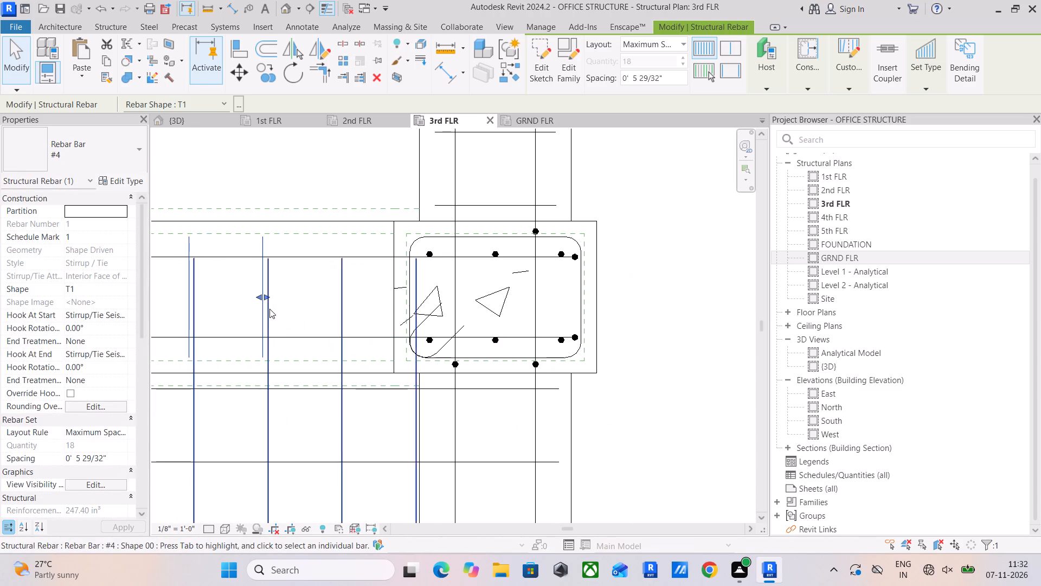
pyautogui.moveTo(265, 297); pyautogui.dragTo(345, 306)
pyautogui.click(312, 313)
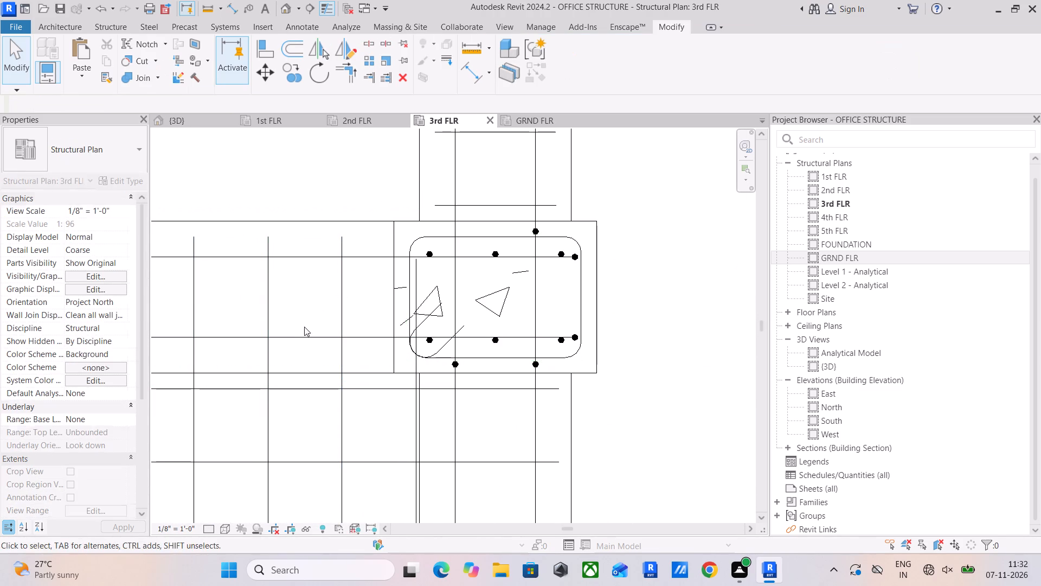
# Align the first stirrup of the beam below the unreinforced bay with the adjoining slab bar.
pyautogui.scroll(-8, 267, 317)
pyautogui.moveTo(288, 322); pyautogui.dragTo(561, 297, button='middle')
pyautogui.scroll(-5, 537, 303)
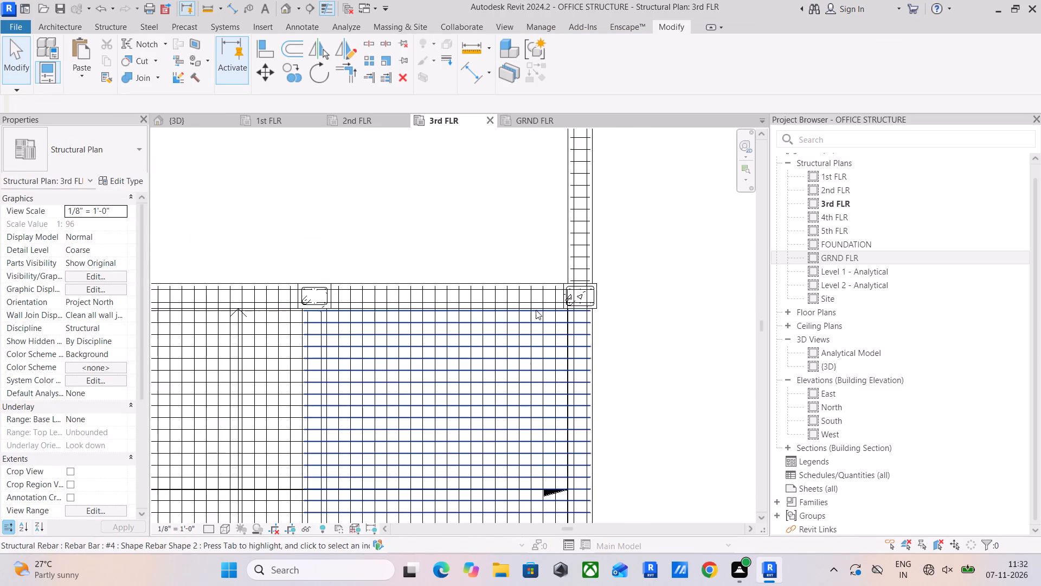
pyautogui.moveTo(490, 303); pyautogui.dragTo(721, 261, button='middle')
pyautogui.moveTo(351, 271); pyautogui.dragTo(596, 250, button='middle')
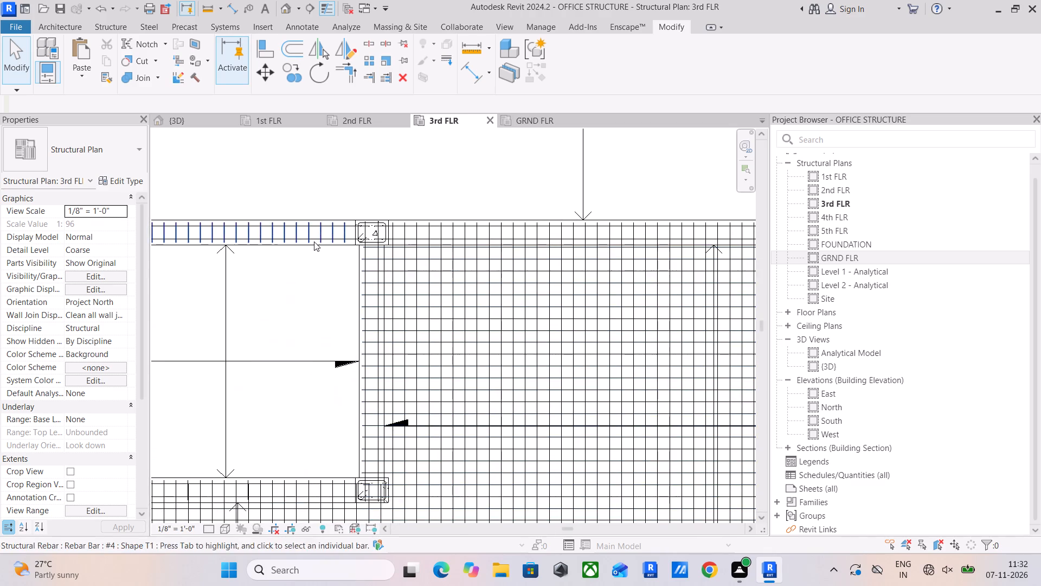
pyautogui.moveTo(314, 241); pyautogui.dragTo(518, 190, button='middle')
pyautogui.moveTo(496, 342); pyautogui.dragTo(497, 177, button='middle')
pyautogui.scroll(6, 393, 324)
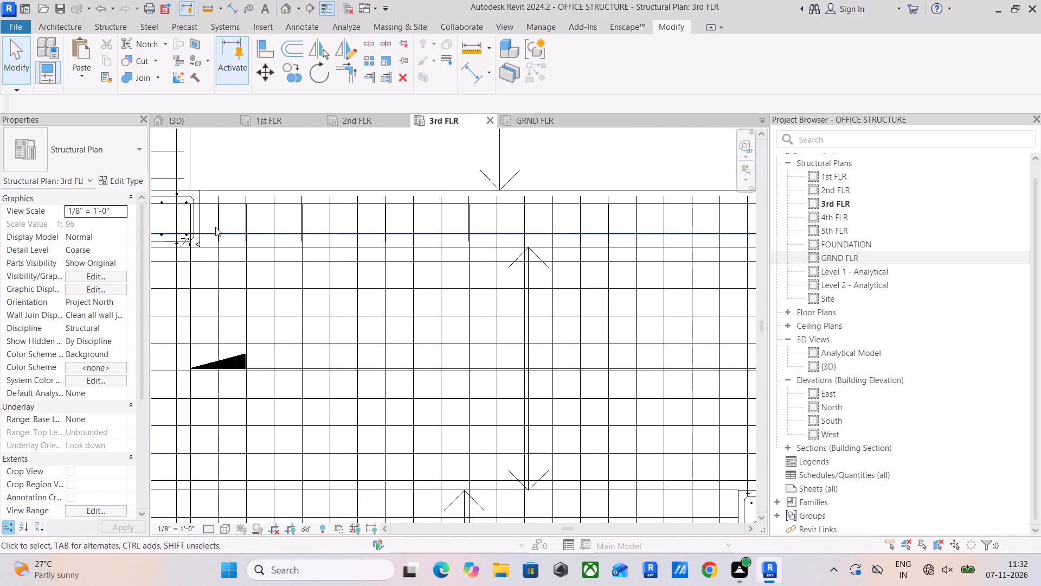
pyautogui.scroll(6, 215, 222)
pyautogui.scroll(10, 235, 265)
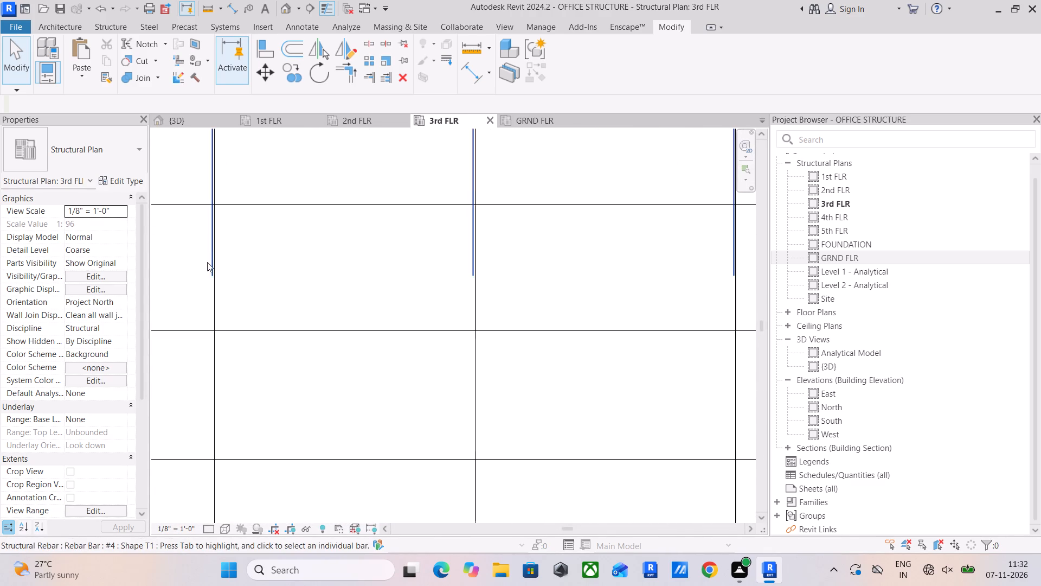
pyautogui.click(209, 269)
pyautogui.scroll(-5, 219, 245)
pyautogui.moveTo(267, 278); pyautogui.dragTo(282, 375, button='middle')
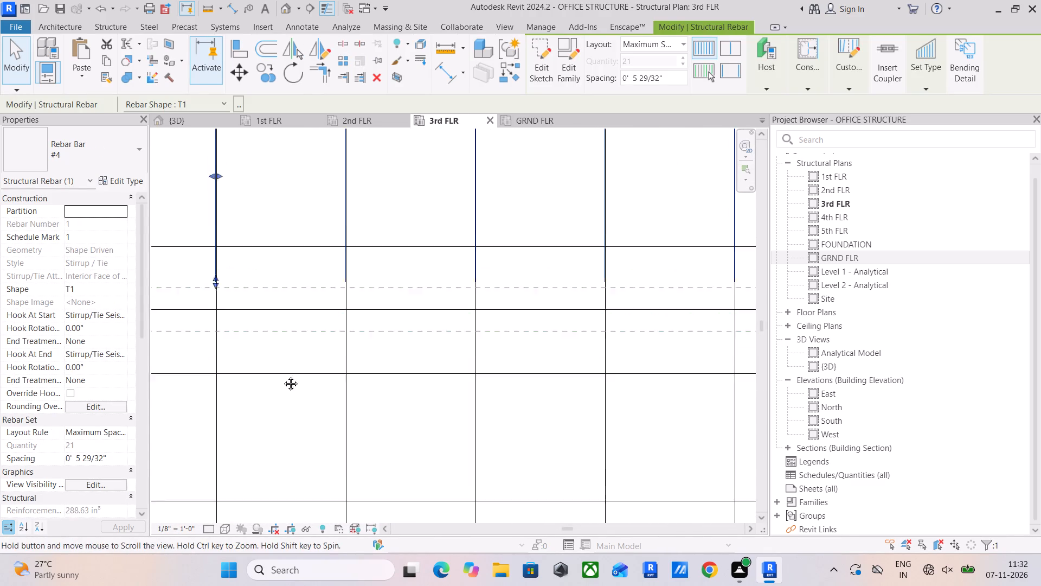
pyautogui.moveTo(282, 375); pyautogui.dragTo(305, 424, button='middle')
pyautogui.scroll(5, 274, 266)
pyautogui.click(239, 335)
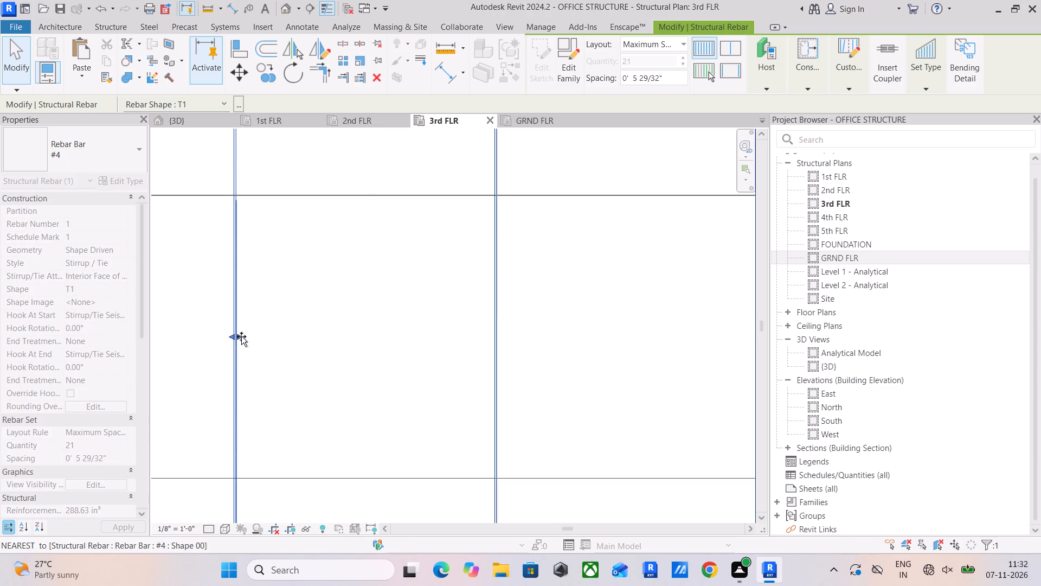
pyautogui.scroll(-11, 368, 273)
pyautogui.moveTo(597, 307); pyautogui.dragTo(161, 310, button='middle')
pyautogui.scroll(-2, 493, 307)
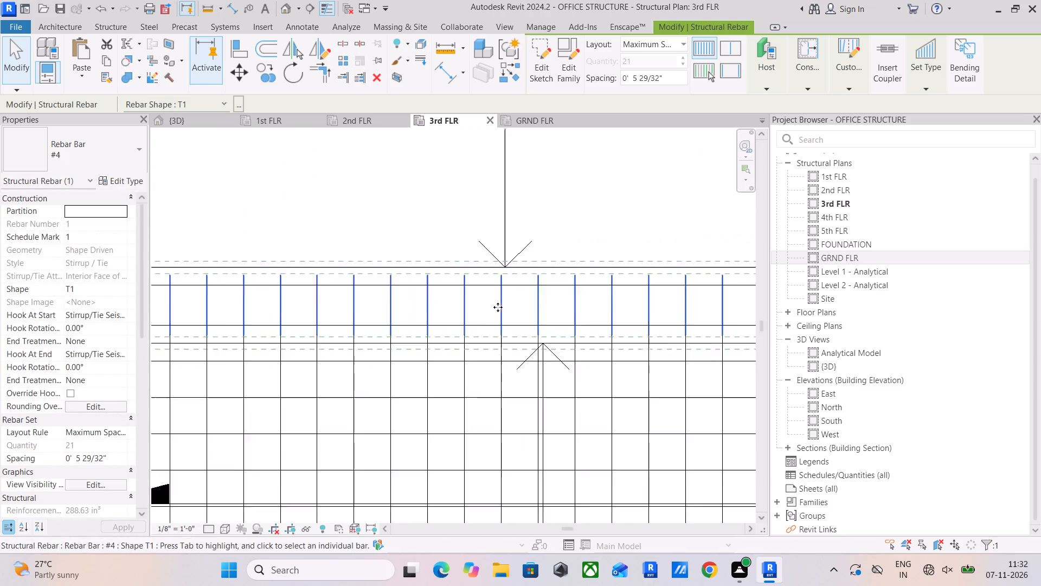
pyautogui.scroll(-6, 498, 307)
pyautogui.moveTo(624, 319); pyautogui.dragTo(313, 325, button='middle')
pyautogui.scroll(17, 401, 315)
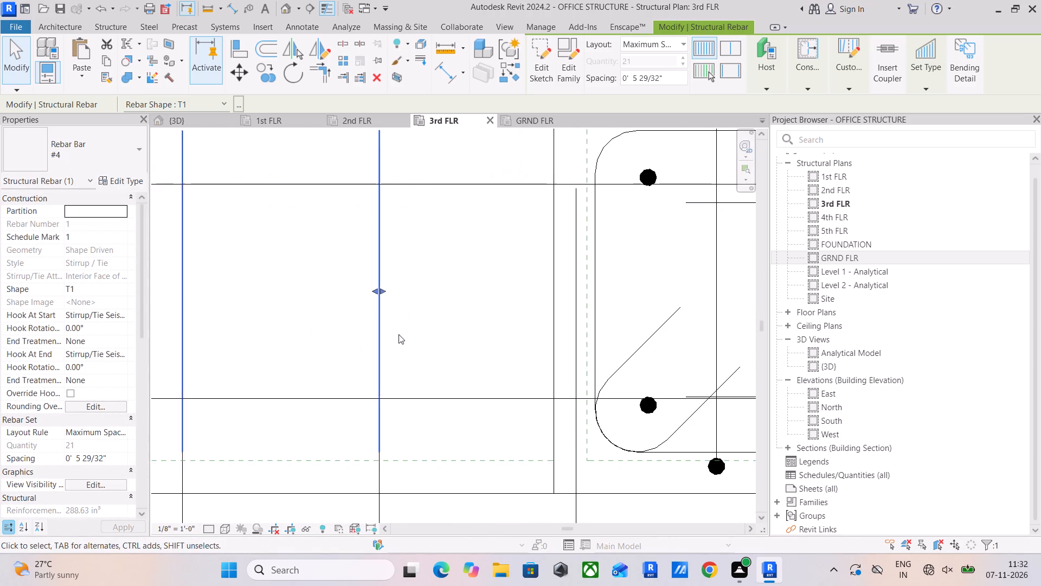
pyautogui.click(454, 319)
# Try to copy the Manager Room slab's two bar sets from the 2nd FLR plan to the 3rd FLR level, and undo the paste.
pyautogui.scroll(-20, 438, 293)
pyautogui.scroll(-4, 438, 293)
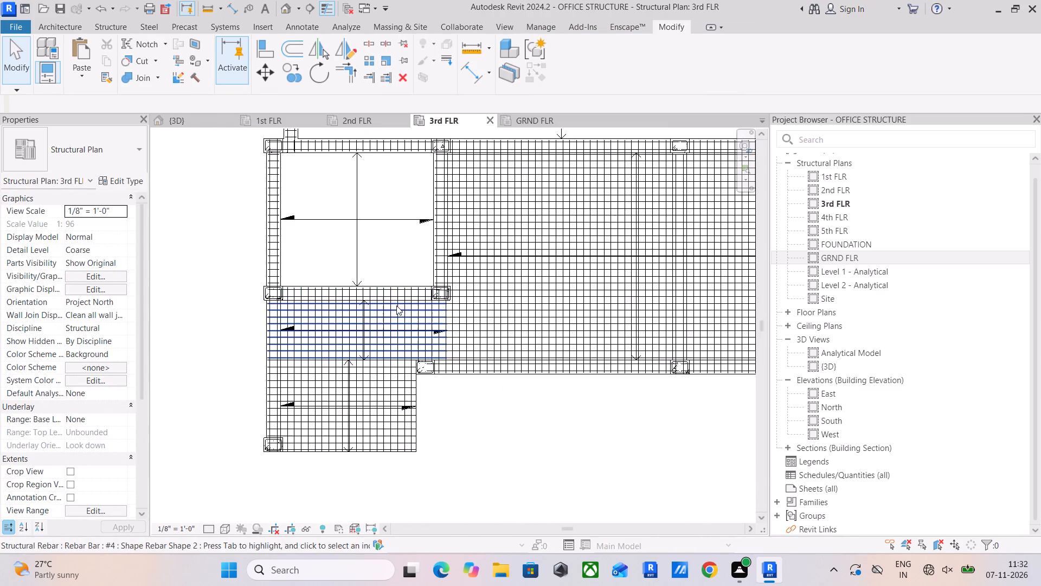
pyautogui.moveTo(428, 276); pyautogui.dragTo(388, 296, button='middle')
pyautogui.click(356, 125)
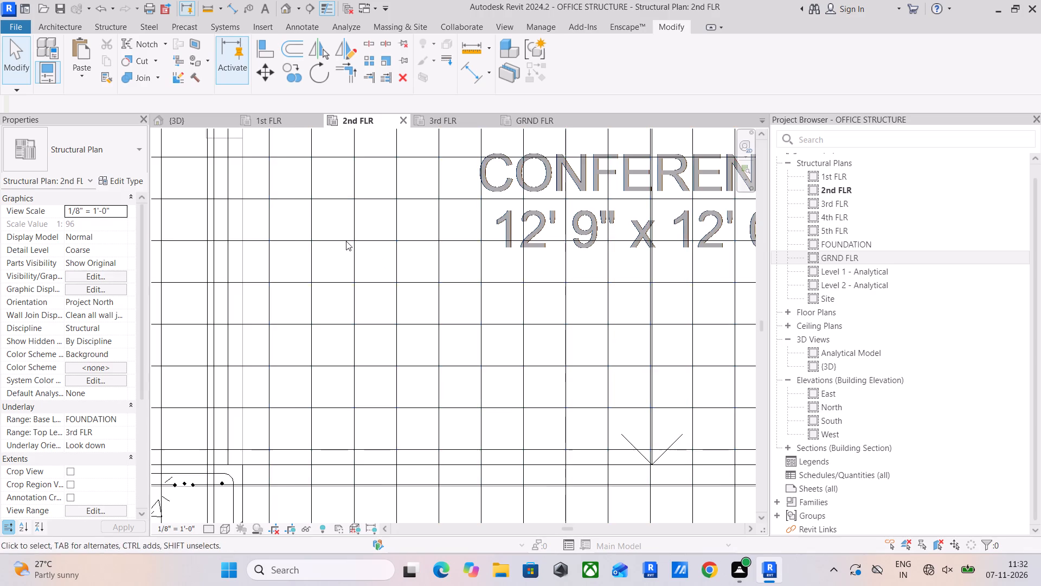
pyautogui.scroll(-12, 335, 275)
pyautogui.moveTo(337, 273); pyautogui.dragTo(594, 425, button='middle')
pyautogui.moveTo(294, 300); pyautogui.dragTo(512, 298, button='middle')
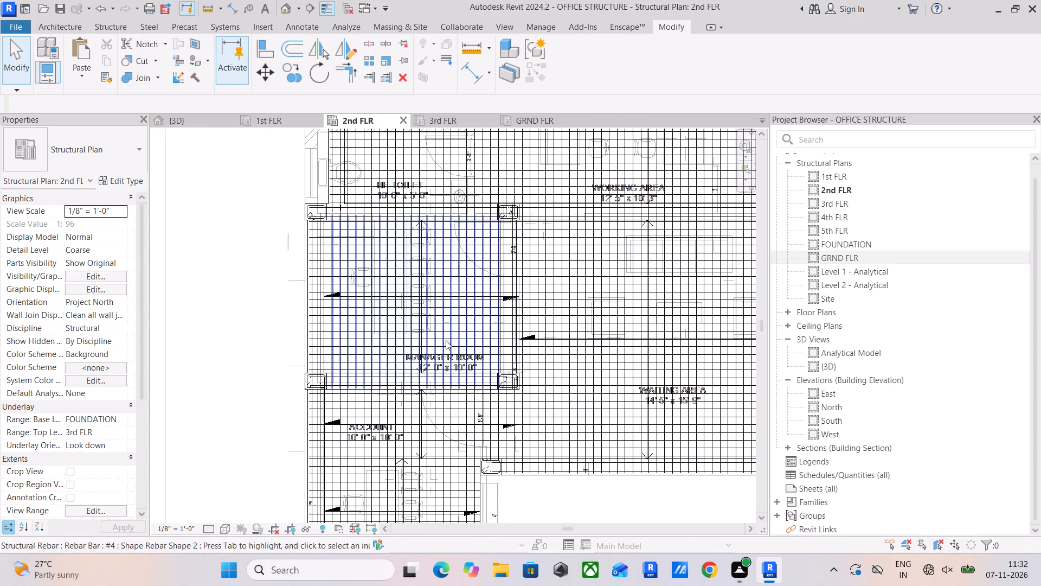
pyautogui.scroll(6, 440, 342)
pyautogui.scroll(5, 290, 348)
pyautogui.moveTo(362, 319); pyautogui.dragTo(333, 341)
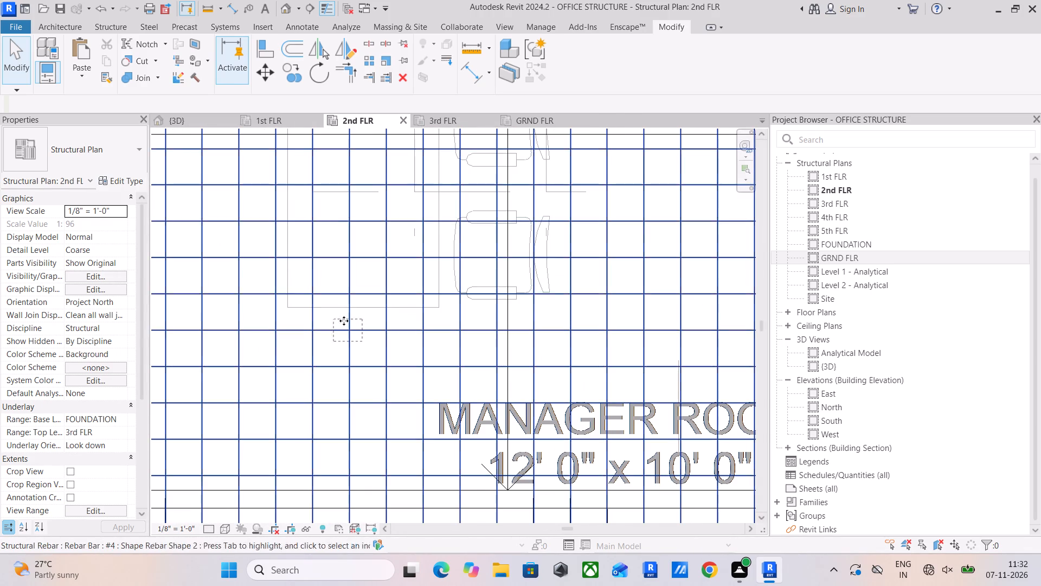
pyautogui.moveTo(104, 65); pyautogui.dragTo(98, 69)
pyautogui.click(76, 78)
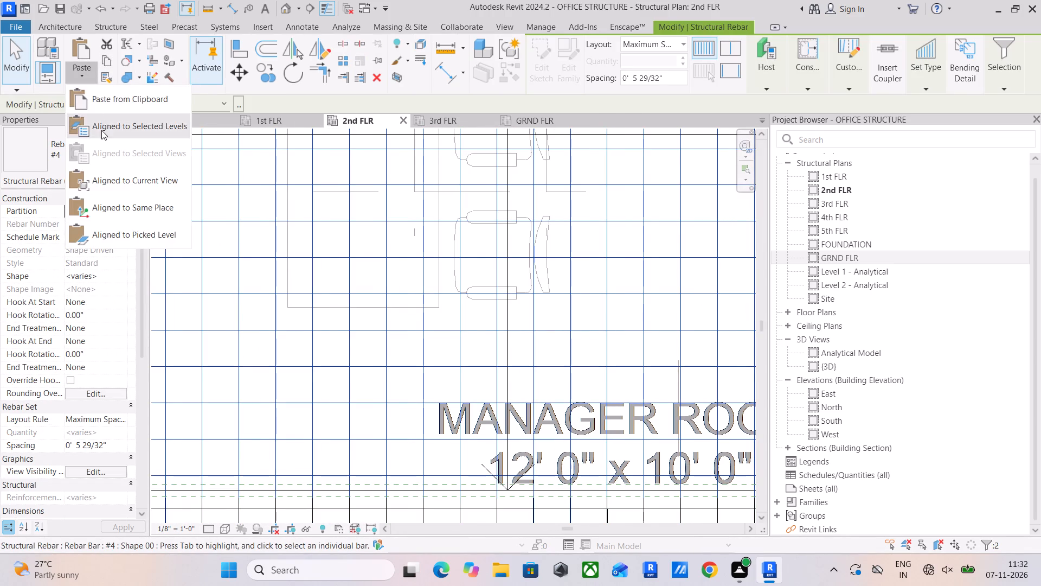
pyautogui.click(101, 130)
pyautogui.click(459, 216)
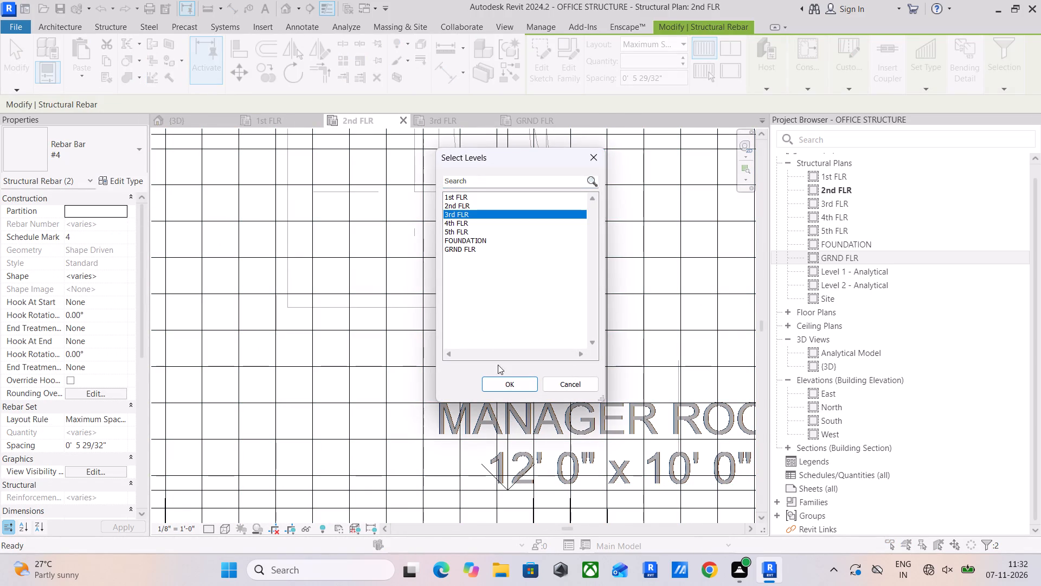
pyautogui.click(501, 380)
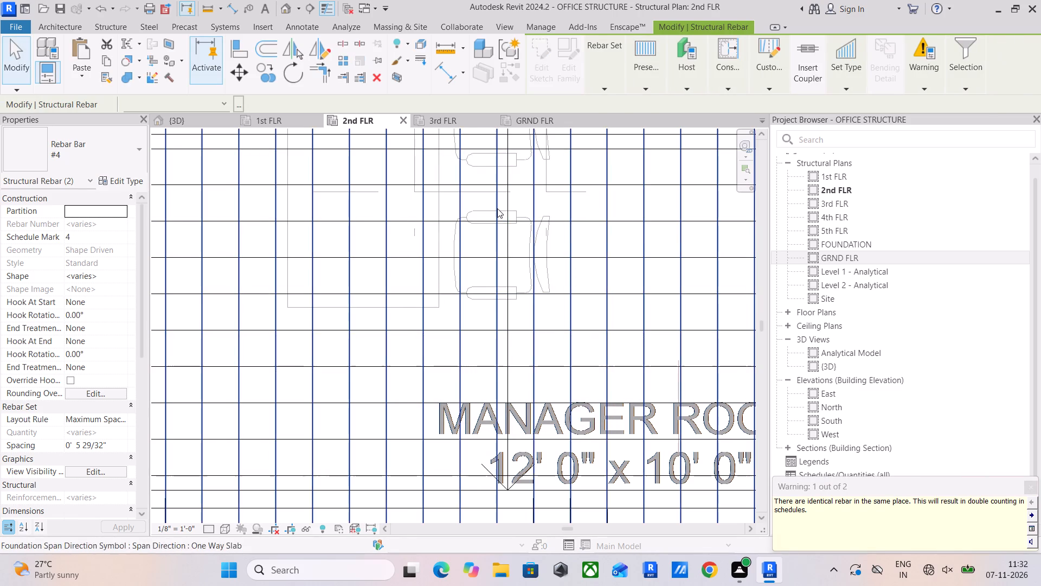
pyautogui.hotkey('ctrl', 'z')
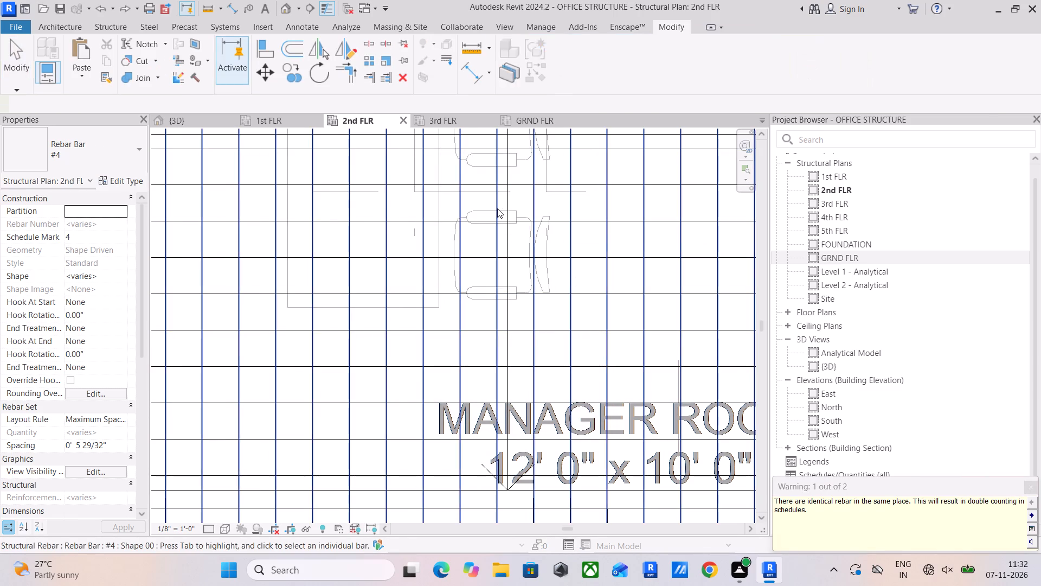
# Copy the Manager Room slab's two #4 bar sets from the 2nd FLR plan to the 3rd FLR level.
pyautogui.scroll(-7, 497, 208)
pyautogui.scroll(-4, 552, 240)
pyautogui.moveTo(582, 284); pyautogui.dragTo(491, 397, button='middle')
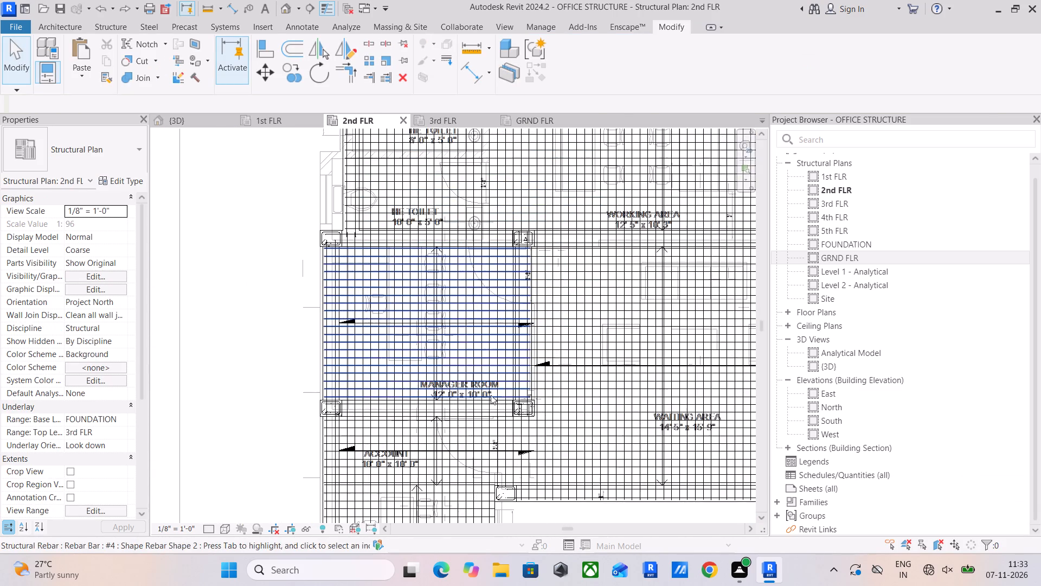
pyautogui.scroll(9, 471, 297)
pyautogui.moveTo(437, 279); pyautogui.dragTo(407, 299)
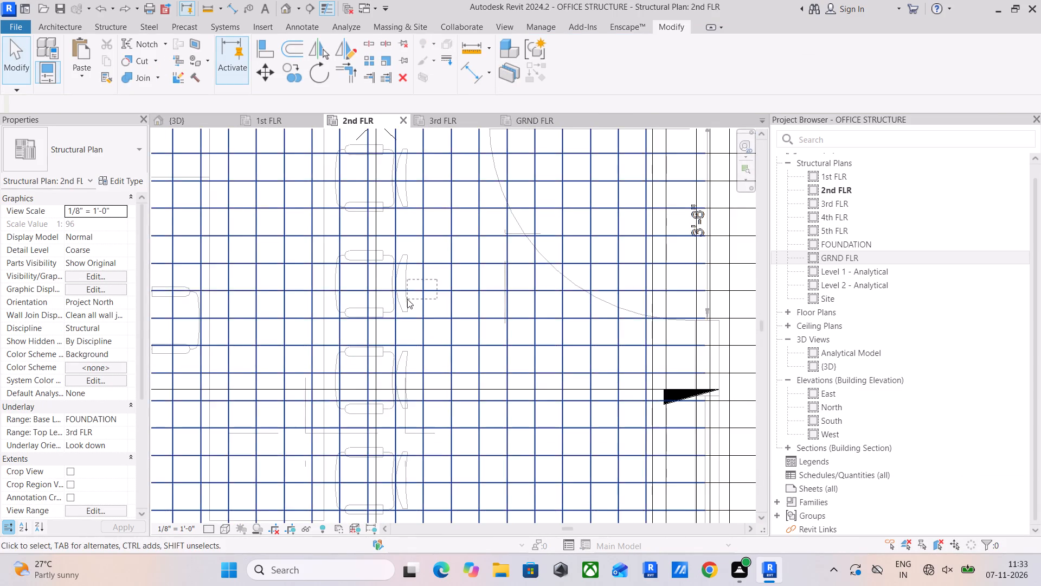
pyautogui.moveTo(106, 65); pyautogui.dragTo(102, 66)
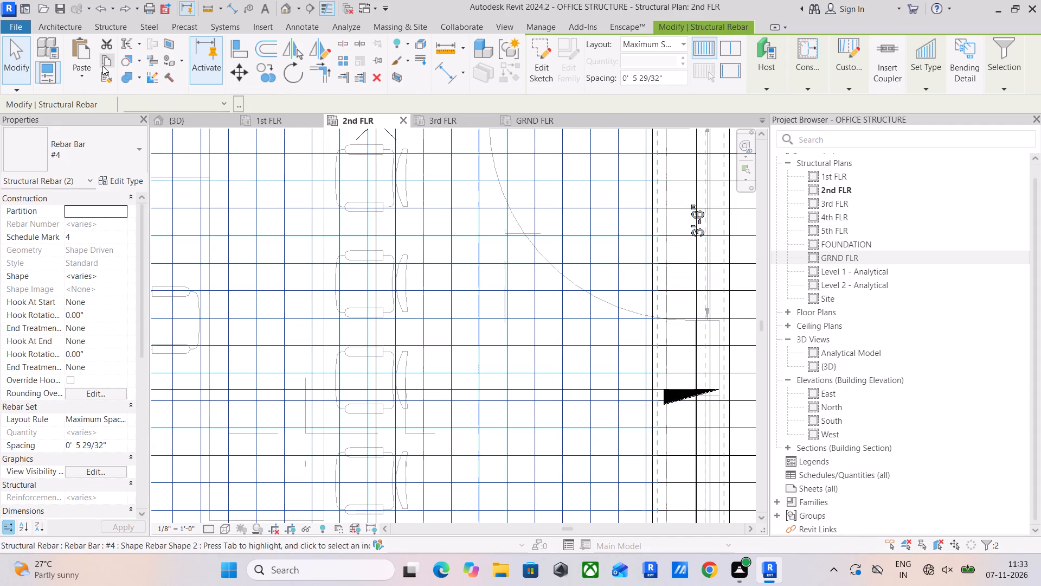
pyautogui.moveTo(102, 66); pyautogui.dragTo(100, 67)
pyautogui.click(78, 74)
pyautogui.click(123, 118)
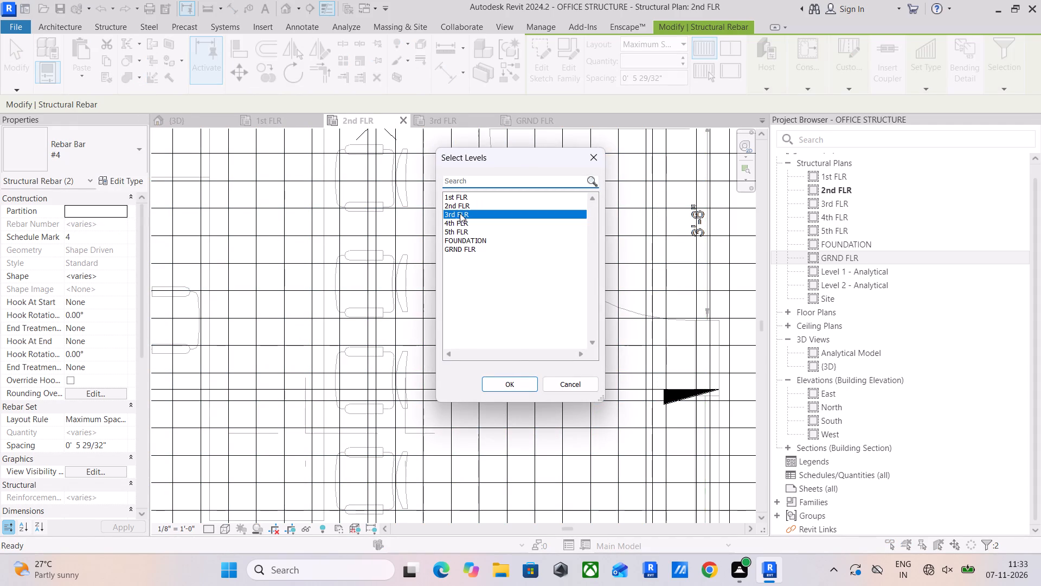
pyautogui.click(460, 213)
pyautogui.click(525, 381)
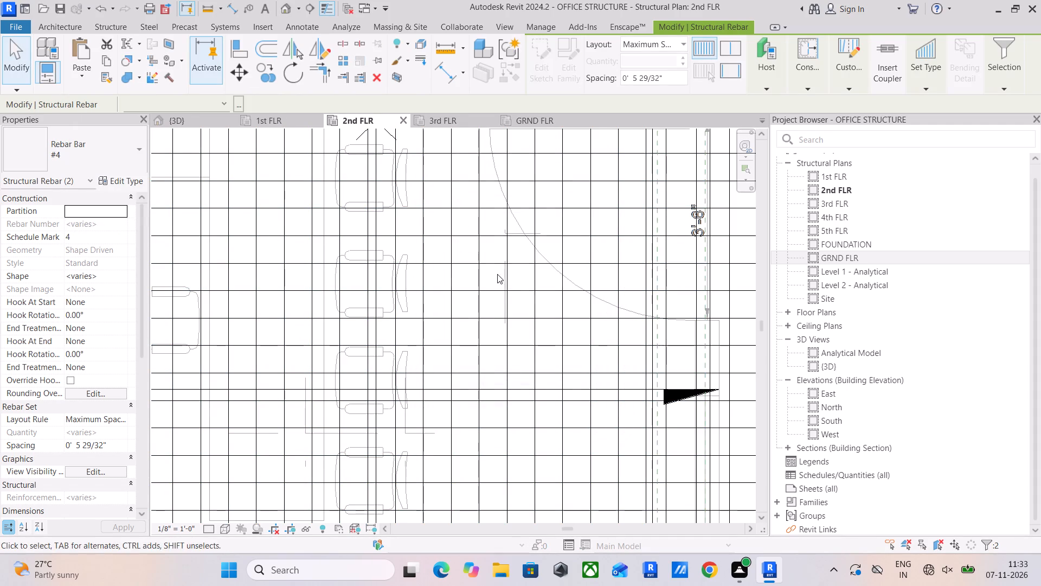
pyautogui.click(459, 119)
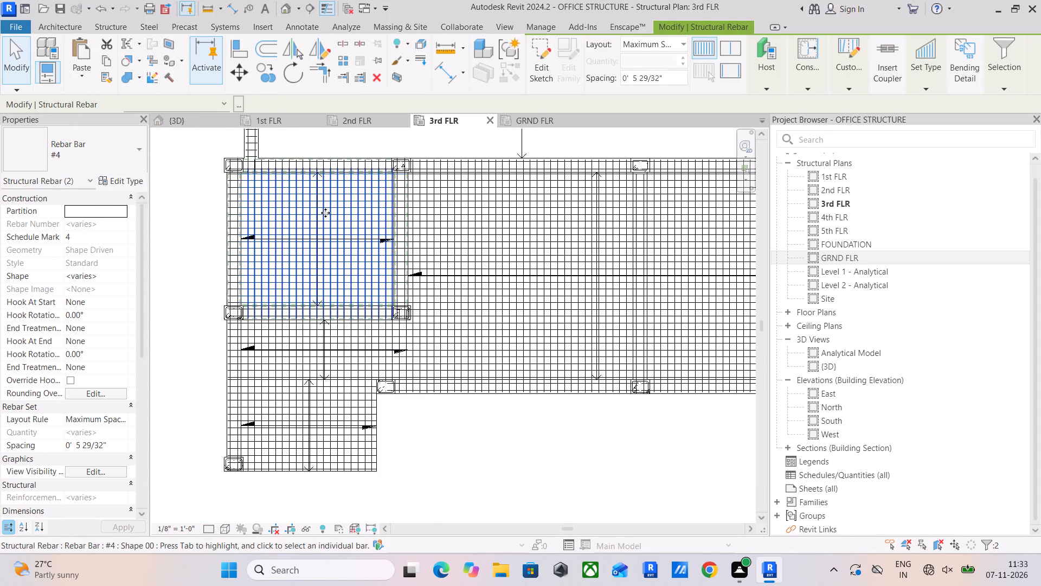
pyautogui.click(205, 239)
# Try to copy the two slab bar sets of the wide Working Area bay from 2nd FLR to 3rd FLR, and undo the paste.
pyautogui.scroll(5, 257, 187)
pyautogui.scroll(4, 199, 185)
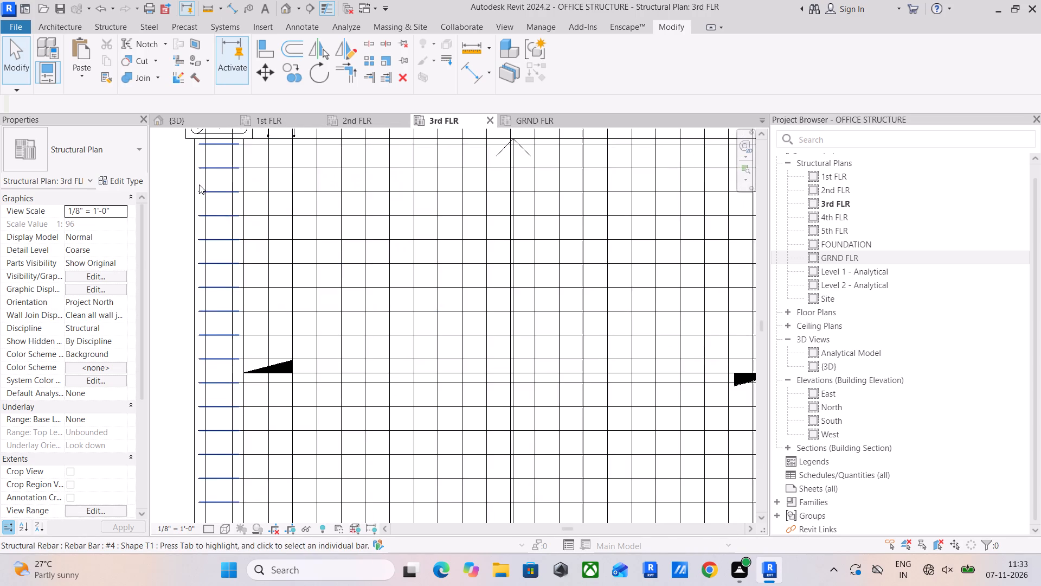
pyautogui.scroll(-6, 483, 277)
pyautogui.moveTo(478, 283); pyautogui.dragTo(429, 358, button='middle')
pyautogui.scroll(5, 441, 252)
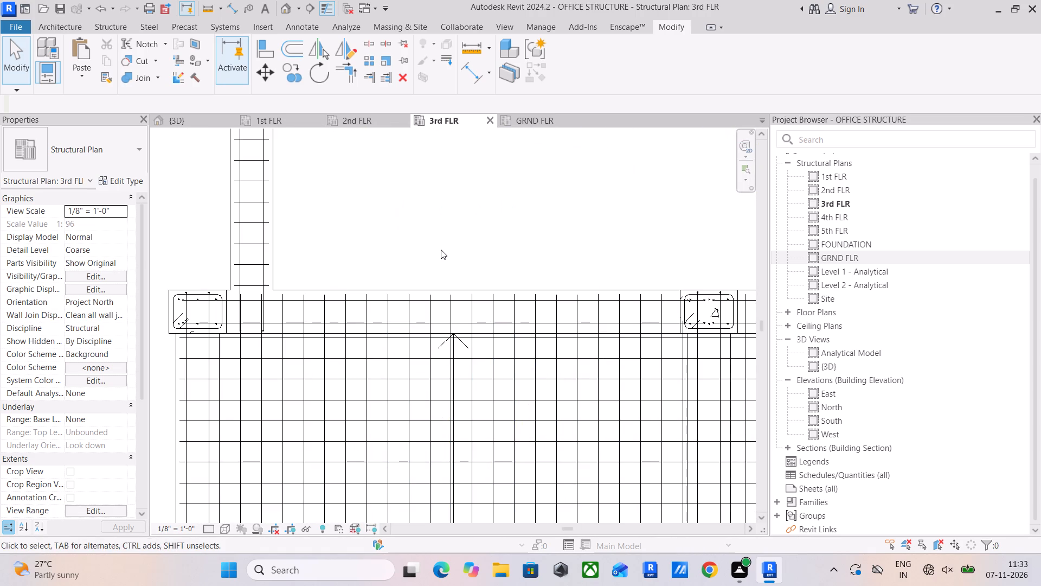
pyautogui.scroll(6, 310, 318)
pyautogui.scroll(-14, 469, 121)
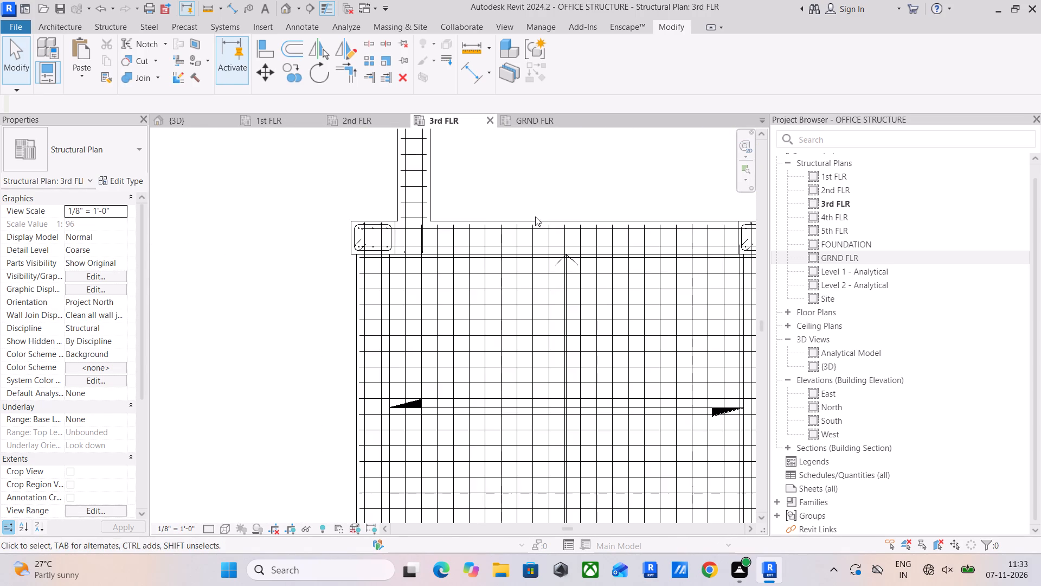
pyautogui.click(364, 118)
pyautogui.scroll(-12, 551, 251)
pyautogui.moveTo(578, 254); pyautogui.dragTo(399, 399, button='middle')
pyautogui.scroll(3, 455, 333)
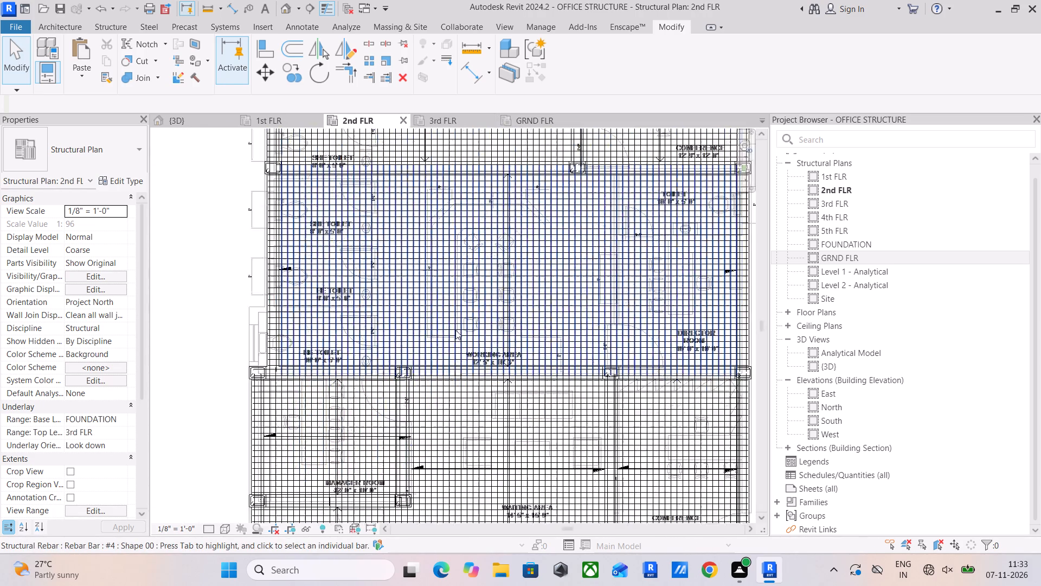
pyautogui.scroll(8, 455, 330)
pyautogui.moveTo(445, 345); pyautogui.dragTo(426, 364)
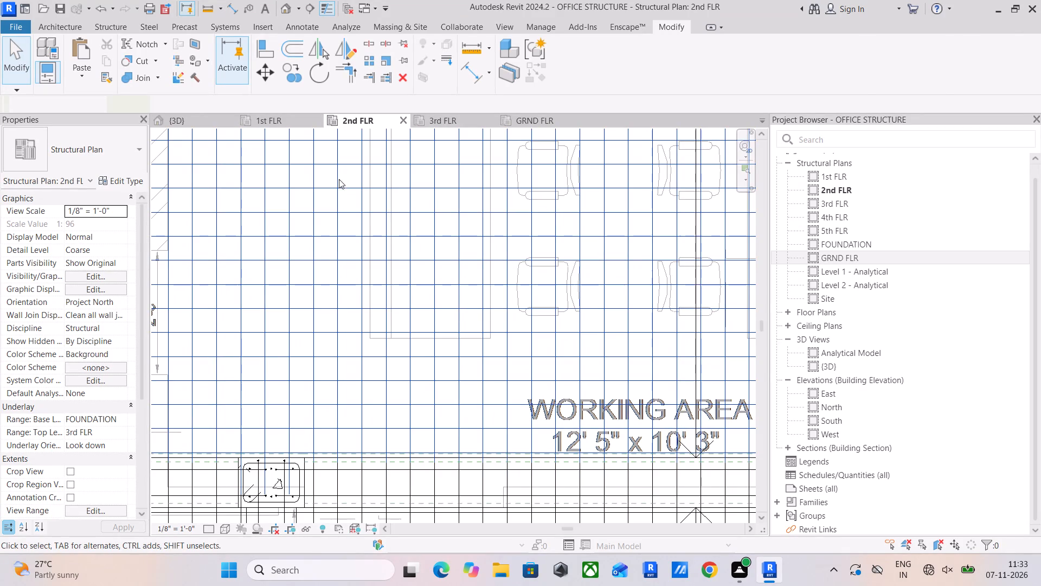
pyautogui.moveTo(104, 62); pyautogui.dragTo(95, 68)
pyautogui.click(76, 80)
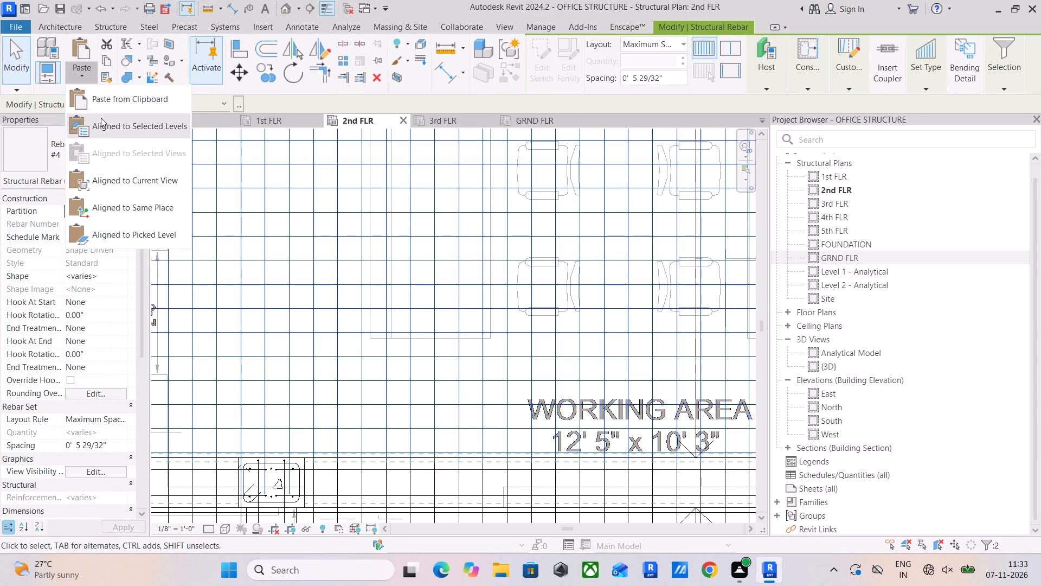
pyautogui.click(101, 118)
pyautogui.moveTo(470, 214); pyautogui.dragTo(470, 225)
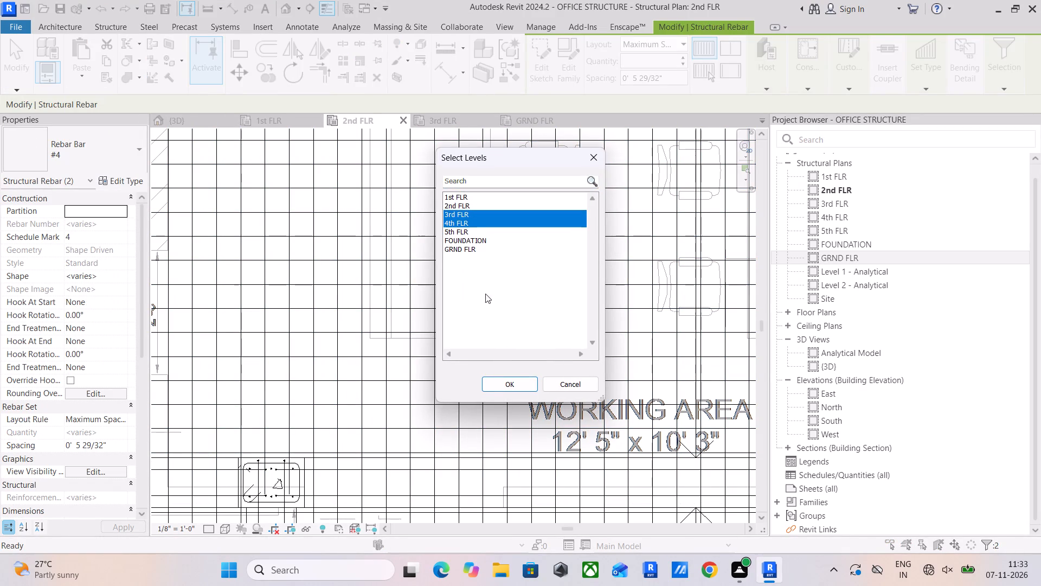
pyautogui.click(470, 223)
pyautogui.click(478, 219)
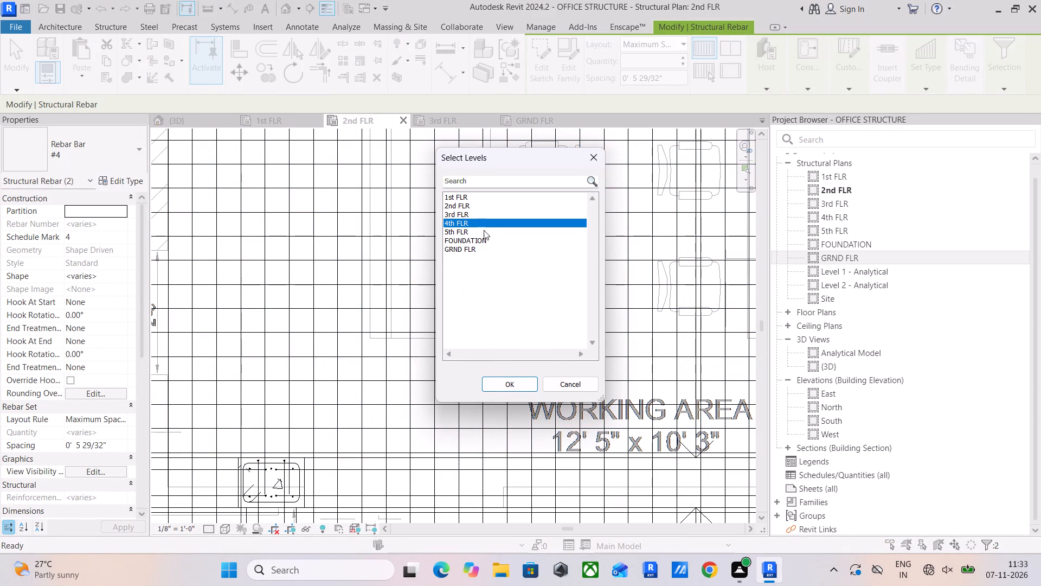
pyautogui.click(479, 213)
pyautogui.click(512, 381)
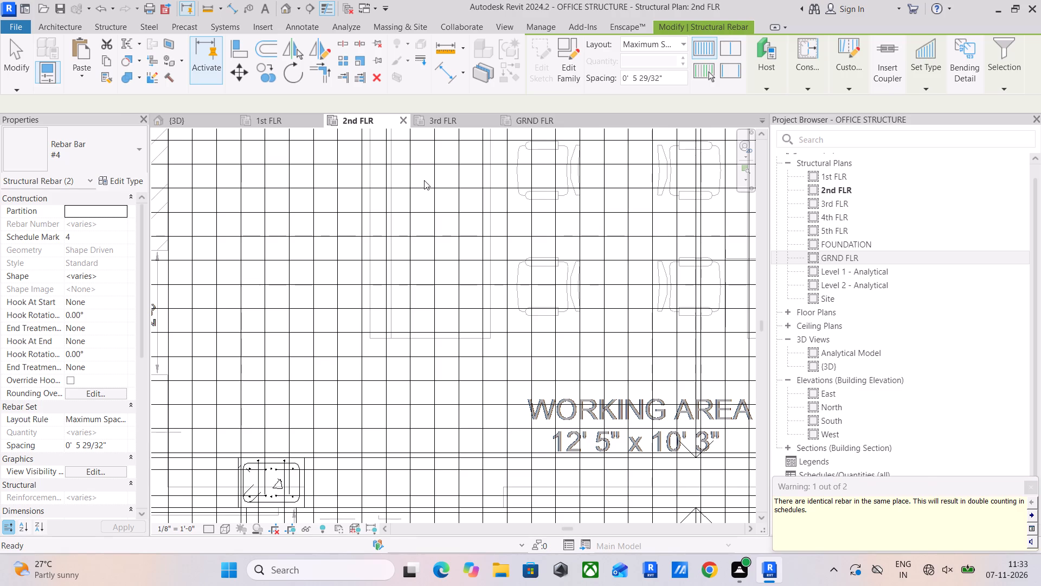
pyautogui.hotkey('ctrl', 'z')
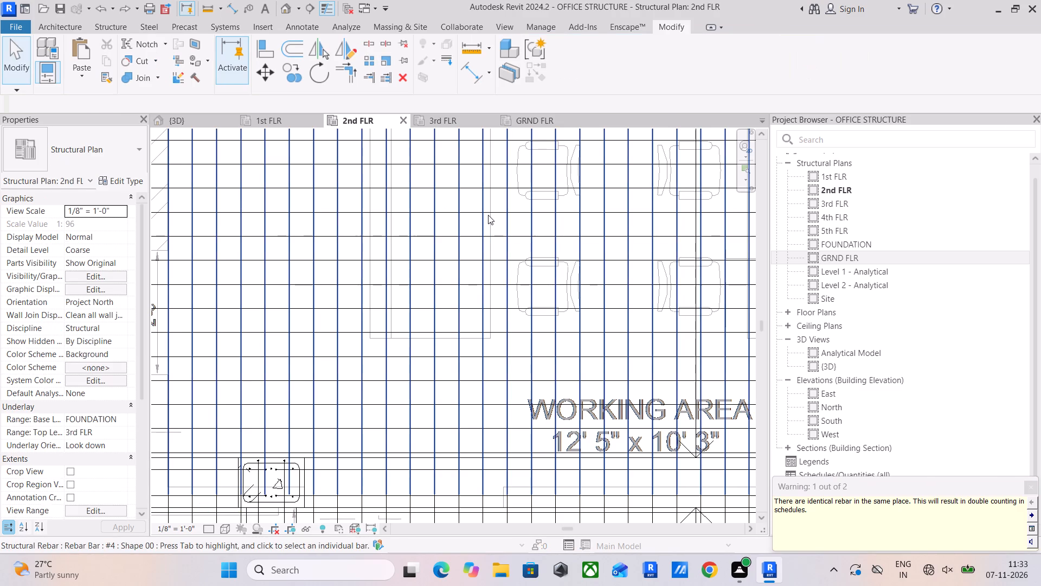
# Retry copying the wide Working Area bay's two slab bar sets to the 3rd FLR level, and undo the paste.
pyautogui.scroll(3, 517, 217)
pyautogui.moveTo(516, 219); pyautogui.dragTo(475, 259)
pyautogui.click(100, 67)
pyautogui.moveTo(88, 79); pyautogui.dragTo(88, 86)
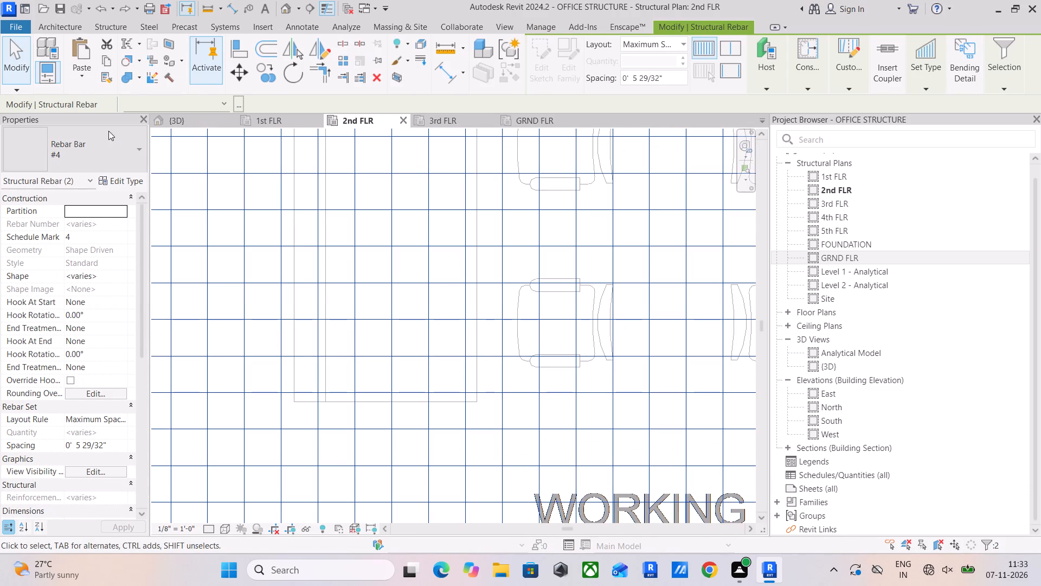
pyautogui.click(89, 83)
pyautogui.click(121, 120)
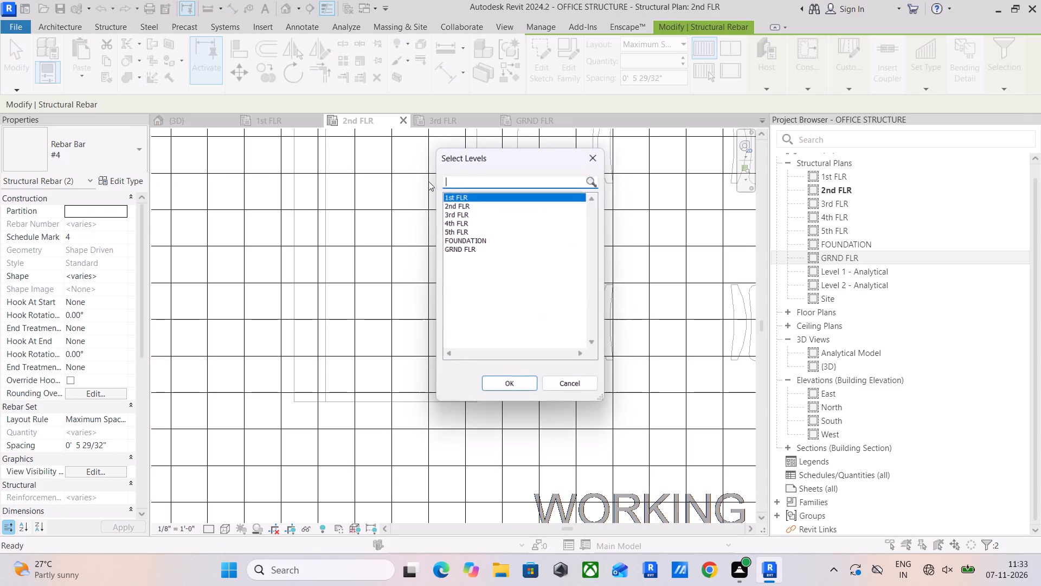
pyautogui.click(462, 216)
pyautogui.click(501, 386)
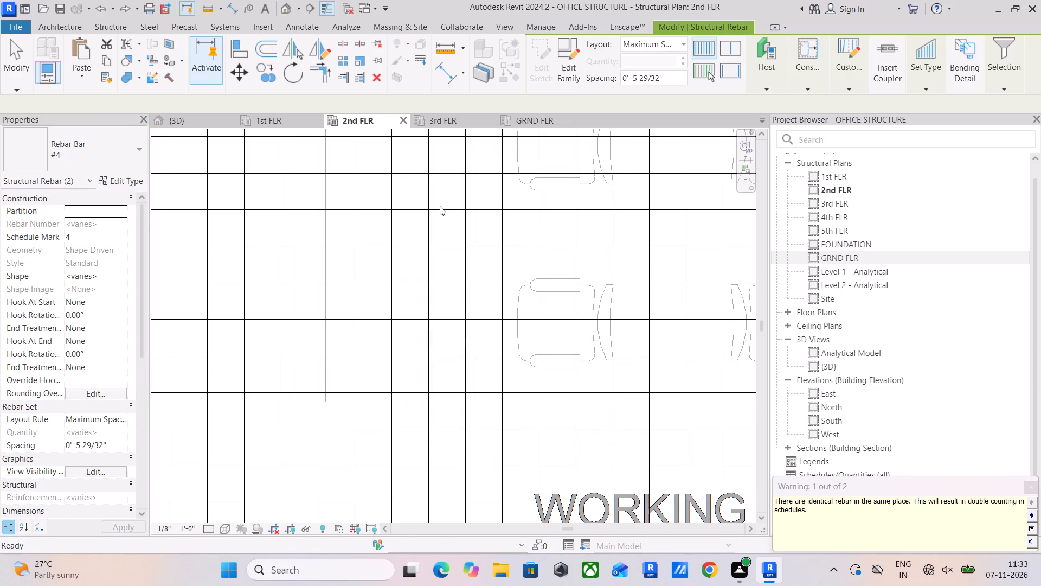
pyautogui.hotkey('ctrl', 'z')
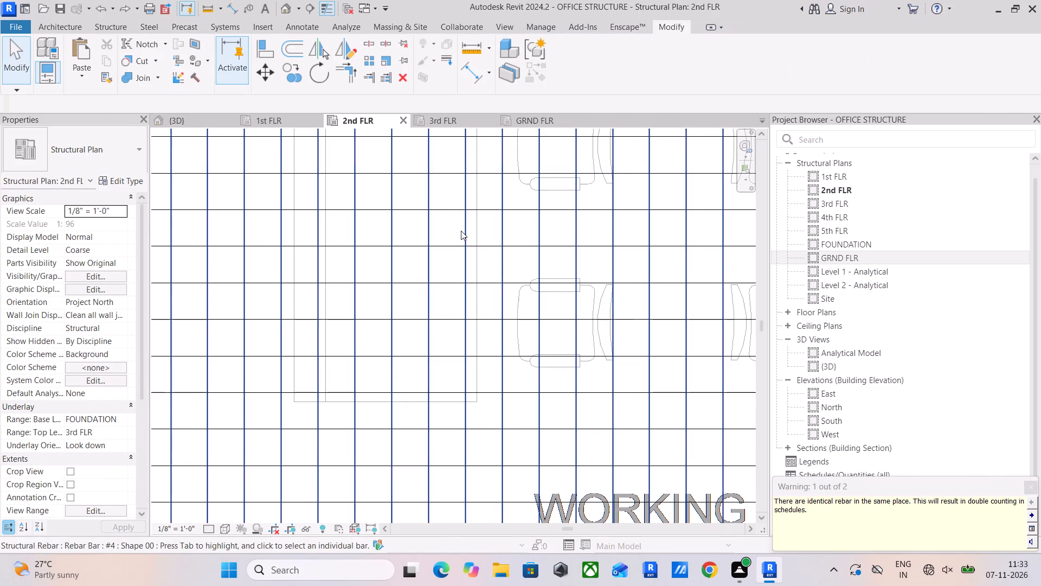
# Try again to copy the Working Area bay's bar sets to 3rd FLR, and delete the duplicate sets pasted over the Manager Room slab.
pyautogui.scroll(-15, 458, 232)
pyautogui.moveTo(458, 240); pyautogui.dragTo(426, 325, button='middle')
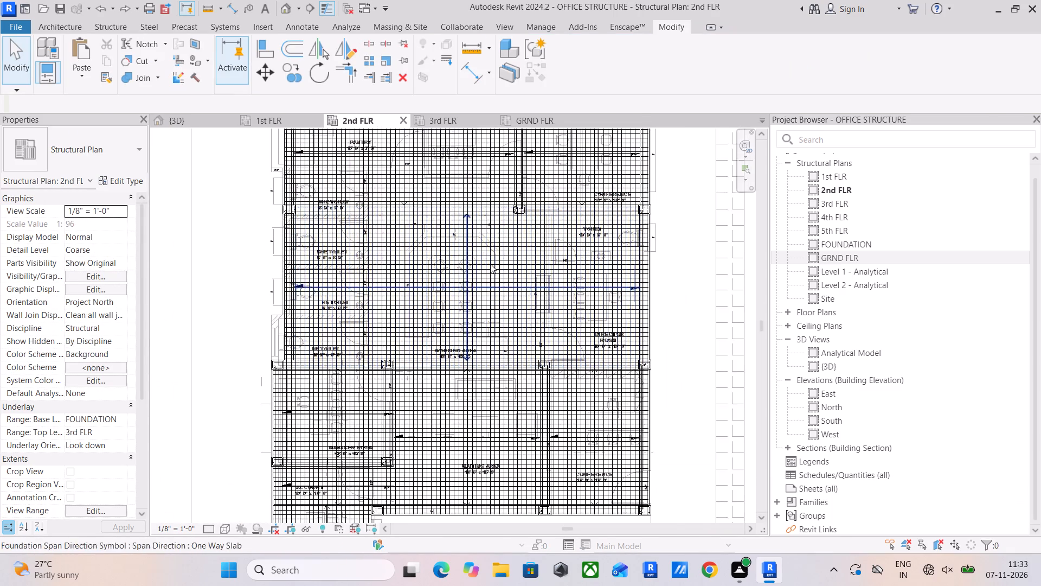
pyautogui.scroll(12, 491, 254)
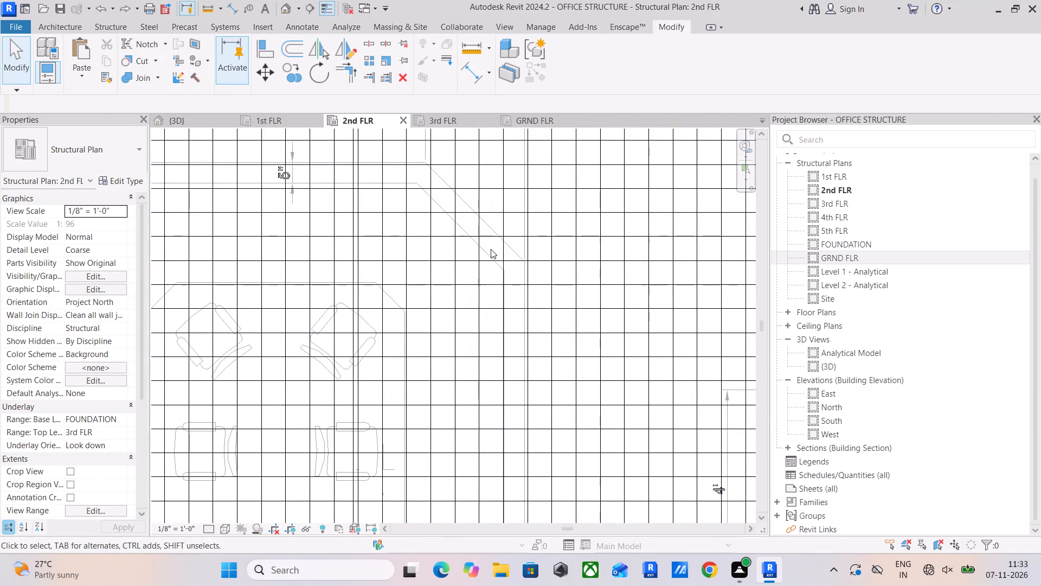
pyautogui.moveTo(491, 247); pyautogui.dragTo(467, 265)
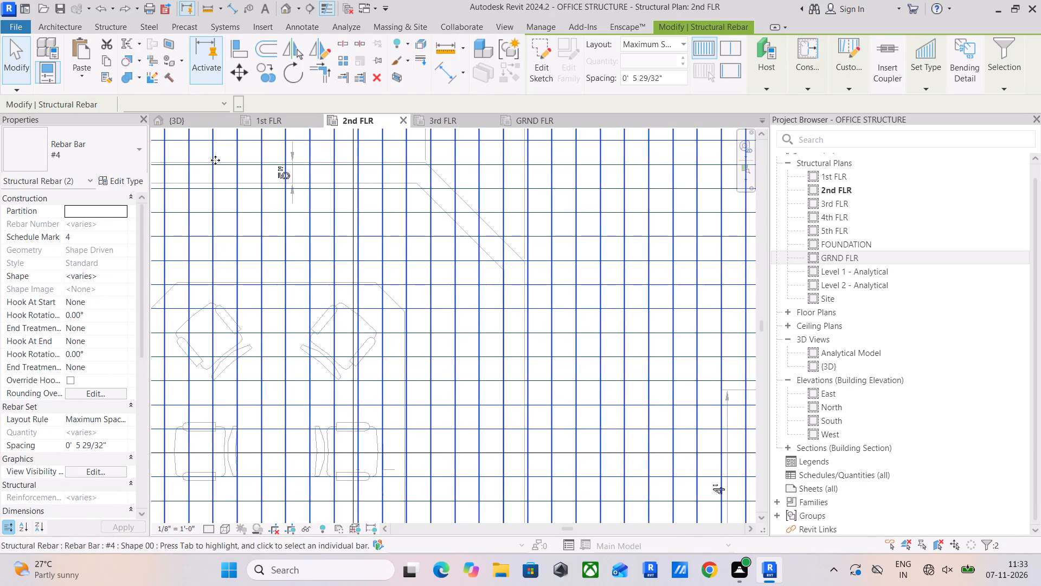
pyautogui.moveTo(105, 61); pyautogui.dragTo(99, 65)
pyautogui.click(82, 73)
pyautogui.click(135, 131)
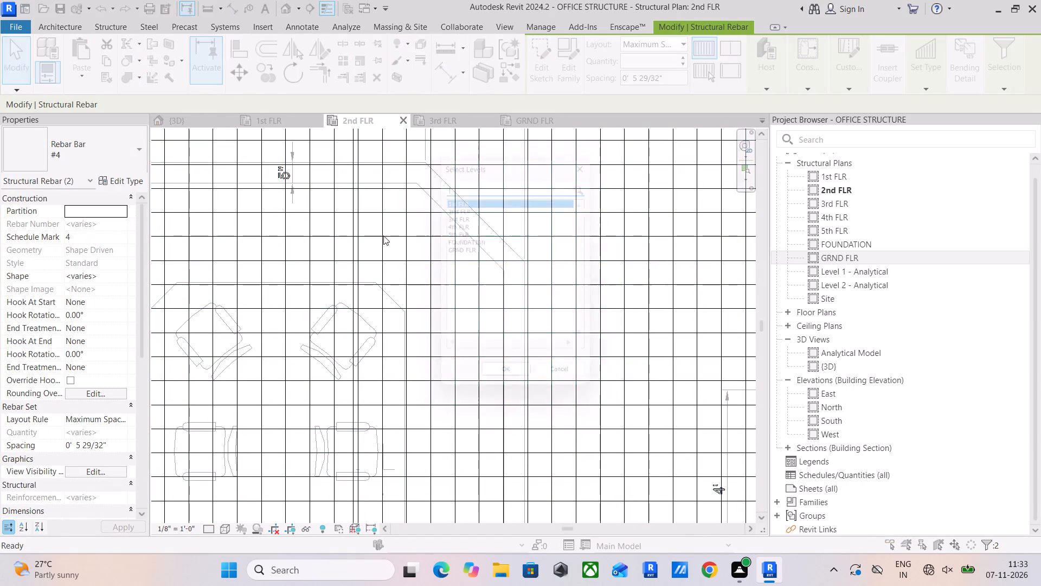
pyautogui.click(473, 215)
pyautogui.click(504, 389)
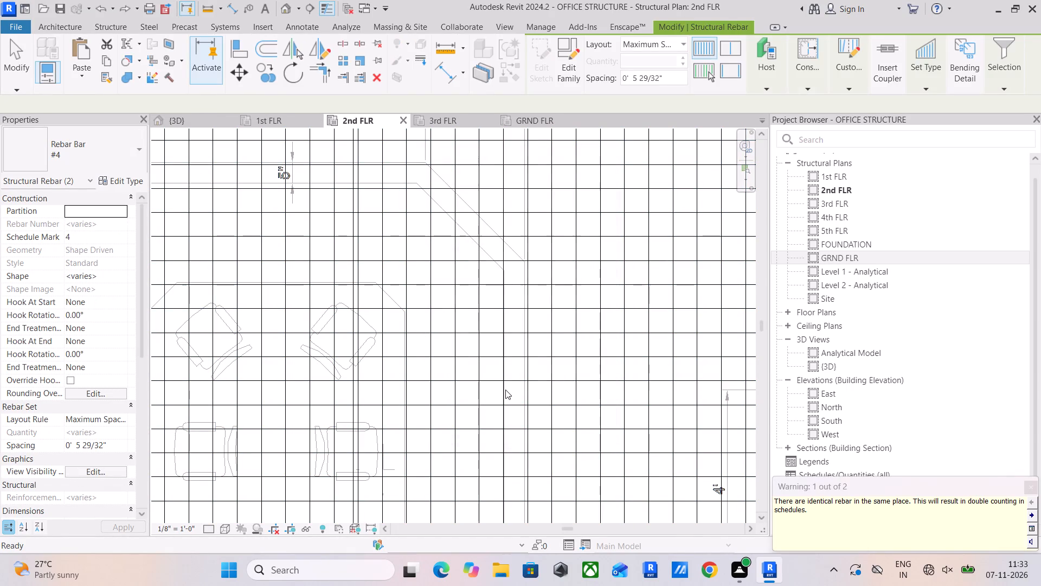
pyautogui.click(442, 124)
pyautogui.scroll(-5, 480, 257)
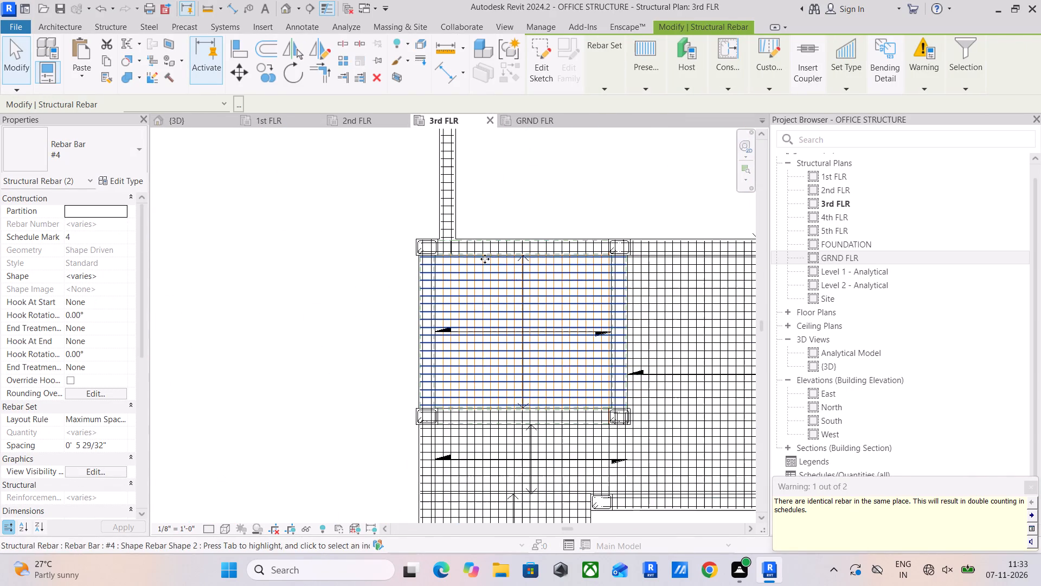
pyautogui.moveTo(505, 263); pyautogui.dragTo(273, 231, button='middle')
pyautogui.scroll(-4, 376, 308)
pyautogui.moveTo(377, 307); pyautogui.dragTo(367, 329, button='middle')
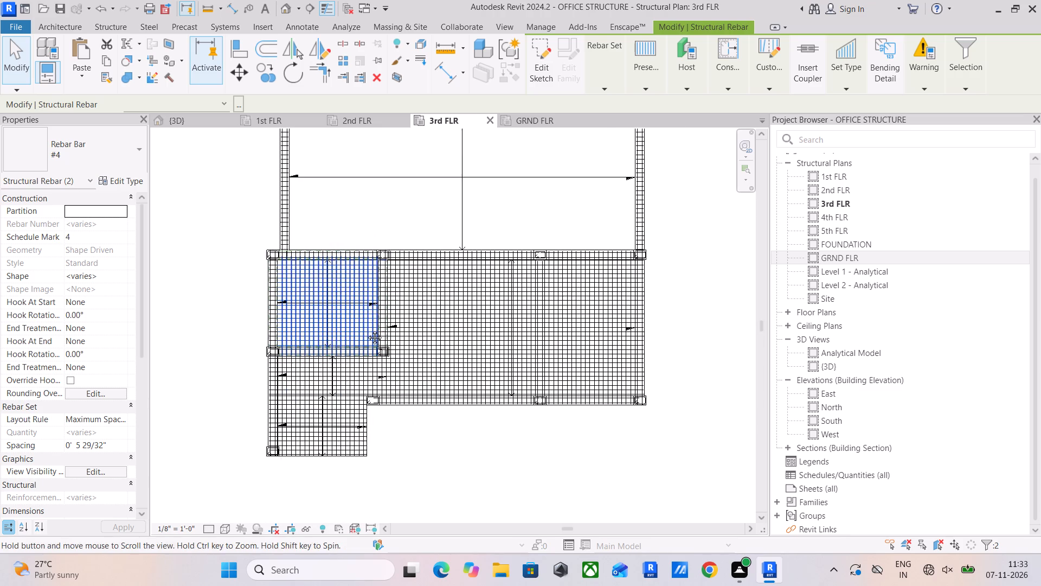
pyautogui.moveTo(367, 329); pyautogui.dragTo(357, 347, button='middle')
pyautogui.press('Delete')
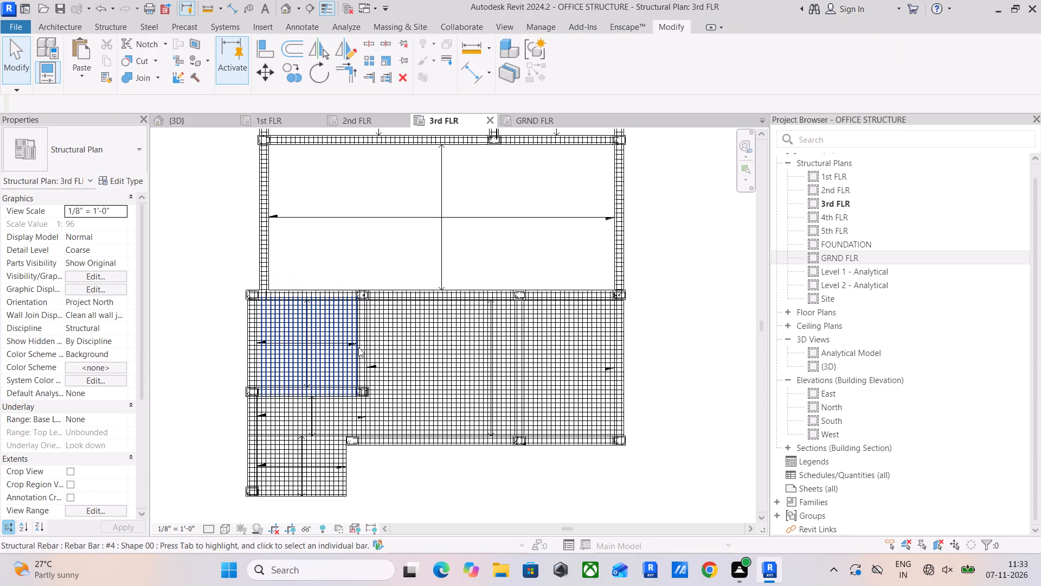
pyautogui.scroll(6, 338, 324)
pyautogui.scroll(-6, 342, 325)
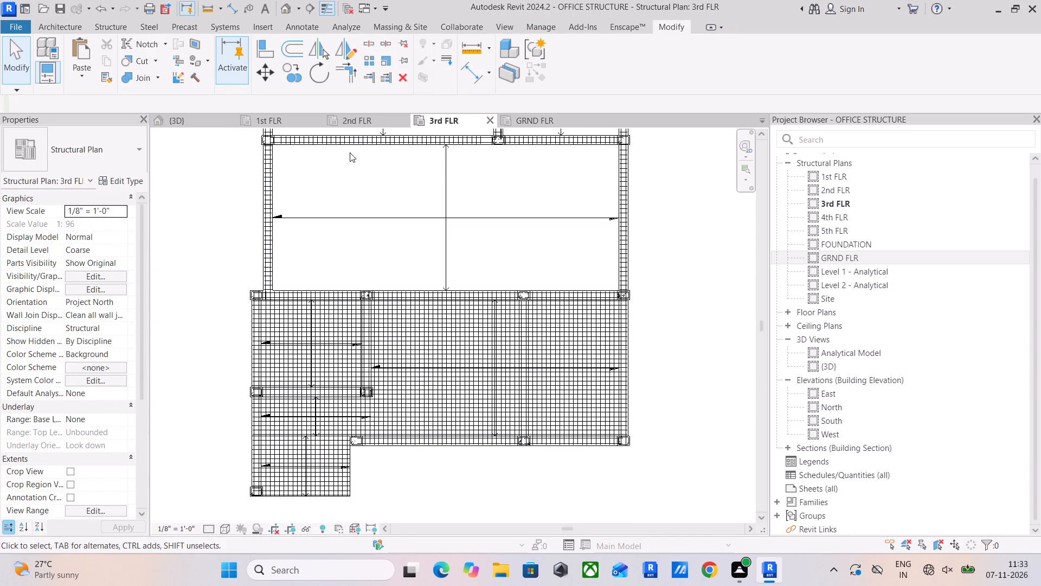
# Copy the two slab bar sets of the wide Working Area bay from the 2nd FLR plan to the 3rd FLR level.
pyautogui.click(363, 122)
pyautogui.scroll(-15, 365, 124)
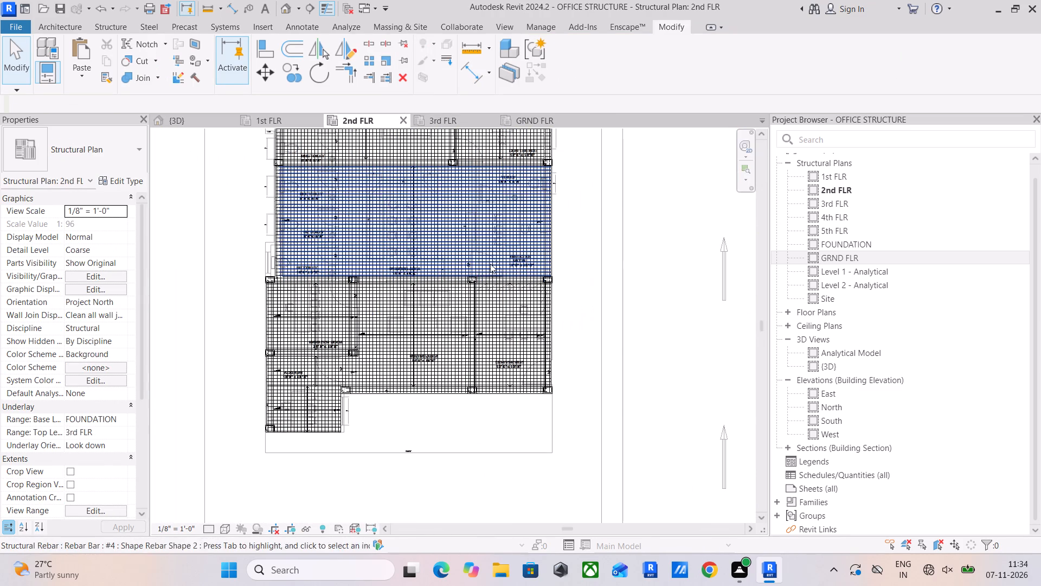
pyautogui.scroll(18, 390, 235)
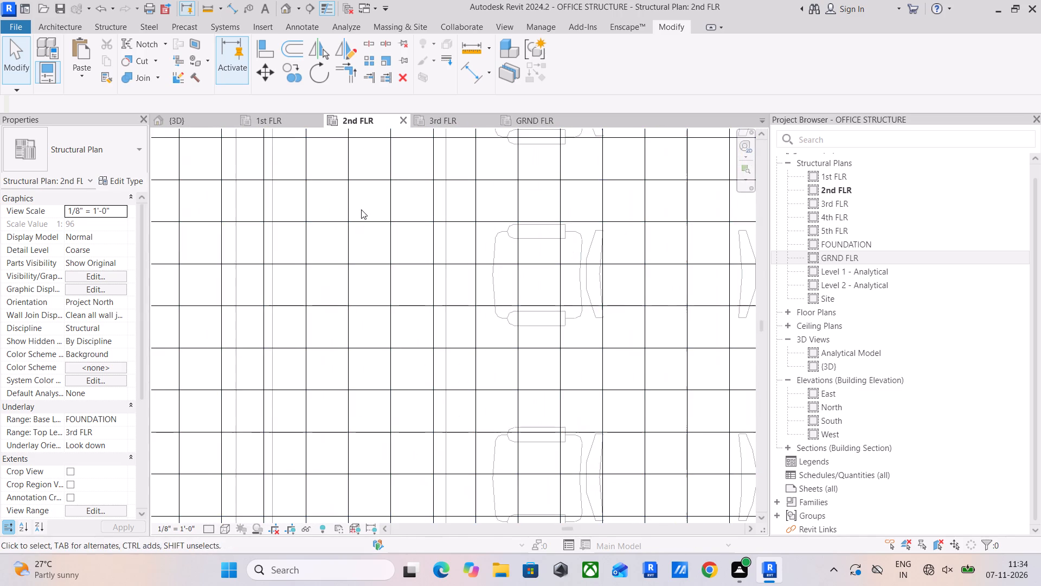
pyautogui.moveTo(362, 206); pyautogui.dragTo(336, 239)
pyautogui.moveTo(107, 63); pyautogui.dragTo(99, 67)
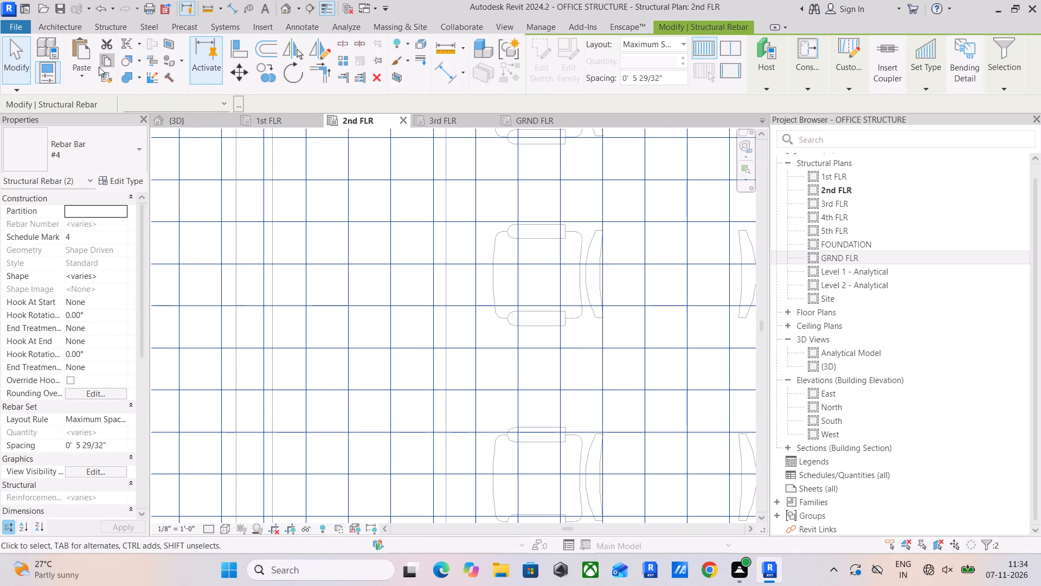
pyautogui.moveTo(99, 67); pyautogui.dragTo(101, 66)
pyautogui.click(86, 72)
pyautogui.click(159, 122)
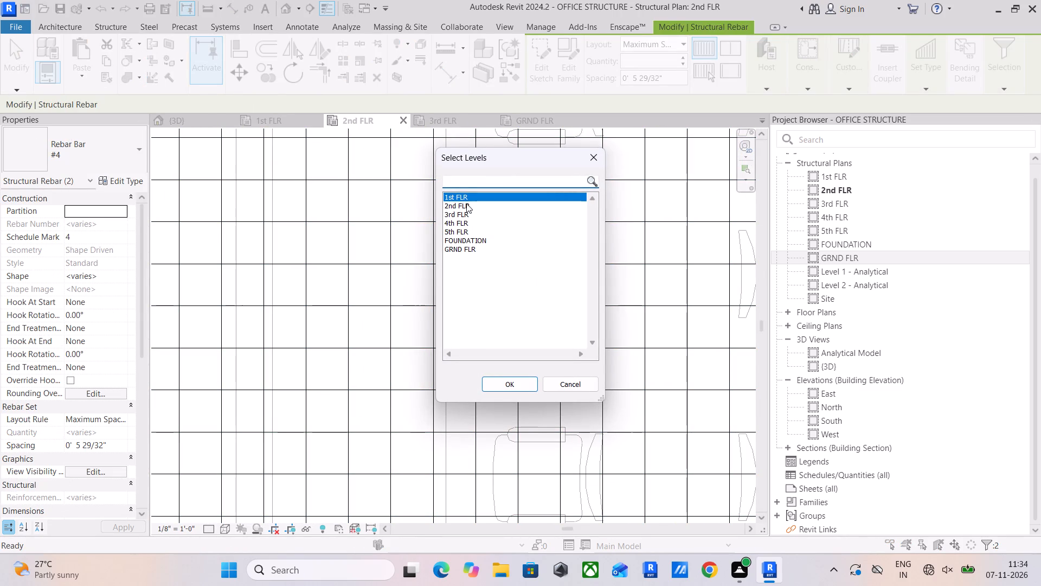
pyautogui.click(466, 203)
pyautogui.click(466, 216)
pyautogui.click(502, 384)
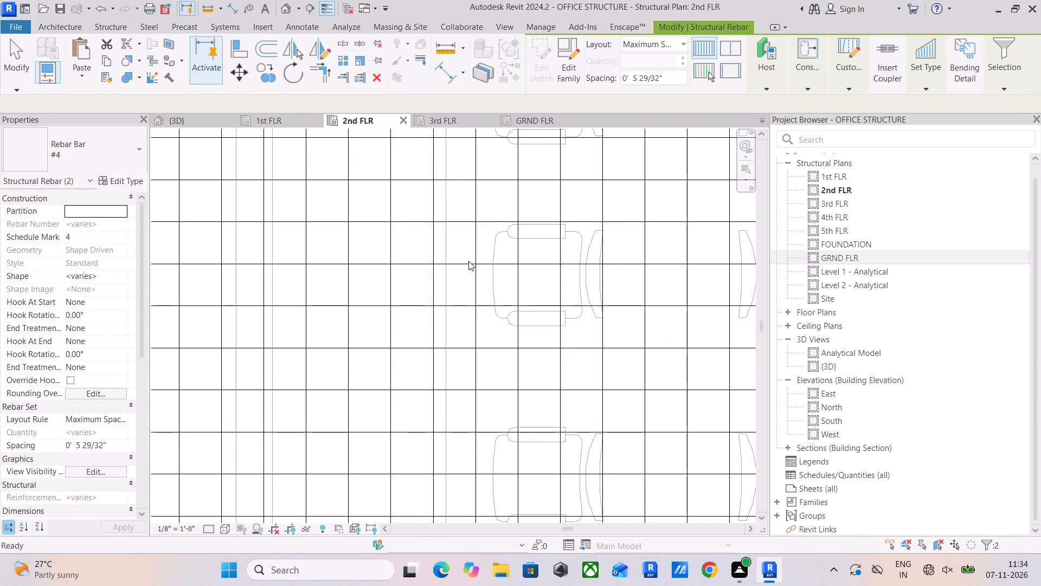
pyautogui.click(446, 126)
pyautogui.scroll(3, 627, 242)
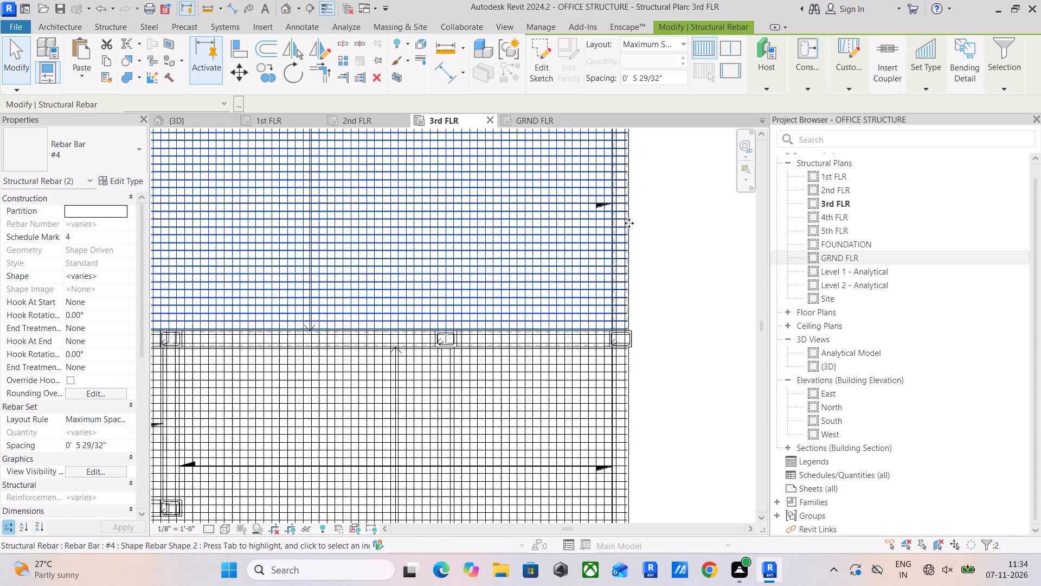
# Copy the T1 stirrup set of the 3rd FLR beam along the wide bay's upper edge slightly toward its right-end column, undoing the extra copy.
pyautogui.scroll(8, 629, 223)
pyautogui.scroll(-12, 629, 222)
pyautogui.moveTo(632, 224); pyautogui.dragTo(641, 303, button='middle')
pyautogui.scroll(4, 605, 202)
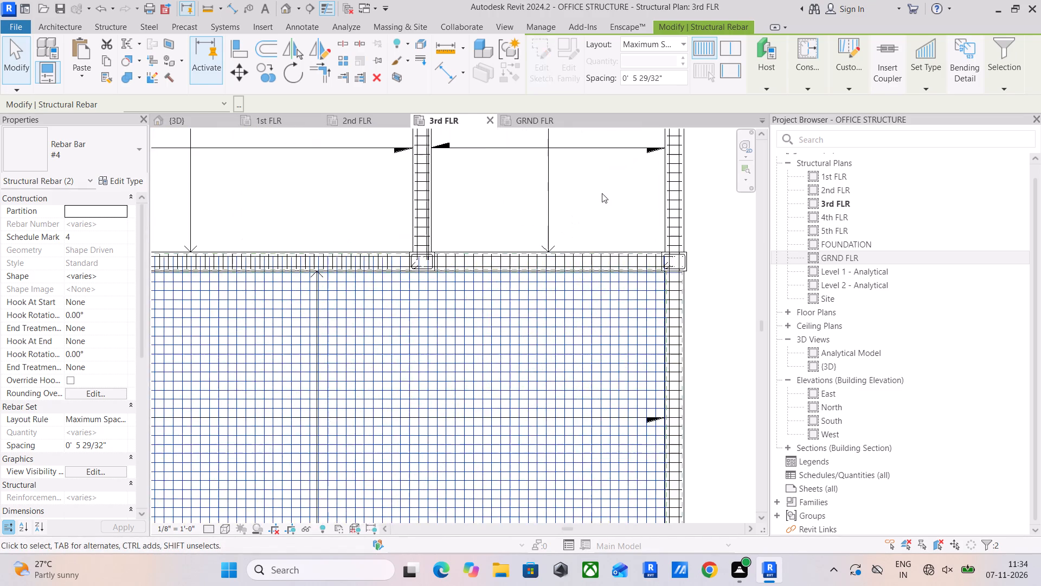
pyautogui.scroll(7, 602, 193)
pyautogui.scroll(-4, 536, 230)
pyautogui.moveTo(535, 231); pyautogui.dragTo(632, 223, button='middle')
pyautogui.scroll(6, 478, 246)
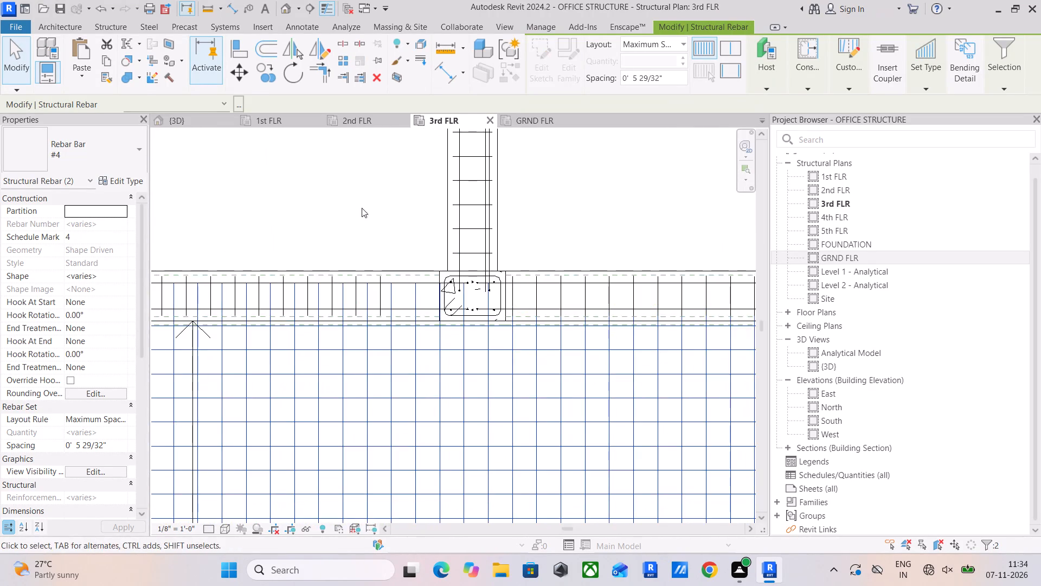
pyautogui.click(362, 208)
pyautogui.scroll(6, 380, 278)
pyautogui.click(383, 305)
pyautogui.scroll(-5, 381, 283)
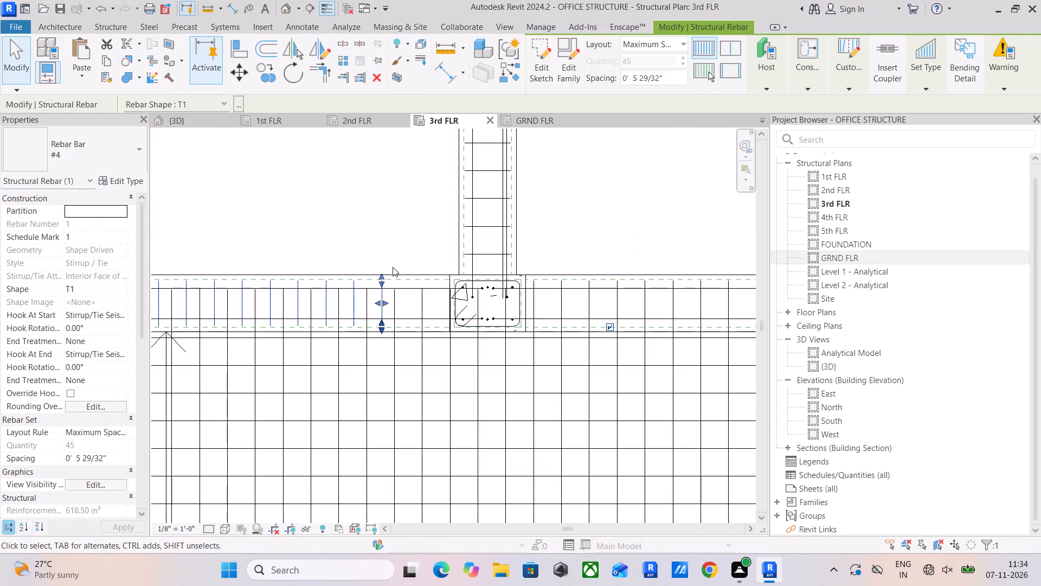
pyautogui.moveTo(267, 68); pyautogui.dragTo(269, 74)
pyautogui.scroll(4, 390, 305)
pyautogui.click(374, 264)
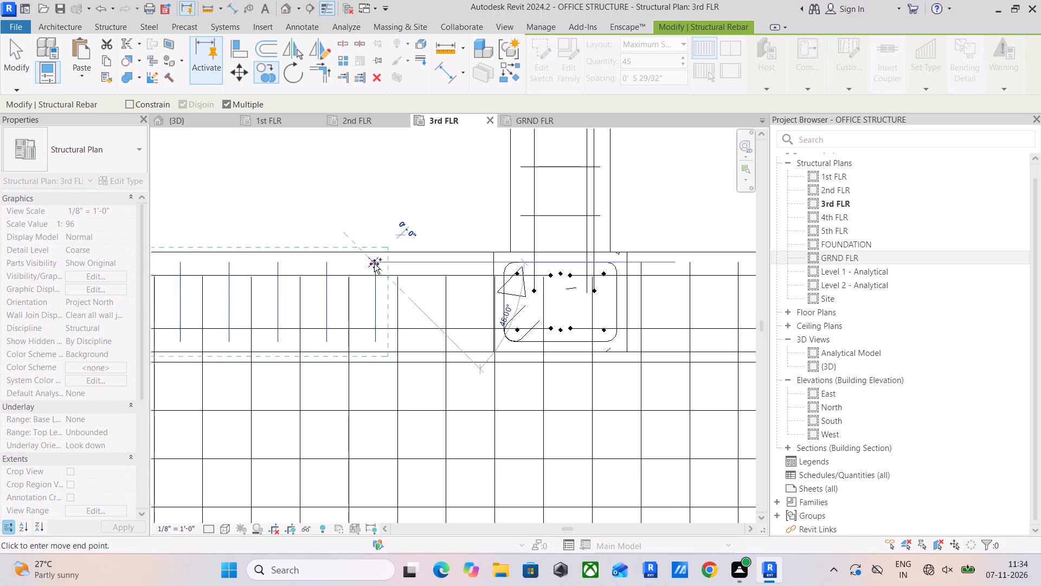
pyautogui.click(406, 266)
pyautogui.click(369, 198)
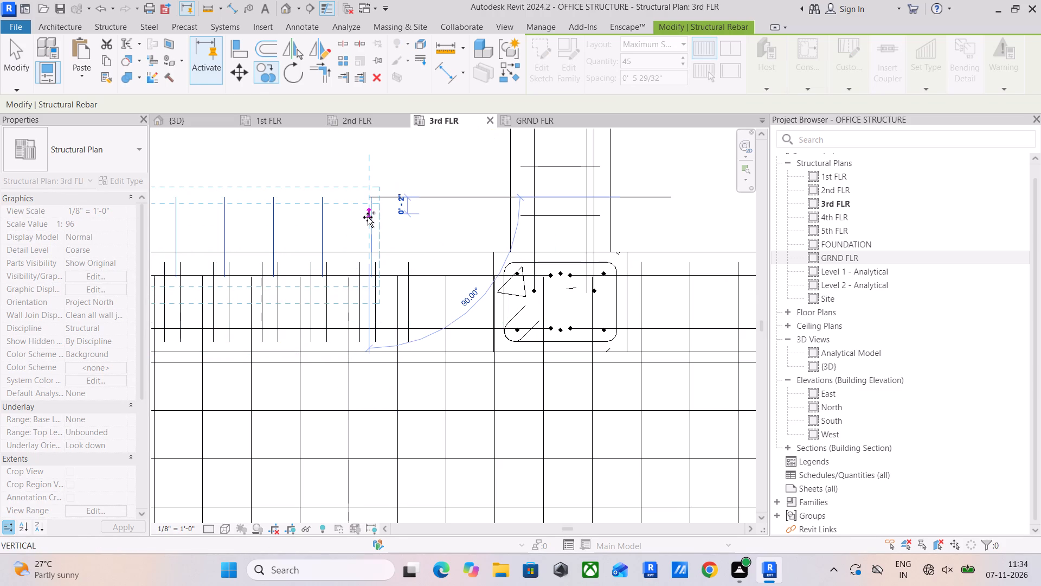
pyautogui.hotkey('ctrl', 'z')
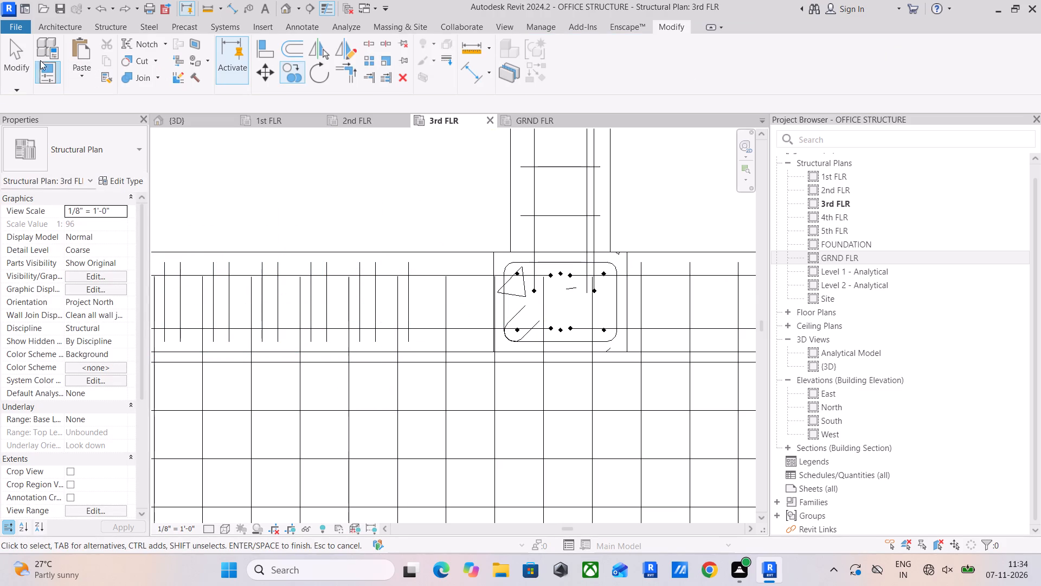
# Delete the original T1 stirrup set overlapping the shifted copy in that beam.
pyautogui.click(5, 58)
pyautogui.scroll(1, 357, 330)
pyautogui.click(375, 293)
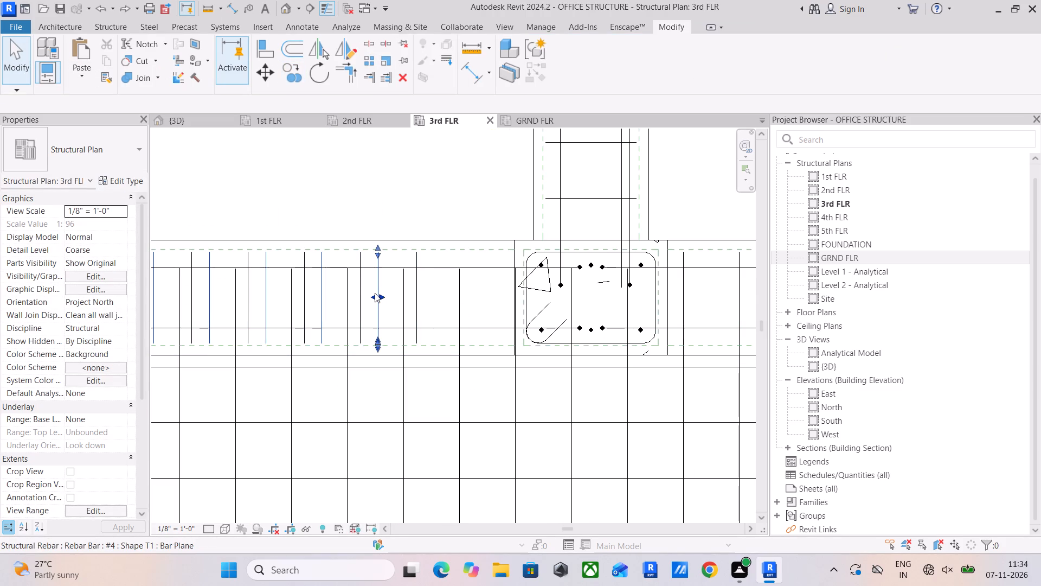
pyautogui.press('Delete')
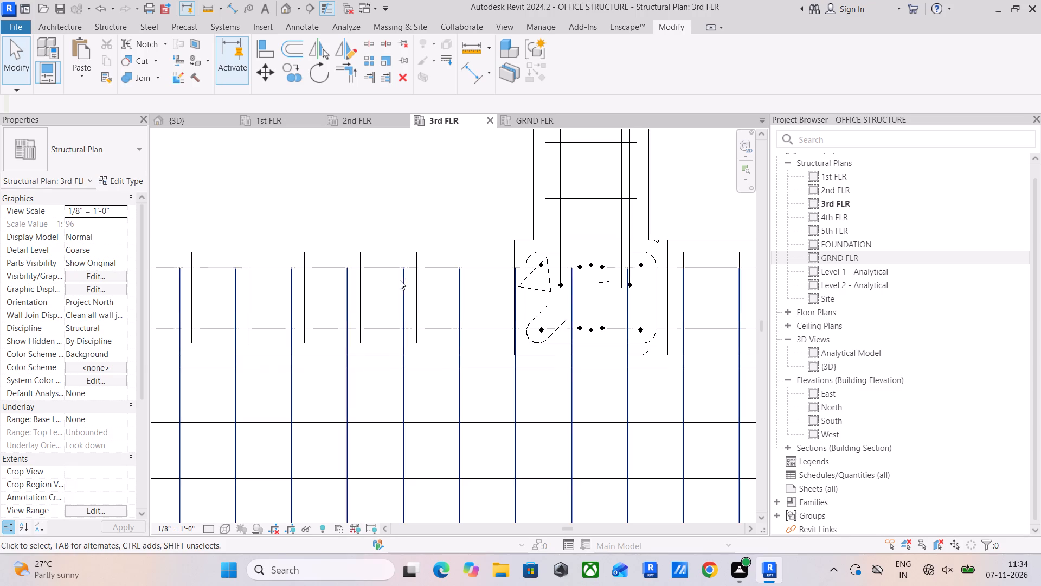
# Extend the right end of the copied stirrup set closer to the column at the beam's right end.
pyautogui.click(411, 286)
pyautogui.moveTo(419, 300); pyautogui.dragTo(453, 305)
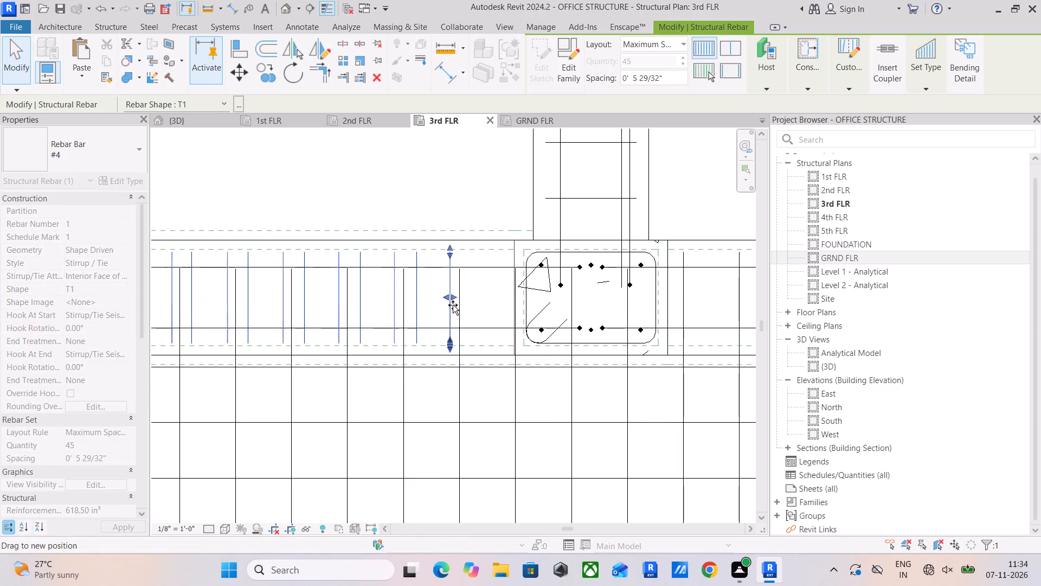
pyautogui.moveTo(453, 305); pyautogui.dragTo(464, 307)
pyautogui.scroll(-7, 462, 309)
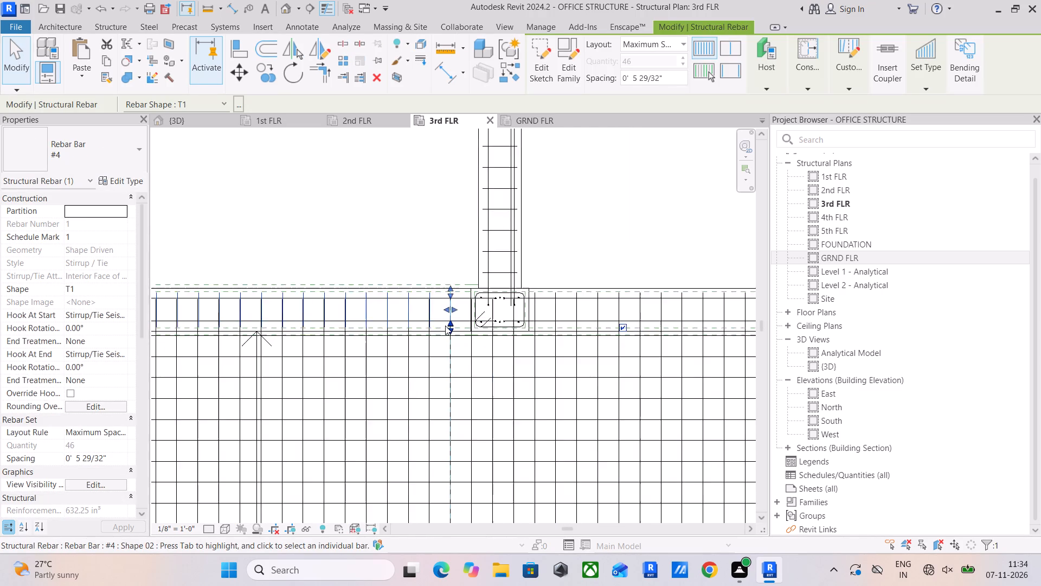
# Extend the left end of the same stirrup set to the corner column at the beam's other end.
pyautogui.scroll(-1, 445, 326)
pyautogui.moveTo(493, 326); pyautogui.dragTo(744, 321, button='middle')
pyautogui.scroll(-4, 141, 333)
pyautogui.scroll(-4, 259, 343)
pyautogui.moveTo(393, 352); pyautogui.dragTo(600, 335, button='middle')
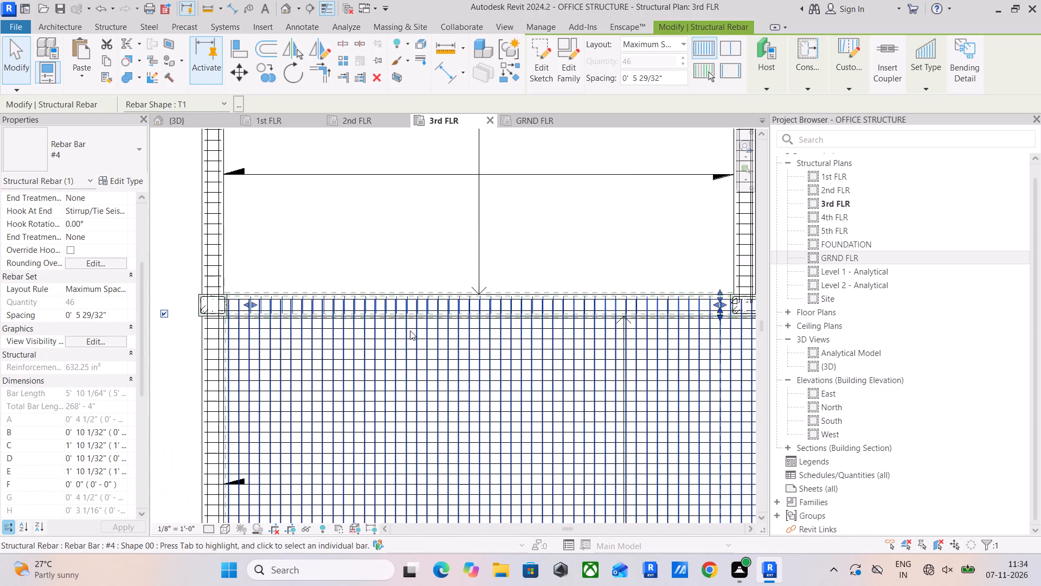
pyautogui.scroll(5, 300, 306)
pyautogui.moveTo(235, 316); pyautogui.dragTo(306, 321, button='middle')
pyautogui.scroll(4, 221, 327)
pyautogui.scroll(4, 318, 301)
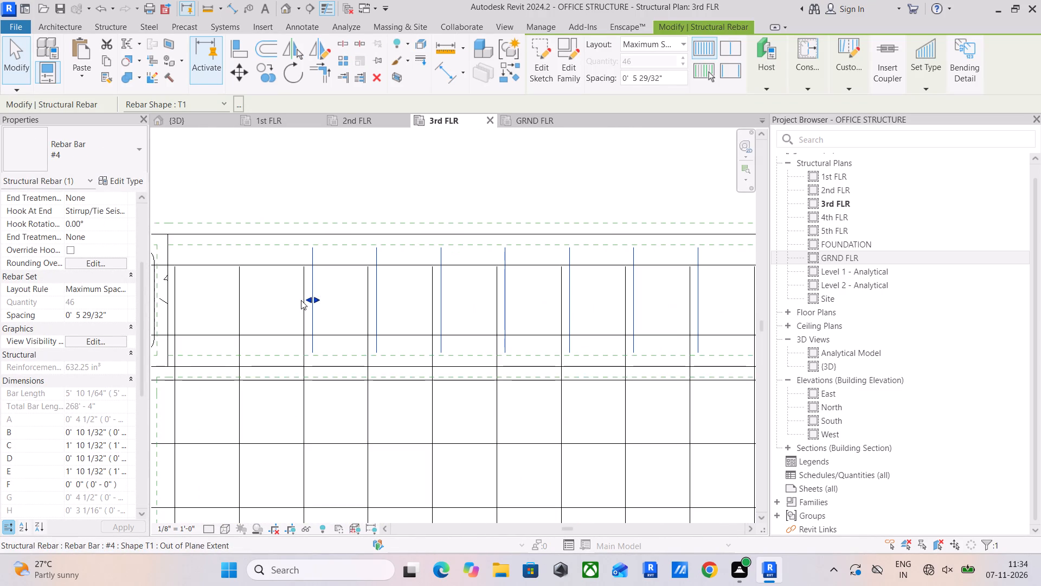
pyautogui.moveTo(309, 300); pyautogui.dragTo(203, 339)
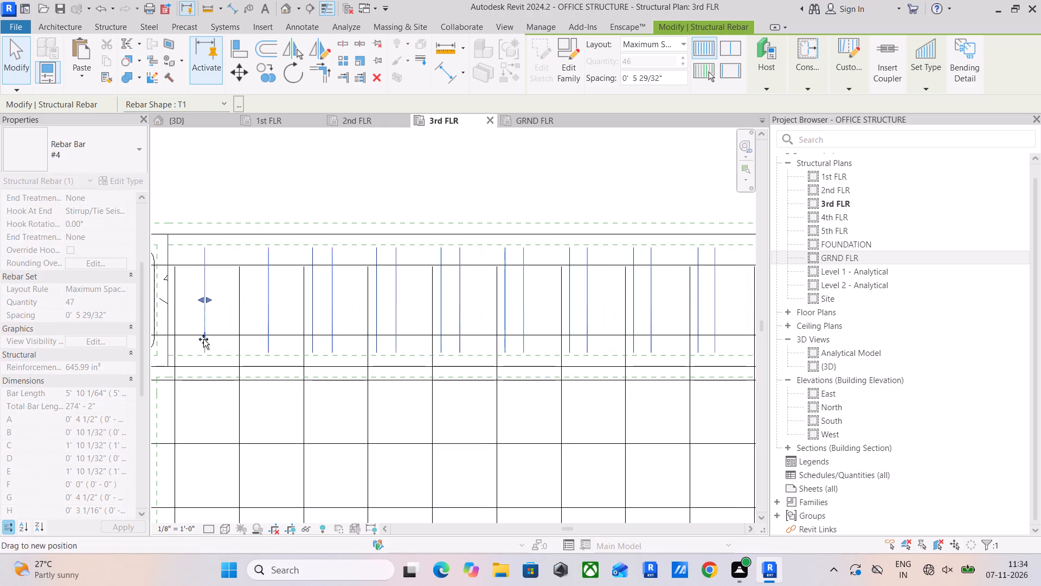
pyautogui.moveTo(203, 339); pyautogui.dragTo(241, 351)
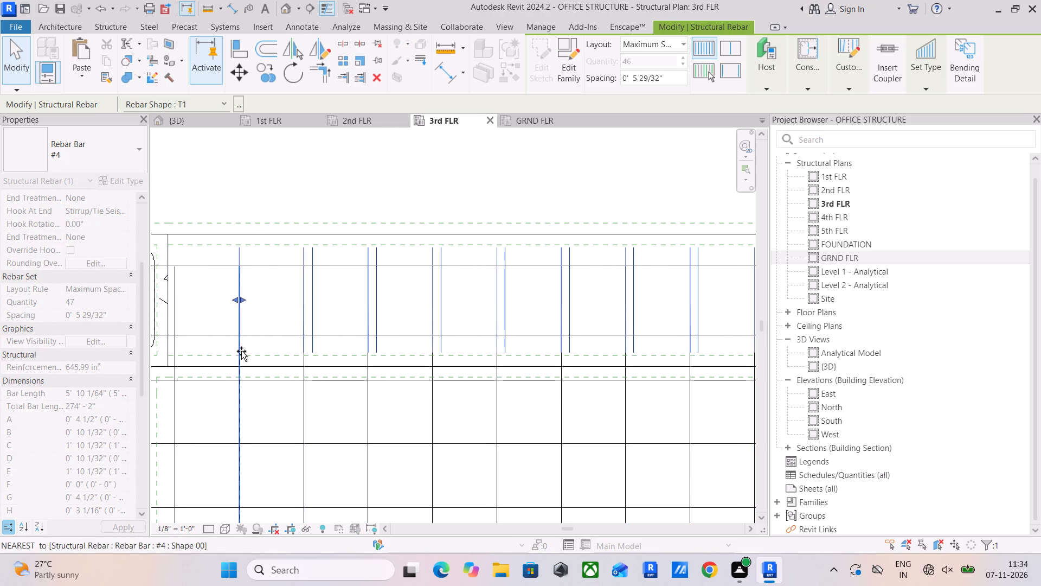
pyautogui.moveTo(241, 351); pyautogui.dragTo(180, 374)
pyautogui.click(278, 151)
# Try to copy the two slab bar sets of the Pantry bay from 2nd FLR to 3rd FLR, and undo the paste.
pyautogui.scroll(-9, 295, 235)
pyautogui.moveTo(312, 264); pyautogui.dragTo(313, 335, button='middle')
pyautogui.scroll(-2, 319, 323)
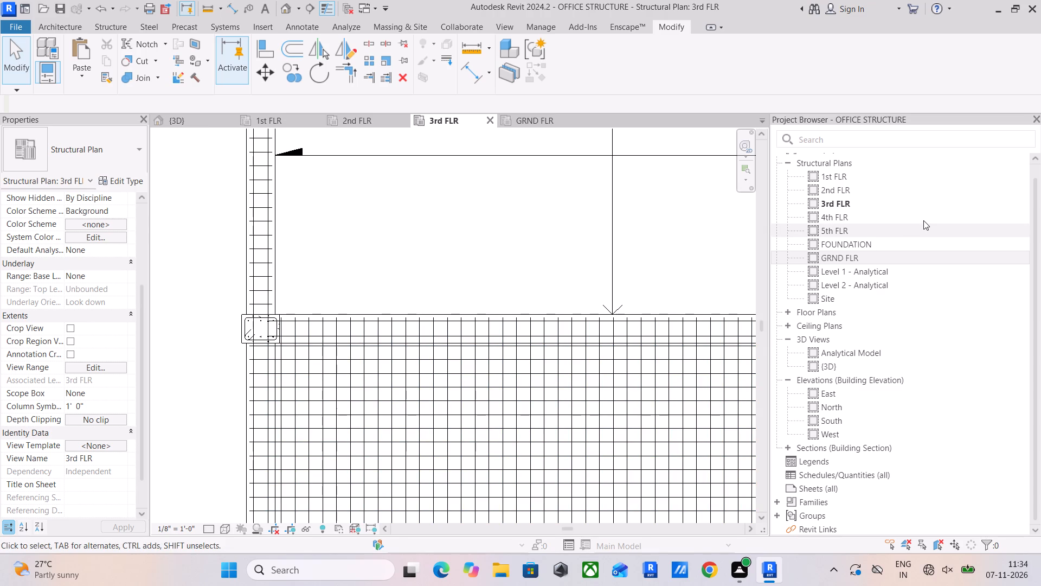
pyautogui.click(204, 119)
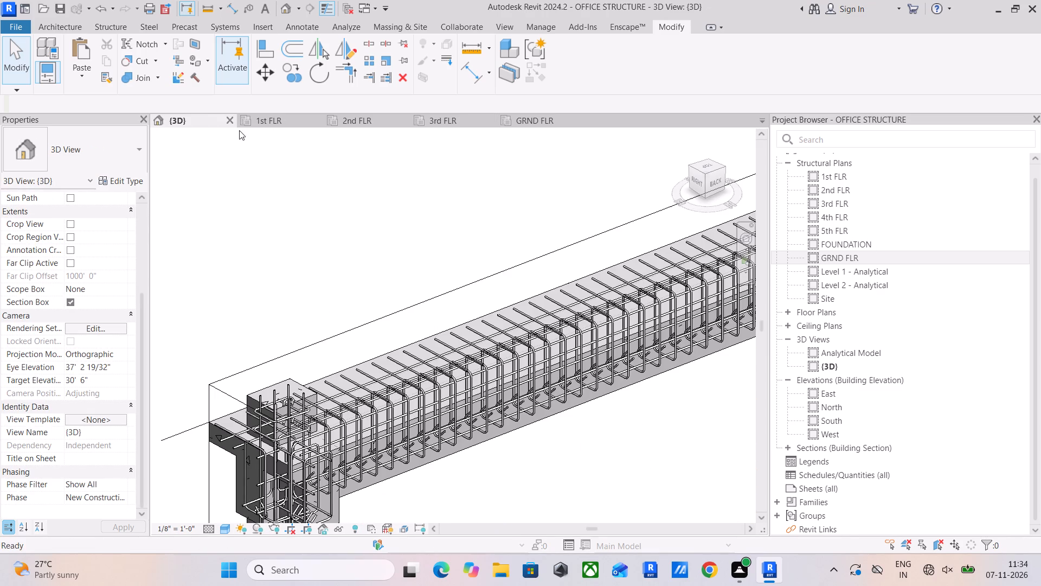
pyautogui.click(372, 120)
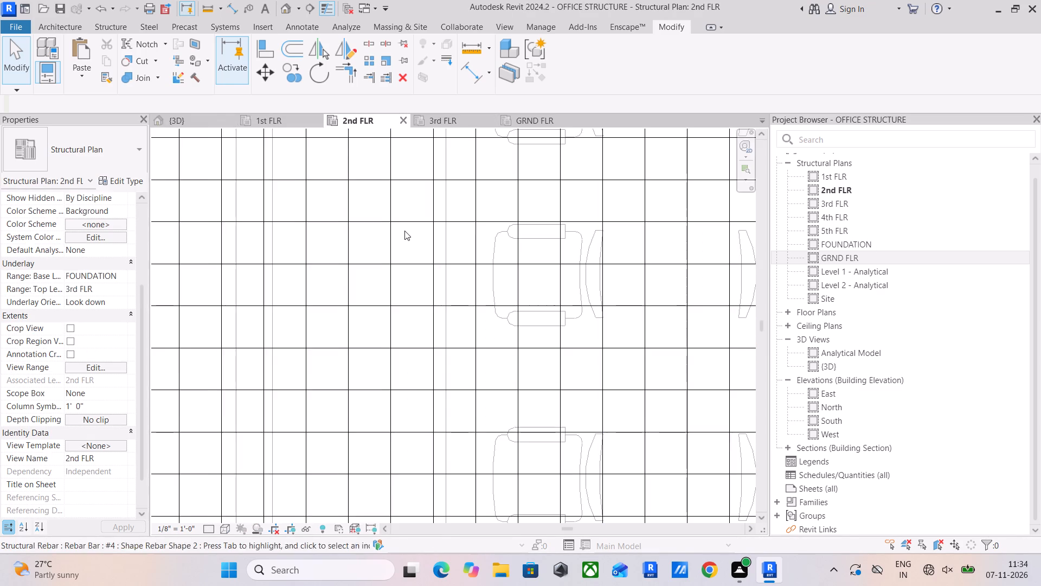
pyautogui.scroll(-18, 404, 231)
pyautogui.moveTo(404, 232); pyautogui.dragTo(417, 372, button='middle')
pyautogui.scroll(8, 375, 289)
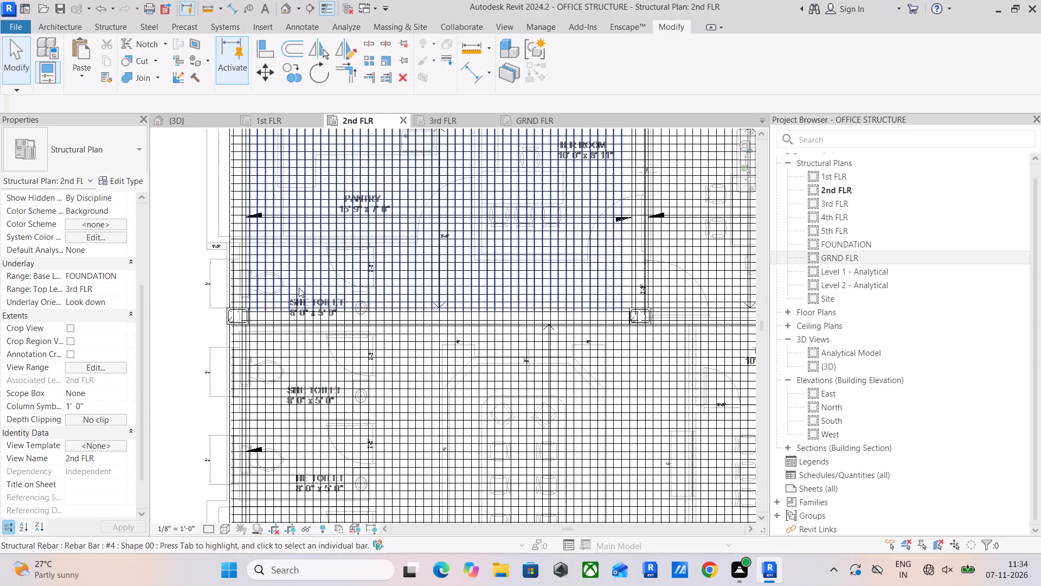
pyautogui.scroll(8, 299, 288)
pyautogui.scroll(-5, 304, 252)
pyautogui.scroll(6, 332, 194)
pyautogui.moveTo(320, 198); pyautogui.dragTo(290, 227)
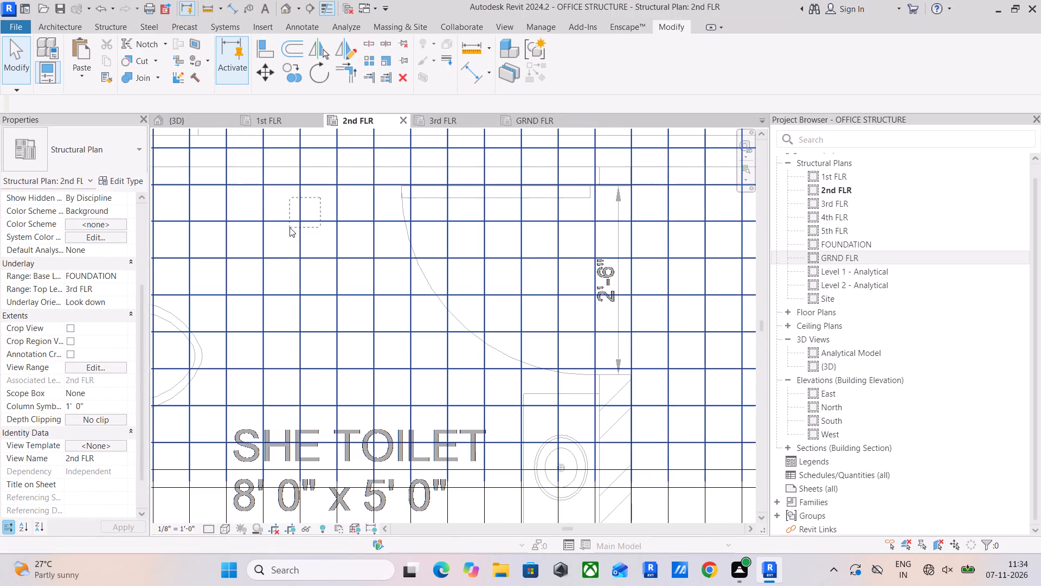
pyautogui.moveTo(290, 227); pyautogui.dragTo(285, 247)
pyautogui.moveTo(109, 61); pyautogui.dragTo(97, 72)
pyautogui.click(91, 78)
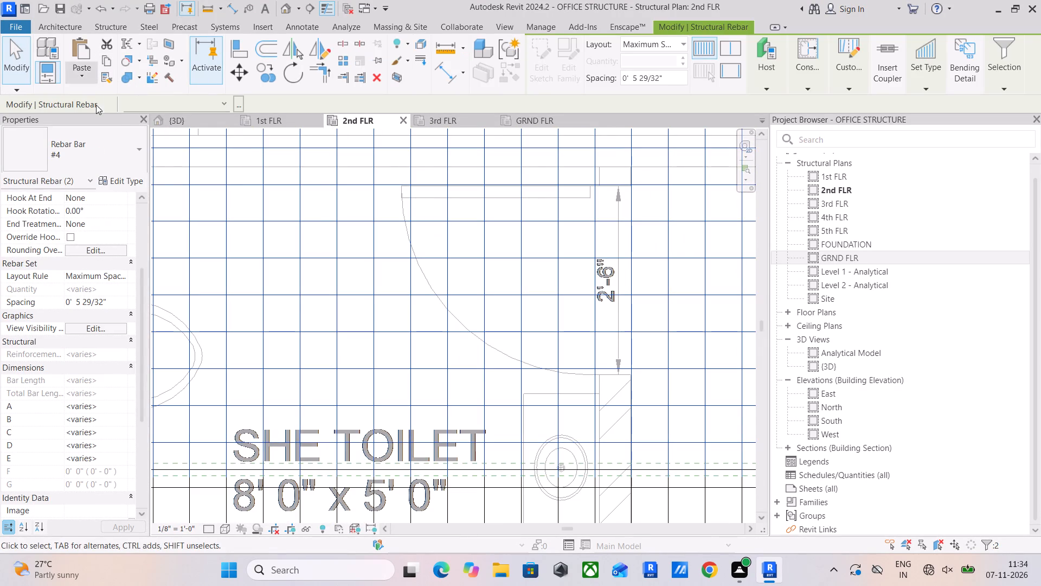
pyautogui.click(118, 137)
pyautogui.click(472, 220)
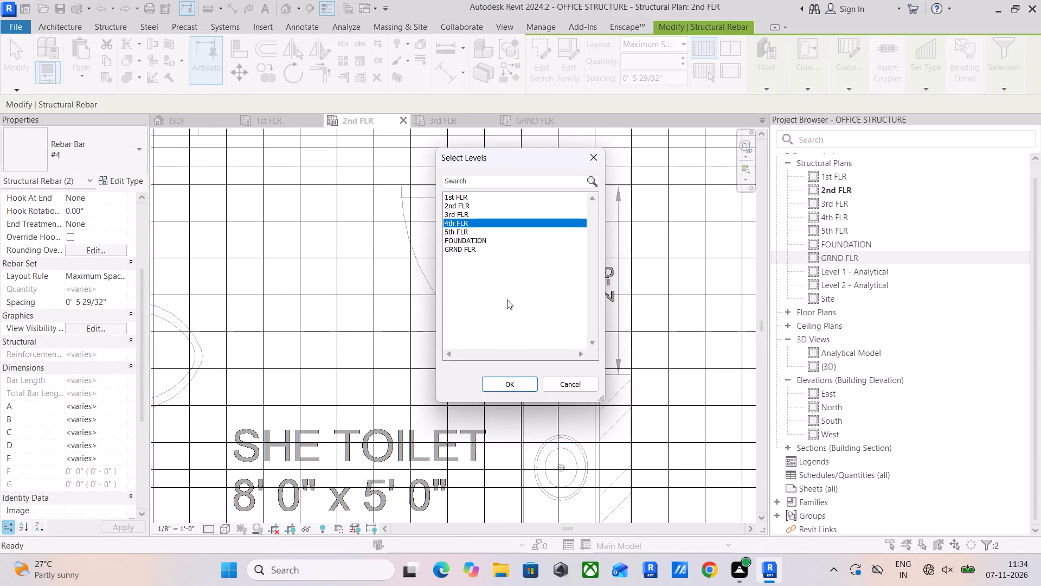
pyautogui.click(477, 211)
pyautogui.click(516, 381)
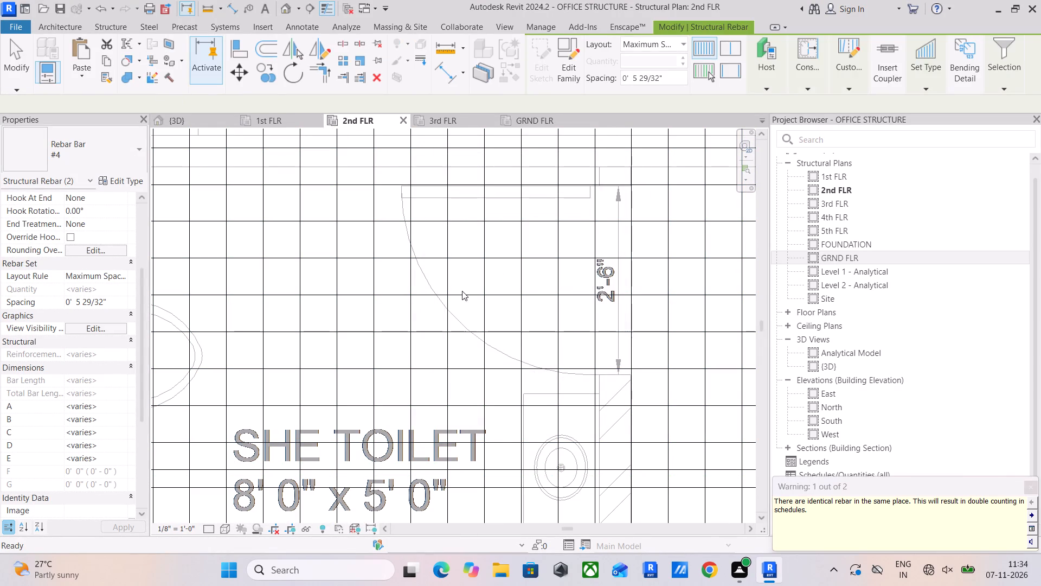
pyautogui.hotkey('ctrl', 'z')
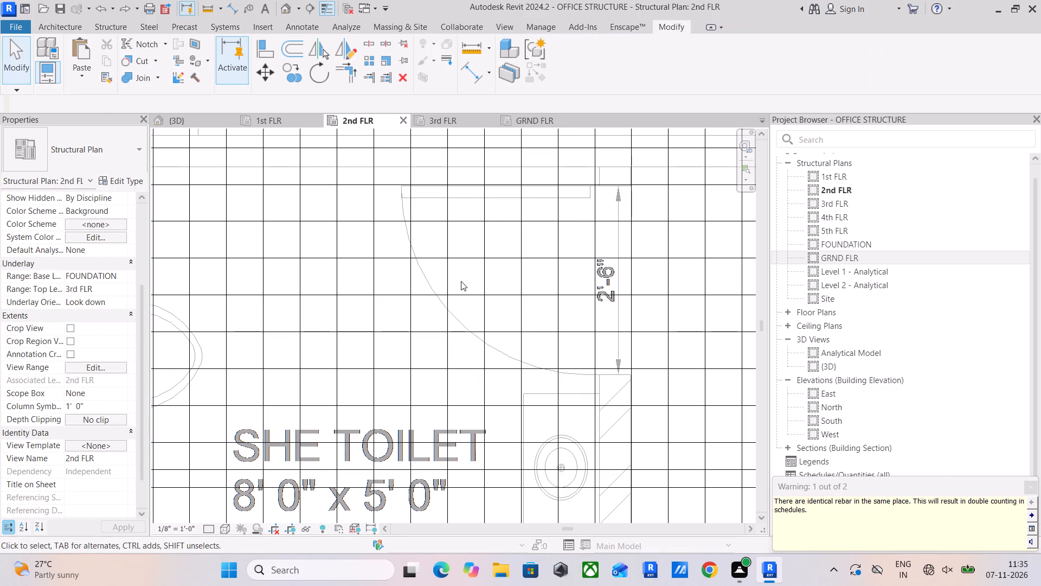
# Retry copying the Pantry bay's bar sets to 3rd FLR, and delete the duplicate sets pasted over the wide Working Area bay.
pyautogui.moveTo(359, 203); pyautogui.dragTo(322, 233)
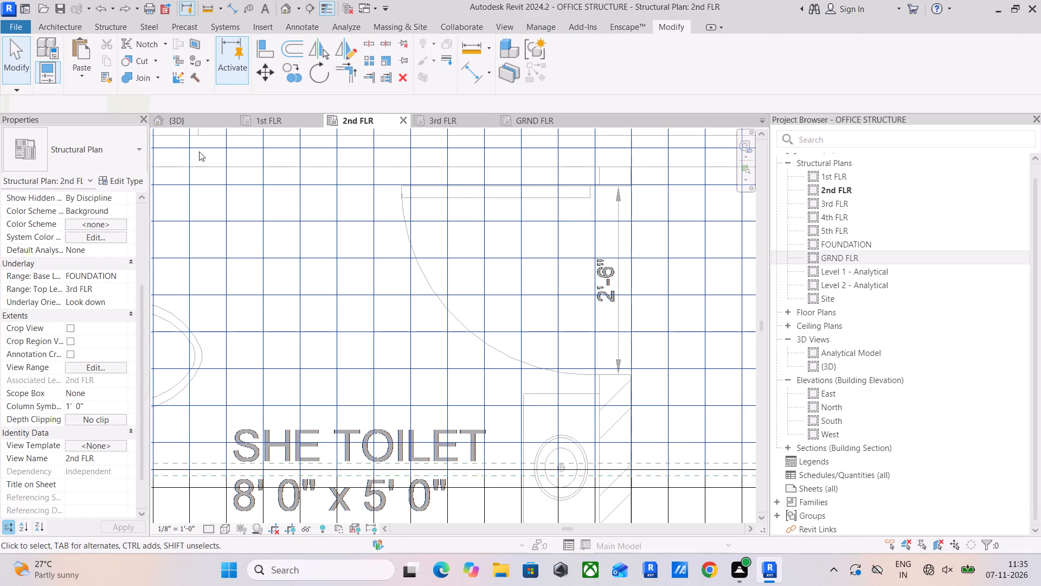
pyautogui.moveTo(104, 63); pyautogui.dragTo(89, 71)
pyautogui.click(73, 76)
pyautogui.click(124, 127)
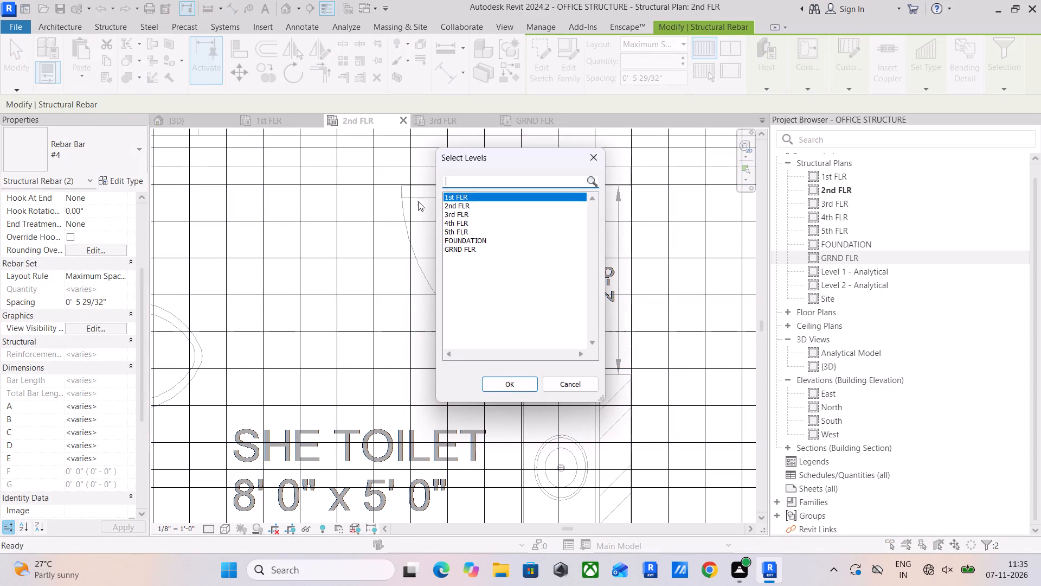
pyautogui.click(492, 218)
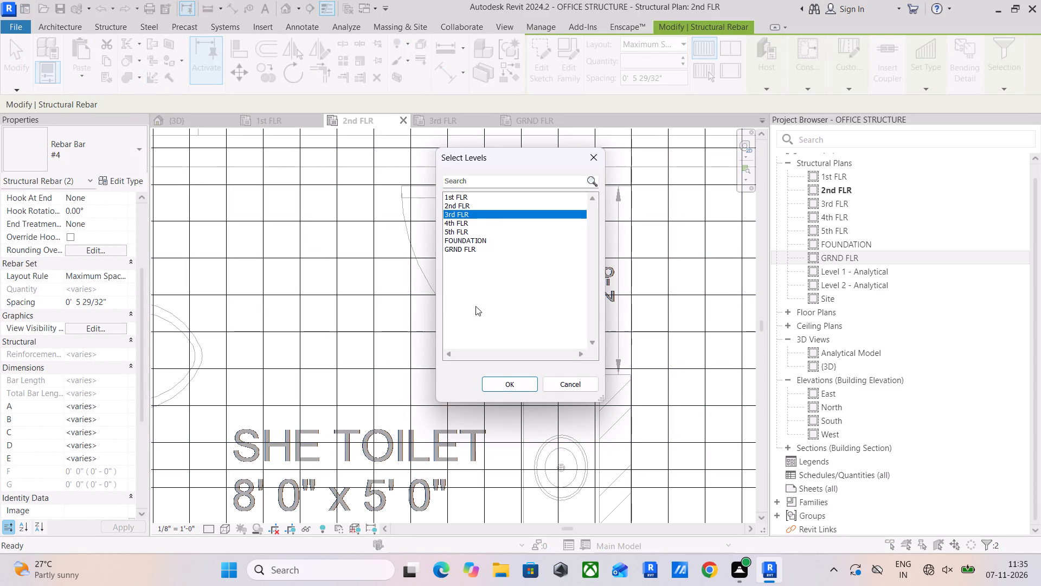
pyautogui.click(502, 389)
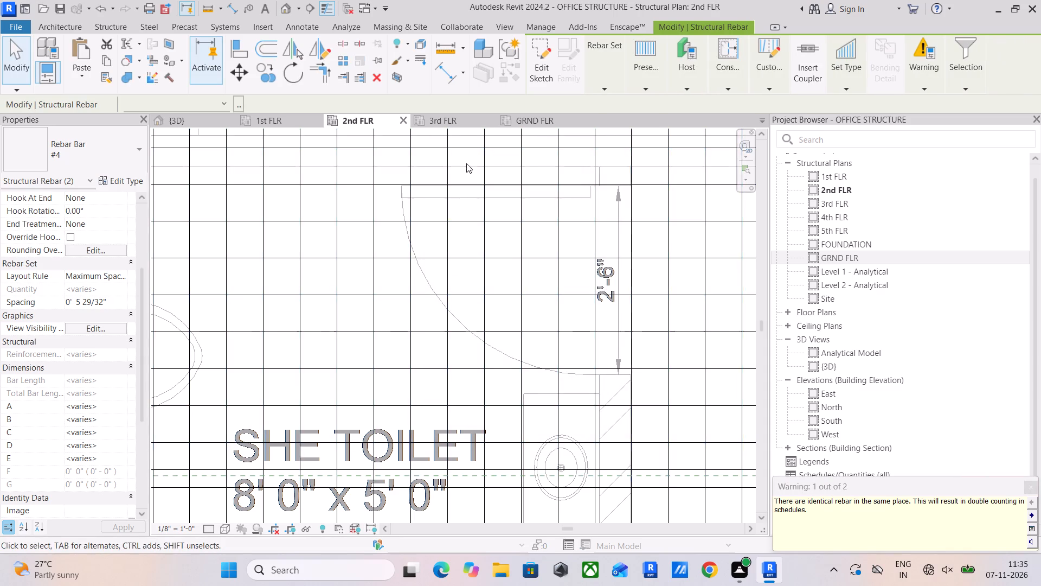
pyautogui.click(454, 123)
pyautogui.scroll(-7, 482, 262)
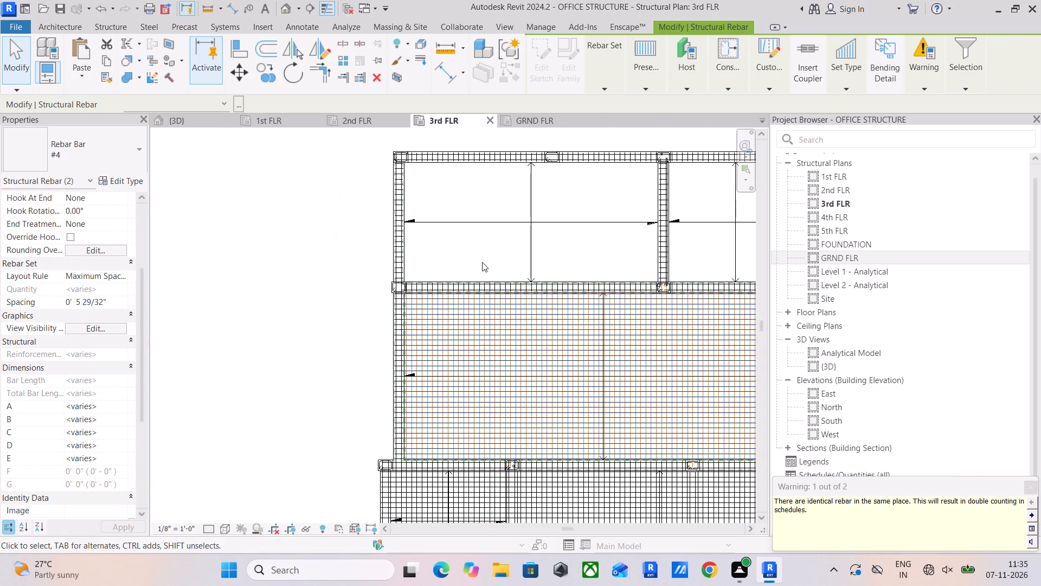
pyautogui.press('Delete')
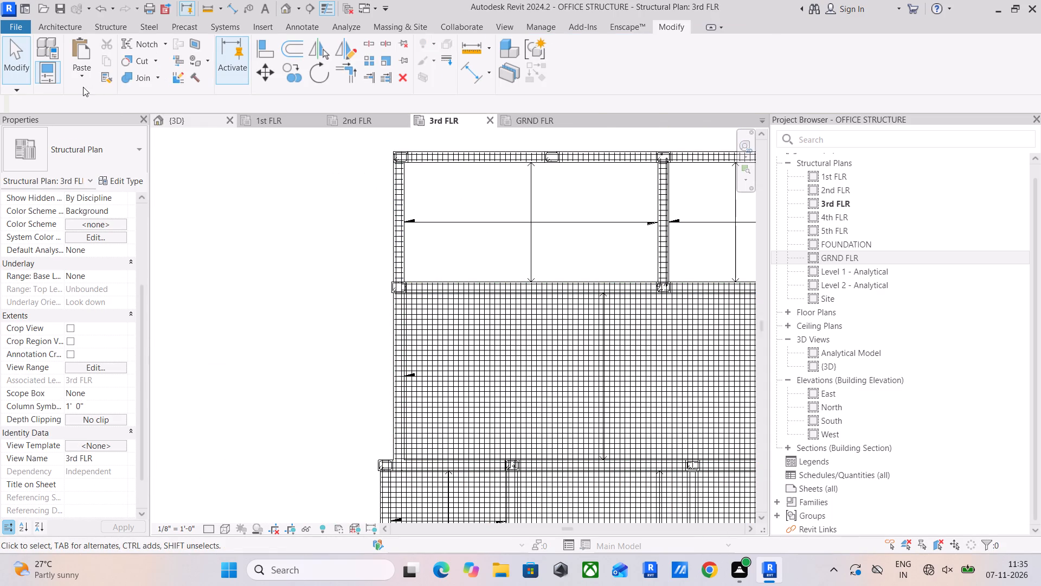
# Copy the Pantry bay's two slab bar sets from 2nd FLR to the 3rd FLR level, saving the project during the paste.
pyautogui.click(376, 114)
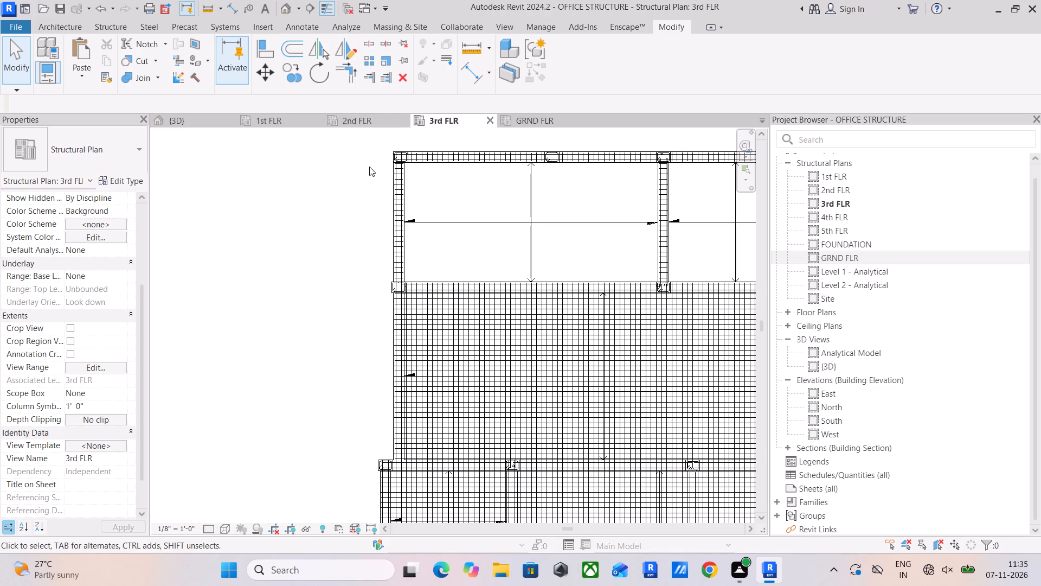
pyautogui.click(358, 126)
pyautogui.scroll(-9, 410, 187)
pyautogui.moveTo(422, 215); pyautogui.dragTo(364, 379, button='middle')
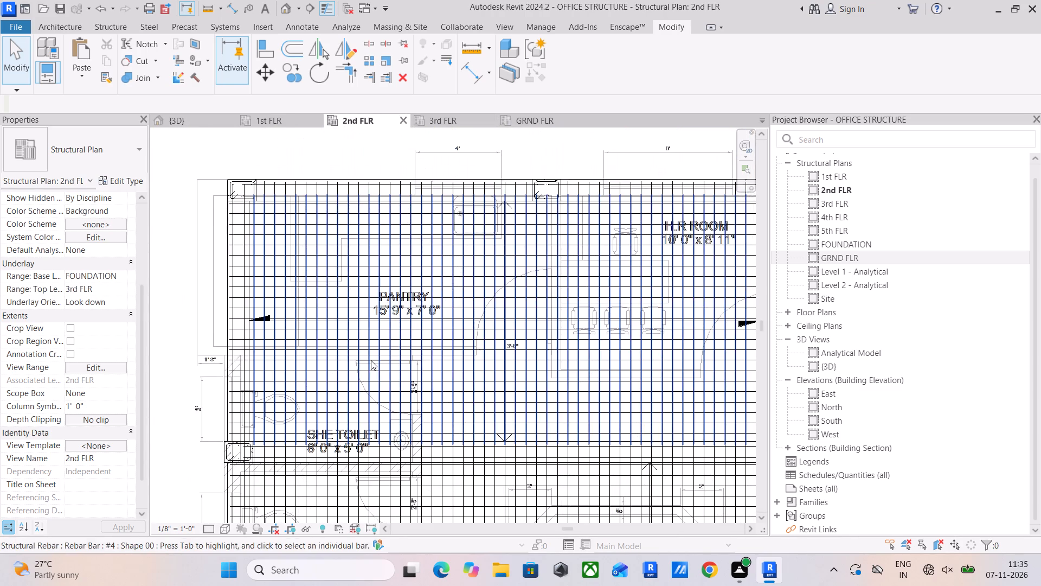
pyautogui.scroll(-1, 371, 360)
pyautogui.scroll(6, 371, 330)
pyautogui.scroll(4, 349, 273)
pyautogui.moveTo(390, 258); pyautogui.dragTo(376, 281)
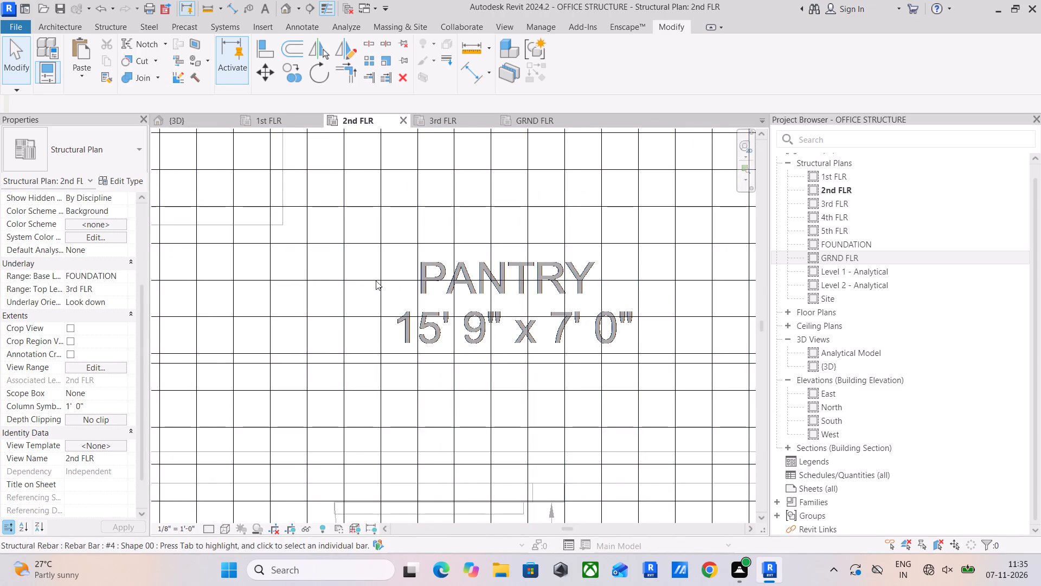
pyautogui.moveTo(376, 281); pyautogui.dragTo(358, 307)
pyautogui.click(111, 64)
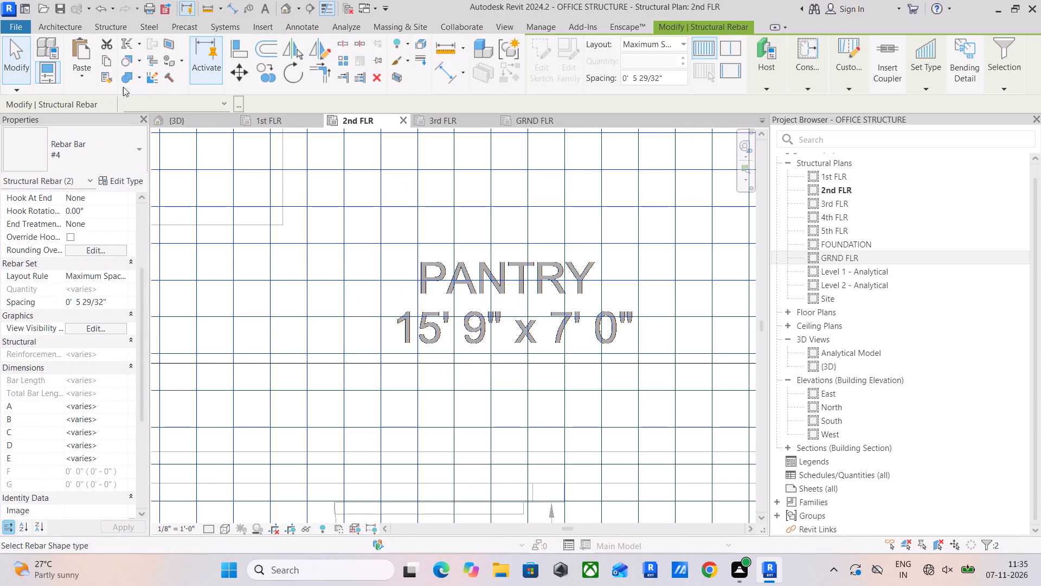
pyautogui.click(106, 66)
pyautogui.click(110, 64)
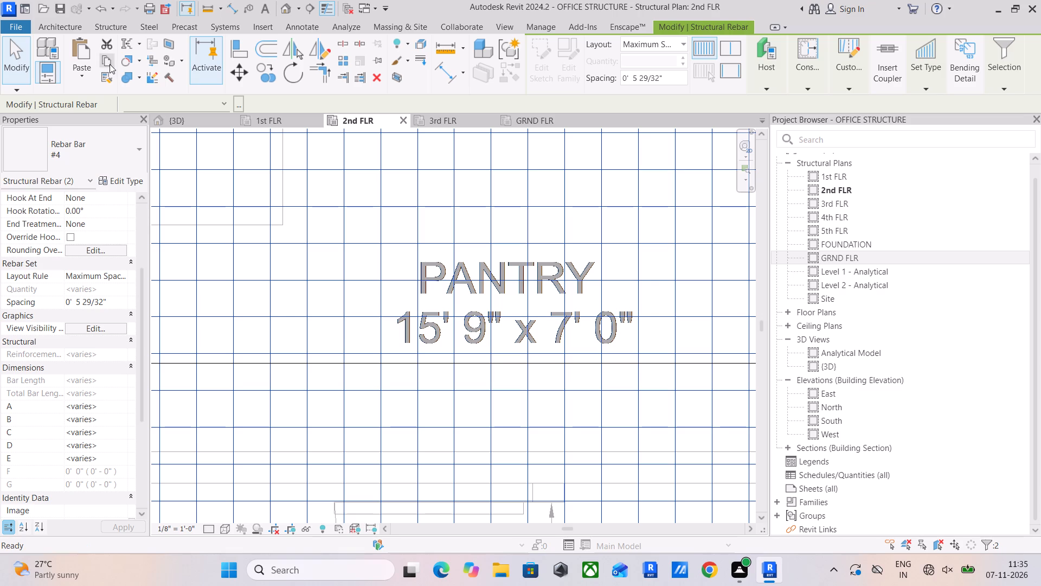
pyautogui.click(84, 72)
pyautogui.click(155, 131)
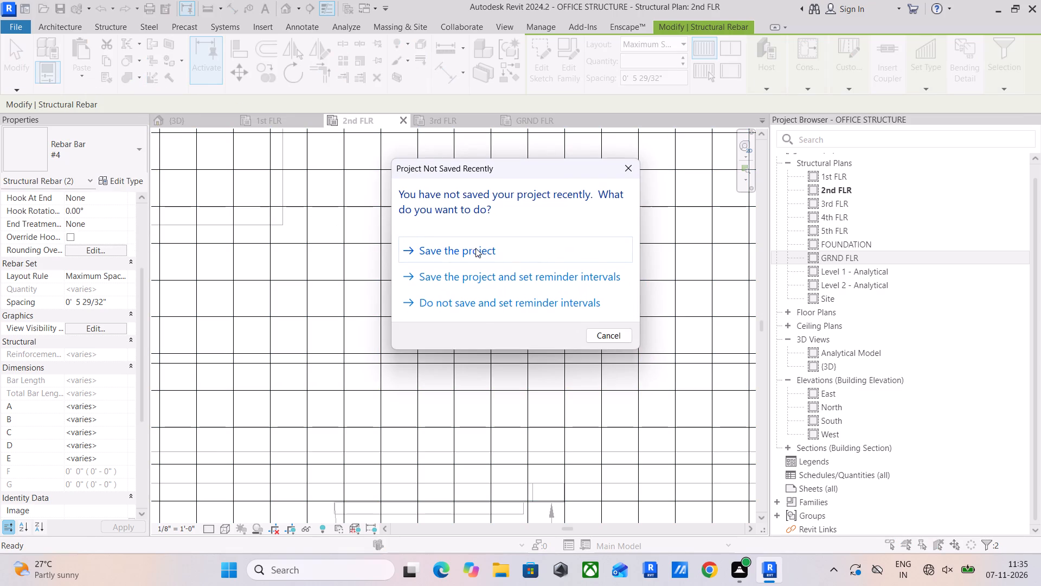
pyautogui.click(477, 248)
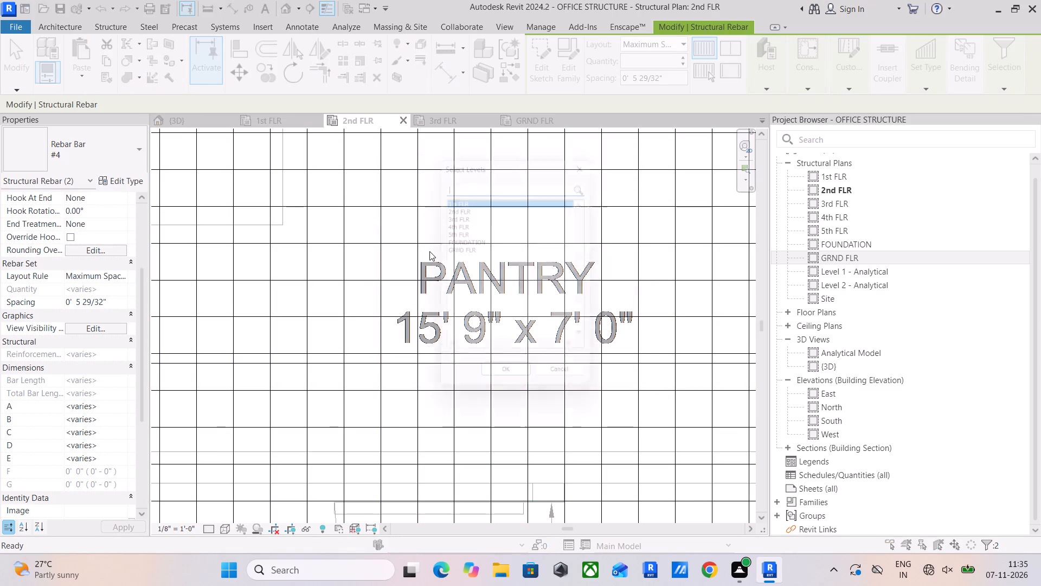
pyautogui.click(461, 213)
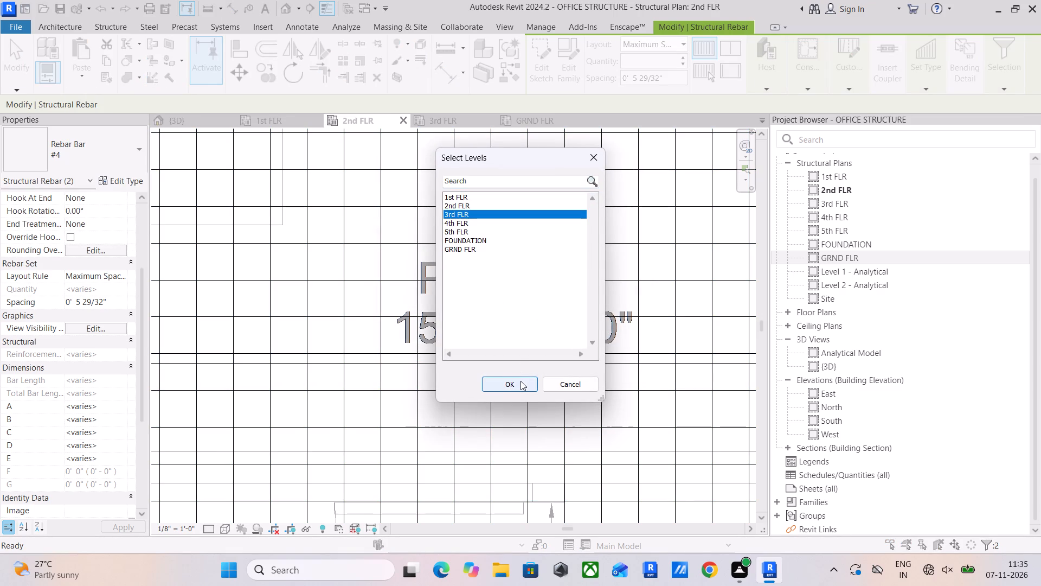
pyautogui.click(520, 381)
# Copy the two slab bar sets of the bay beside the Pantry from 2nd FLR to 3rd FLR, and view the 3rd FLR plan.
pyautogui.scroll(-6, 366, 257)
pyautogui.moveTo(388, 251); pyautogui.dragTo(356, 337, button='middle')
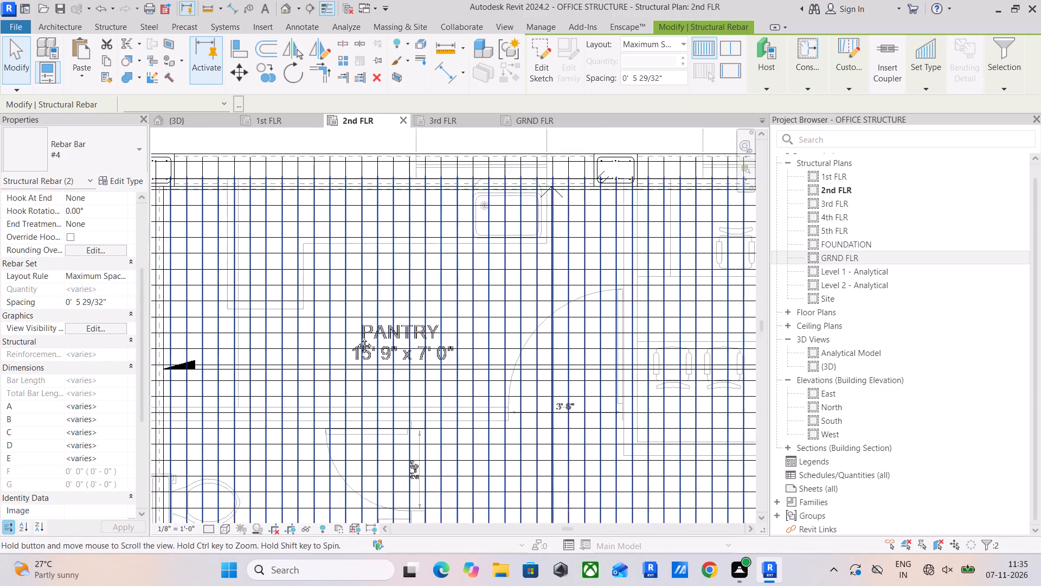
pyautogui.moveTo(356, 337); pyautogui.dragTo(352, 364, button='middle')
pyautogui.scroll(-4, 390, 317)
pyautogui.moveTo(490, 294); pyautogui.dragTo(80, 218, button='middle')
pyautogui.scroll(10, 428, 219)
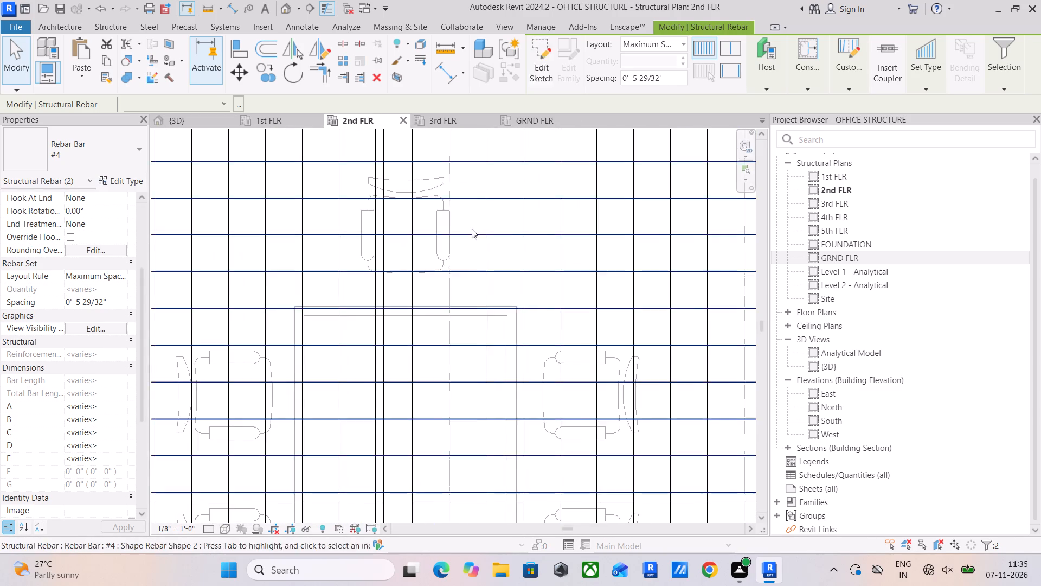
pyautogui.moveTo(496, 218); pyautogui.dragTo(467, 258)
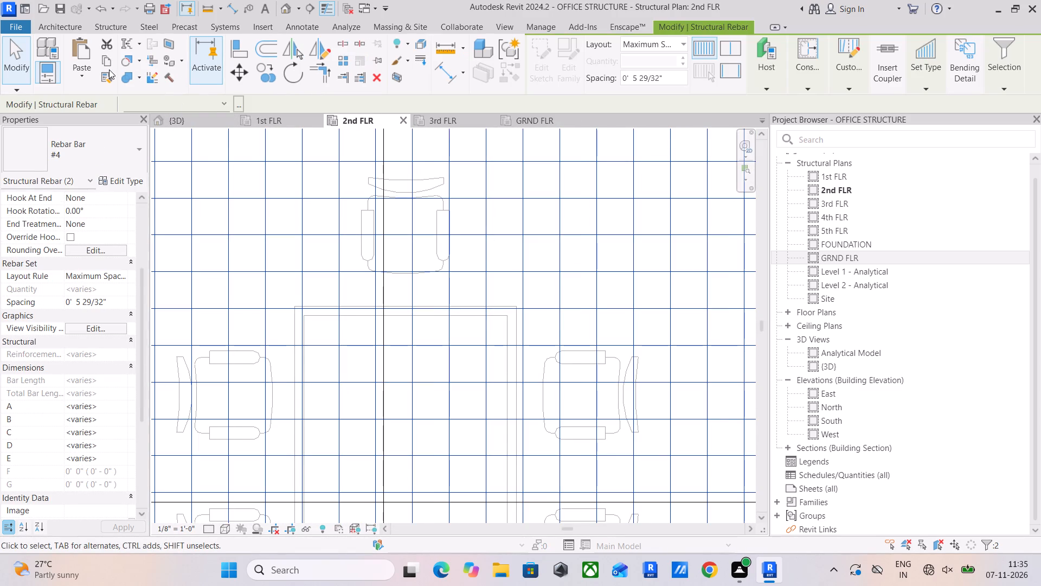
pyautogui.tripleClick(110, 61)
pyautogui.doubleClick(110, 61)
pyautogui.click(85, 73)
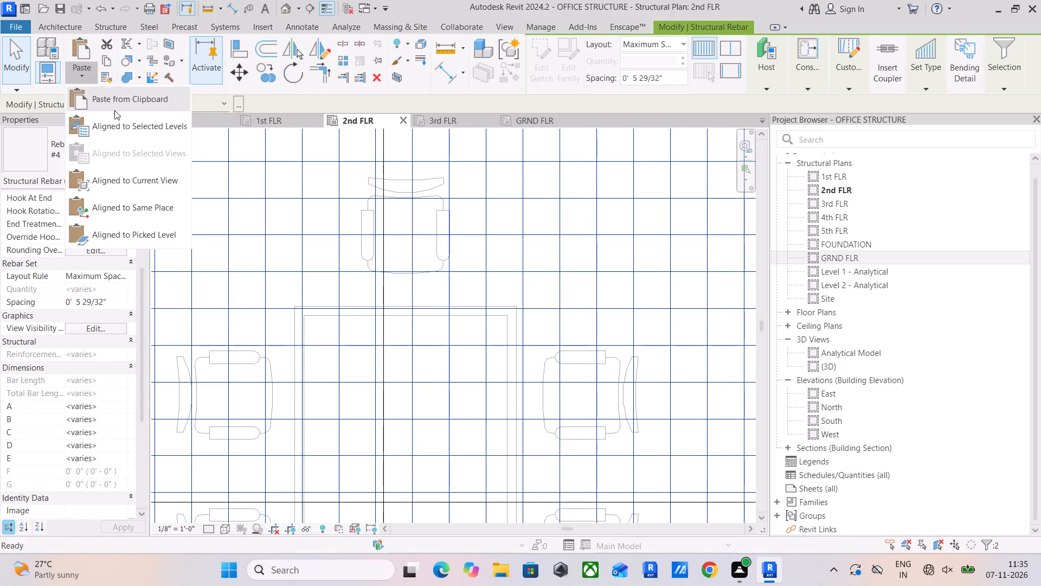
pyautogui.click(117, 118)
pyautogui.moveTo(457, 215); pyautogui.dragTo(457, 220)
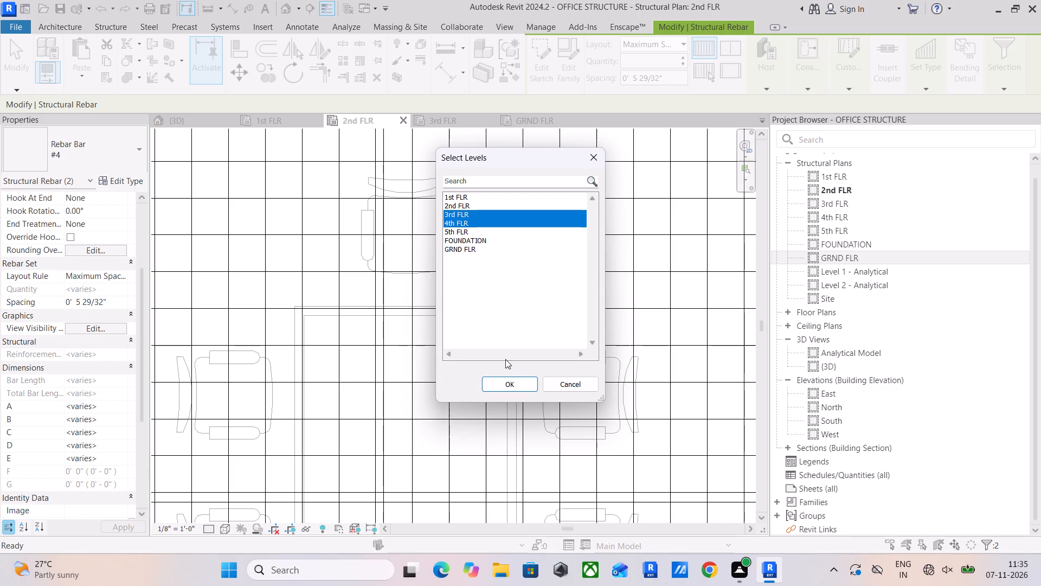
pyautogui.click(462, 214)
pyautogui.click(503, 379)
pyautogui.scroll(-4, 377, 196)
pyautogui.click(454, 118)
pyautogui.scroll(-7, 454, 254)
pyautogui.moveTo(471, 253); pyautogui.dragTo(359, 274, button='middle')
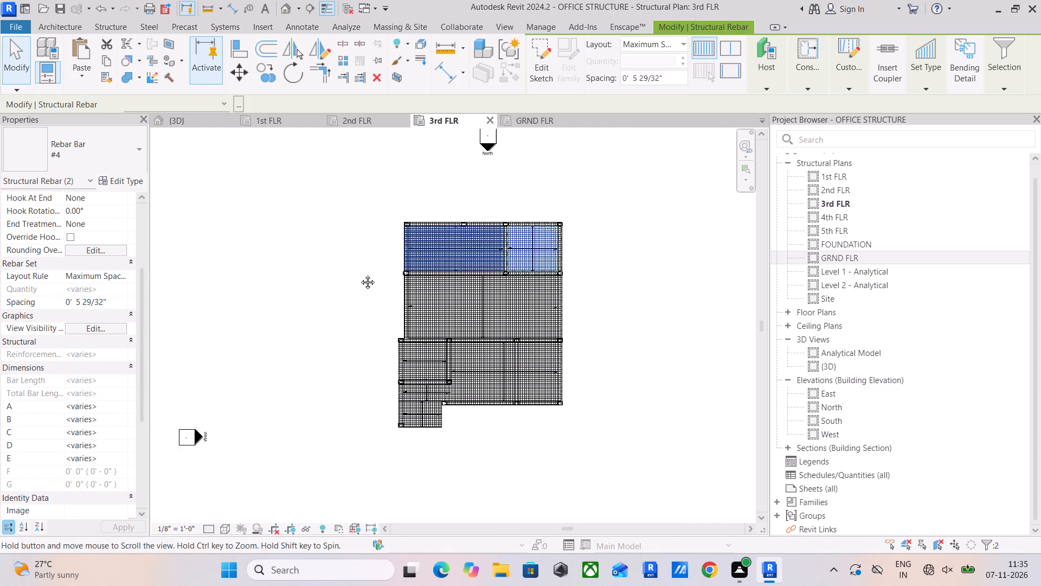
pyautogui.moveTo(359, 274); pyautogui.dragTo(344, 277, button='middle')
pyautogui.scroll(5, 387, 239)
pyautogui.click(497, 204)
# Extend the right end of the middle top-edge beam's stirrup set slightly toward the column, and shift that 12 x 24 beam slightly inward.
pyautogui.scroll(15, 459, 253)
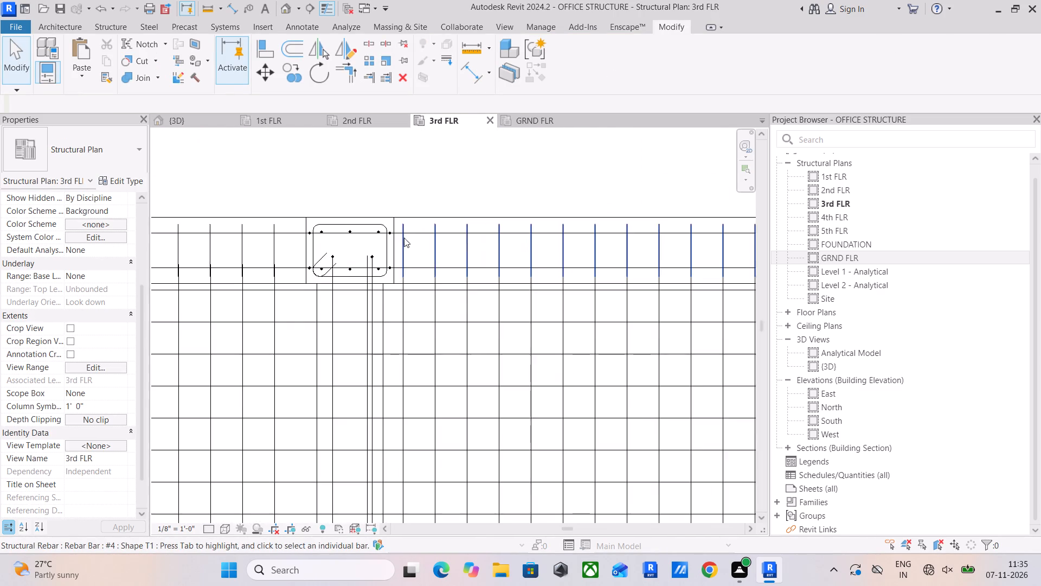
pyautogui.scroll(-5, 414, 246)
pyautogui.scroll(10, 332, 246)
pyautogui.click(325, 254)
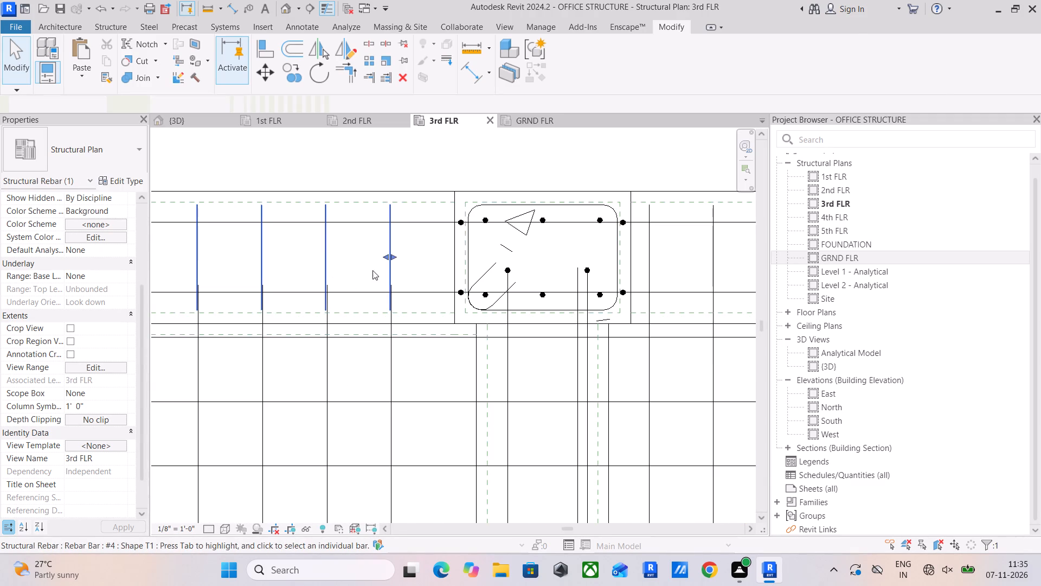
pyautogui.scroll(6, 382, 253)
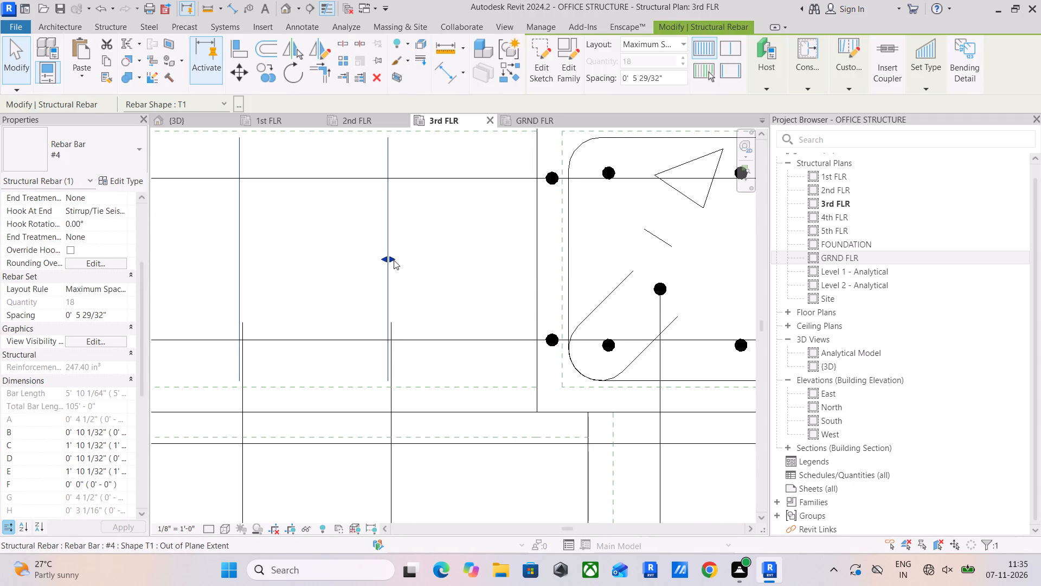
pyautogui.click(394, 260)
pyautogui.moveTo(337, 262); pyautogui.dragTo(345, 317)
# Adjust the left end of the first top-edge beam's stirrup set beside the corner column to line up with the slab bar.
pyautogui.scroll(-2, 347, 313)
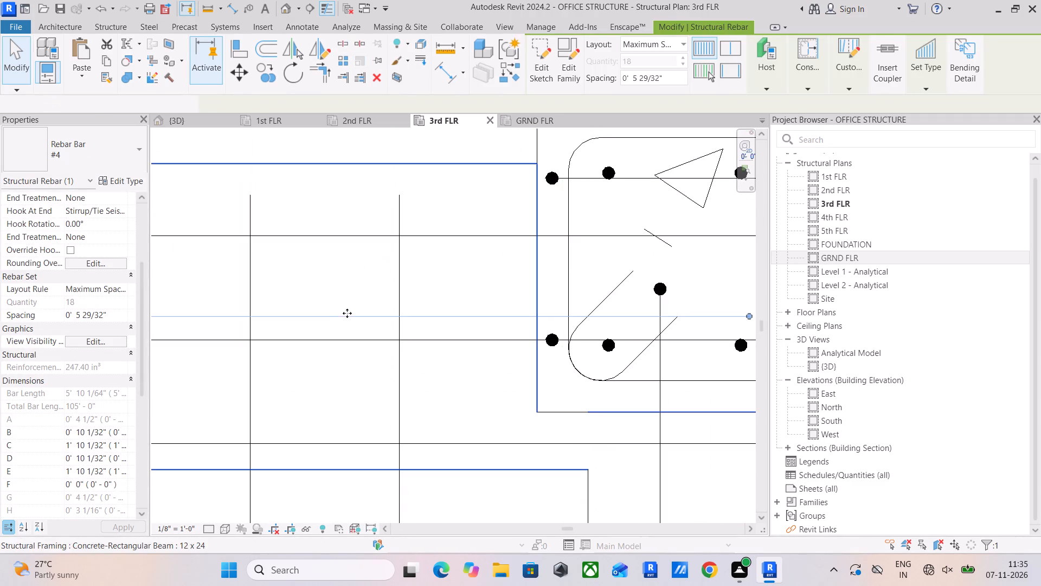
pyautogui.scroll(-12, 347, 313)
pyautogui.moveTo(554, 300); pyautogui.dragTo(641, 292, button='middle')
pyautogui.scroll(-4, 447, 332)
pyautogui.moveTo(443, 334); pyautogui.dragTo(644, 294, button='middle')
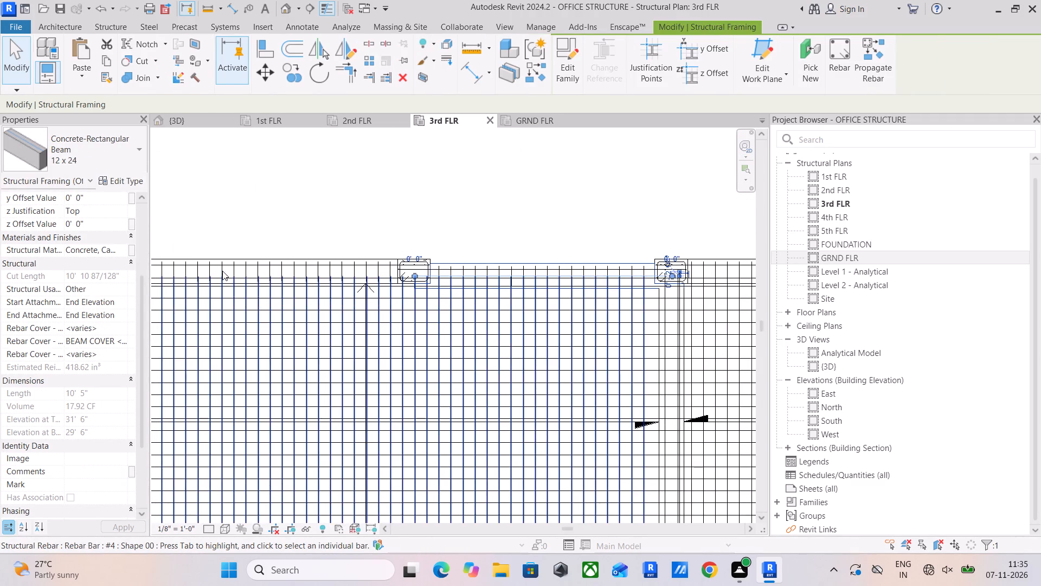
pyautogui.scroll(-8, 222, 269)
pyautogui.moveTo(245, 283); pyautogui.dragTo(282, 292, button='middle')
pyautogui.scroll(-1, 282, 292)
pyautogui.scroll(16, 226, 294)
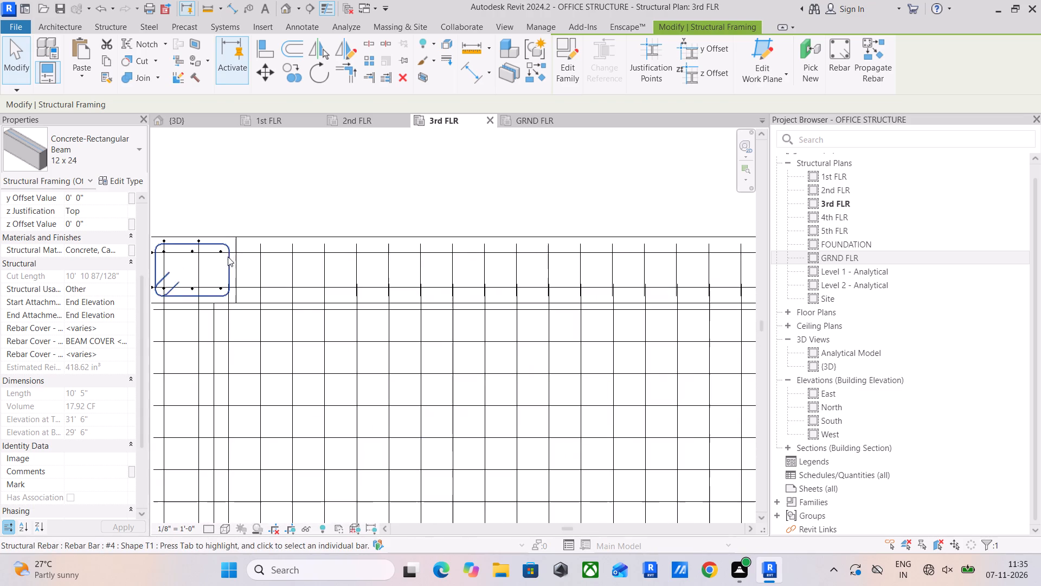
pyautogui.scroll(6, 378, 254)
pyautogui.scroll(-5, 323, 289)
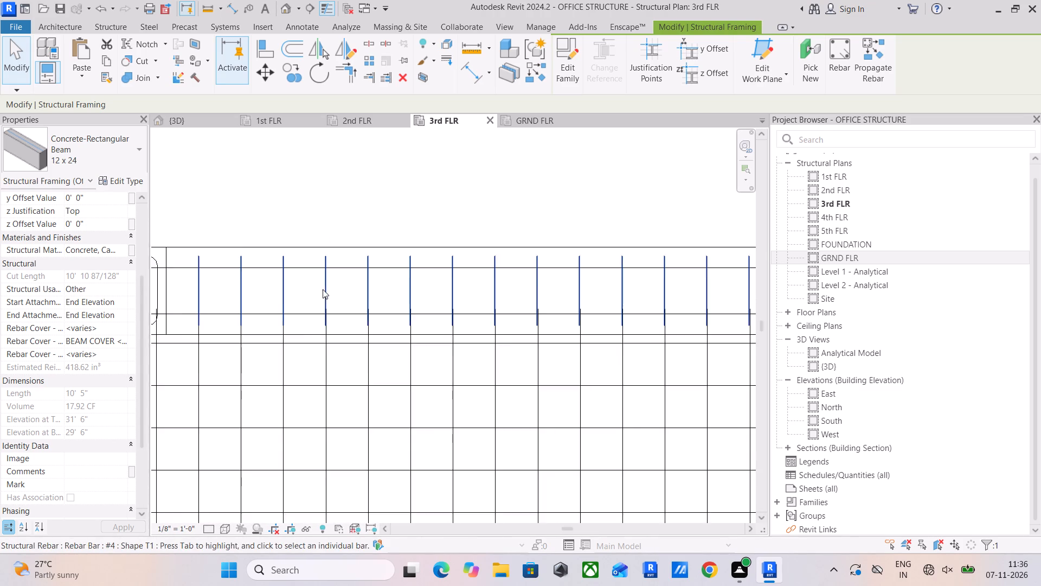
pyautogui.moveTo(323, 289); pyautogui.dragTo(394, 286, button='middle')
pyautogui.scroll(10, 281, 307)
pyautogui.click(299, 263)
pyautogui.scroll(5, 306, 290)
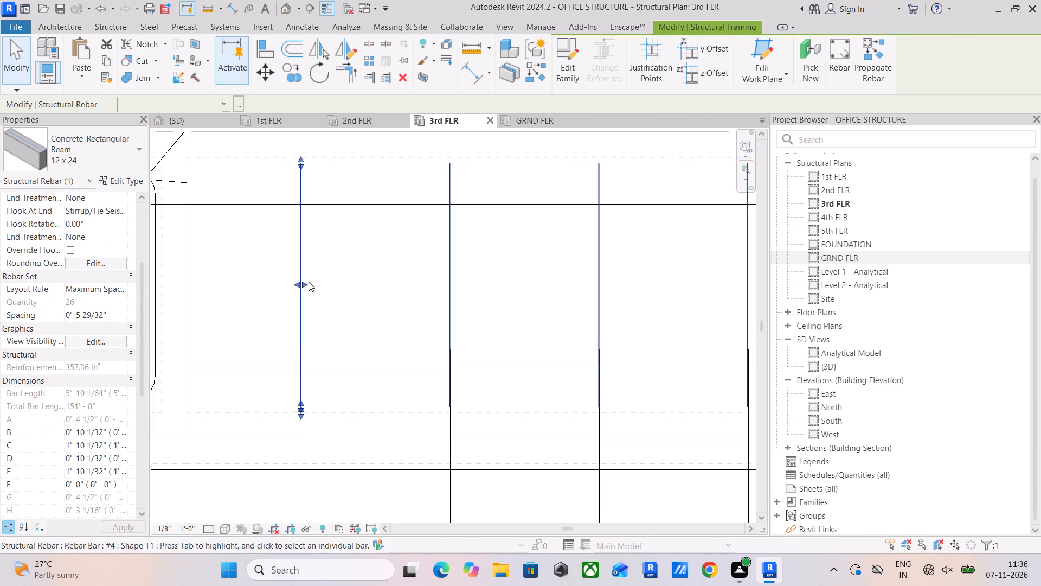
pyautogui.scroll(4, 309, 291)
pyautogui.moveTo(312, 296); pyautogui.dragTo(367, 174, button='middle')
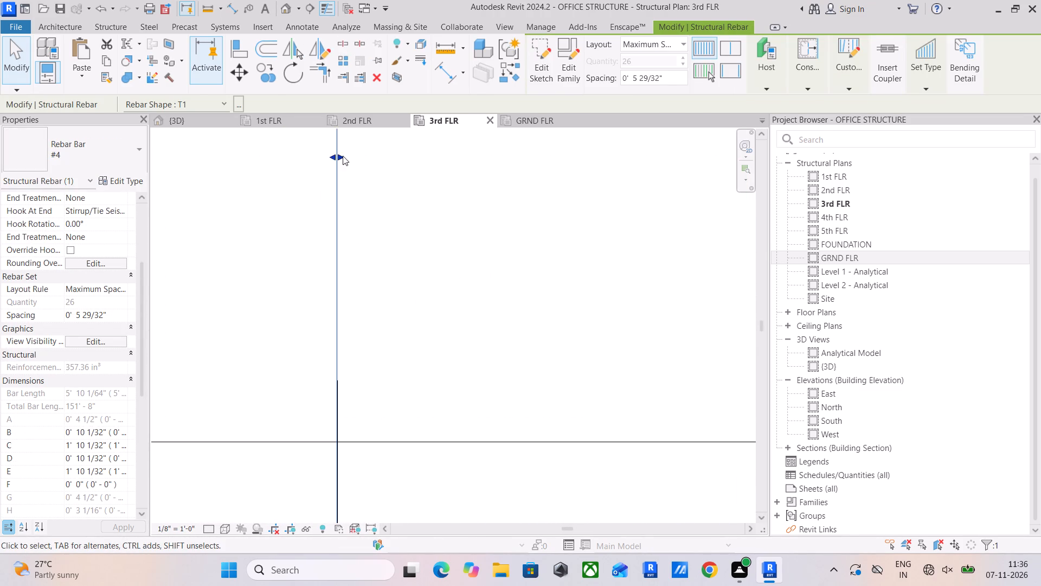
pyautogui.moveTo(342, 155); pyautogui.dragTo(338, 163)
pyautogui.moveTo(408, 218); pyautogui.dragTo(410, 225)
pyautogui.scroll(-2, 414, 243)
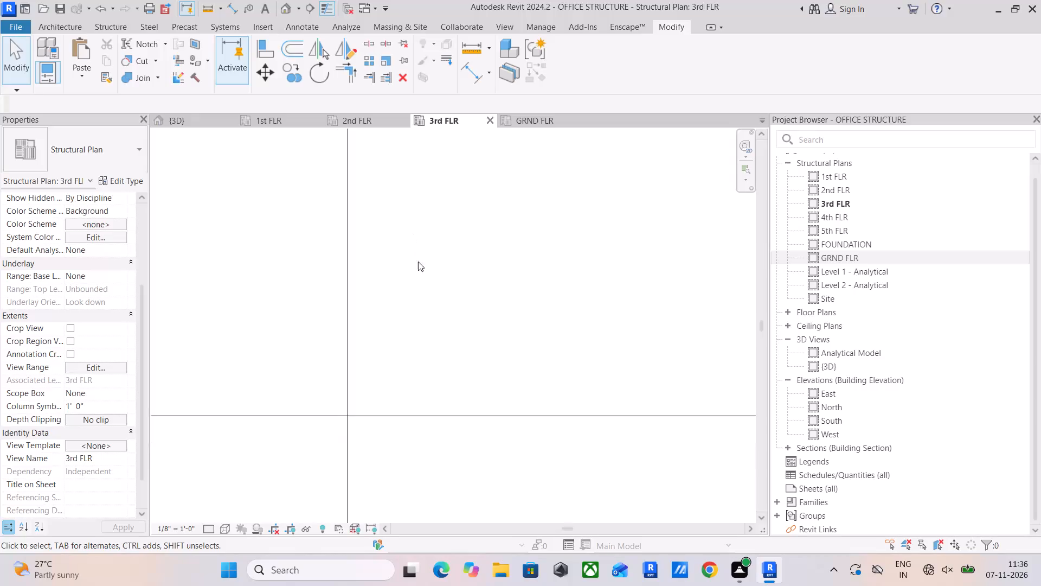
# Extend the right end of the same stirrup set slightly toward the second column, in line with the last slab bar.
pyautogui.scroll(-16, 418, 262)
pyautogui.scroll(-6, 485, 289)
pyautogui.moveTo(517, 292); pyautogui.dragTo(509, 292, button='middle')
pyautogui.press('Right')
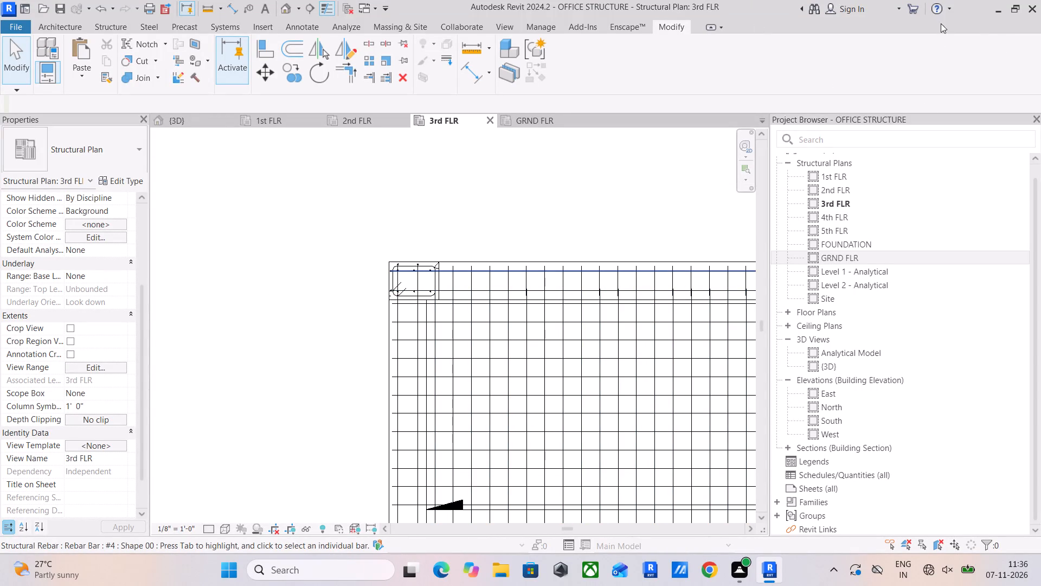
pyautogui.scroll(11, 528, 288)
pyautogui.moveTo(593, 282); pyautogui.dragTo(475, 289, button='middle')
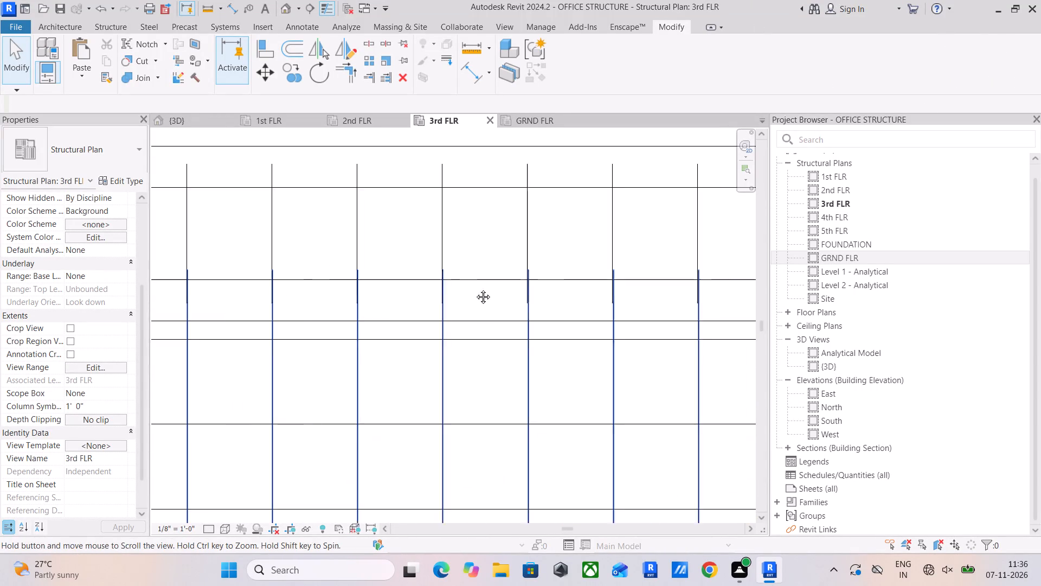
pyautogui.moveTo(475, 289); pyautogui.dragTo(451, 290, button='middle')
pyautogui.scroll(6, 455, 271)
pyautogui.click(431, 255)
pyautogui.scroll(-6, 442, 230)
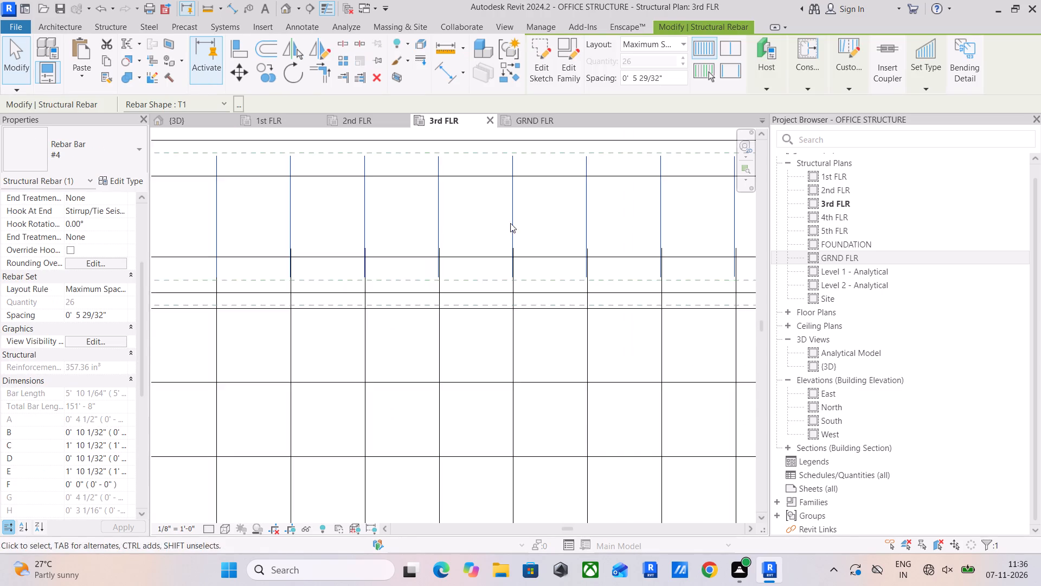
pyautogui.scroll(-11, 510, 223)
pyautogui.moveTo(647, 230); pyautogui.dragTo(254, 258, button='middle')
pyautogui.scroll(8, 567, 242)
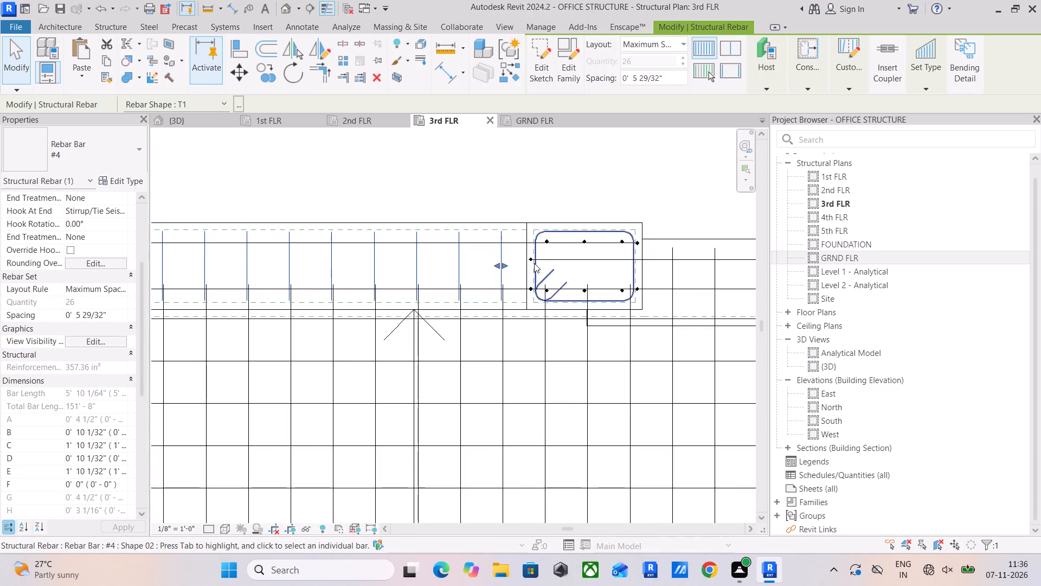
pyautogui.scroll(7, 534, 263)
pyautogui.moveTo(458, 275); pyautogui.dragTo(468, 279)
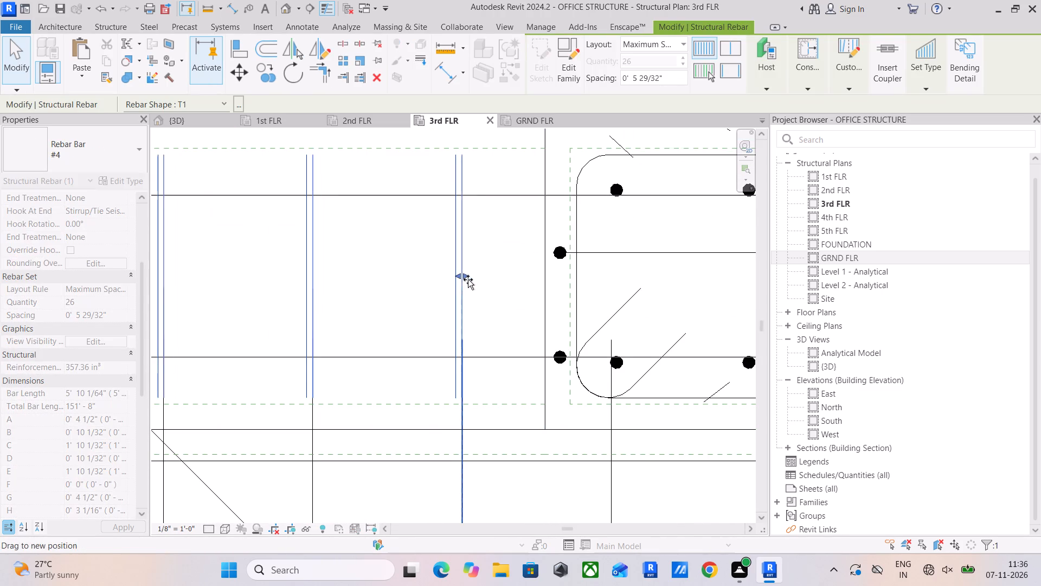
pyautogui.moveTo(468, 279); pyautogui.dragTo(467, 280)
pyautogui.scroll(-10, 473, 227)
pyautogui.click(477, 142)
# Adjust the left end of the middle top-edge beam's stirrup set beside the second column to line up with the slab bar.
pyautogui.scroll(-6, 547, 198)
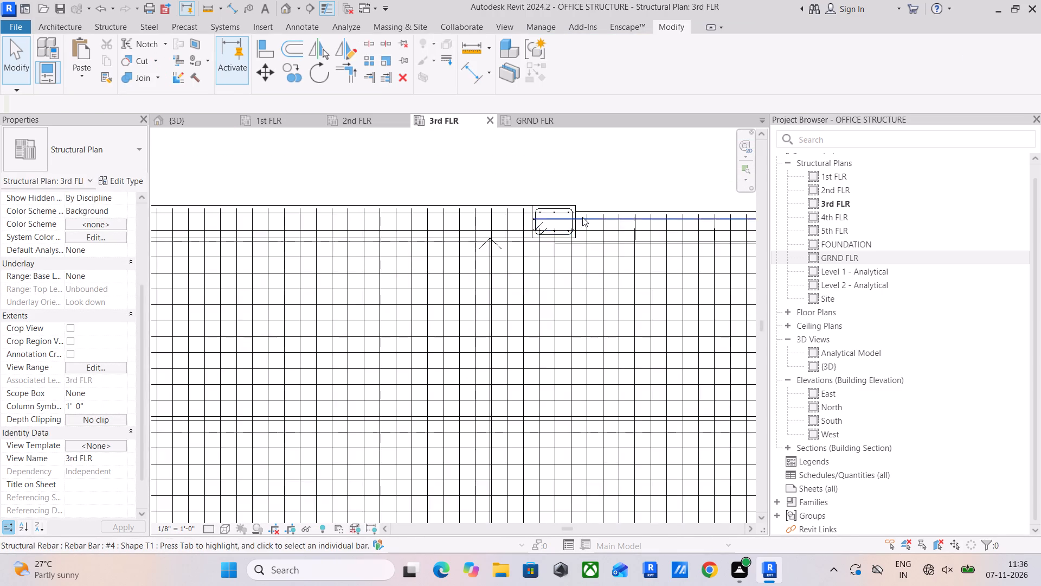
pyautogui.scroll(-3, 582, 217)
pyautogui.moveTo(583, 225); pyautogui.dragTo(492, 252, button='middle')
pyautogui.scroll(11, 502, 259)
pyautogui.click(472, 216)
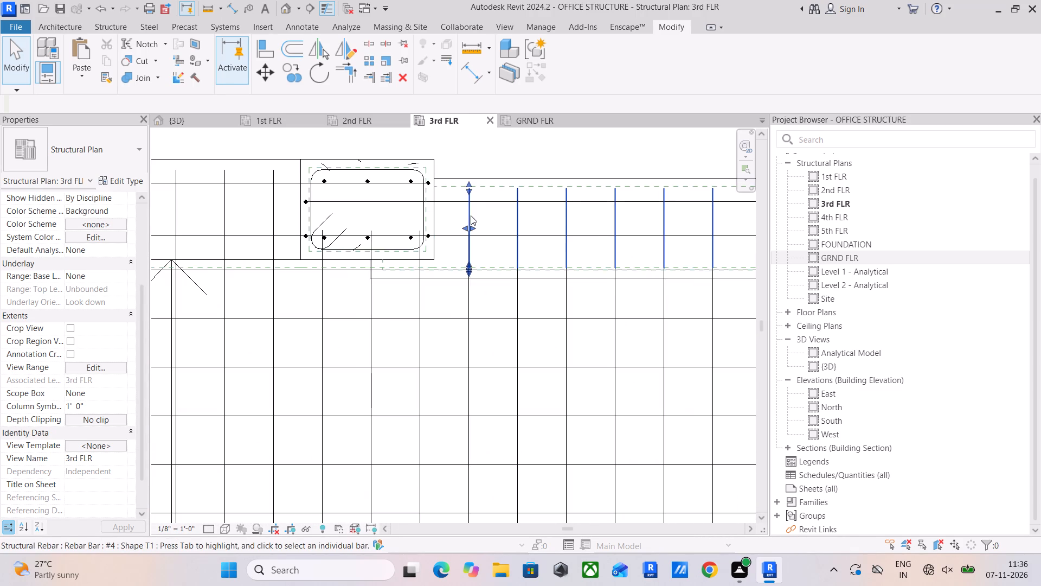
pyautogui.scroll(12, 470, 215)
pyautogui.moveTo(466, 248); pyautogui.dragTo(474, 201, button='middle')
pyautogui.click(476, 246)
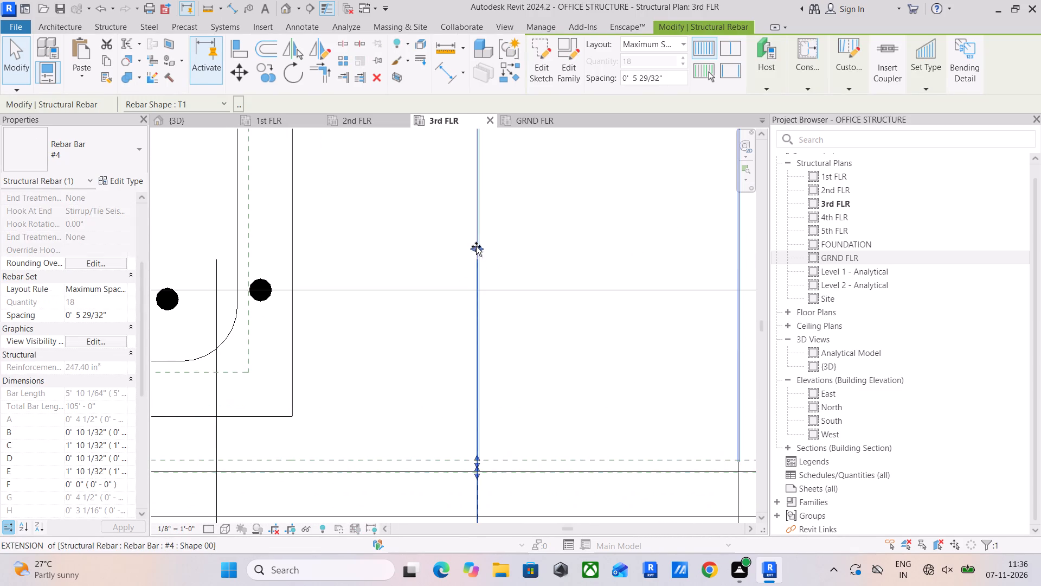
pyautogui.click(426, 233)
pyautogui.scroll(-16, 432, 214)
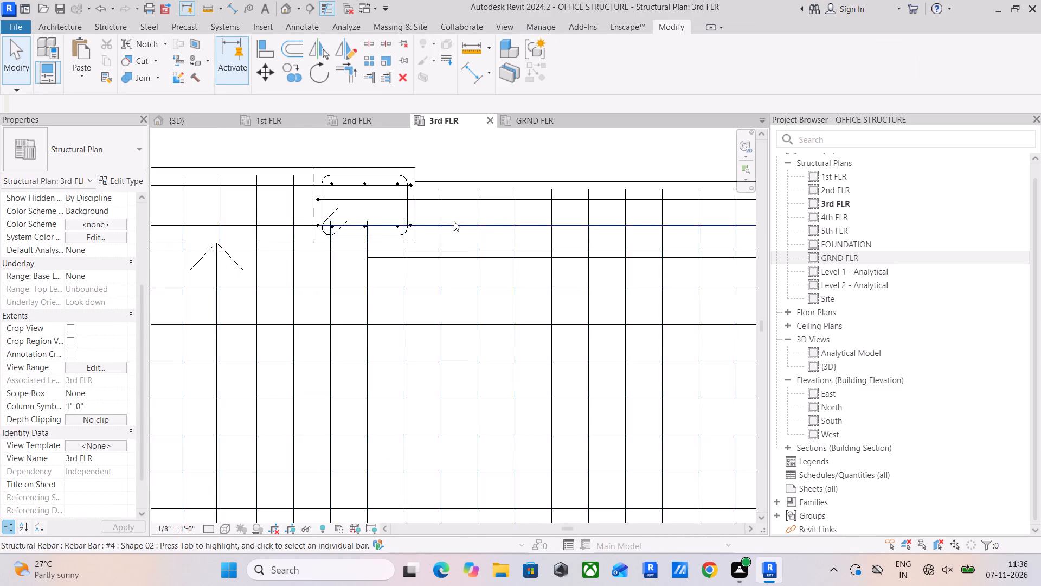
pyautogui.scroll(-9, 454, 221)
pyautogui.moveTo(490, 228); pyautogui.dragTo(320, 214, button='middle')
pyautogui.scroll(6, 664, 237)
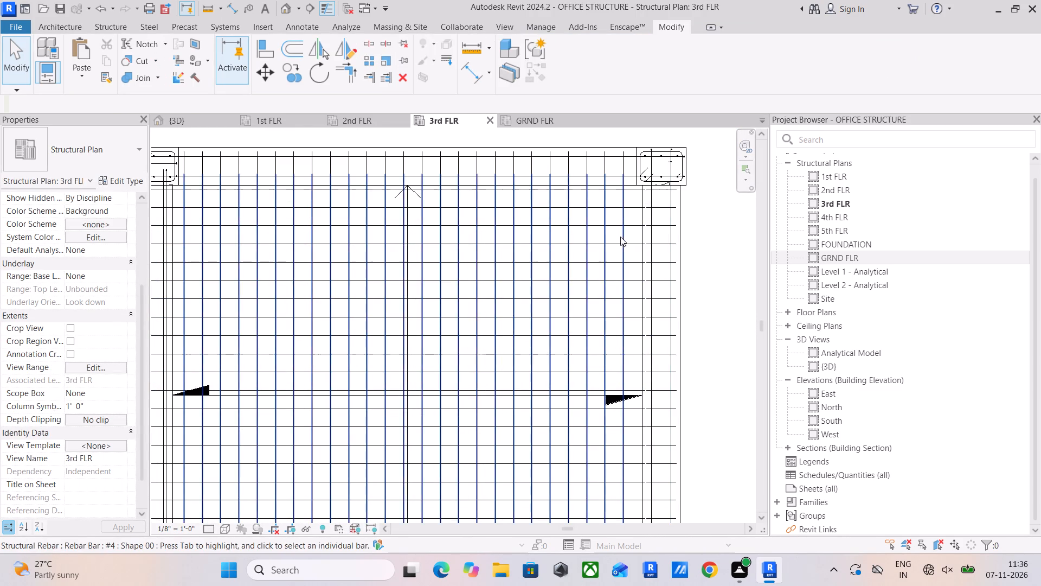
# Review the slab and beam reinforcement across all bays of the 3rd FLR structural plan.
pyautogui.scroll(-11, 501, 191)
pyautogui.moveTo(493, 208); pyautogui.dragTo(614, 206, button='middle')
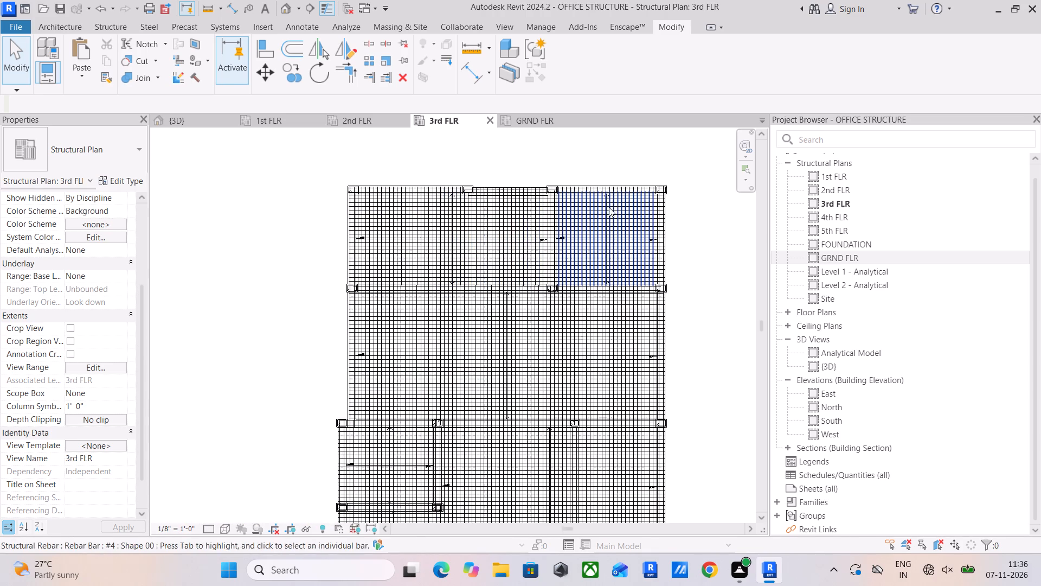
pyautogui.scroll(11, 340, 200)
pyautogui.scroll(-11, 364, 194)
pyautogui.moveTo(414, 214); pyautogui.dragTo(423, 179, button='middle')
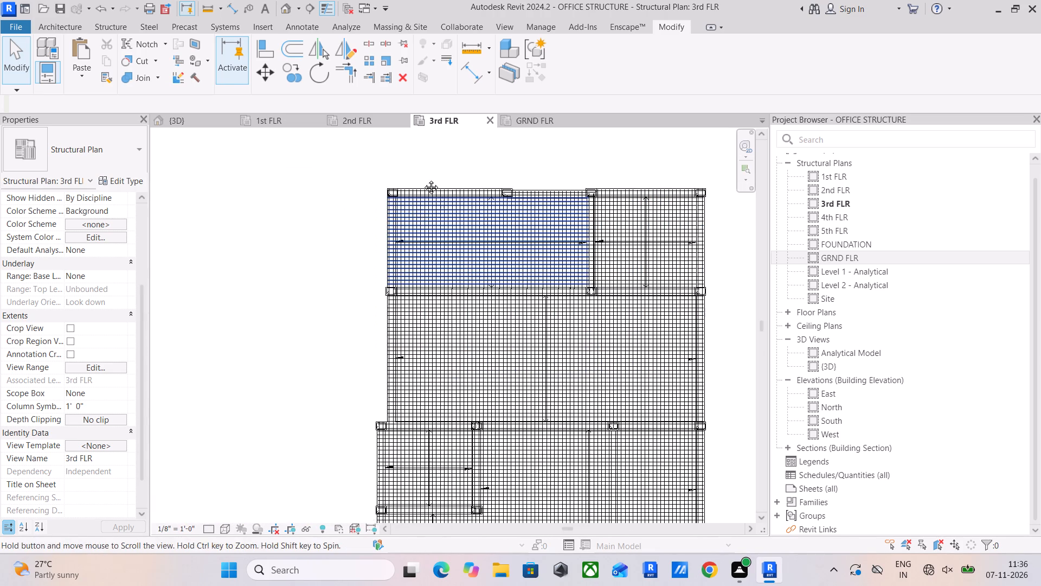
pyautogui.moveTo(423, 179); pyautogui.dragTo(423, 156, button='middle')
pyautogui.scroll(6, 407, 241)
pyautogui.scroll(6, 386, 300)
pyautogui.scroll(-13, 355, 263)
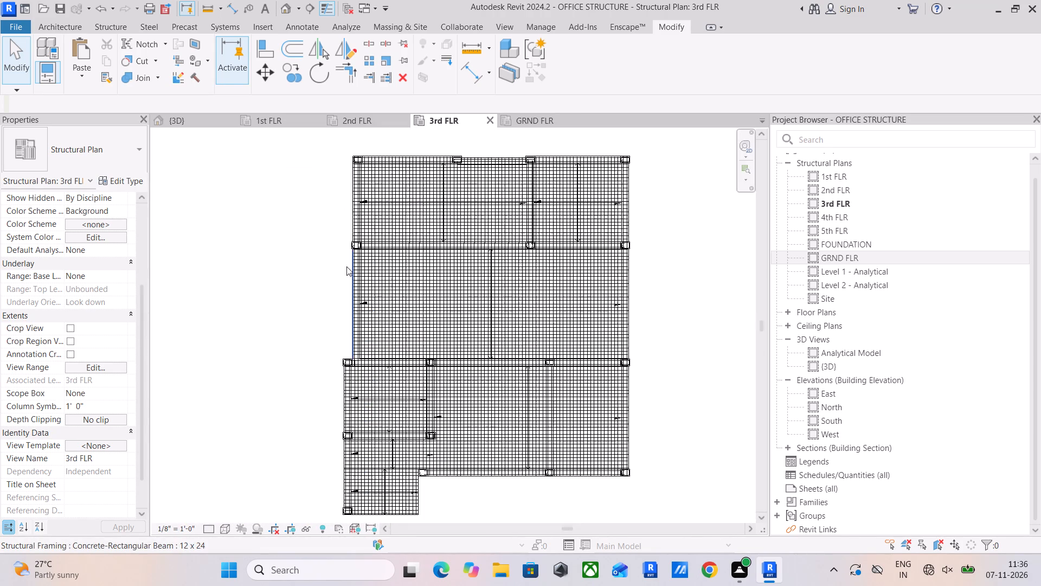
pyautogui.scroll(-2, 299, 269)
pyautogui.moveTo(299, 269); pyautogui.dragTo(311, 240, button='middle')
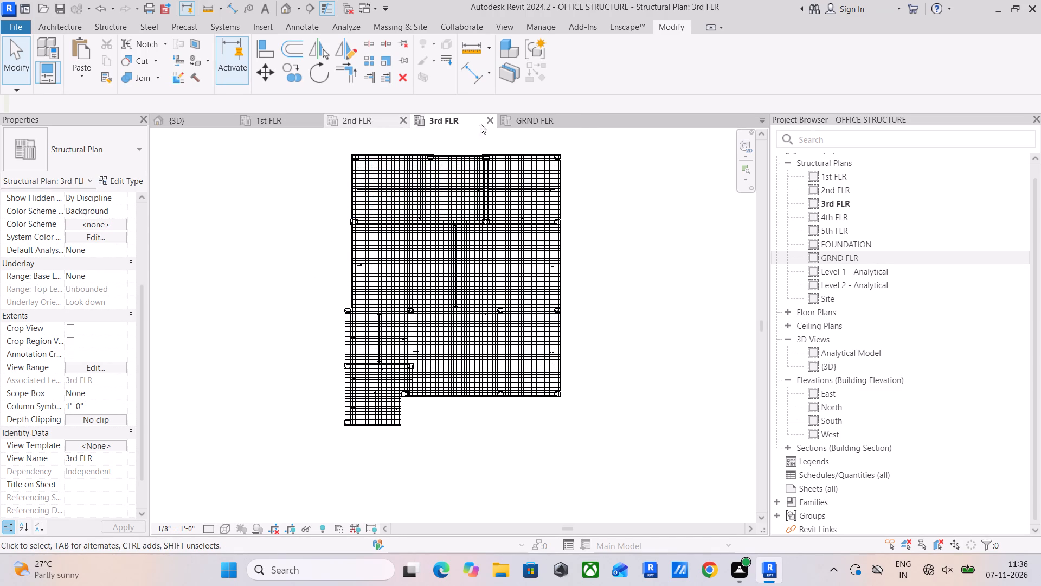
# Switch to the {3D} view and turn off its section box so the whole structure is shown.
pyautogui.click(194, 118)
pyautogui.scroll(-5, 442, 211)
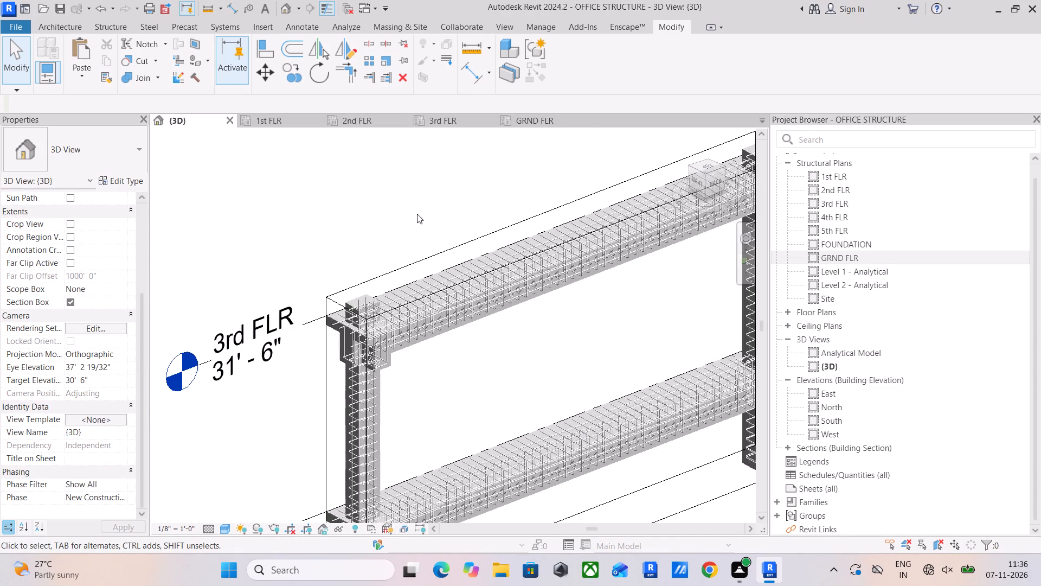
pyautogui.click(249, 221)
pyautogui.scroll(-4, 218, 326)
pyautogui.moveTo(246, 292); pyautogui.dragTo(278, 196, button='middle')
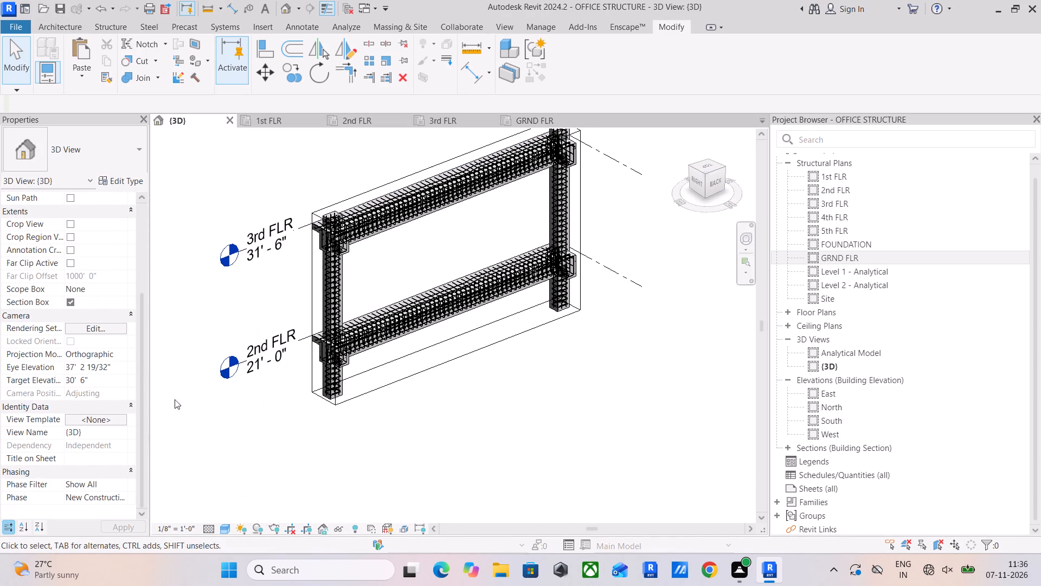
pyautogui.click(71, 300)
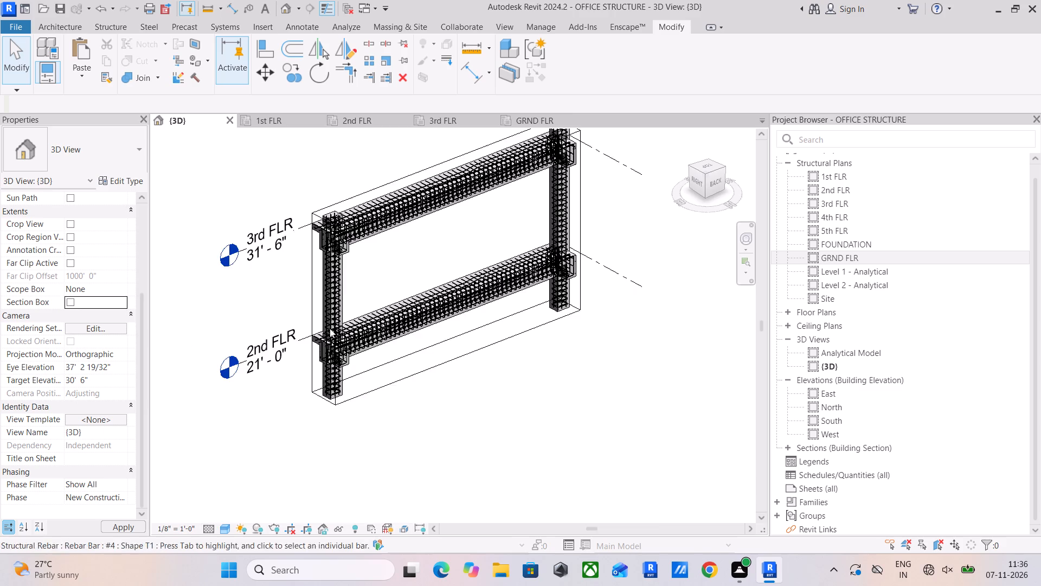
# Inspect the slab, beam and column reinforcement of the full building in 3D, focusing on the 3rd FLR and the levels above.
pyautogui.scroll(-3, 345, 342)
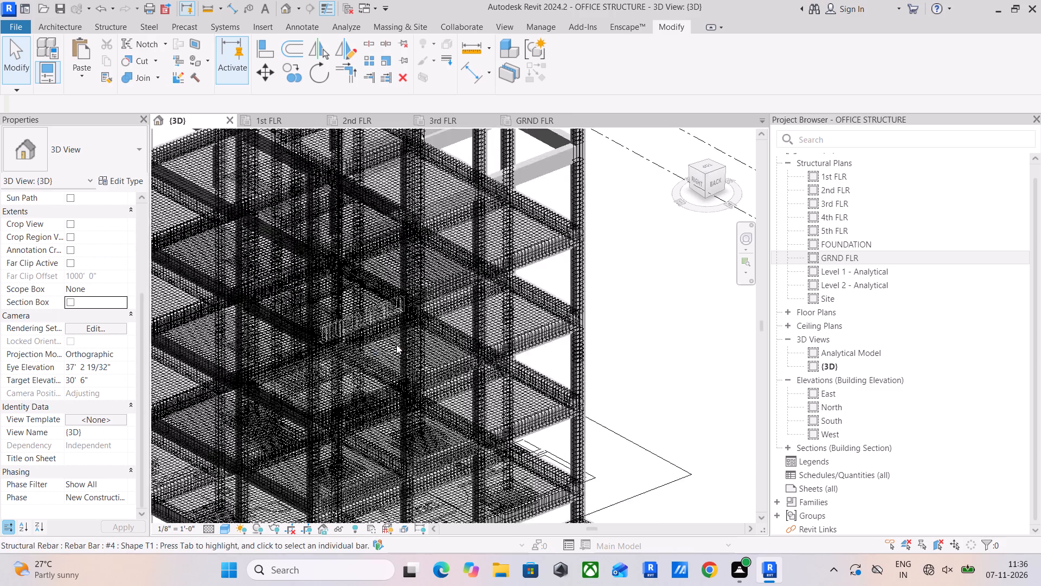
pyautogui.scroll(-3, 396, 345)
pyautogui.moveTo(441, 349); pyautogui.dragTo(489, 370, button='middle')
pyautogui.scroll(6, 241, 270)
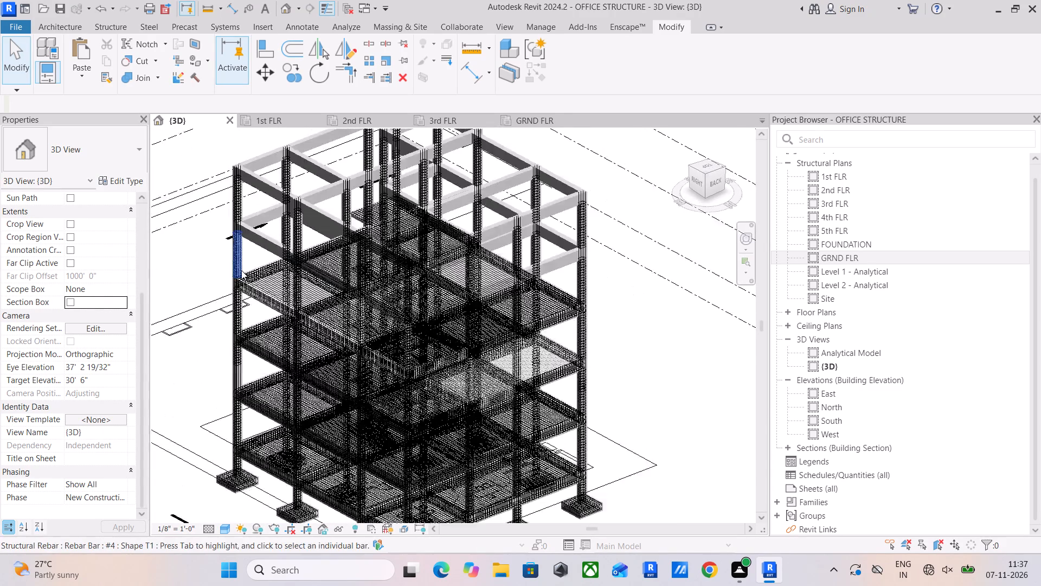
pyautogui.scroll(4, 288, 297)
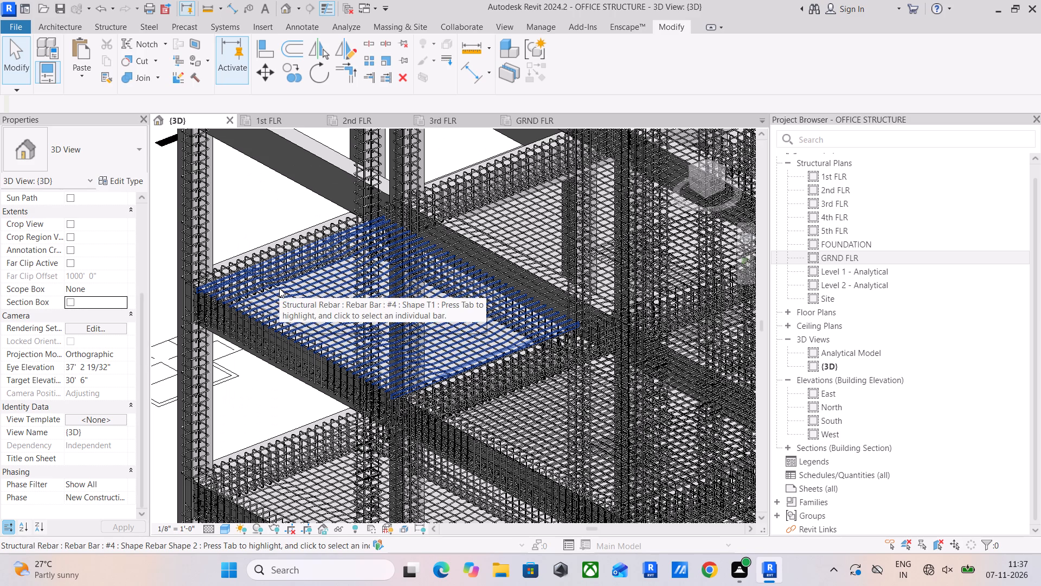
pyautogui.scroll(-8, 298, 269)
pyautogui.moveTo(389, 284); pyautogui.dragTo(336, 367, button='middle')
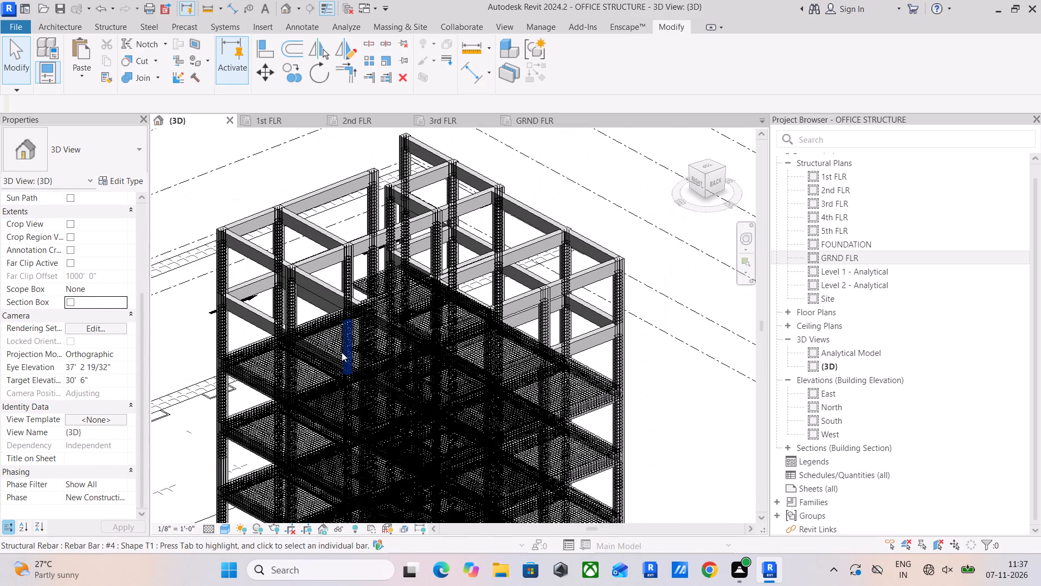
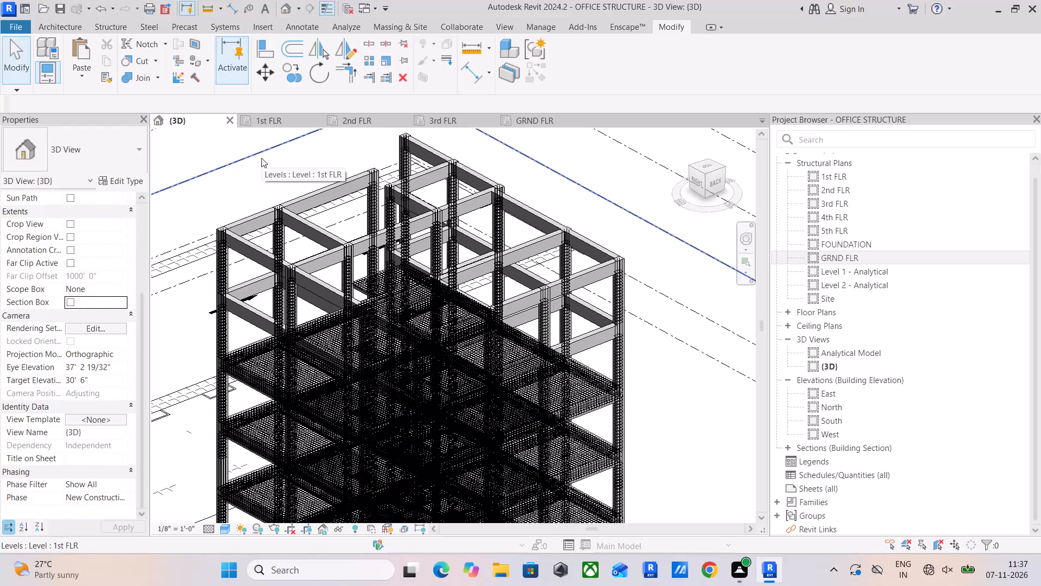
# Examine the upper-level beams and columns and the slab reinforcement below them across the whole building in 3D.
pyautogui.scroll(-5, 220, 206)
pyautogui.moveTo(300, 226); pyautogui.dragTo(335, 212, button='middle')
pyautogui.scroll(6, 281, 233)
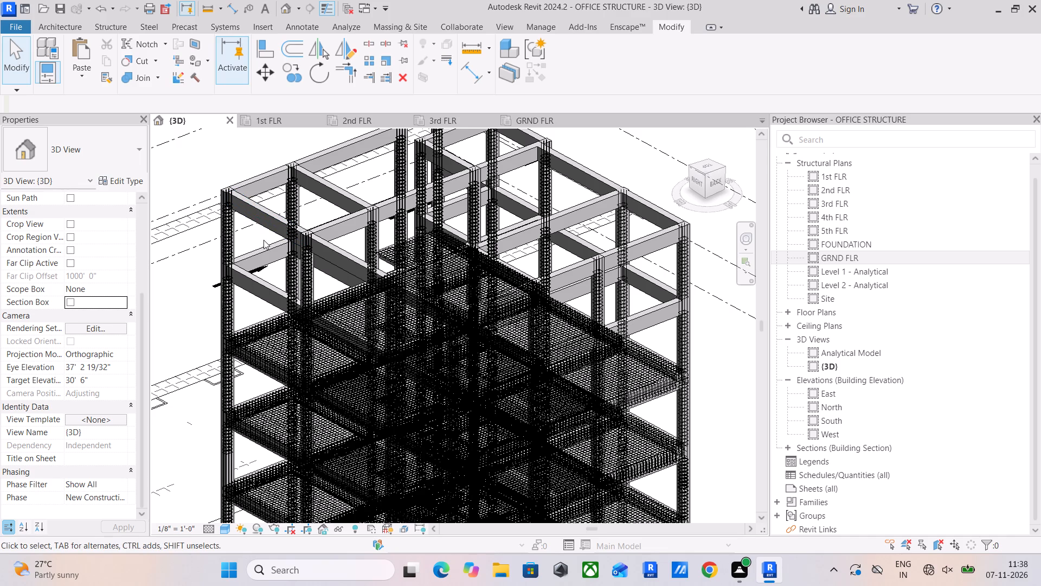
pyautogui.scroll(-3, 282, 205)
pyautogui.moveTo(303, 200); pyautogui.dragTo(310, 198, button='middle')
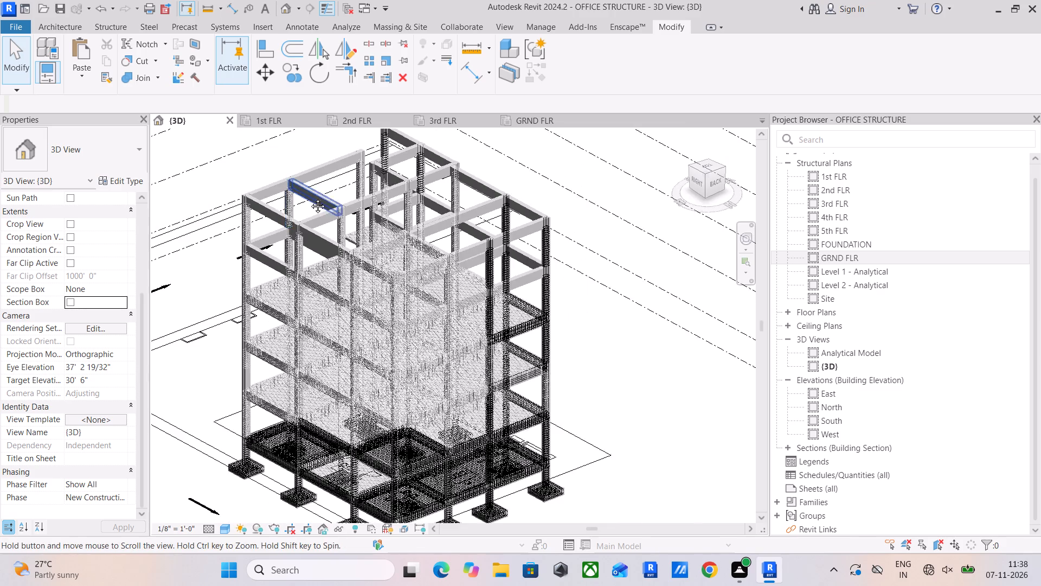
pyautogui.moveTo(310, 198); pyautogui.dragTo(363, 172, button='middle')
pyautogui.scroll(5, 318, 199)
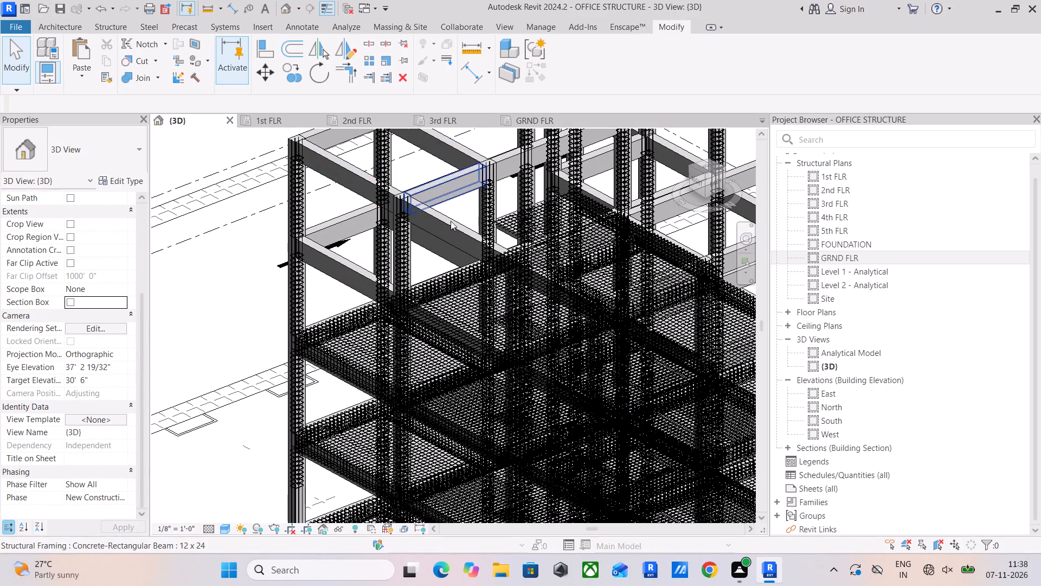
pyautogui.scroll(-5, 471, 229)
pyautogui.moveTo(509, 229); pyautogui.dragTo(345, 219, button='middle')
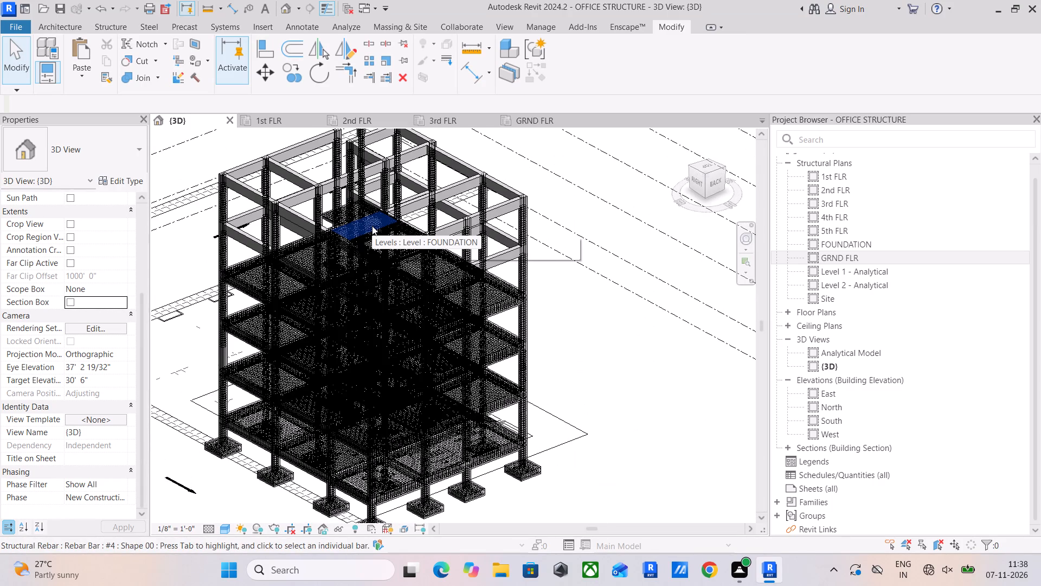
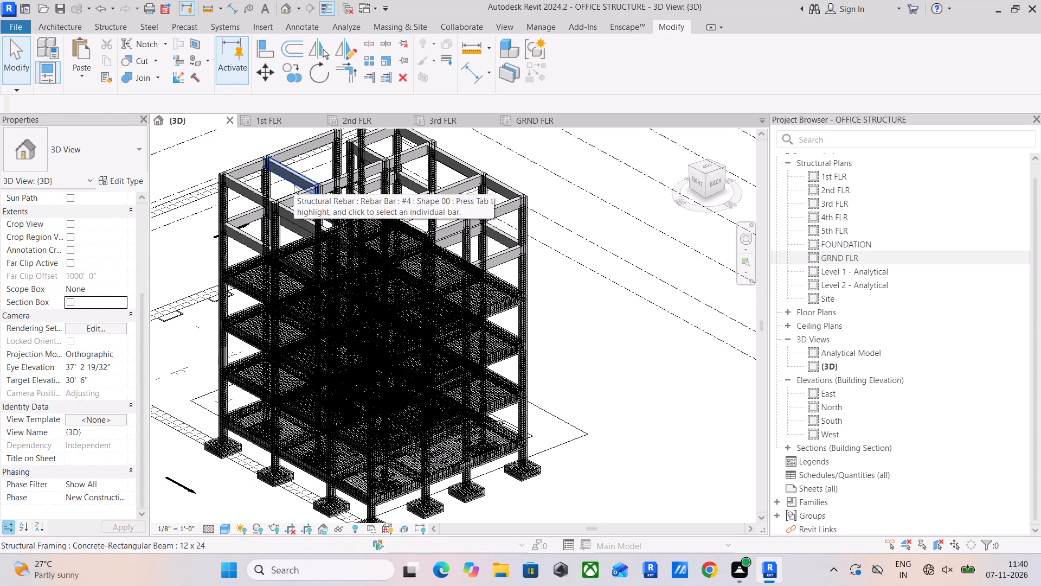
# Propagate the reinforced 3rd FLR corner beam's rebar to the bare beam directly above and the beam meeting it at the corner column.
pyautogui.scroll(5, 264, 168)
pyautogui.moveTo(264, 168); pyautogui.dragTo(316, 140, button='middle')
pyautogui.scroll(2, 262, 240)
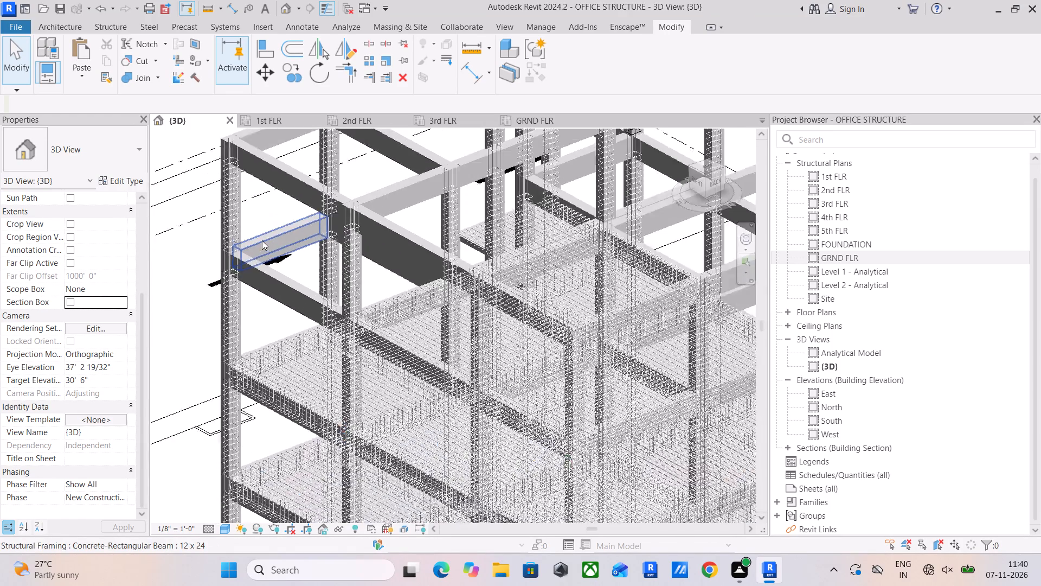
pyautogui.scroll(1, 262, 240)
pyautogui.moveTo(273, 244); pyautogui.dragTo(283, 160, button='middle')
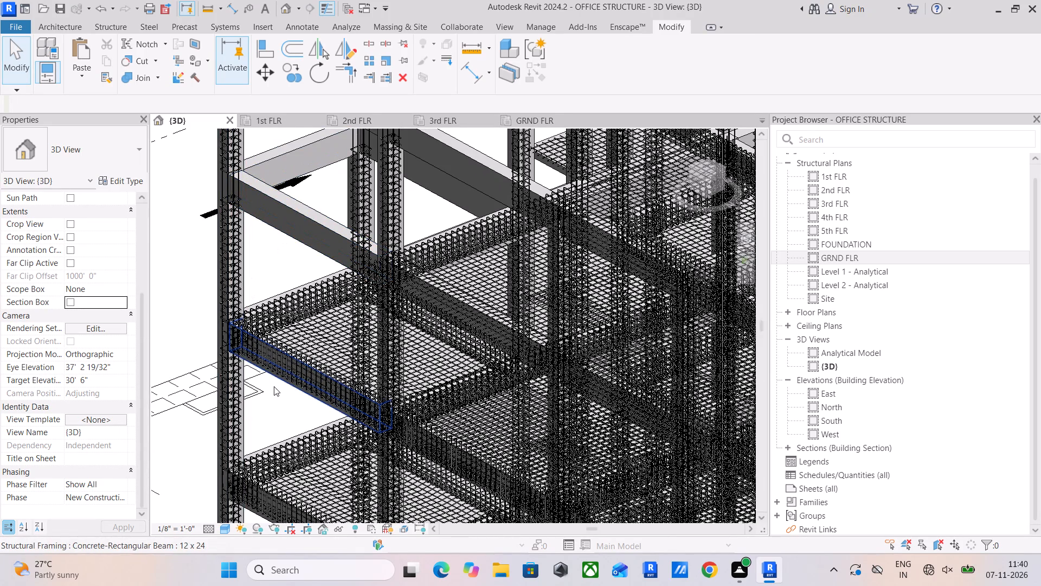
pyautogui.click(281, 383)
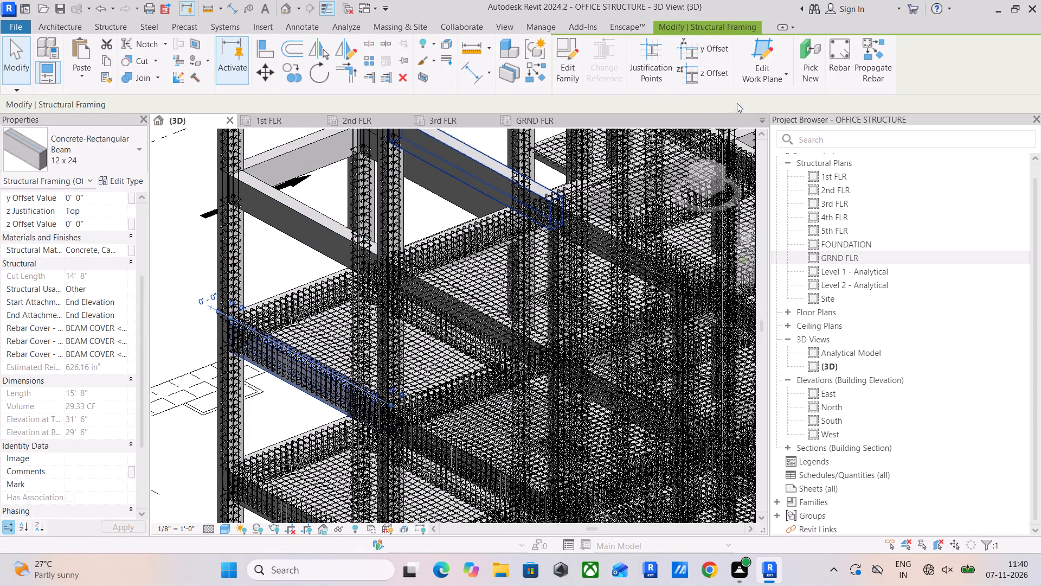
pyautogui.click(860, 61)
pyautogui.click(290, 216)
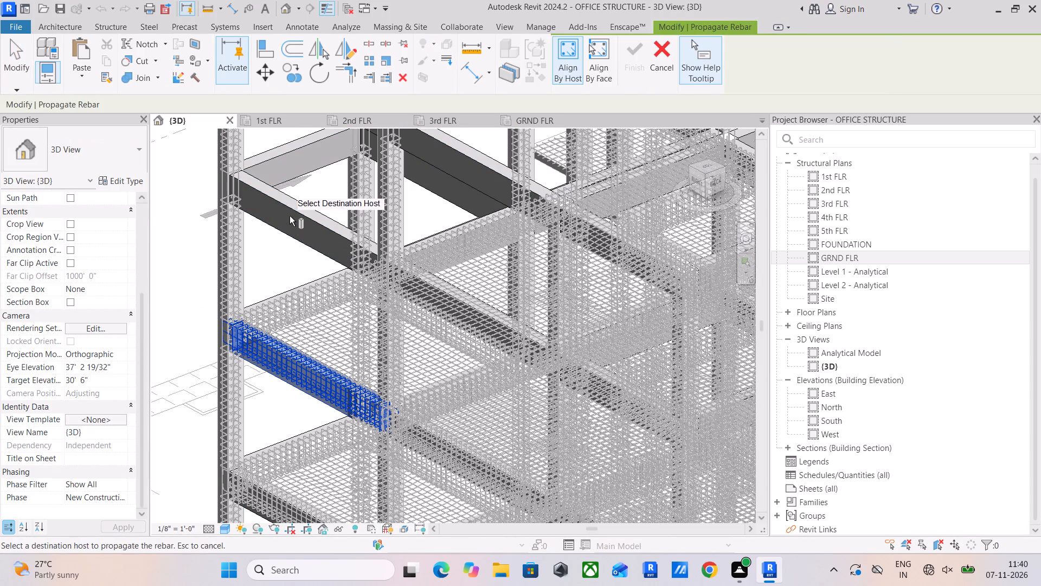
pyautogui.click(294, 211)
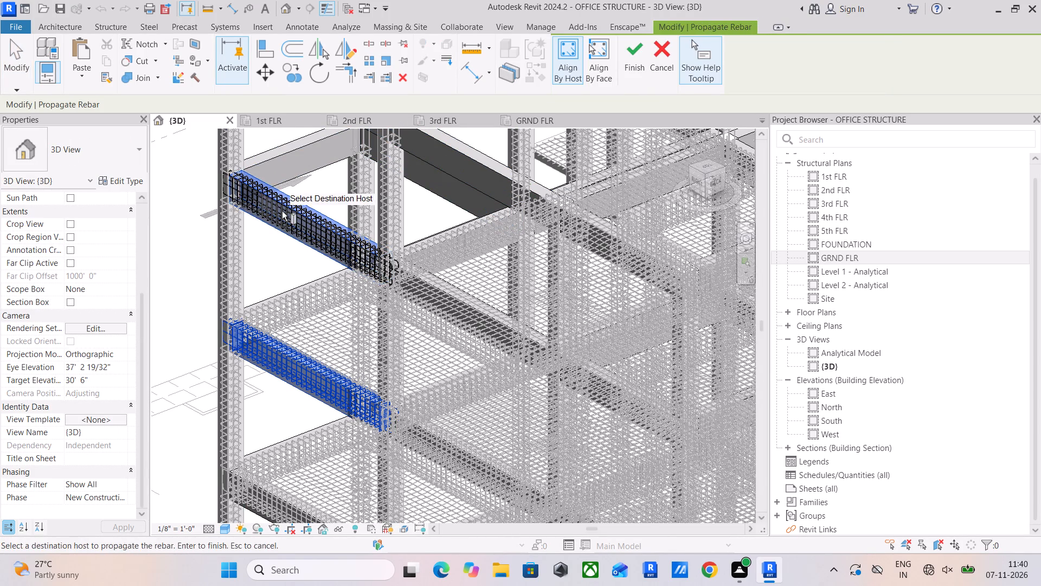
pyautogui.click(276, 156)
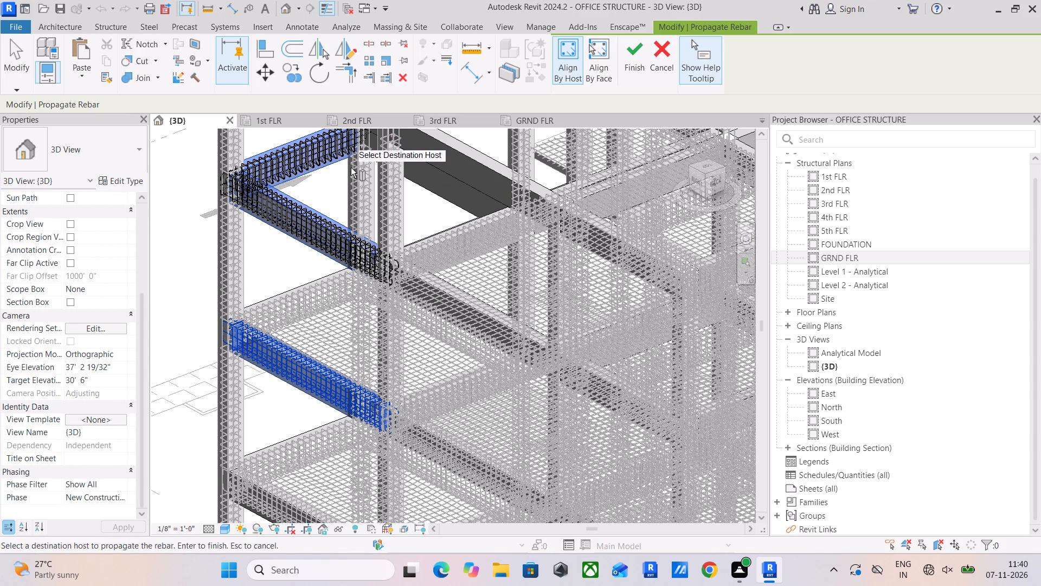
pyautogui.click(632, 52)
# Propagate the newly reinforced beam's rebar, choosing two top-level edge beams and the parallel inner beam one level below as destination hosts.
pyautogui.scroll(7, 270, 186)
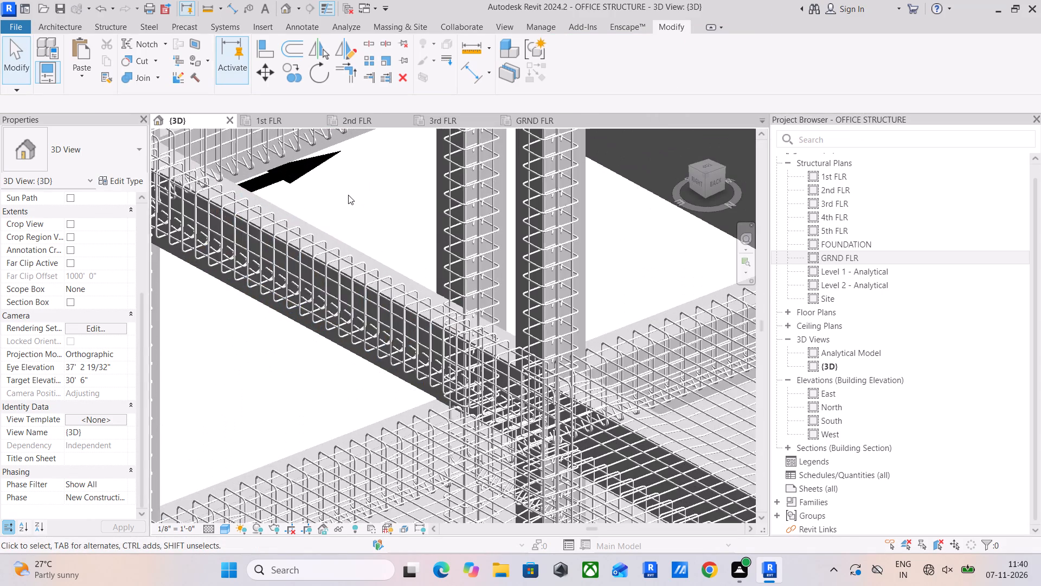
pyautogui.click(340, 234)
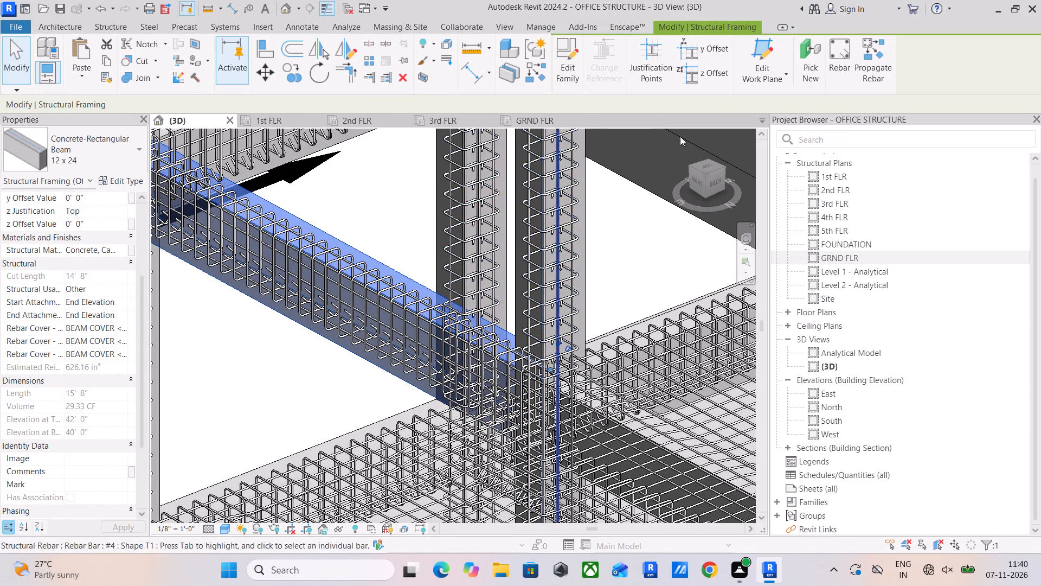
pyautogui.click(876, 58)
pyautogui.moveTo(645, 228); pyautogui.dragTo(588, 330, button='middle')
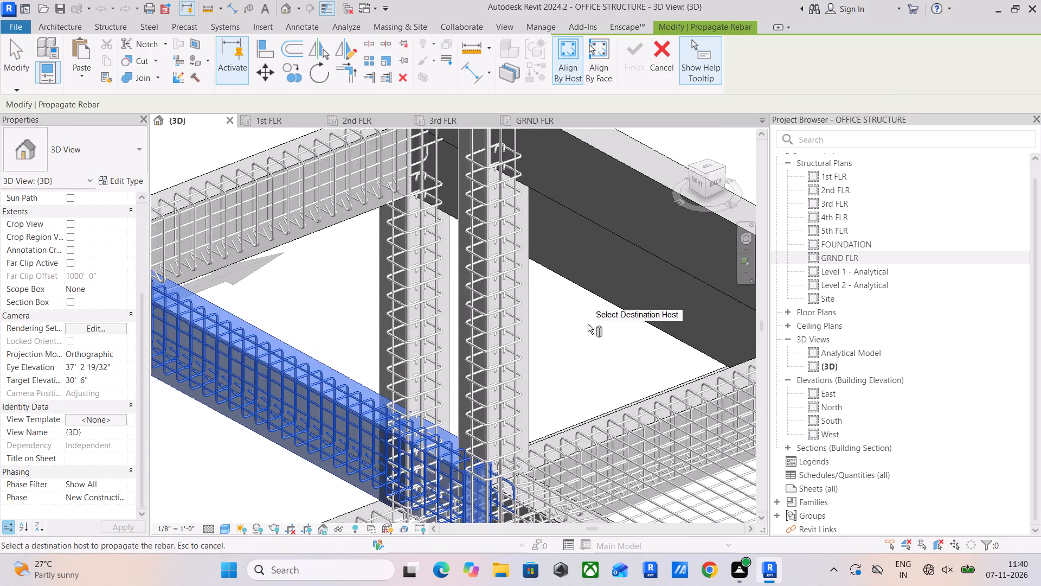
pyautogui.scroll(-4, 590, 283)
pyautogui.click(616, 216)
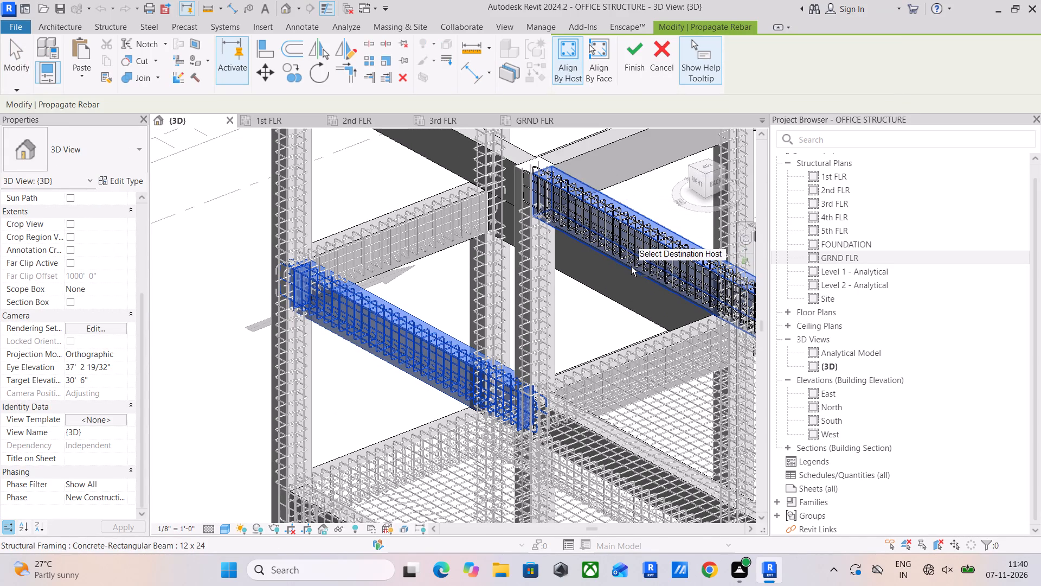
pyautogui.click(610, 293)
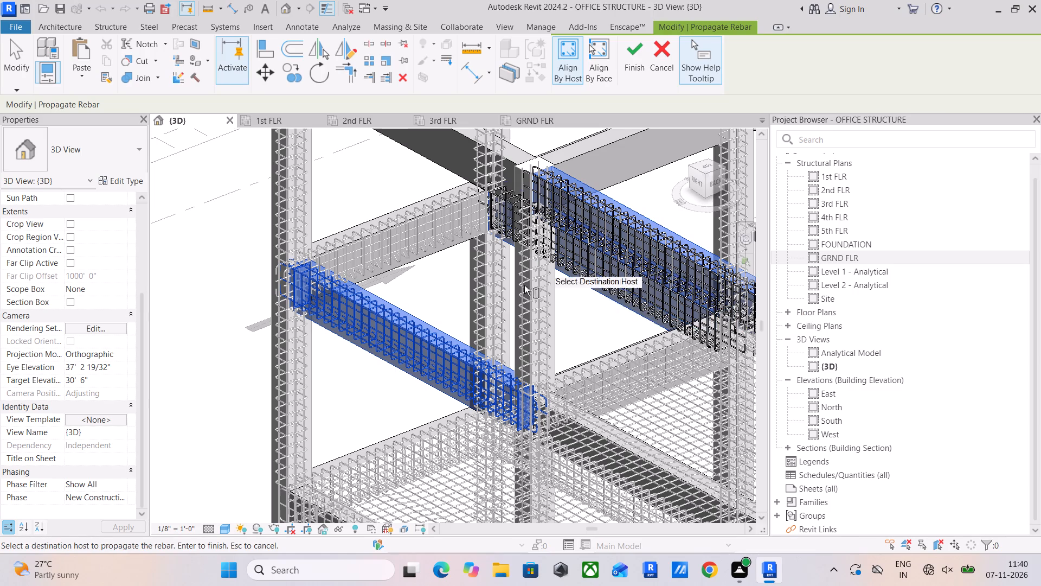
pyautogui.moveTo(461, 241); pyautogui.dragTo(488, 313, button='middle')
pyautogui.click(452, 183)
# Add the top-level corner side beam, the parallel inner beam and the adjoining cross beams as rebar destinations.
pyautogui.scroll(-2, 452, 183)
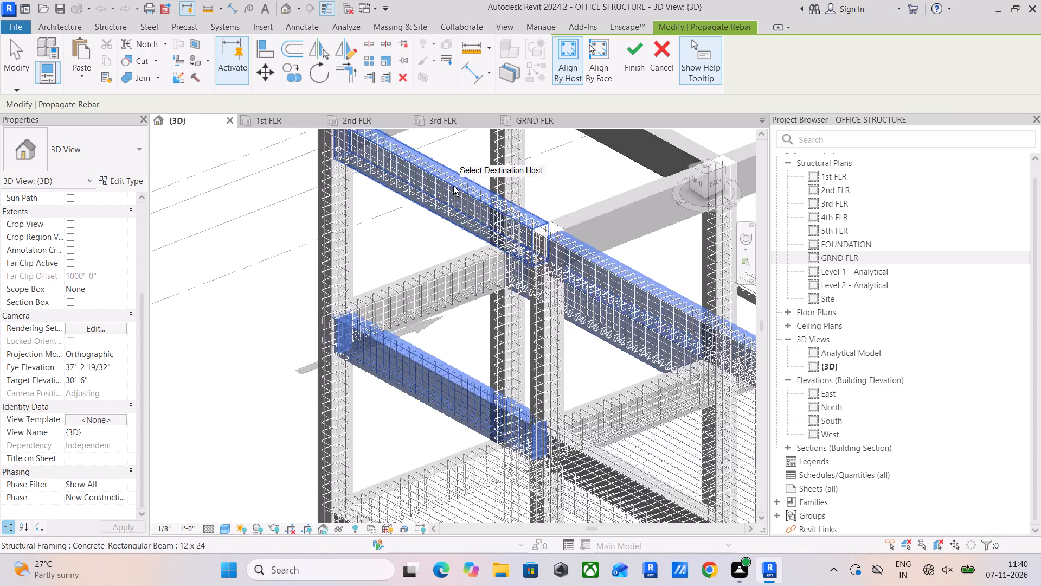
pyautogui.scroll(-2, 453, 186)
pyautogui.scroll(5, 383, 162)
pyautogui.keyDown('shift'); pyautogui.moveTo(388, 182); pyautogui.dragTo(415, 200, button='middle'); pyautogui.keyUp('shift')
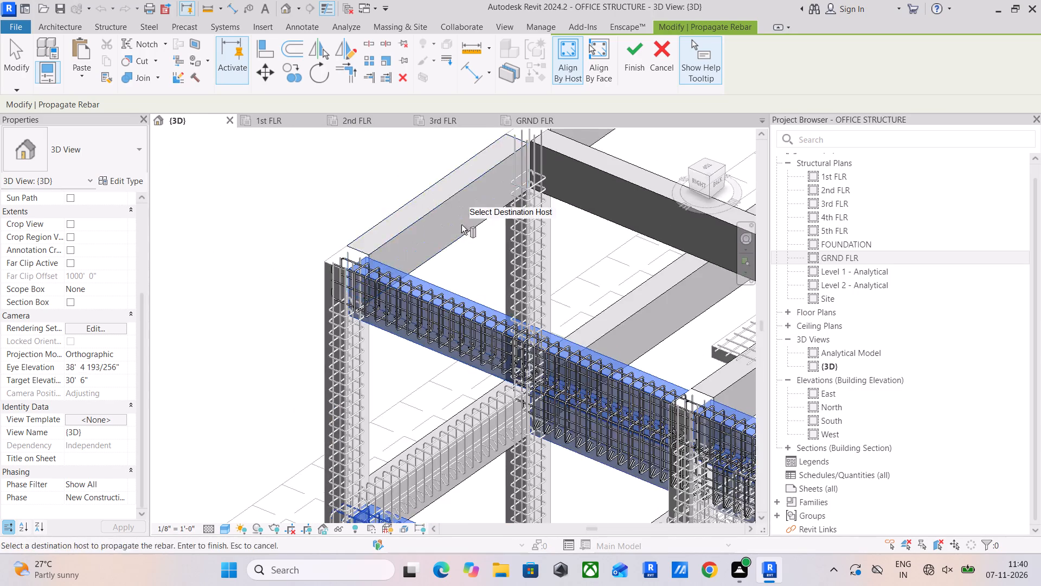
pyautogui.moveTo(461, 225); pyautogui.dragTo(402, 101, button='middle')
pyautogui.moveTo(252, 214); pyautogui.dragTo(249, 362, button='middle')
pyautogui.scroll(1, 247, 245)
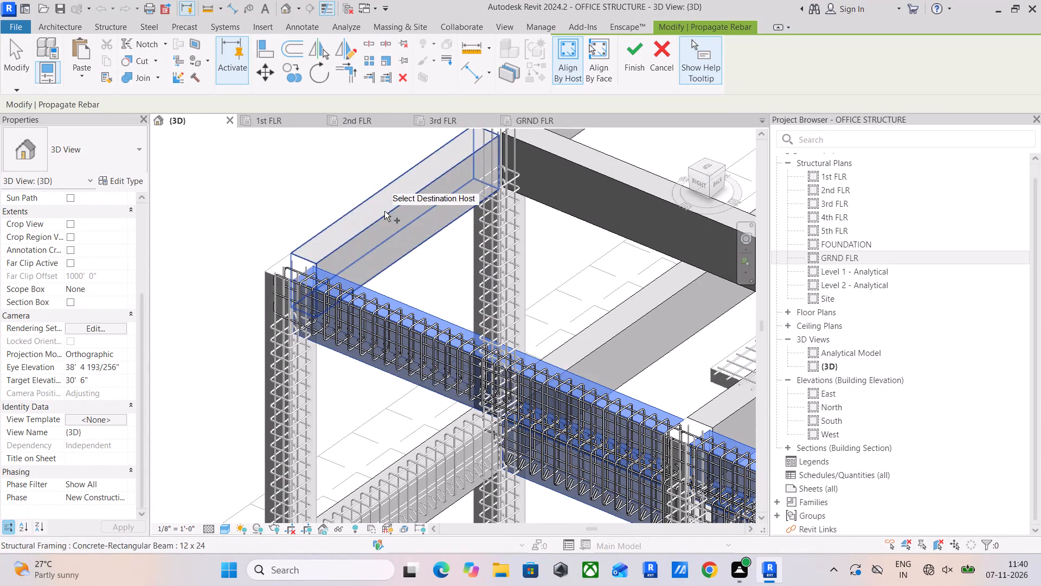
pyautogui.click(384, 211)
pyautogui.moveTo(456, 209); pyautogui.dragTo(318, 281, button='middle')
pyautogui.click(458, 244)
pyautogui.click(506, 385)
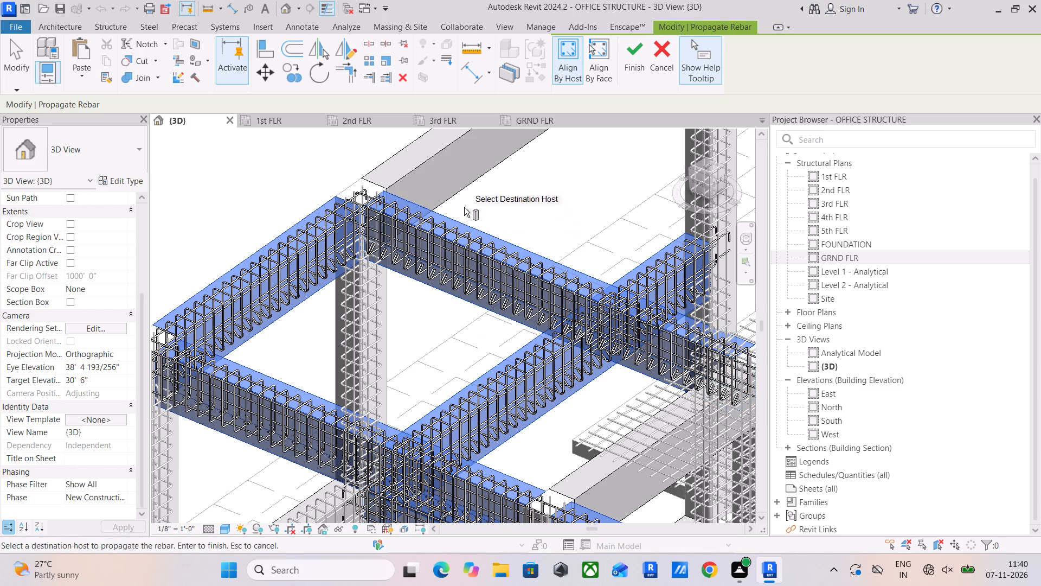
pyautogui.click(427, 155)
# Extend the rebar destinations to the short cross beam by the slab opening and the top-level beams leading to the far side.
pyautogui.scroll(-3, 428, 155)
pyautogui.moveTo(447, 174); pyautogui.dragTo(330, 158, button='middle')
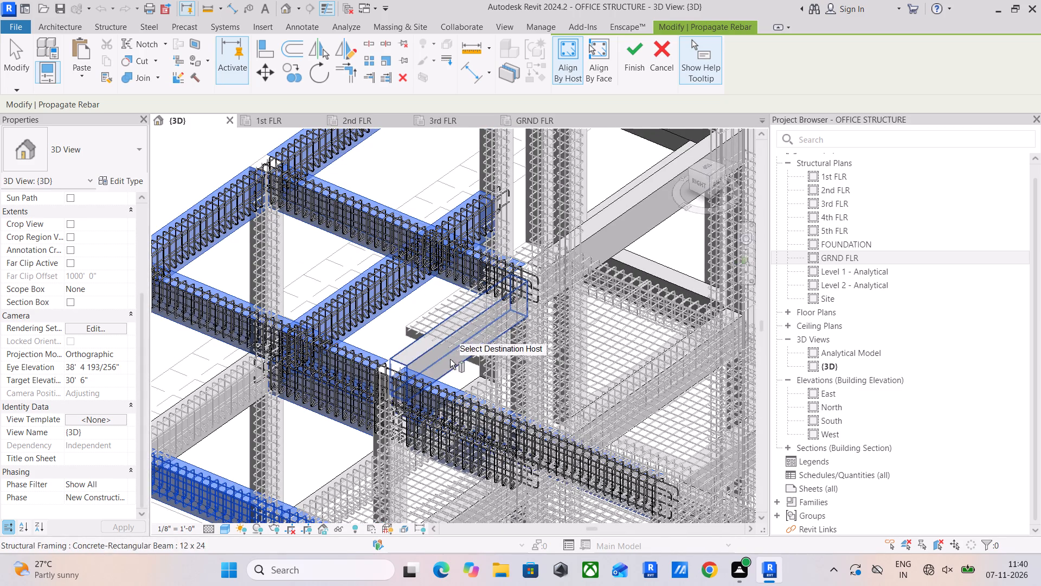
pyautogui.click(430, 346)
pyautogui.moveTo(447, 339); pyautogui.dragTo(350, 396, button='middle')
pyautogui.click(528, 267)
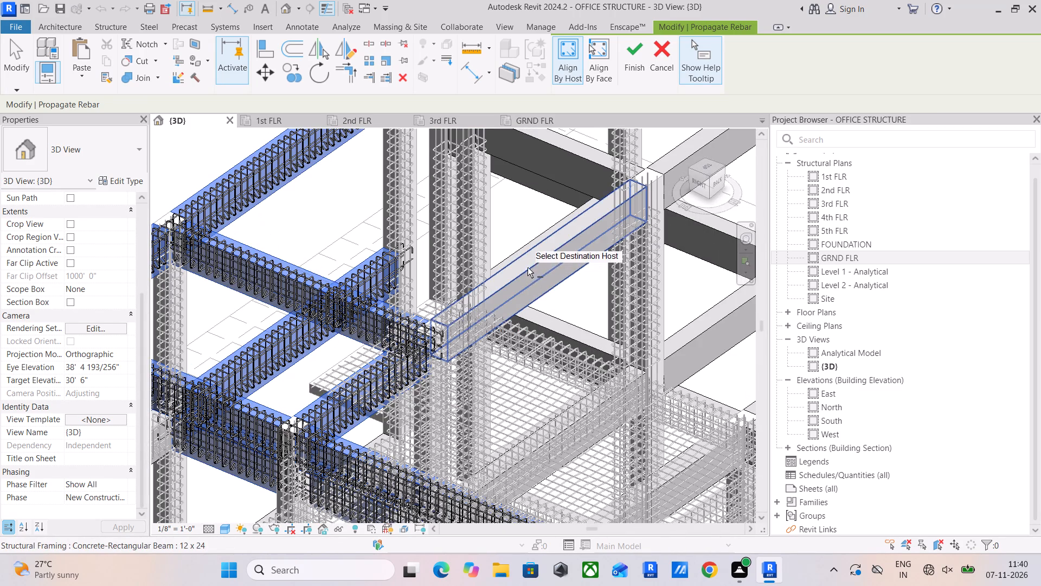
pyautogui.moveTo(519, 297); pyautogui.dragTo(493, 422, button='middle')
pyautogui.click(534, 264)
pyautogui.click(500, 198)
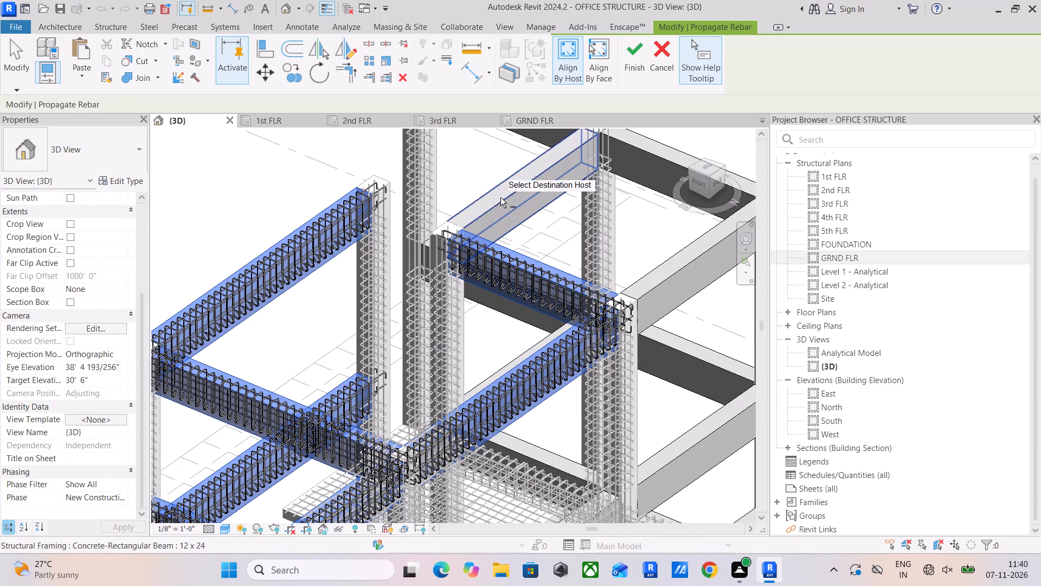
# Add the first two top-level beams along the far edge and the cross beam joining them to the inner beam line.
pyautogui.moveTo(492, 215); pyautogui.dragTo(451, 409, button='middle')
pyautogui.click(469, 310)
pyautogui.click(477, 300)
pyautogui.click(490, 294)
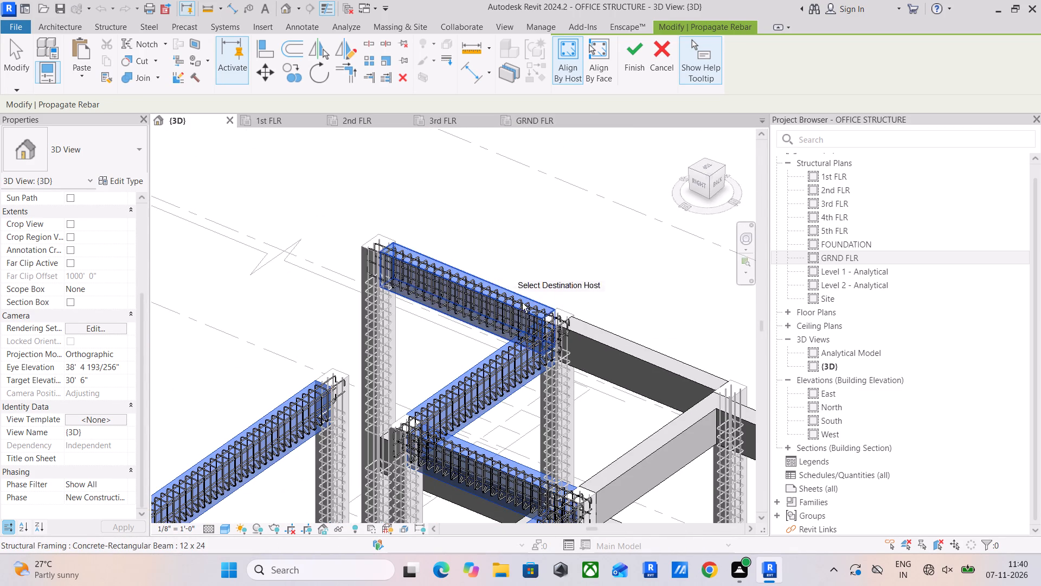
pyautogui.click(605, 345)
pyautogui.moveTo(599, 333); pyautogui.dragTo(529, 222, button='middle')
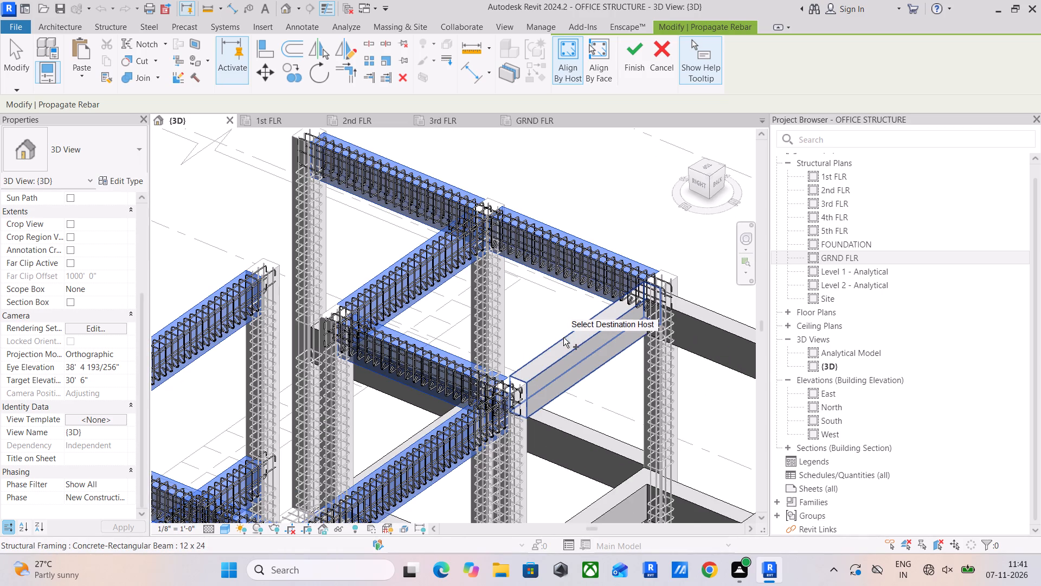
pyautogui.click(563, 337)
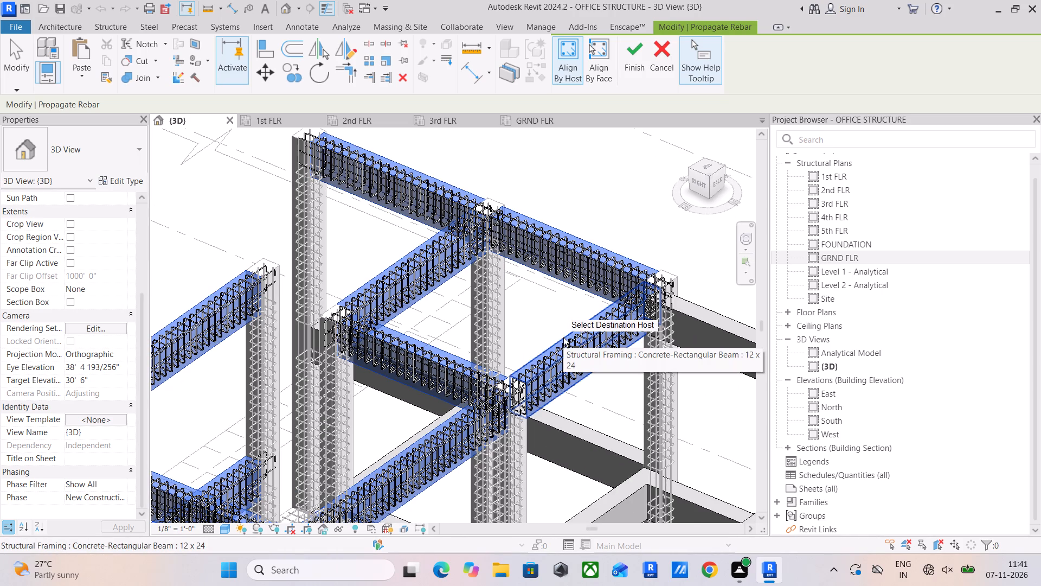
# Add the remaining top-level inner-line beams, their cross beams and the bare beam visible just below as rebar destinations.
pyautogui.click(576, 438)
pyautogui.moveTo(574, 424); pyautogui.dragTo(558, 343, button='middle')
pyautogui.click(389, 317)
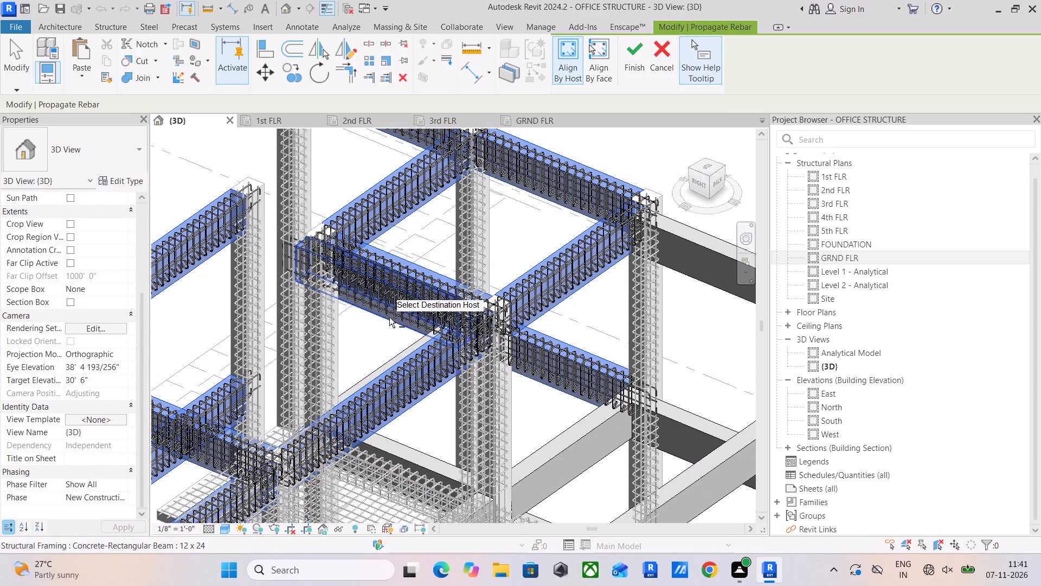
pyautogui.click(564, 443)
pyautogui.moveTo(569, 431); pyautogui.dragTo(567, 424, button='middle')
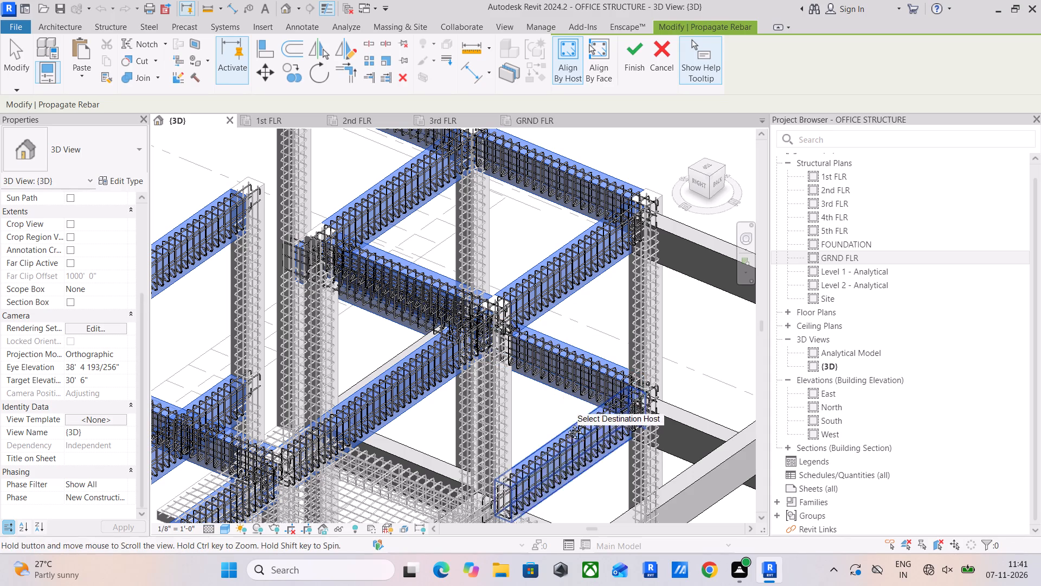
pyautogui.moveTo(567, 424); pyautogui.dragTo(497, 316, button='middle')
pyautogui.scroll(3, 543, 372)
pyautogui.click(616, 394)
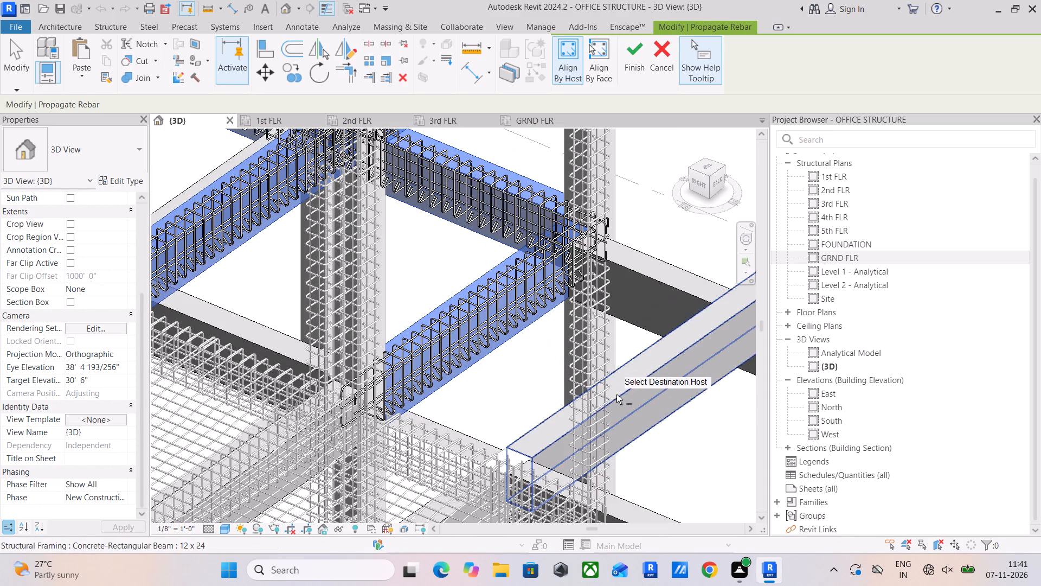
pyautogui.scroll(-1, 634, 387)
pyautogui.click(650, 298)
# Add the remaining top-level far-edge beams and the end beam at their outer corner as rebar destinations.
pyautogui.scroll(-3, 650, 300)
pyautogui.moveTo(649, 312); pyautogui.dragTo(507, 439, button='middle')
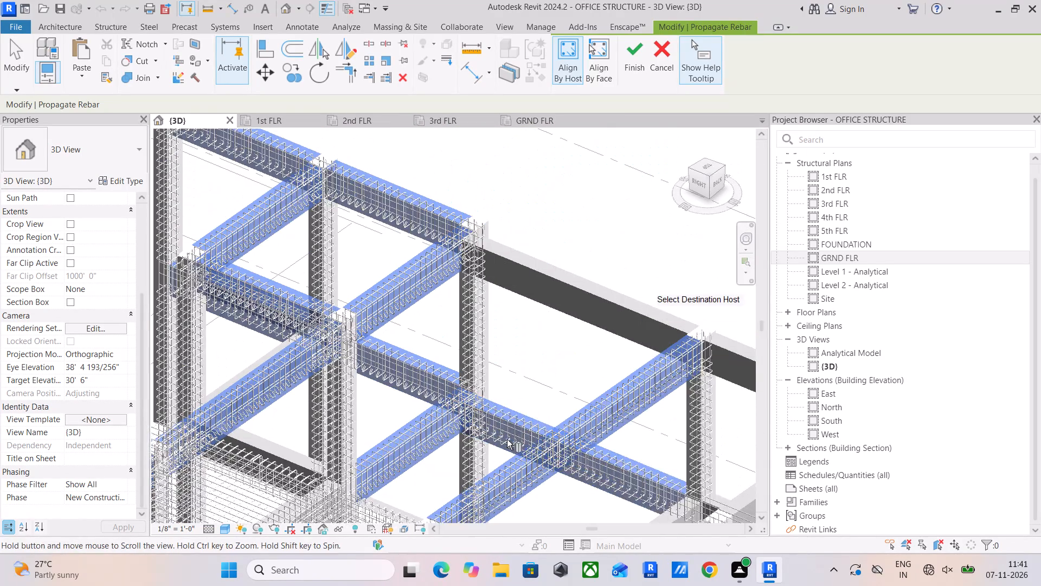
pyautogui.click(567, 300)
pyautogui.click(601, 297)
pyautogui.scroll(-3, 603, 312)
pyautogui.moveTo(613, 318); pyautogui.dragTo(427, 279, button='middle')
pyautogui.click(526, 310)
pyautogui.click(549, 376)
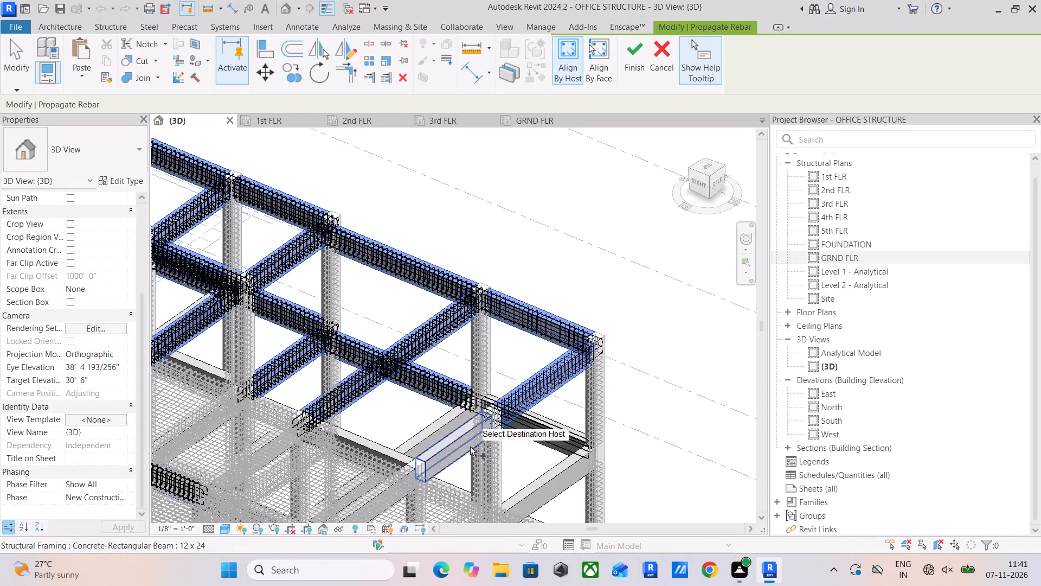
# Add the bare beams around the building's end bays, including the end beam one level below the top, as rebar destinations.
pyautogui.click(452, 443)
pyautogui.click(429, 426)
pyautogui.moveTo(430, 426); pyautogui.dragTo(466, 329, button='middle')
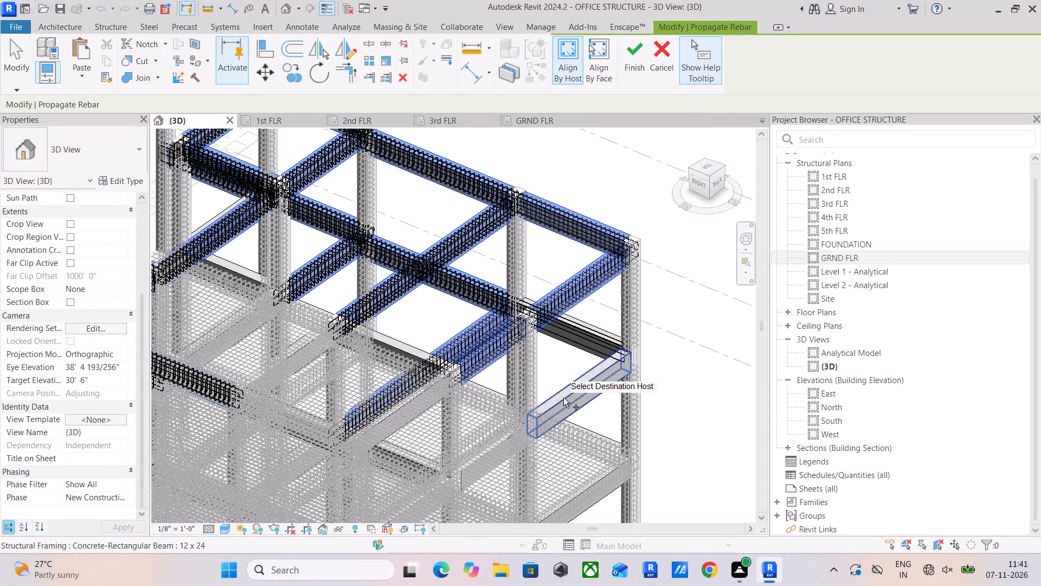
pyautogui.click(563, 398)
pyautogui.click(403, 412)
# Add the bare short cross beam and end beam at the top, plus the matching bare beams one level below, as rebar destinations.
pyautogui.moveTo(407, 411); pyautogui.dragTo(460, 312, button='middle')
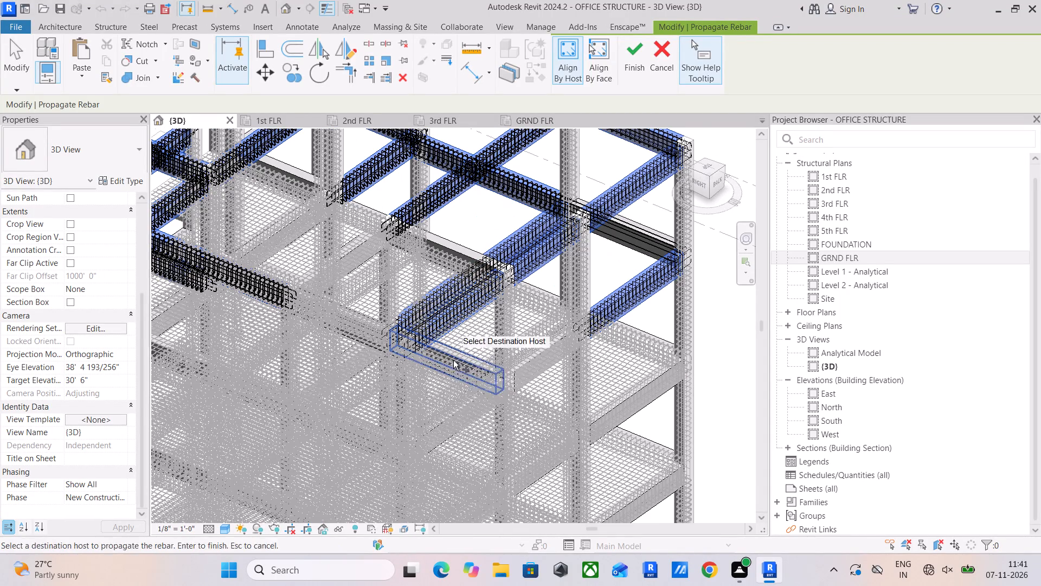
pyautogui.scroll(-2, 358, 378)
pyautogui.keyDown('shift'); pyautogui.moveTo(363, 379); pyautogui.dragTo(389, 377, button='middle'); pyautogui.keyUp('shift')
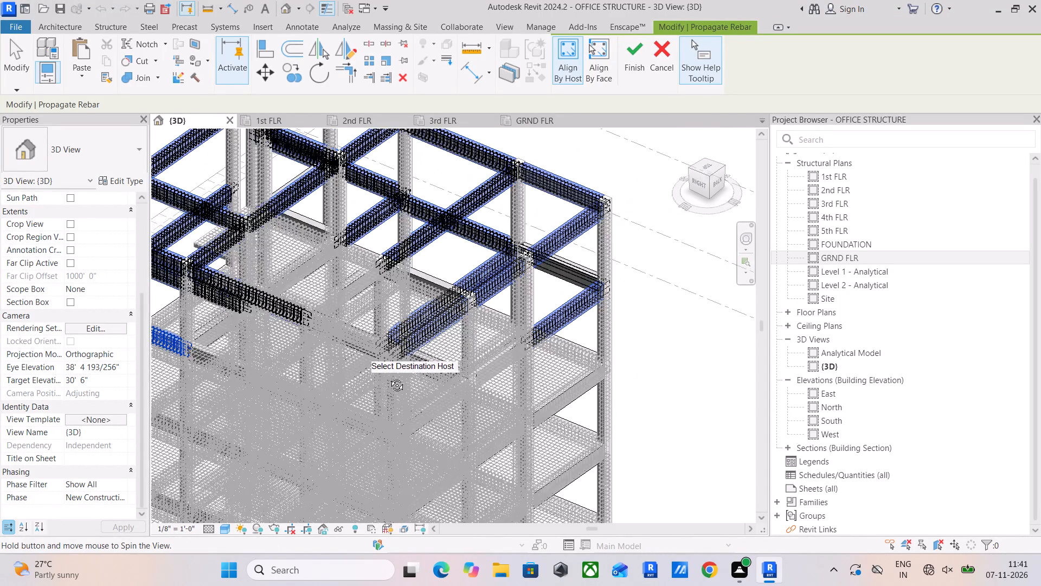
pyautogui.keyDown('shift'); pyautogui.moveTo(389, 377); pyautogui.dragTo(519, 320, button='middle'); pyautogui.keyUp('shift')
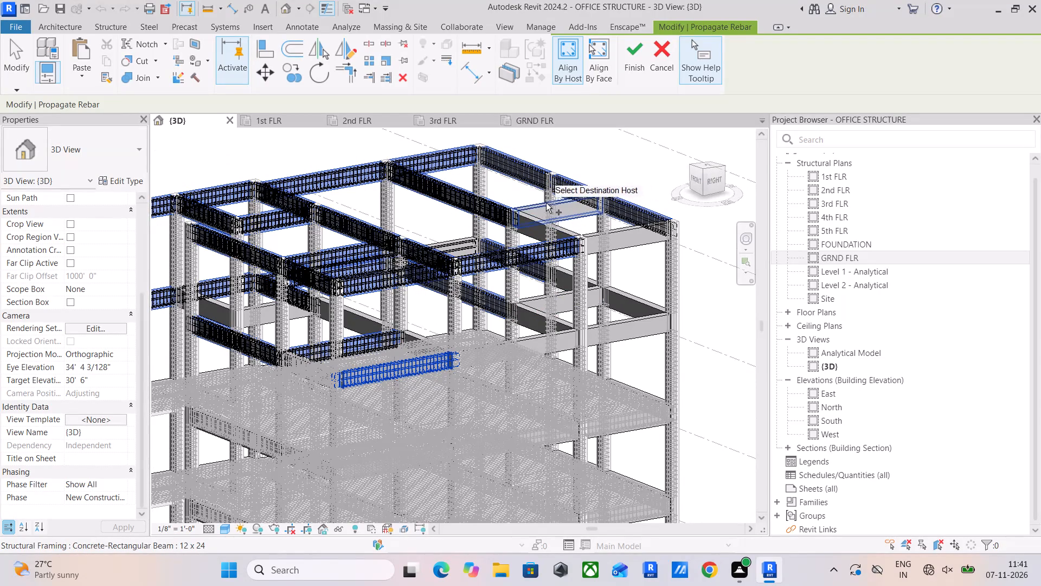
pyautogui.click(544, 201)
pyautogui.click(594, 231)
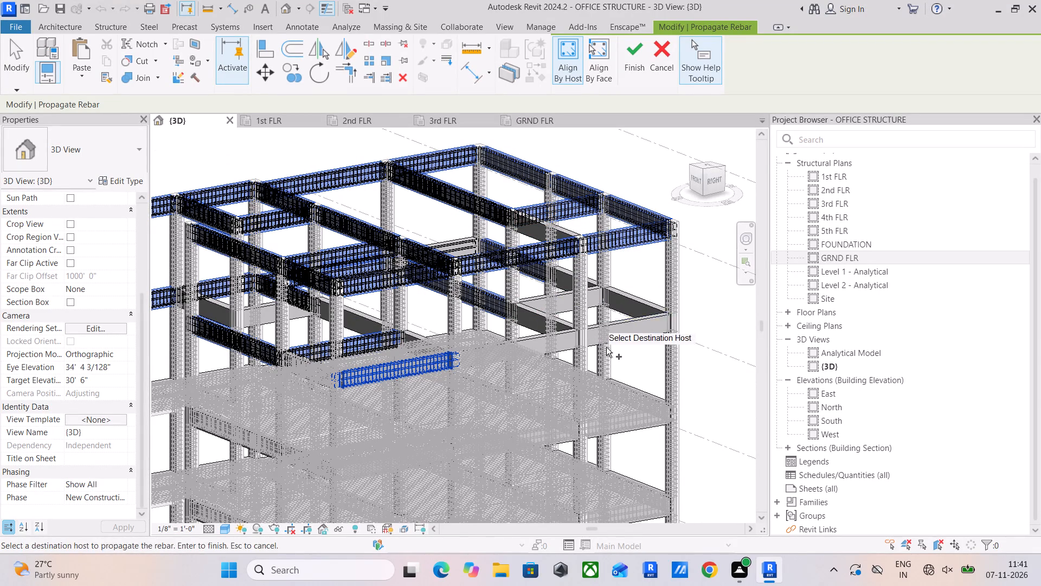
pyautogui.click(618, 327)
pyautogui.click(590, 296)
pyautogui.click(618, 295)
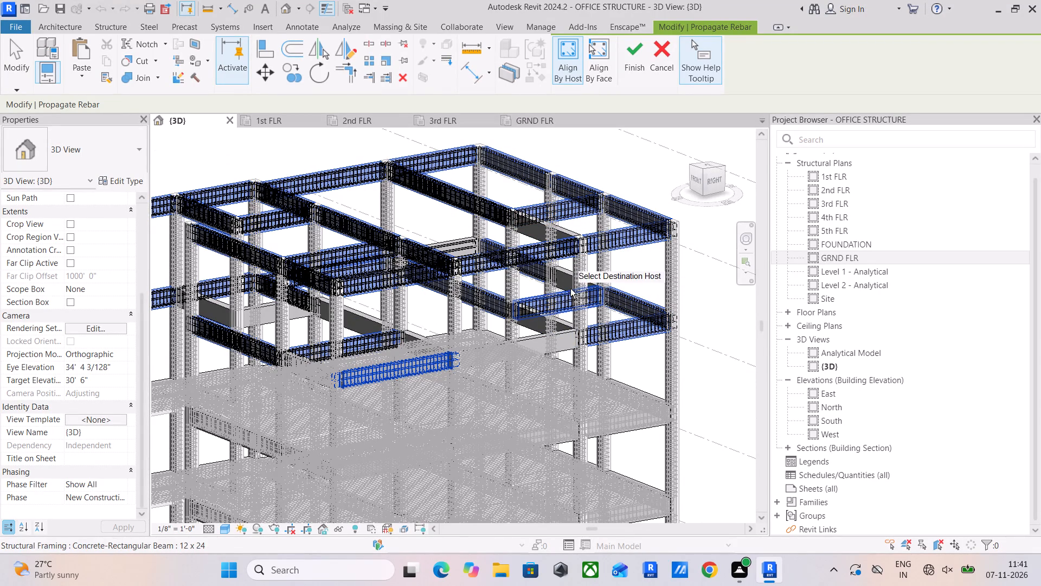
pyautogui.click(565, 275)
# Add the bare inner top-level beam, the beam in line with the source beam, and two bare lower-level beams as rebar destinations.
pyautogui.moveTo(551, 296); pyautogui.dragTo(551, 336, button='middle')
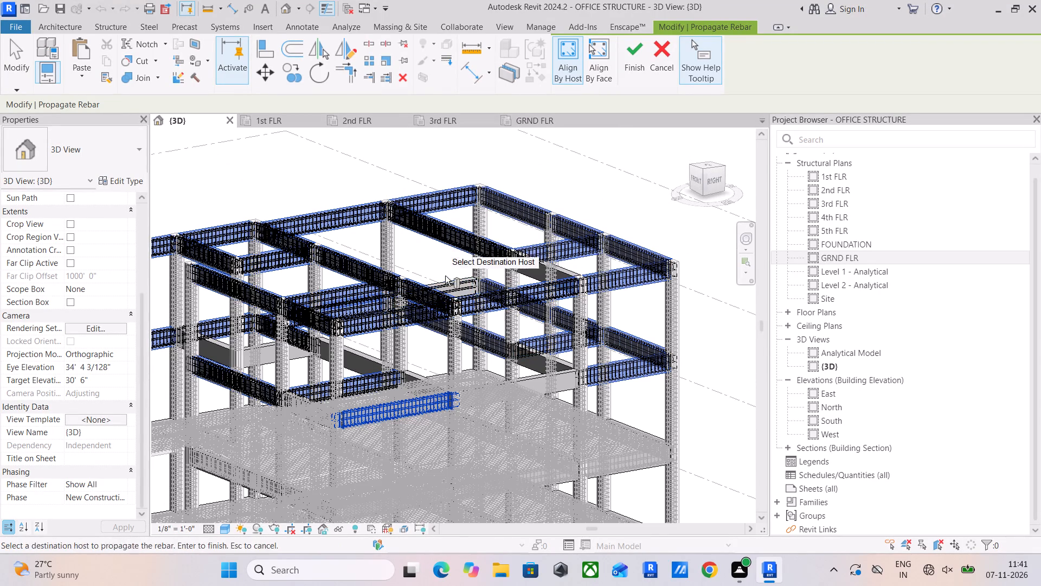
pyautogui.scroll(8, 432, 267)
pyautogui.click(496, 310)
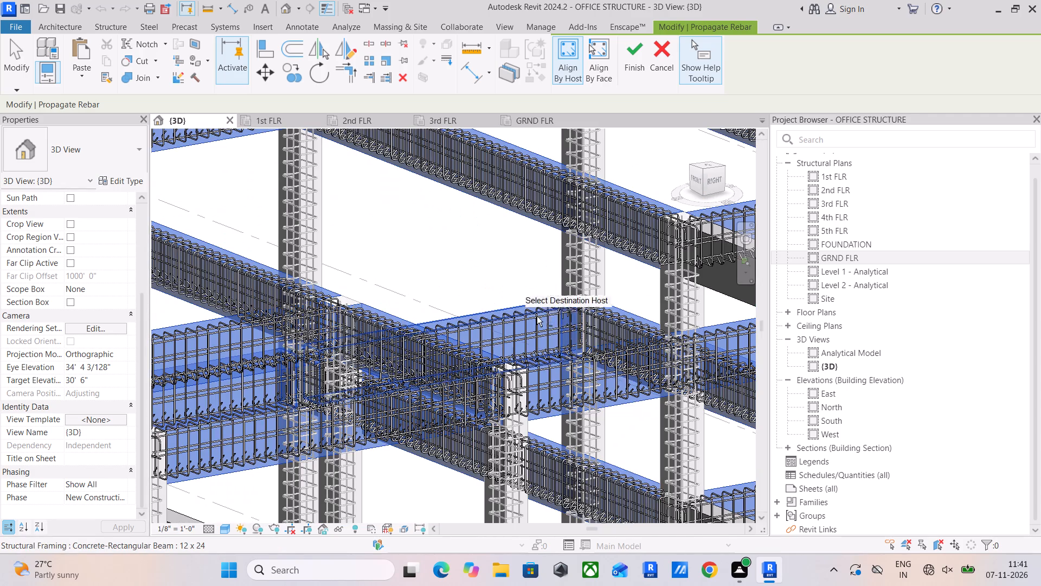
pyautogui.scroll(-3, 581, 328)
pyautogui.moveTo(583, 329); pyautogui.dragTo(542, 186, button='middle')
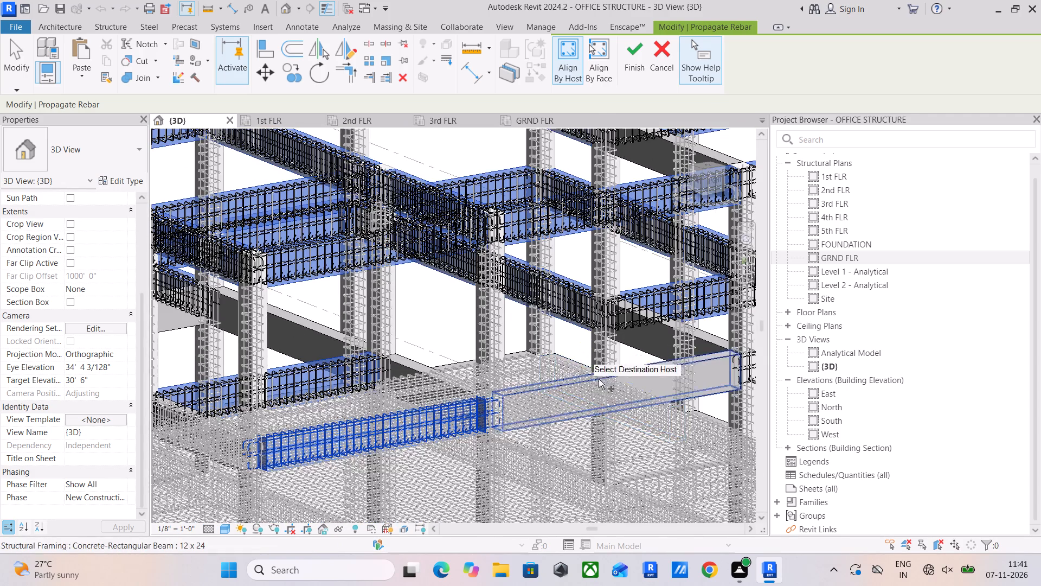
pyautogui.click(635, 372)
pyautogui.scroll(-2, 628, 367)
pyautogui.moveTo(628, 367); pyautogui.dragTo(628, 309, button='middle')
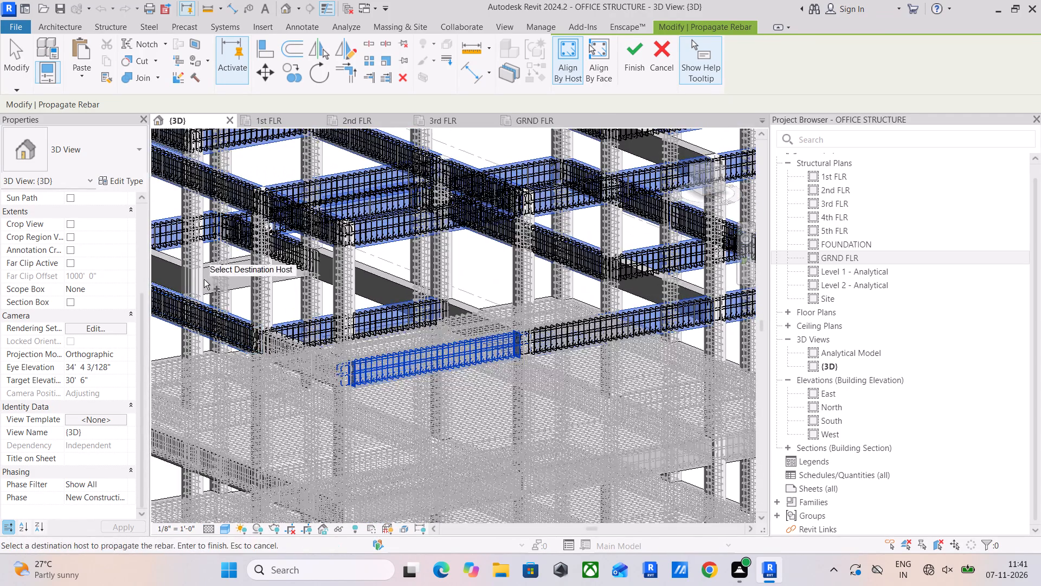
pyautogui.click(213, 265)
pyautogui.moveTo(216, 268); pyautogui.dragTo(339, 292, button='middle')
pyautogui.click(290, 283)
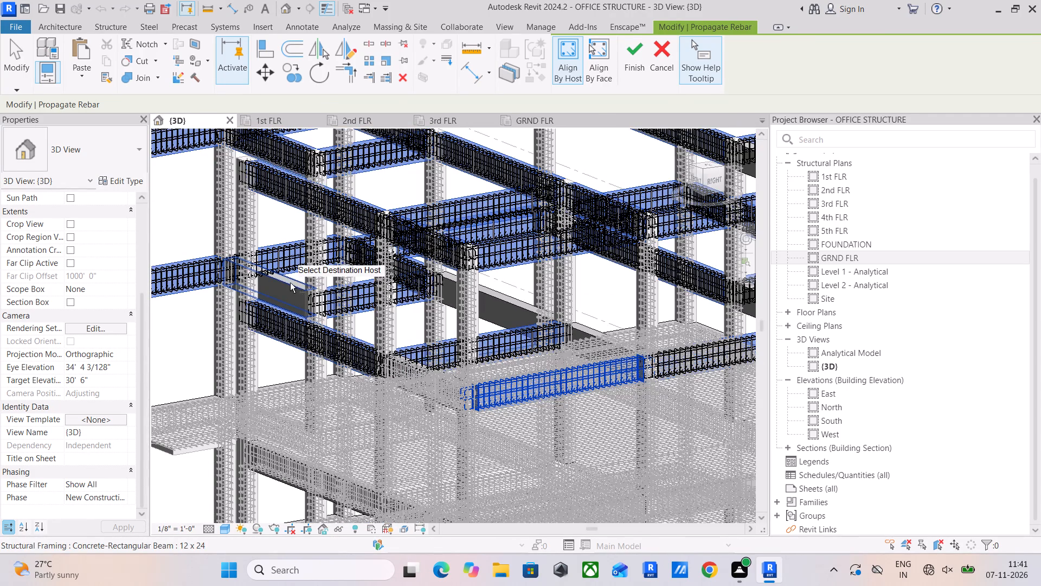
# Add the remaining bare long beams of the lower level and the last bare top-level beam as rebar destinations.
pyautogui.scroll(-3, 290, 284)
pyautogui.moveTo(290, 287); pyautogui.dragTo(394, 276, button='middle')
pyautogui.moveTo(464, 321); pyautogui.dragTo(353, 359, button='middle')
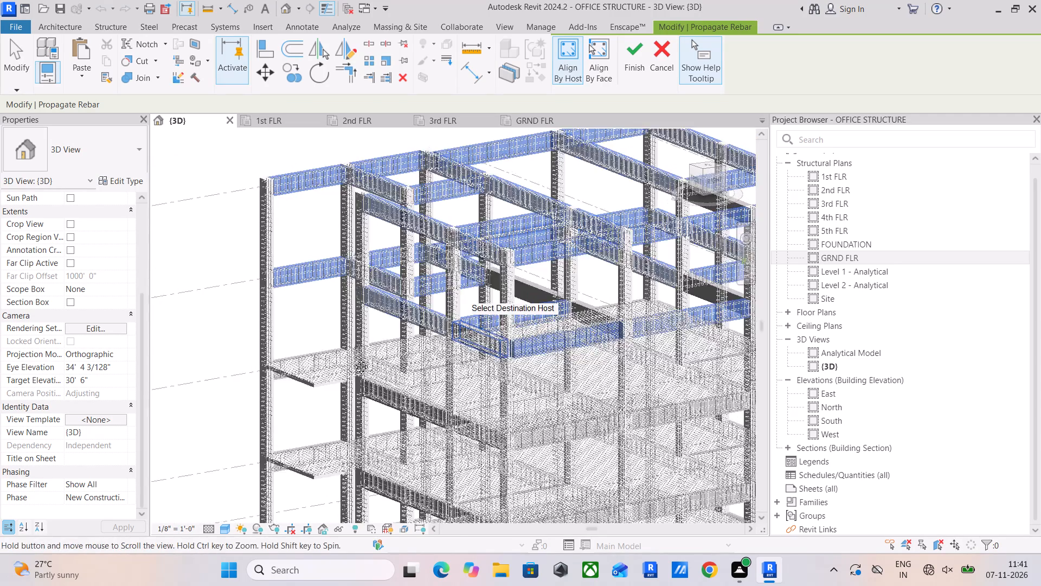
pyautogui.moveTo(353, 359); pyautogui.dragTo(336, 388, button='middle')
pyautogui.keyDown('shift'); pyautogui.moveTo(438, 387); pyautogui.dragTo(451, 396, button='middle'); pyautogui.keyUp('shift')
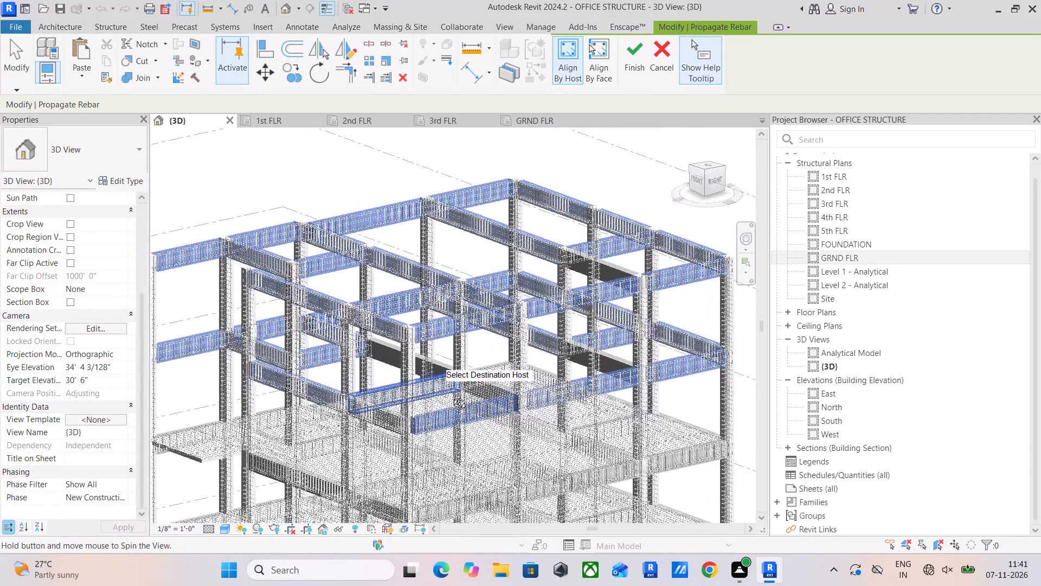
pyautogui.keyDown('shift'); pyautogui.moveTo(451, 396); pyautogui.dragTo(520, 385, button='middle'); pyautogui.keyUp('shift')
pyautogui.click(684, 326)
pyautogui.click(647, 366)
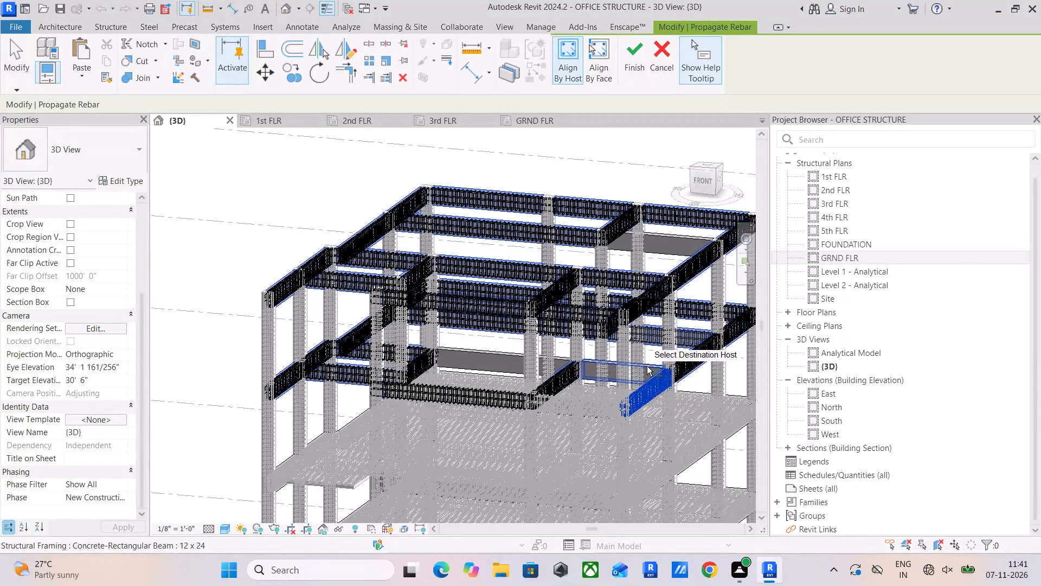
pyautogui.click(487, 357)
pyautogui.moveTo(551, 377); pyautogui.dragTo(499, 398, button='middle')
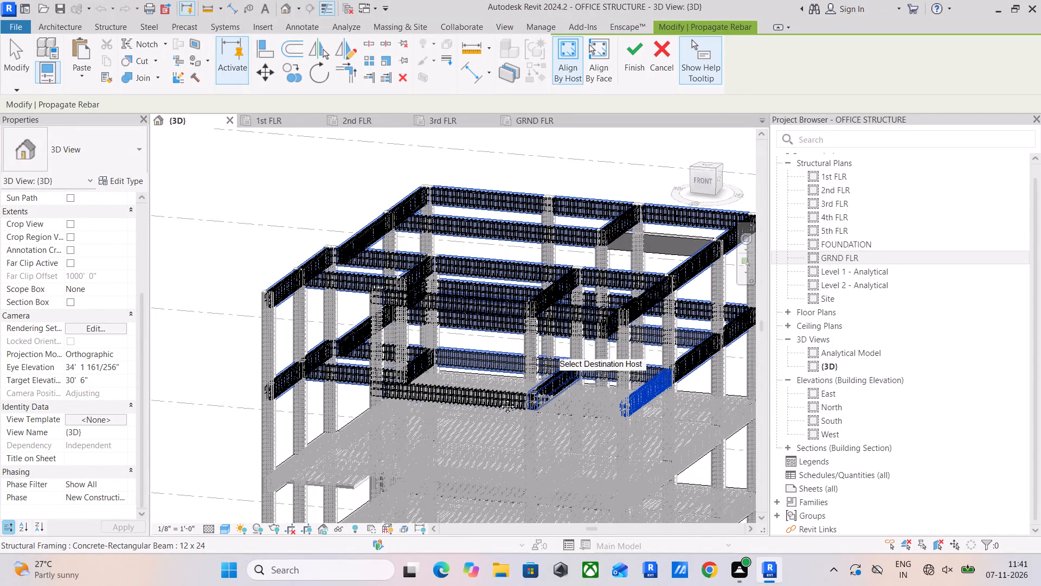
pyautogui.moveTo(499, 398); pyautogui.dragTo(408, 447, button='middle')
pyautogui.click(529, 313)
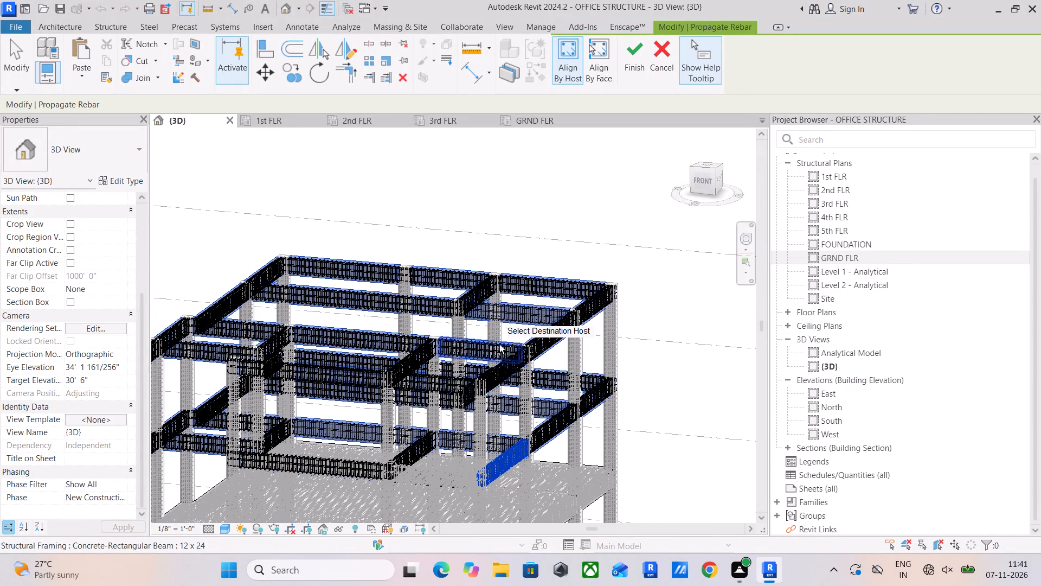
# Check the two upper levels for missed beams and finish propagating the rebar to the selected beams.
pyautogui.keyDown('shift'); pyautogui.moveTo(499, 346); pyautogui.dragTo(372, 441, button='middle'); pyautogui.keyUp('shift')
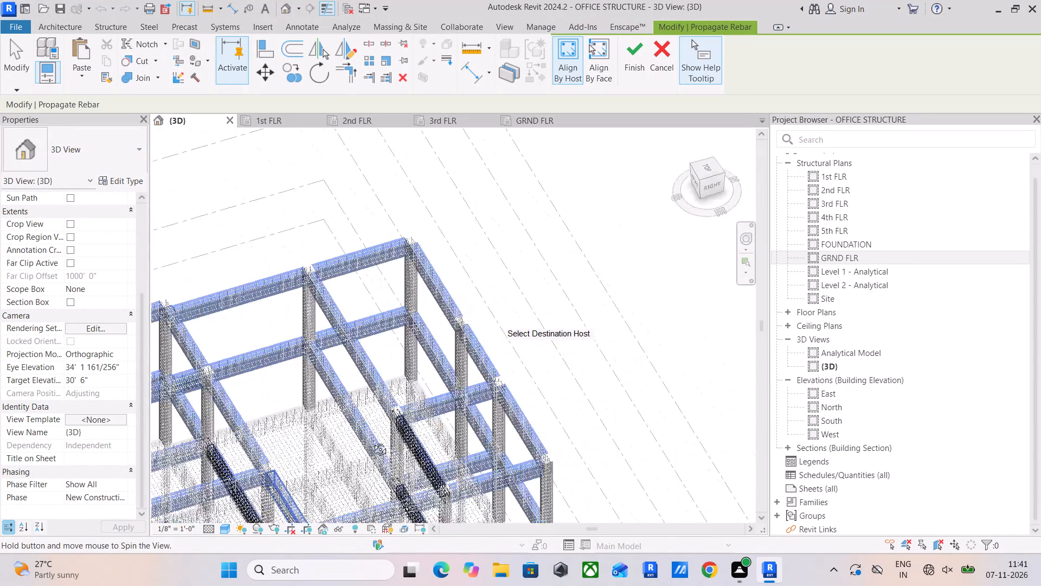
pyautogui.keyDown('shift'); pyautogui.moveTo(372, 441); pyautogui.dragTo(202, 373, button='middle'); pyautogui.keyUp('shift')
pyautogui.scroll(-2, 215, 363)
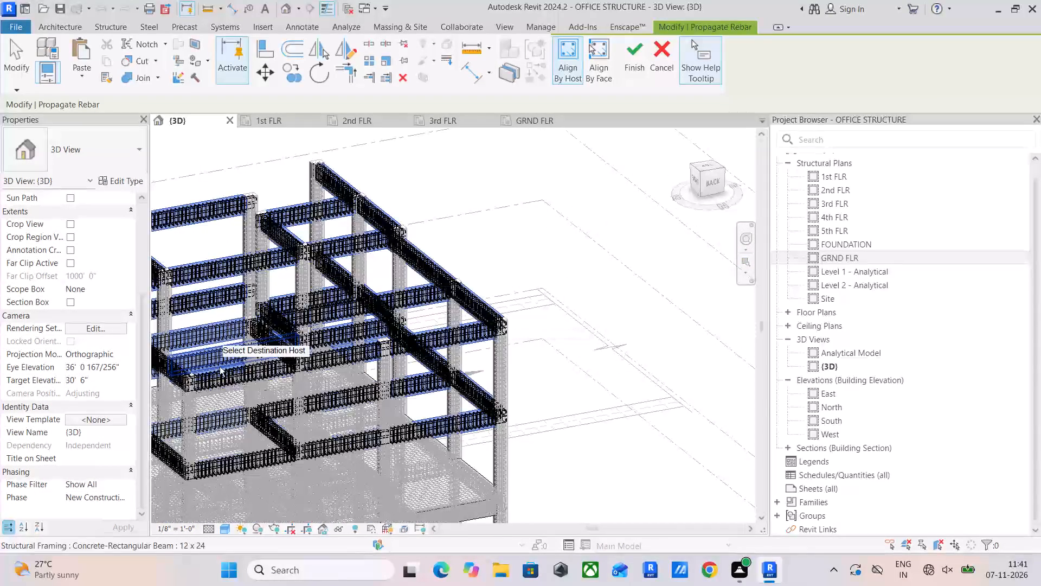
pyautogui.scroll(-2, 220, 367)
pyautogui.moveTo(253, 370); pyautogui.dragTo(481, 315, button='middle')
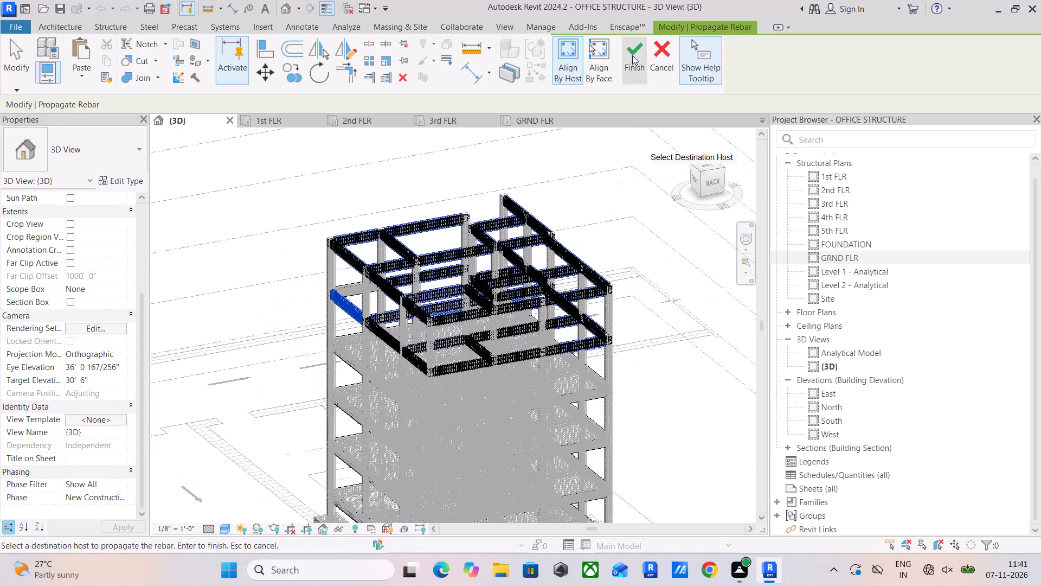
pyautogui.click(632, 55)
pyautogui.scroll(4, 330, 275)
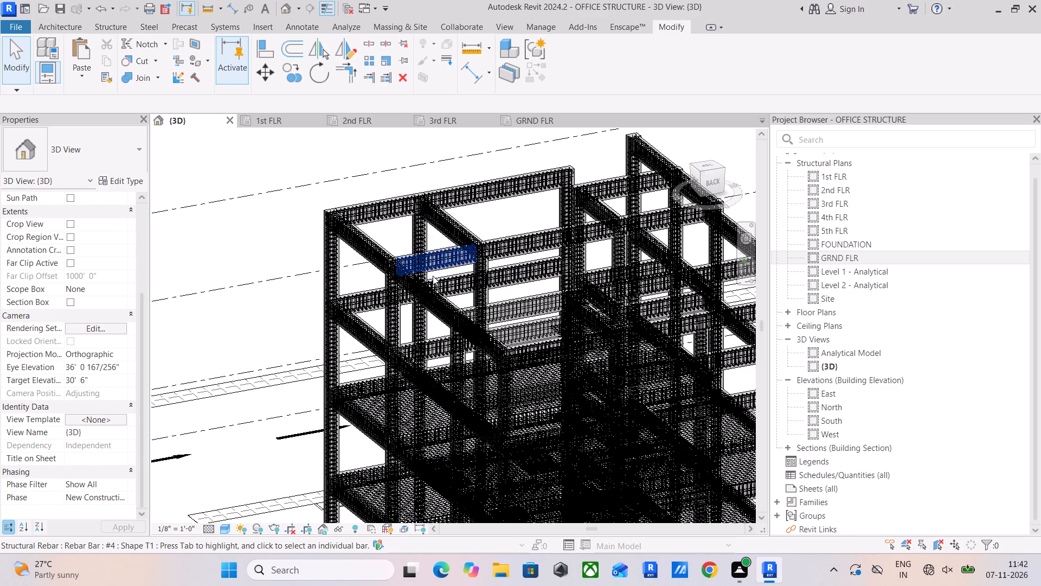
pyautogui.scroll(-2, 420, 230)
pyautogui.moveTo(477, 278); pyautogui.dragTo(495, 206, button='middle')
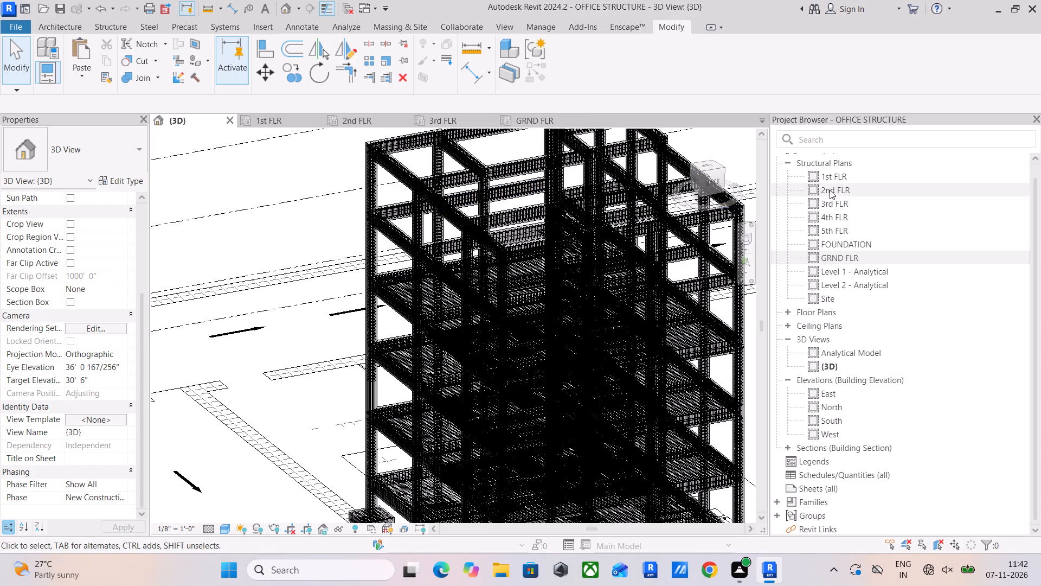
# Open the 4th FLR structural plan and set its visual style to Wireframe.
pyautogui.doubleClick(828, 214)
pyautogui.scroll(4, 424, 289)
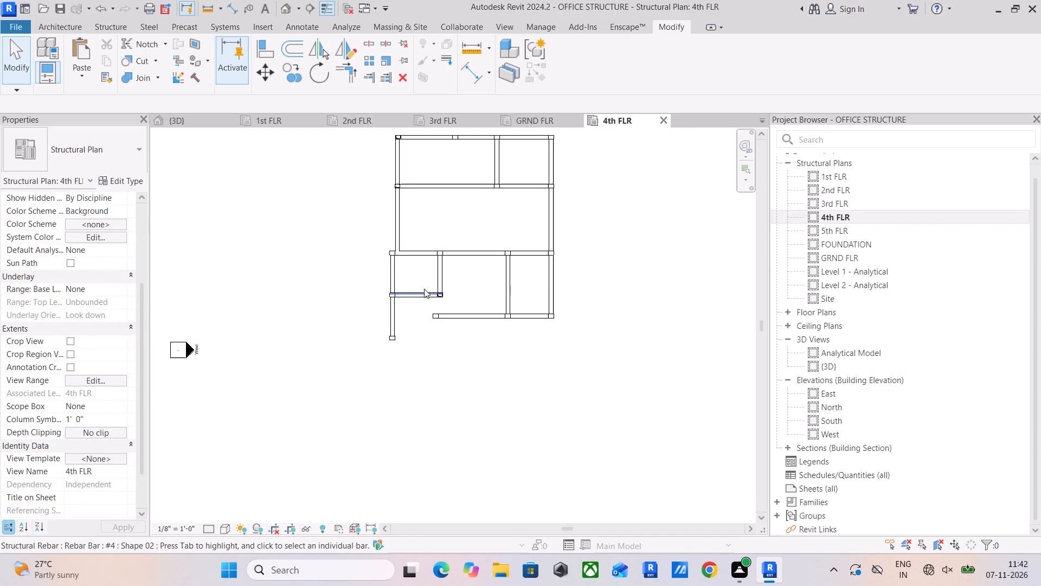
pyautogui.scroll(4, 369, 272)
pyautogui.click(224, 527)
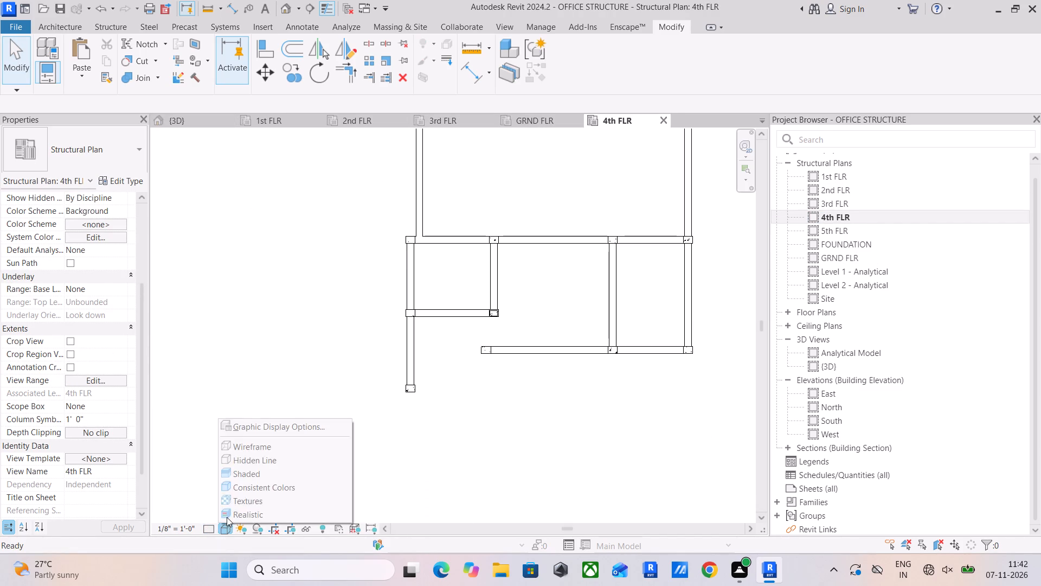
pyautogui.click(253, 446)
pyautogui.moveTo(337, 327); pyautogui.dragTo(193, 487, button='middle')
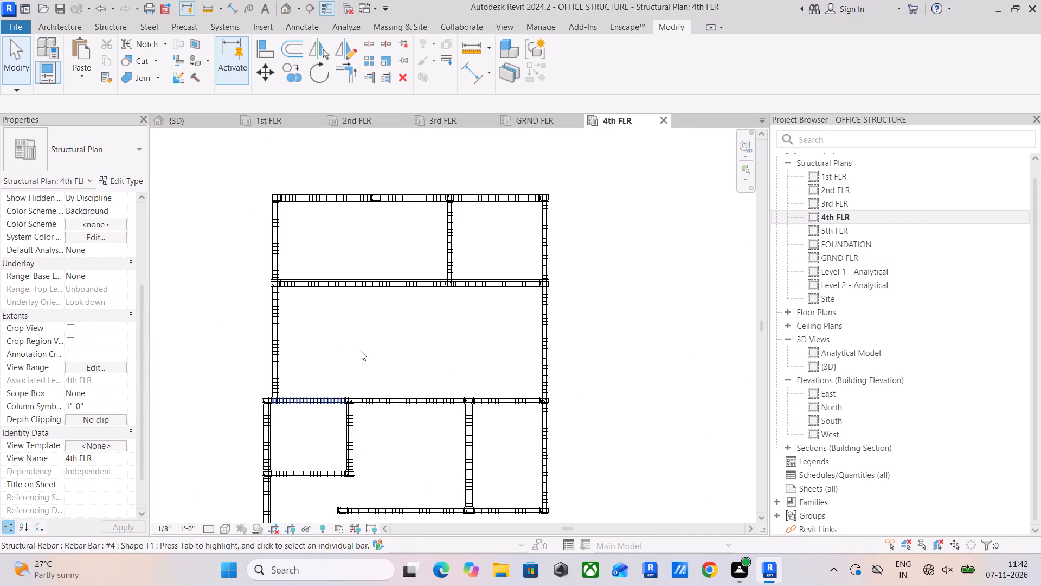
pyautogui.moveTo(375, 353); pyautogui.dragTo(473, 288, button='middle')
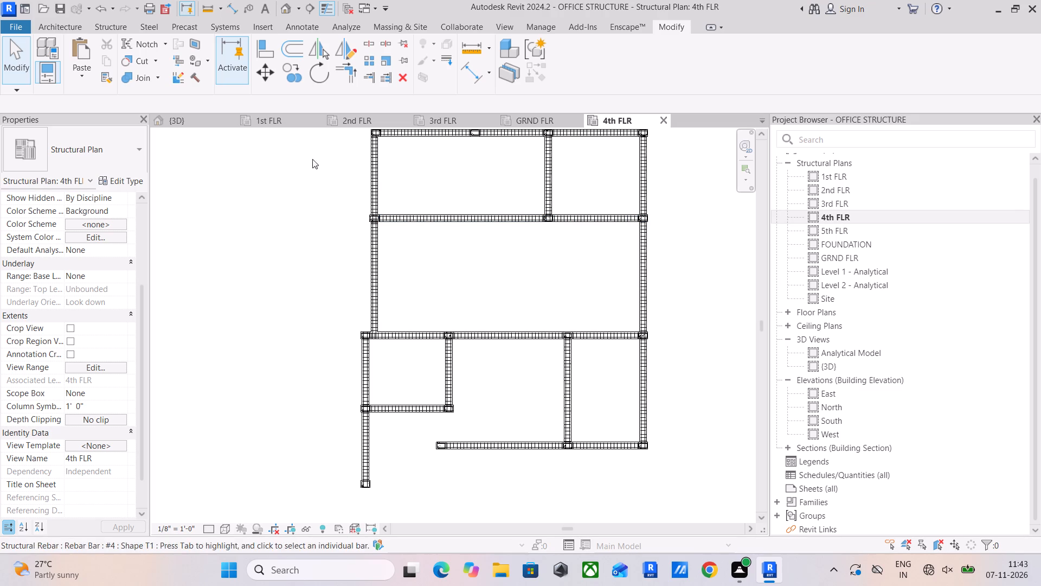
# Create a rectangular 6" Foundation Slab, about 15' 11" by 14' 8", between the inner beam faces of the lower middle bay on 4th FLR.
pyautogui.click(70, 24)
pyautogui.click(126, 29)
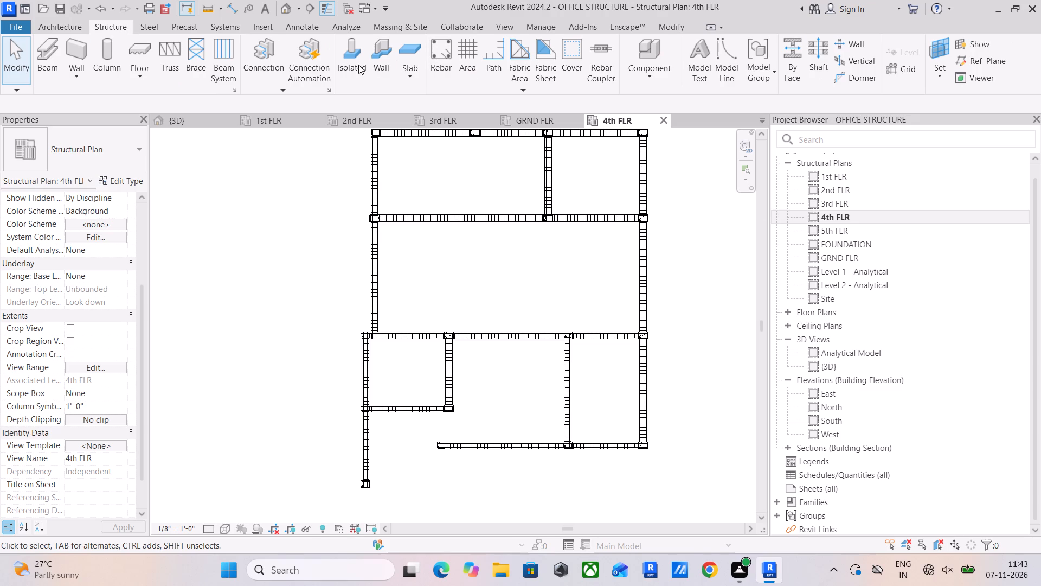
pyautogui.click(416, 58)
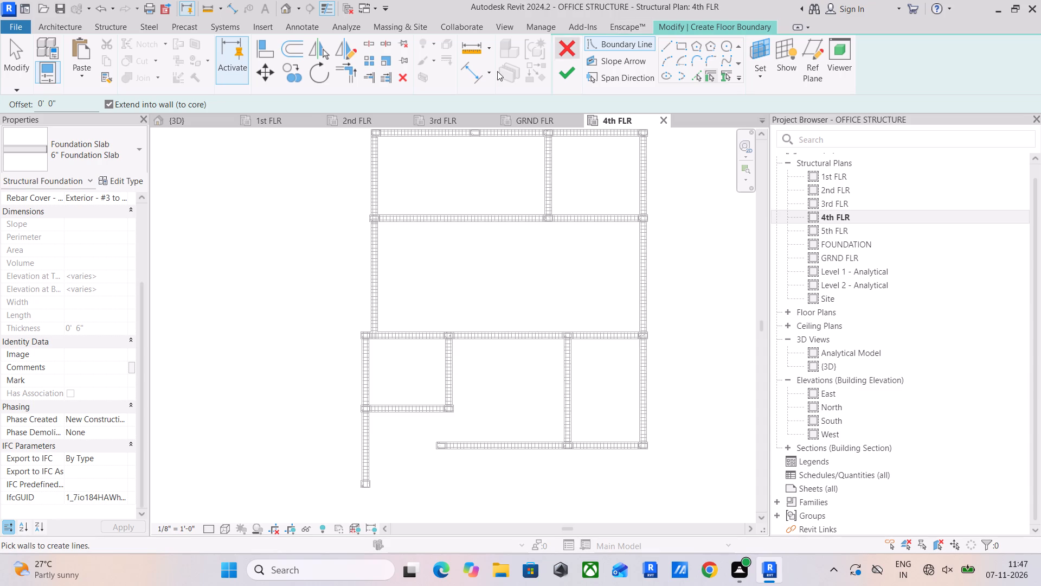
pyautogui.click(677, 42)
pyautogui.scroll(3, 499, 303)
pyautogui.moveTo(330, 335); pyautogui.dragTo(420, 246, button='middle')
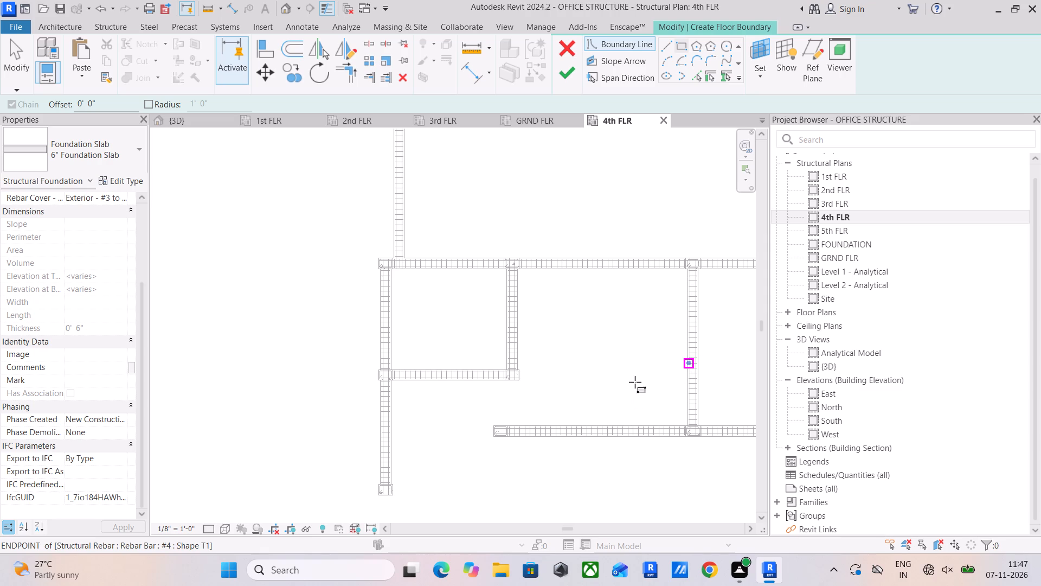
pyautogui.scroll(4, 657, 378)
pyautogui.scroll(9, 716, 466)
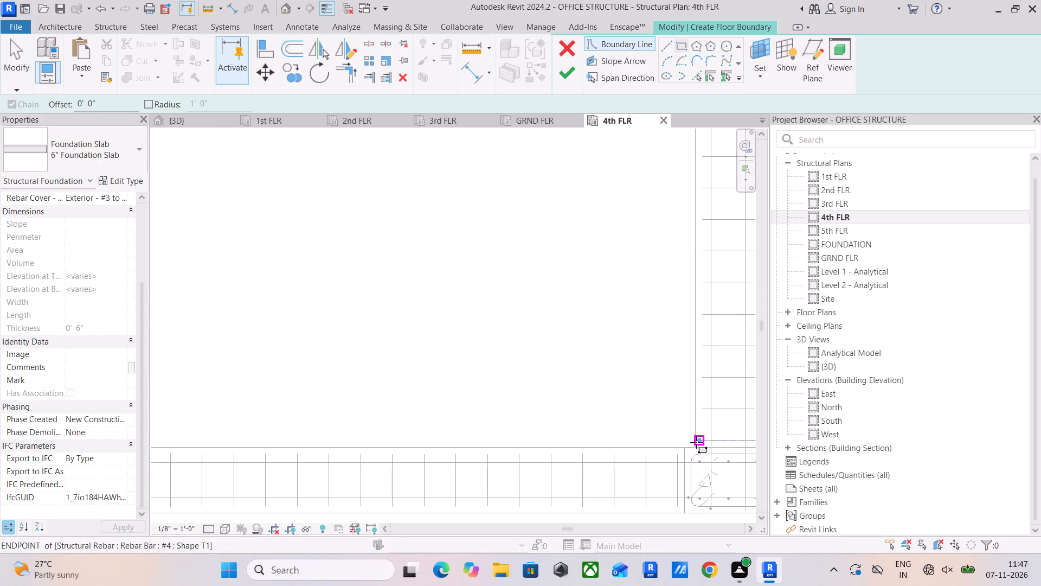
pyautogui.click(696, 446)
pyautogui.scroll(-9, 526, 358)
pyautogui.moveTo(516, 362); pyautogui.dragTo(735, 511, button='middle')
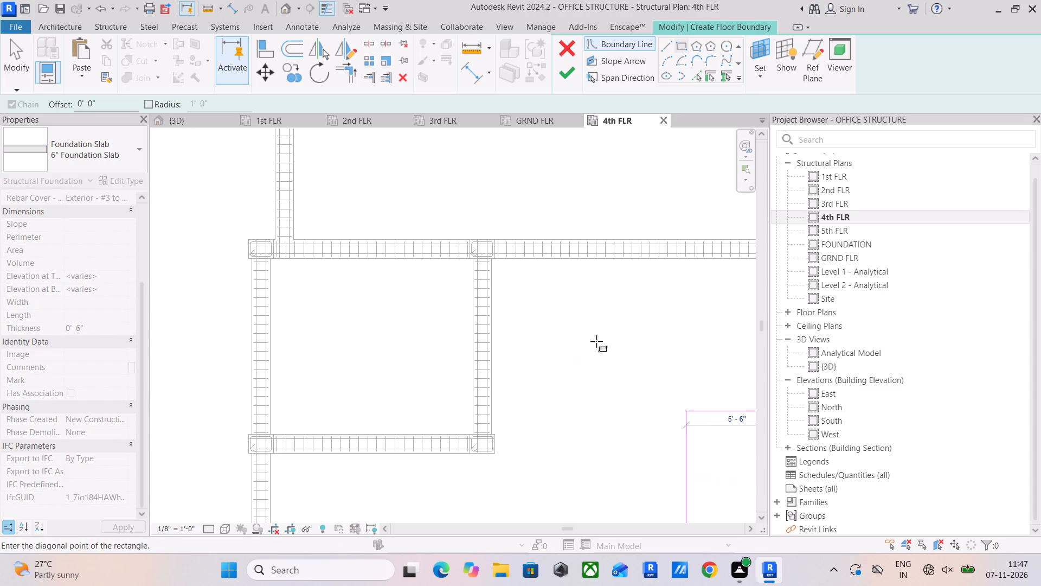
pyautogui.scroll(9, 489, 271)
pyautogui.click(496, 250)
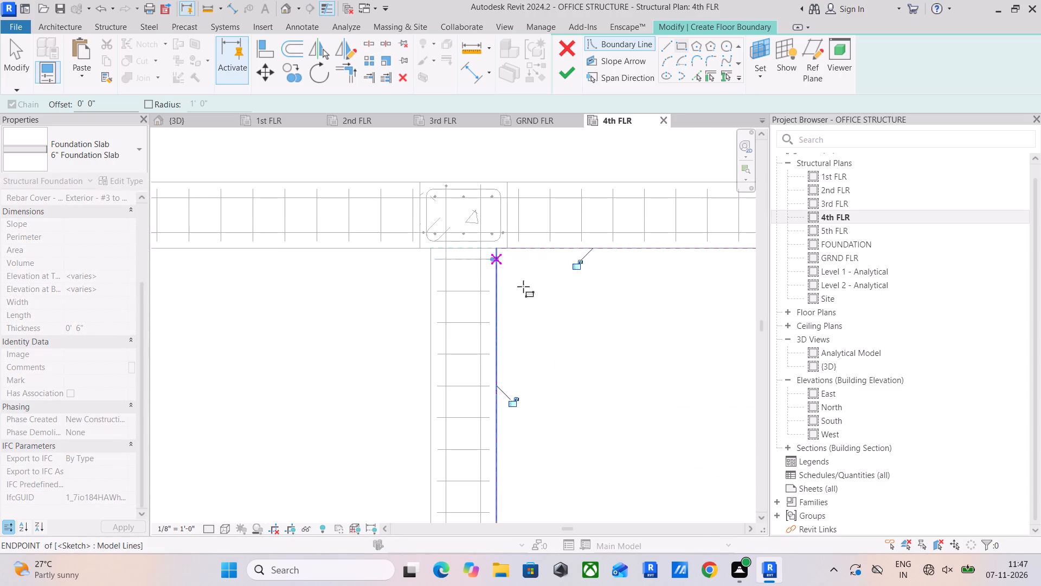
pyautogui.scroll(-9, 681, 398)
pyautogui.moveTo(681, 398); pyautogui.dragTo(421, 301, button='middle')
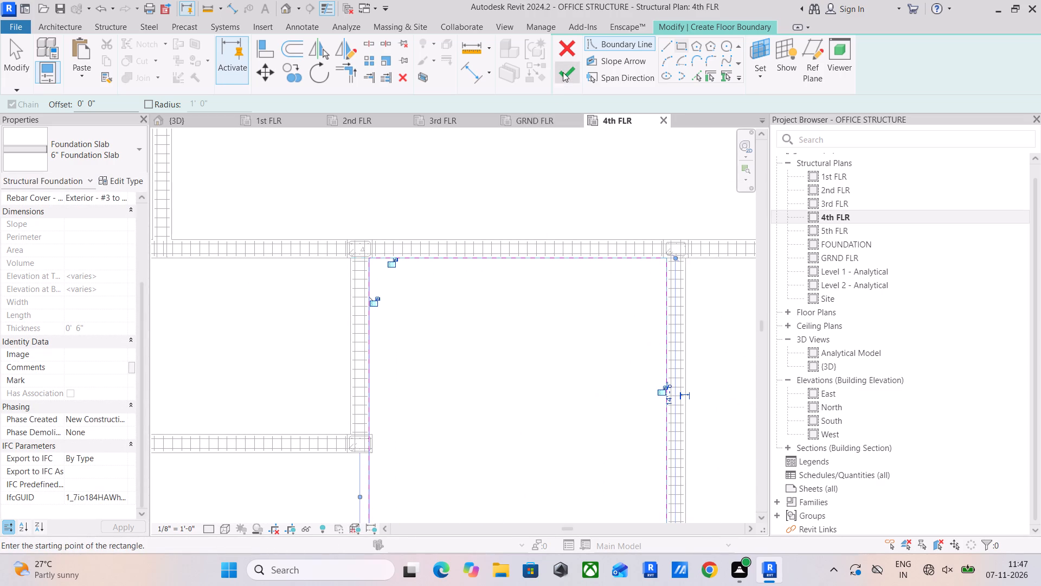
pyautogui.click(563, 72)
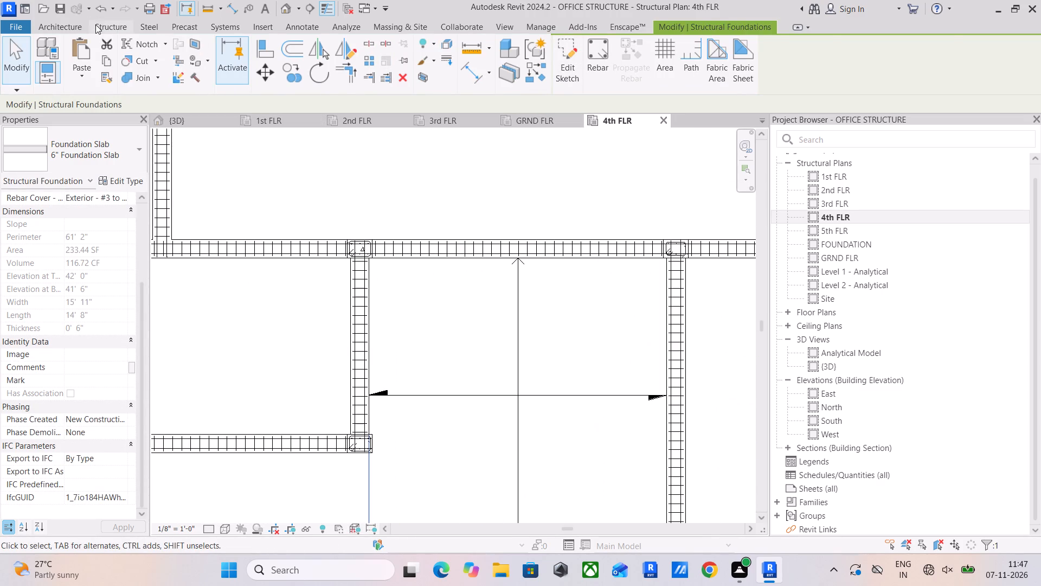
# Set the new slab's rebar cover to SLAB COVER <0' - 1">.
pyautogui.click(95, 24)
pyautogui.click(566, 58)
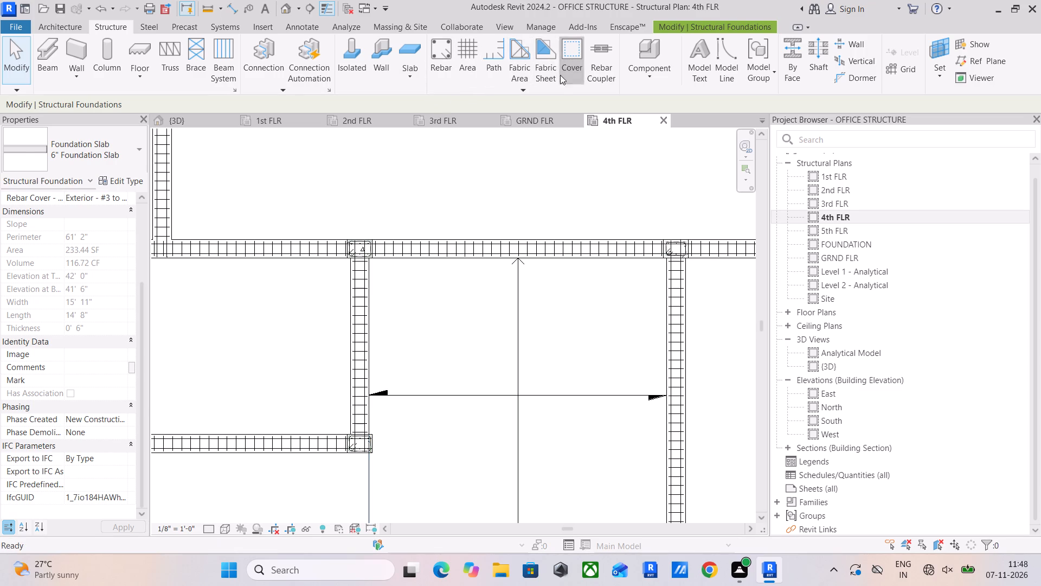
pyautogui.scroll(-4, 518, 249)
pyautogui.moveTo(518, 249); pyautogui.dragTo(522, 135, button='middle')
pyautogui.scroll(5, 419, 273)
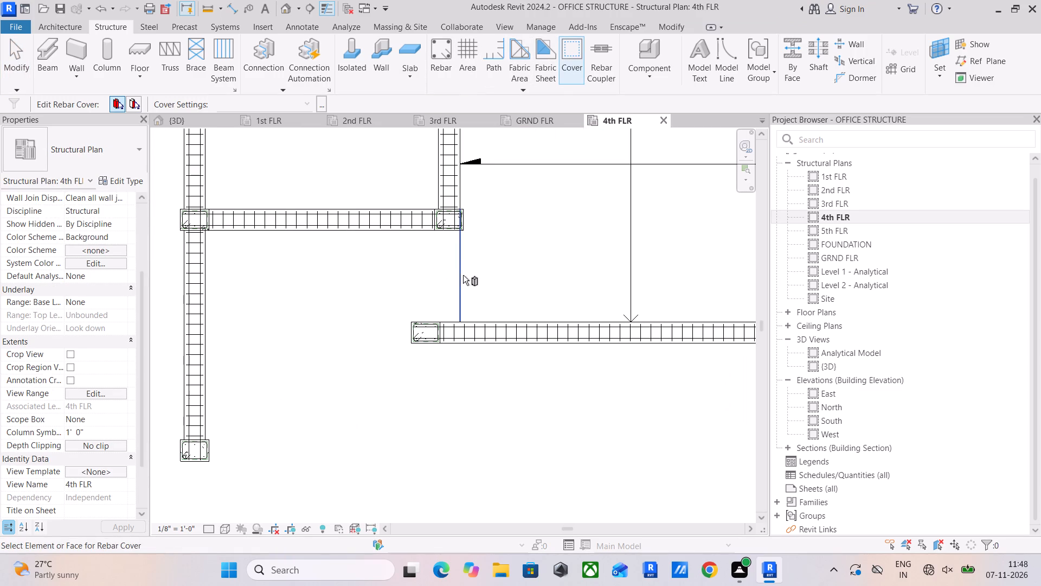
pyautogui.click(463, 275)
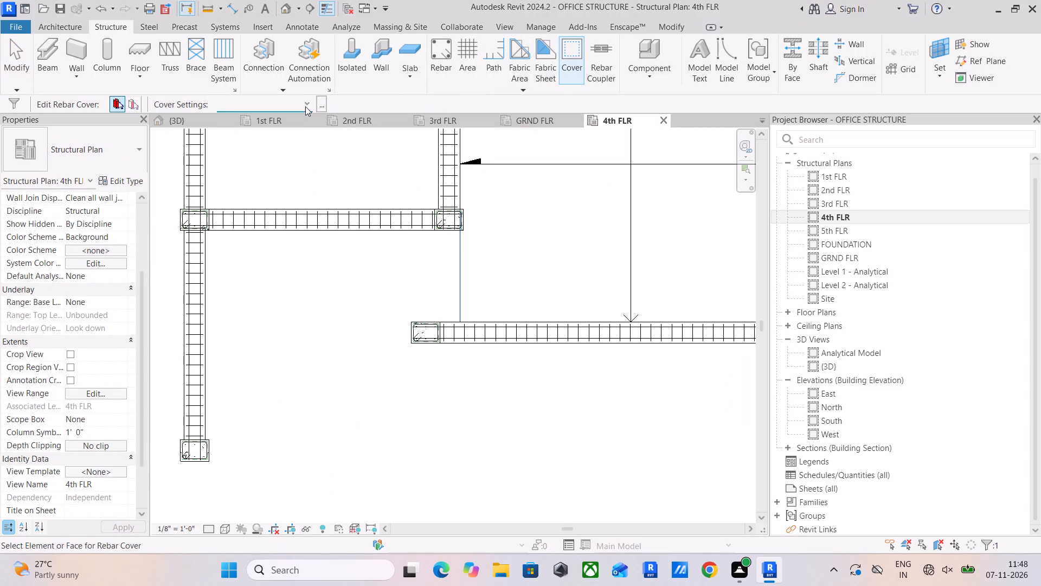
pyautogui.click(305, 106)
pyautogui.click(255, 233)
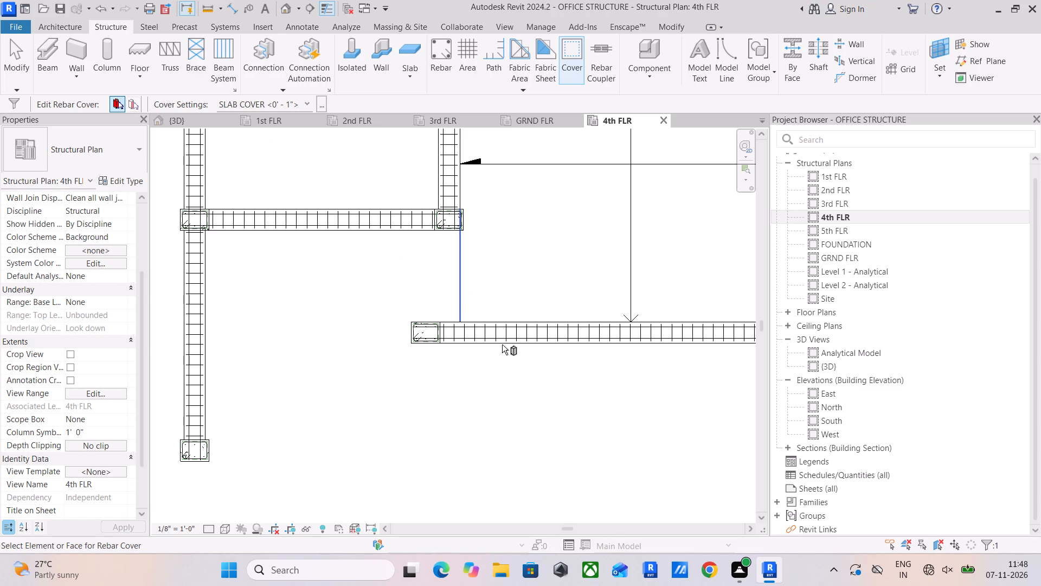
pyautogui.scroll(-3, 521, 279)
pyautogui.moveTo(503, 315); pyautogui.dragTo(450, 407, button='middle')
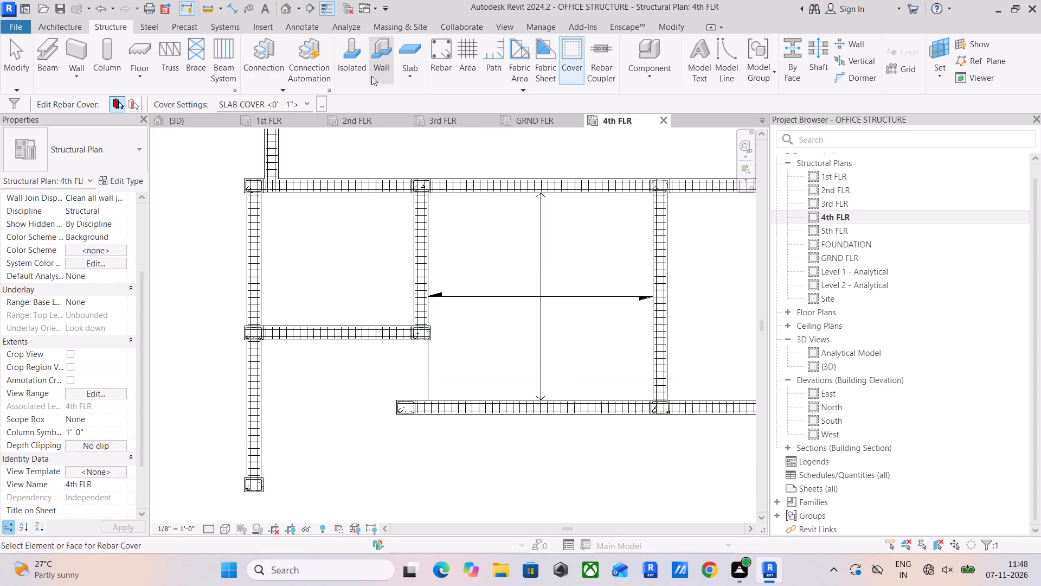
# Create a rectangular 6" Foundation Slab, about 10' 10" by 9' 5", between the inner beam faces of the closed bay west of the previous slab.
pyautogui.click(414, 46)
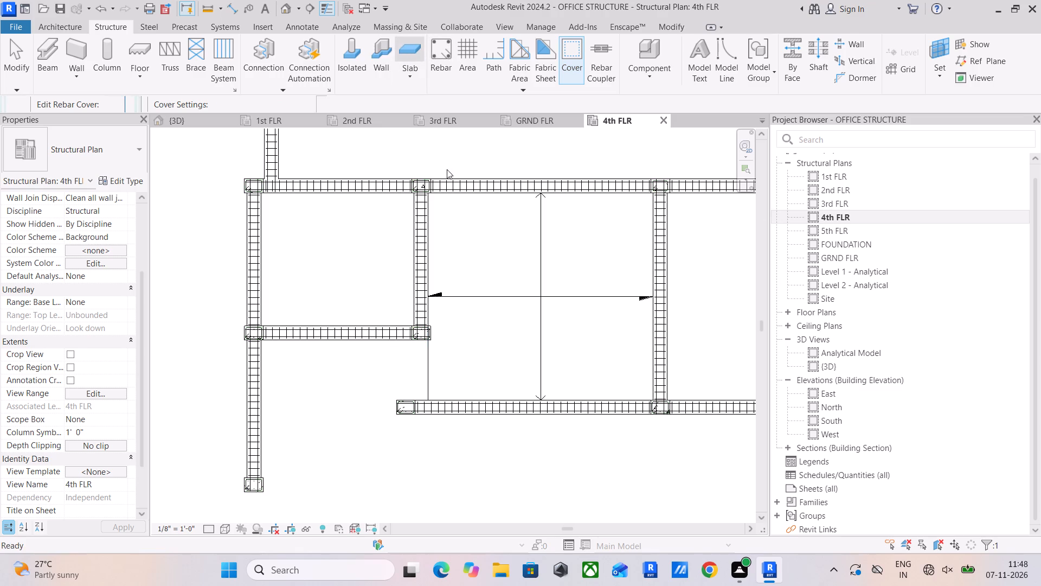
pyautogui.click(678, 46)
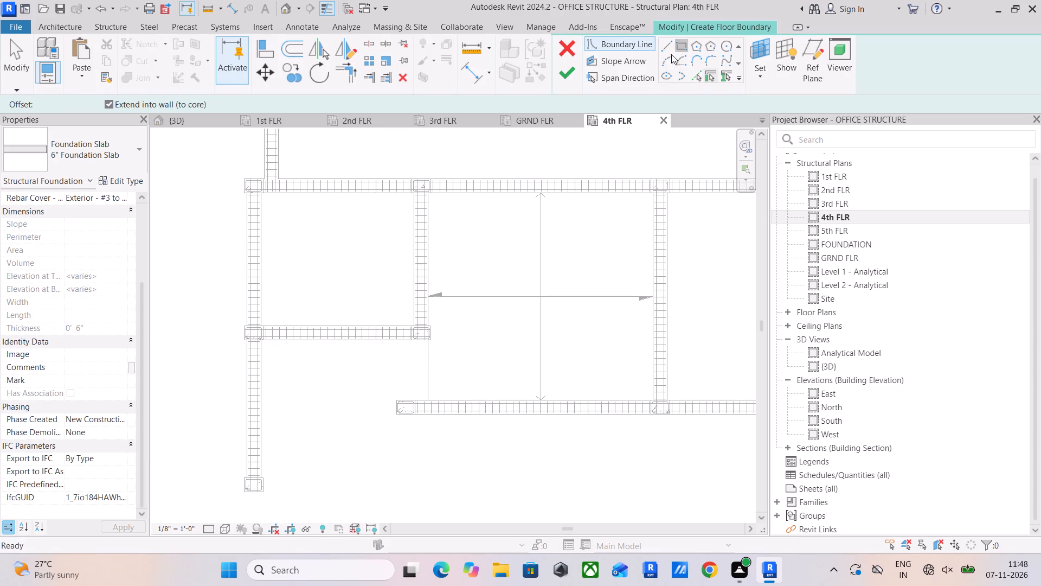
pyautogui.scroll(4, 387, 284)
pyautogui.scroll(9, 424, 346)
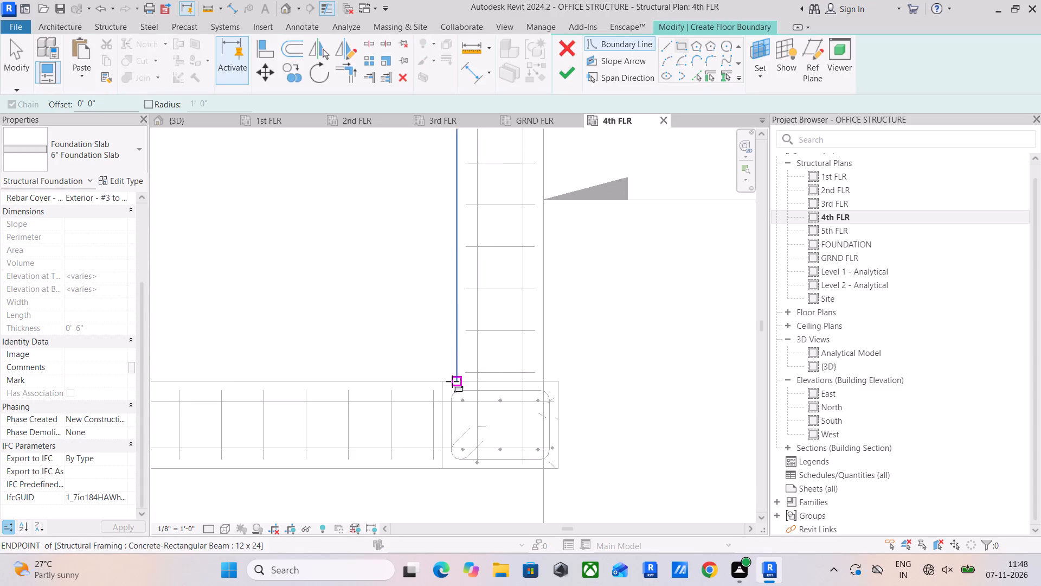
pyautogui.click(452, 381)
pyautogui.scroll(-5, 312, 267)
pyautogui.moveTo(312, 271); pyautogui.dragTo(624, 453, button='middle')
pyautogui.scroll(-4, 417, 319)
pyautogui.moveTo(418, 320); pyautogui.dragTo(471, 388, button='middle')
pyautogui.scroll(2, 417, 279)
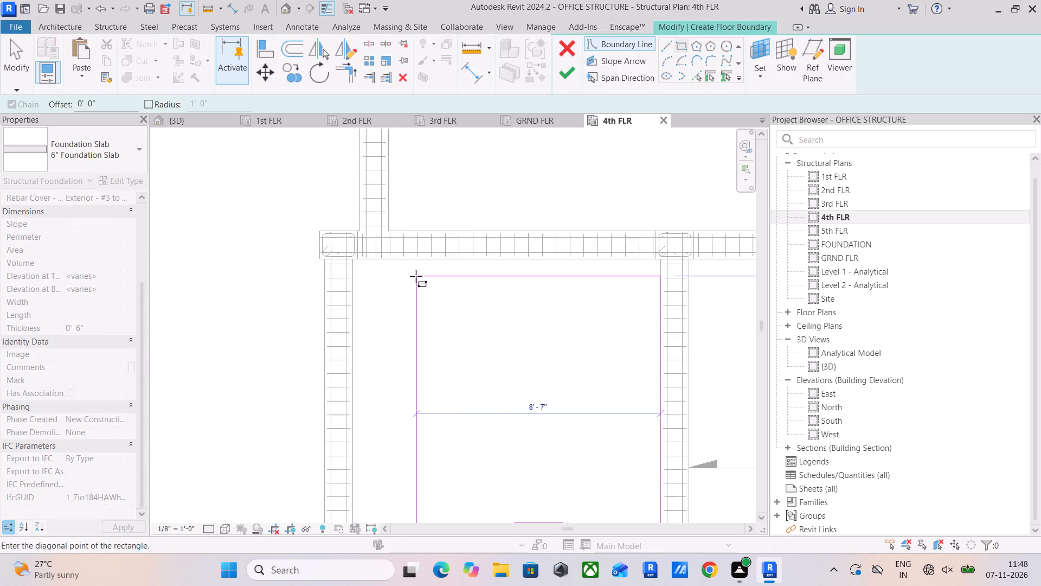
pyautogui.scroll(7, 416, 276)
pyautogui.click(272, 251)
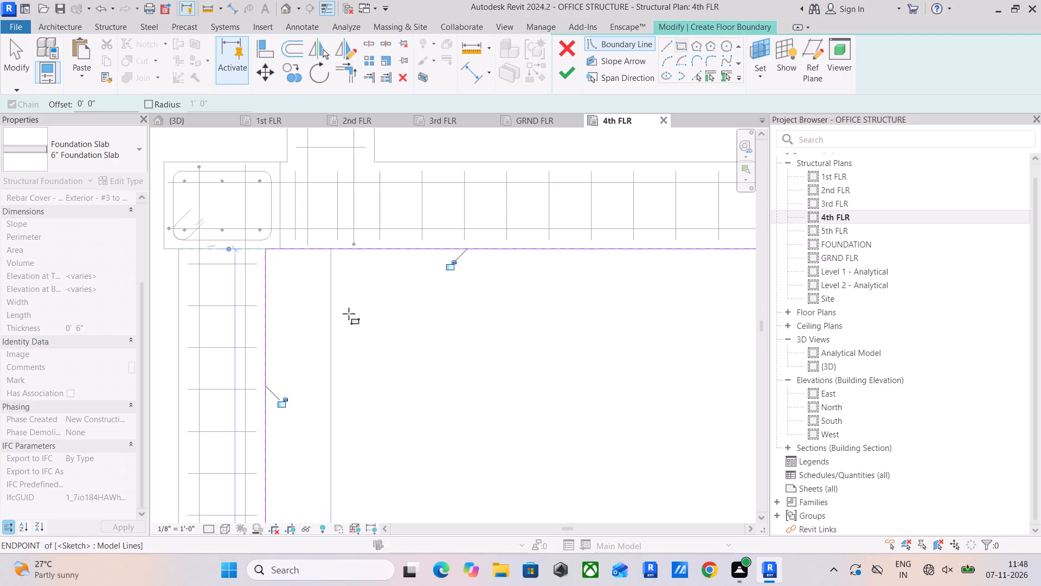
pyautogui.scroll(-9, 414, 351)
pyautogui.moveTo(467, 356); pyautogui.dragTo(455, 250, button='middle')
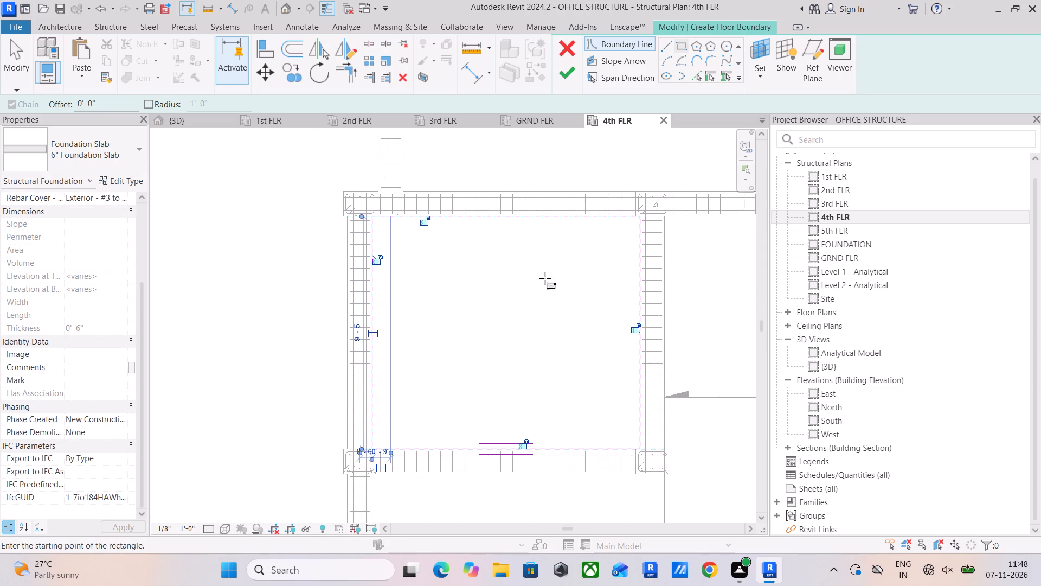
pyautogui.click(558, 68)
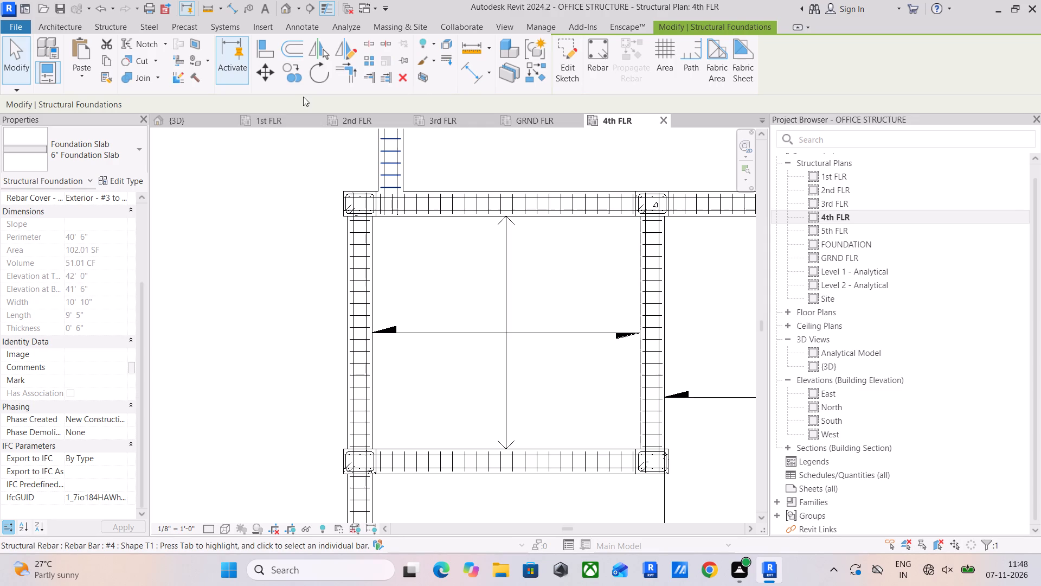
# Set the rebar cover of the slab in the closed west bay to SLAB COVER <0' - 1">.
pyautogui.click(110, 25)
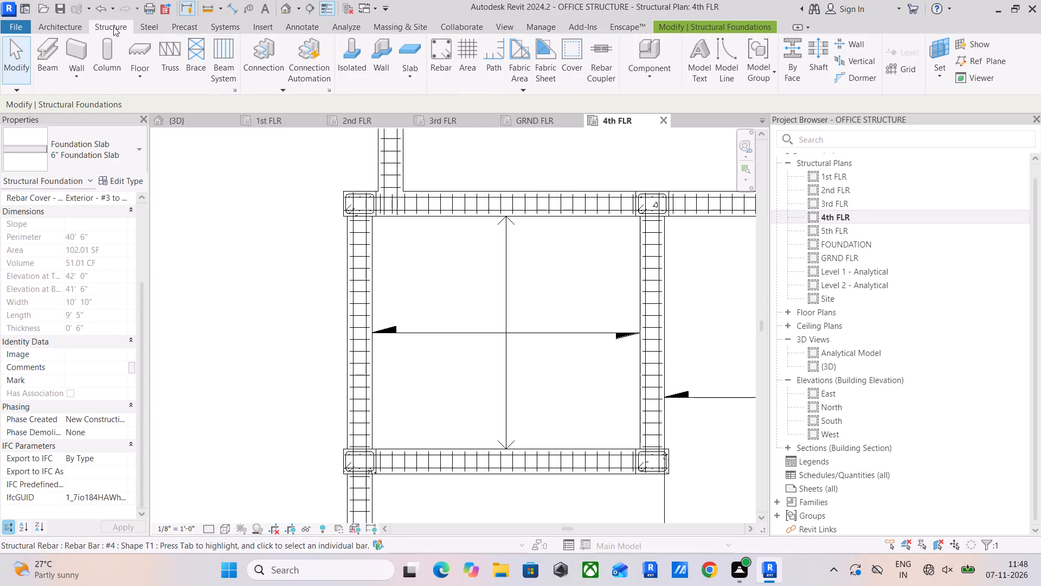
pyautogui.click(576, 63)
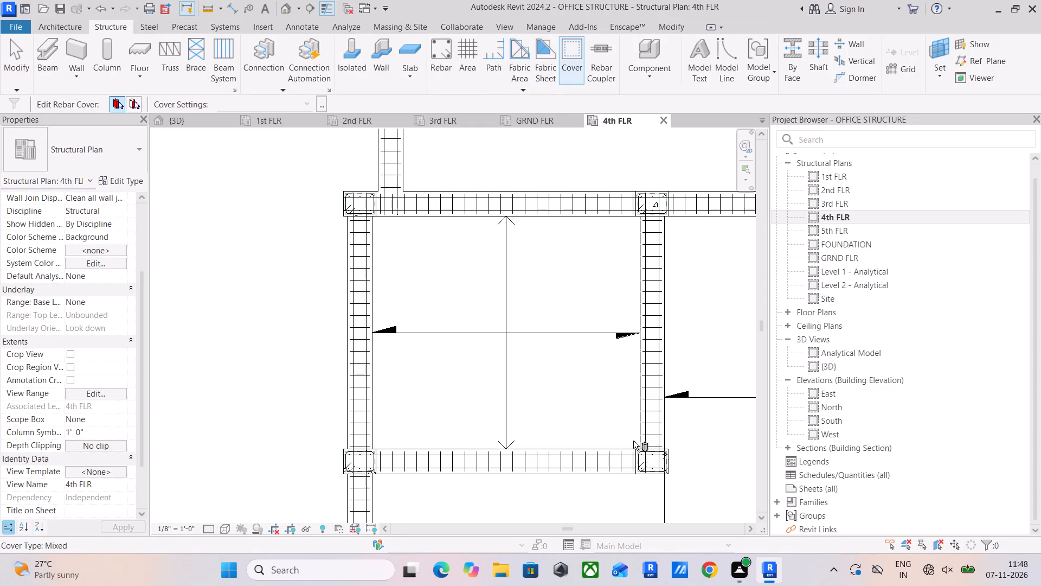
pyautogui.scroll(5, 641, 446)
pyautogui.click(641, 441)
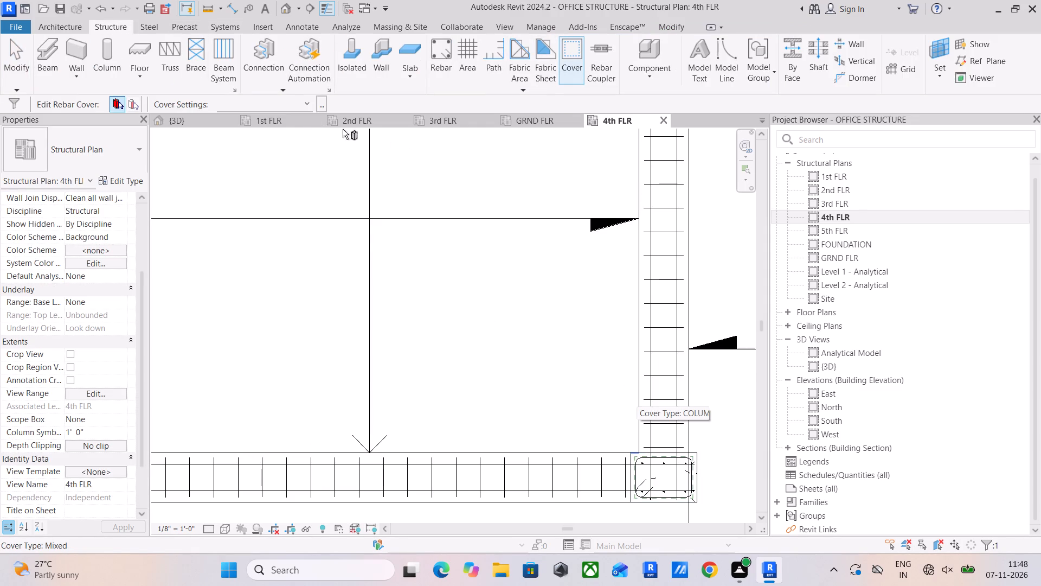
pyautogui.click(298, 103)
pyautogui.click(279, 232)
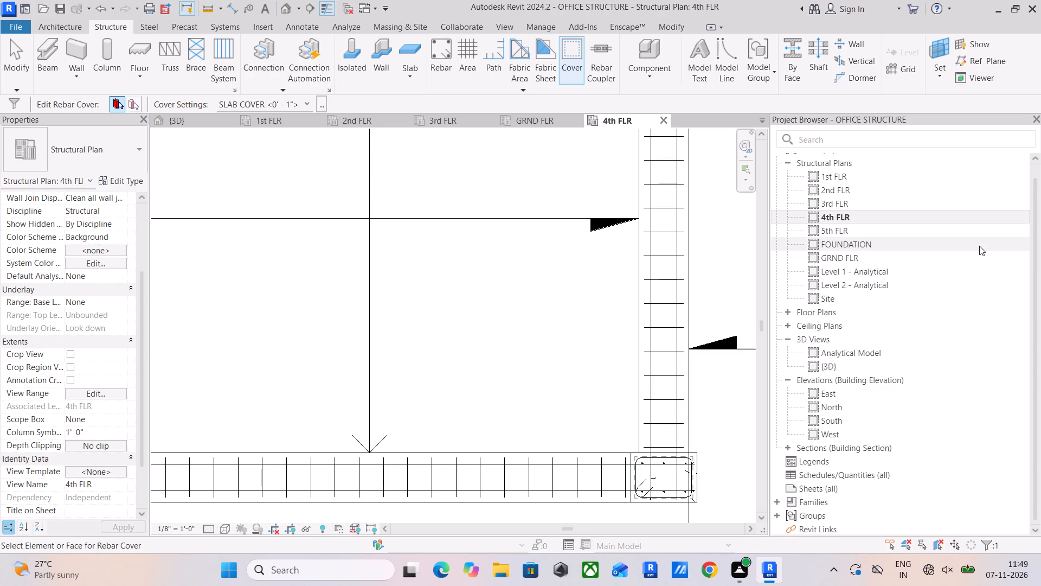
# Create a rectangular 6" Foundation Slab, about 11' 10" by 4' 3", directly south of the west bay, reaching the first slab's edge.
pyautogui.scroll(-8, 755, 212)
pyautogui.moveTo(618, 276); pyautogui.dragTo(564, 170, button='middle')
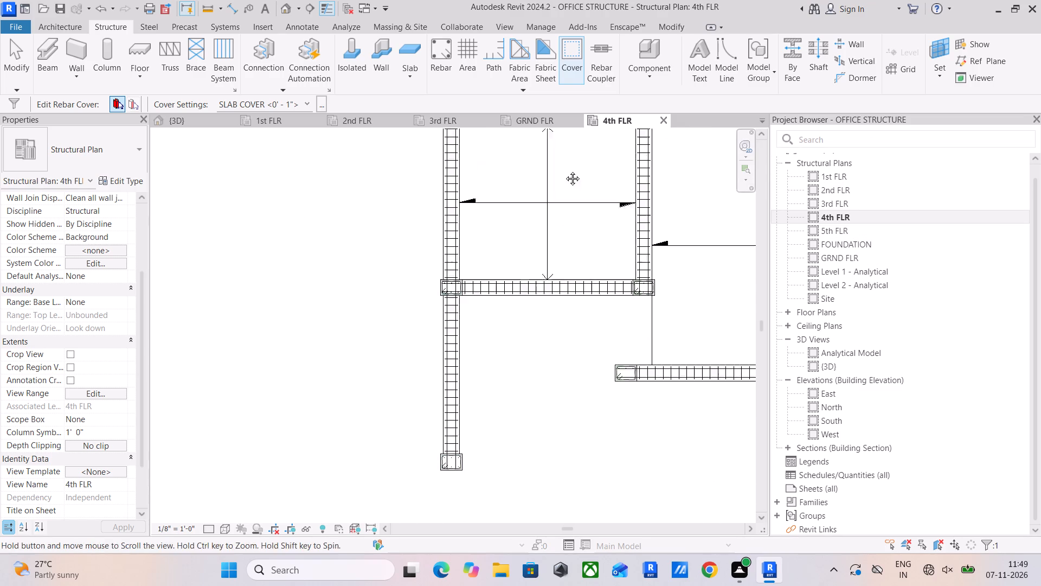
pyautogui.moveTo(564, 170); pyautogui.dragTo(563, 165, button='middle')
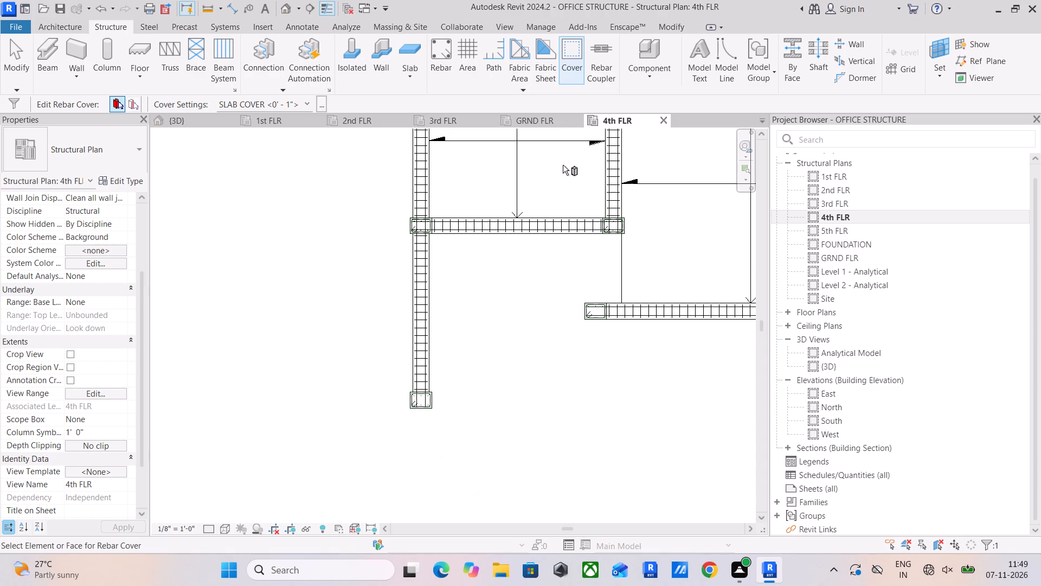
pyautogui.scroll(6, 624, 290)
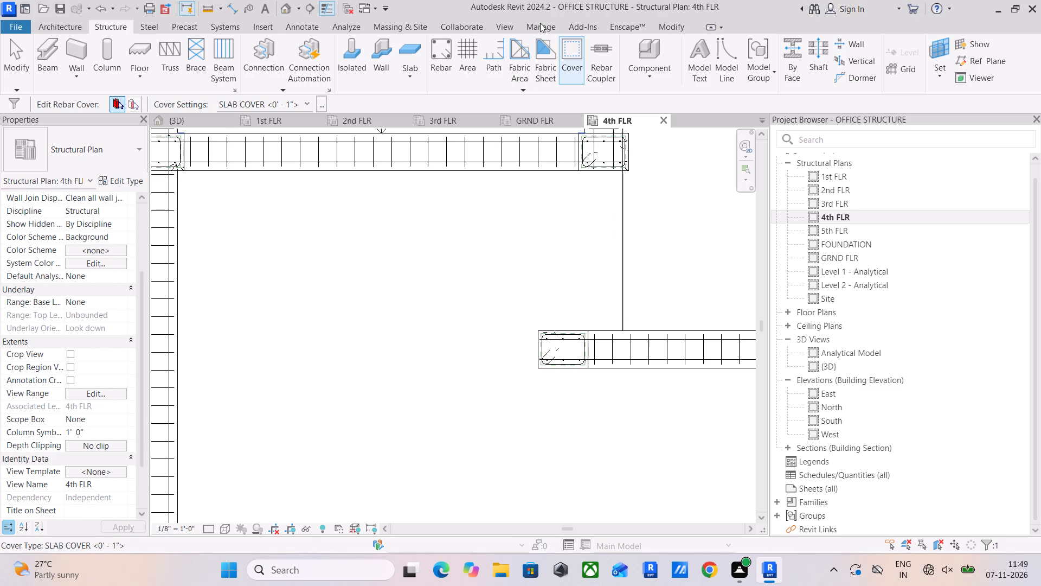
pyautogui.click(410, 47)
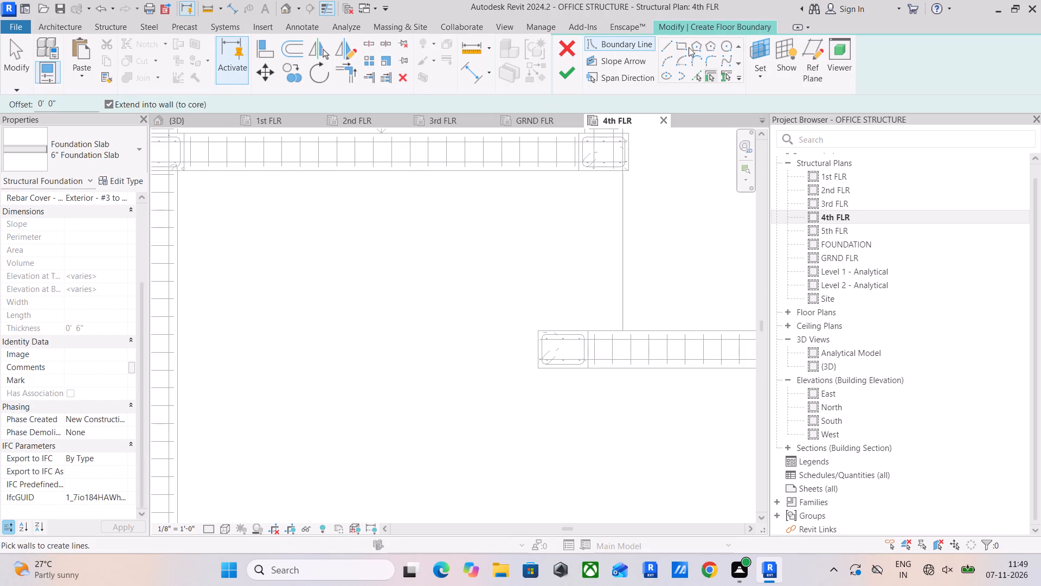
pyautogui.click(686, 44)
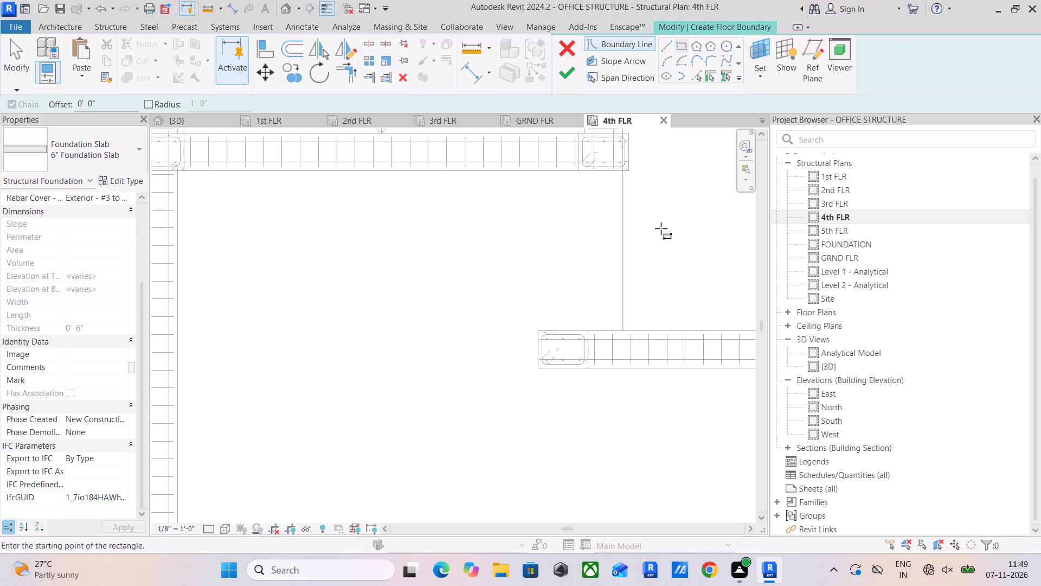
pyautogui.moveTo(624, 331); pyautogui.dragTo(618, 327)
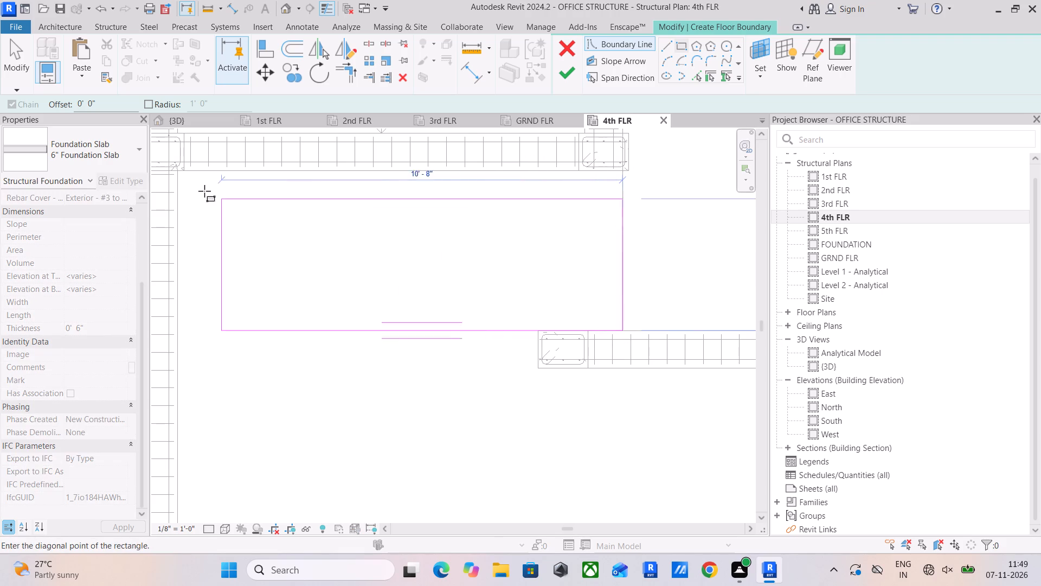
pyautogui.scroll(8, 177, 173)
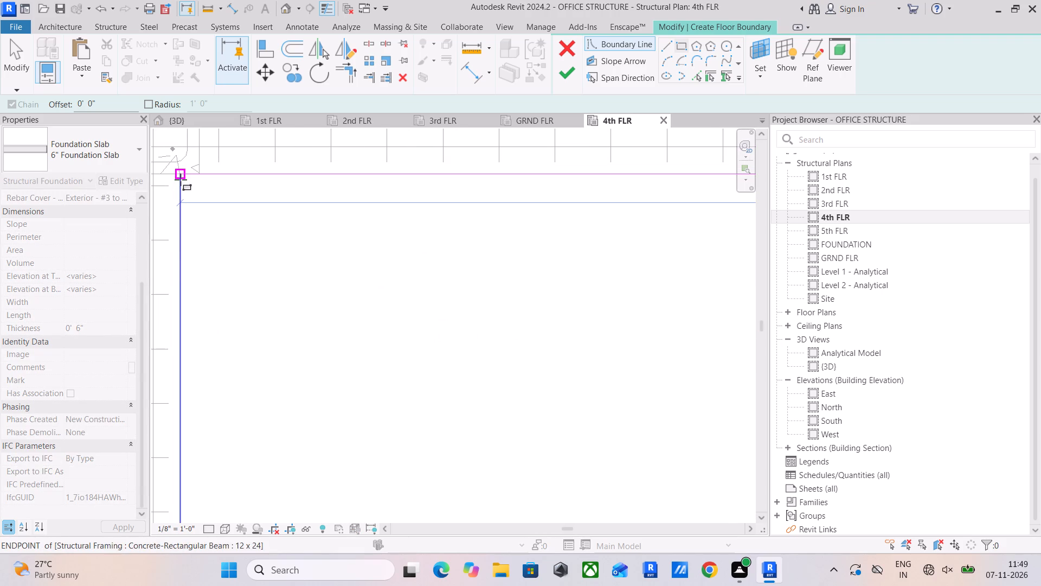
pyautogui.click(181, 180)
pyautogui.scroll(-11, 346, 221)
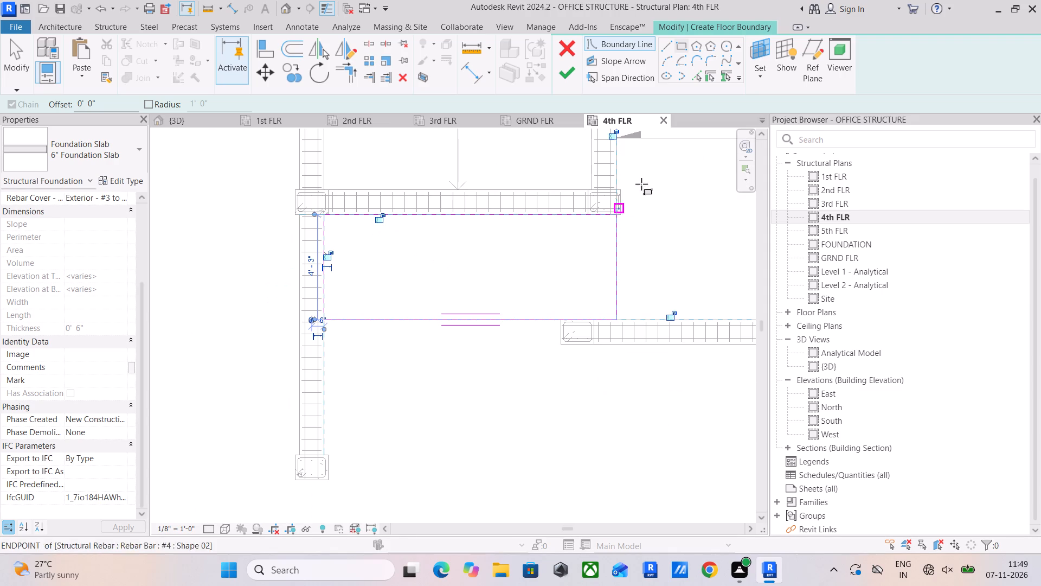
pyautogui.click(571, 75)
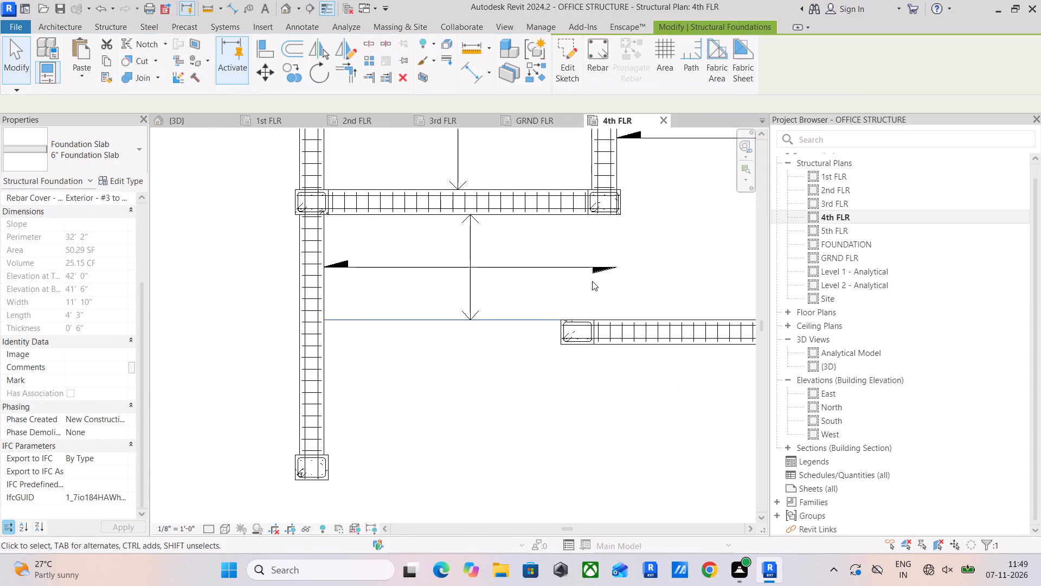
# Sketch a rectangular 6" Foundation Slab boundary, about 6' 6" deep, south of the 4' 3" slab, between the corners of the two end columns.
pyautogui.click(117, 28)
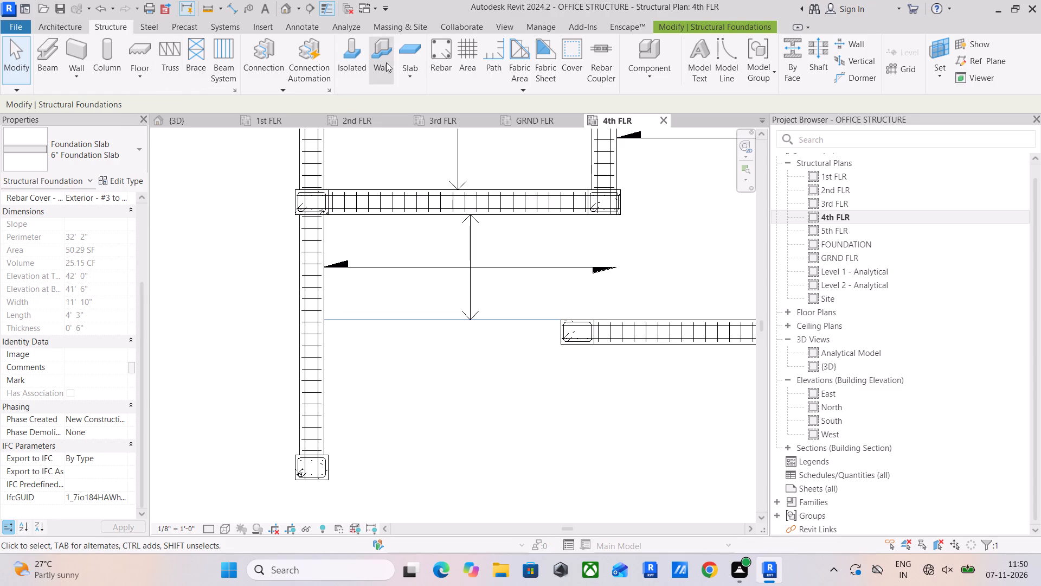
pyautogui.click(415, 55)
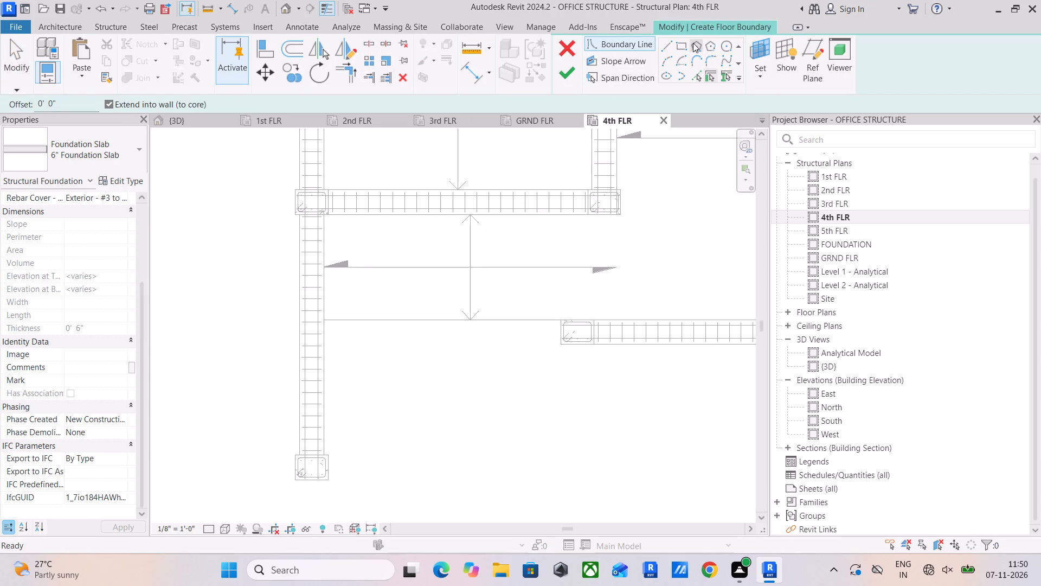
pyautogui.moveTo(680, 46); pyautogui.dragTo(677, 54)
pyautogui.scroll(4, 567, 333)
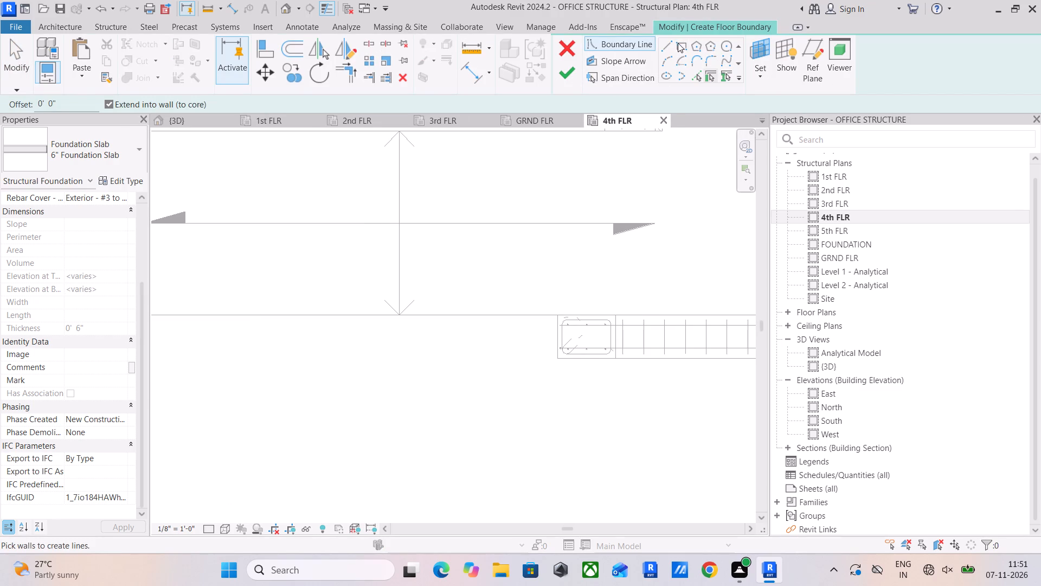
pyautogui.click(678, 43)
pyautogui.click(557, 311)
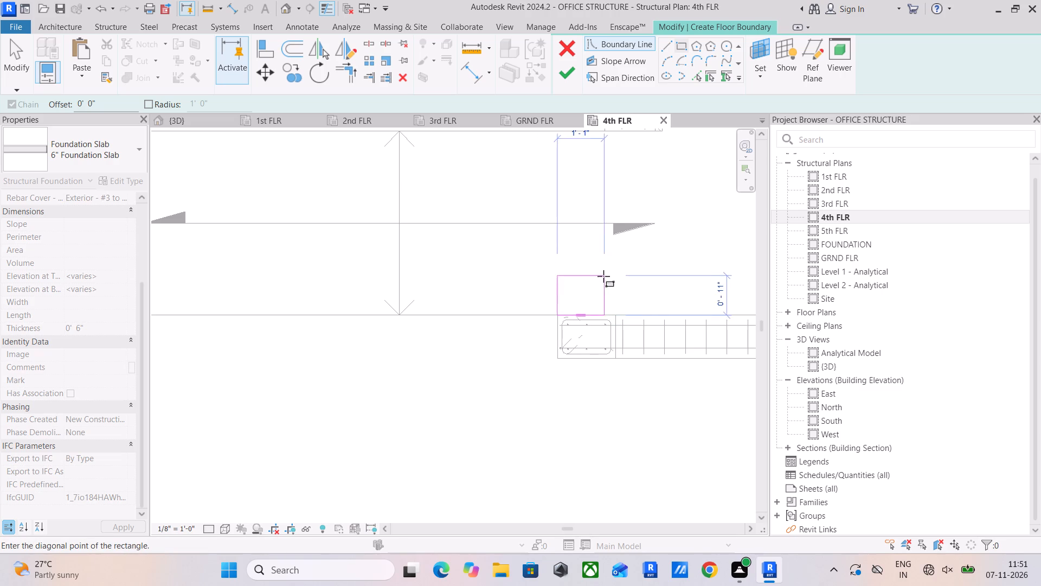
pyautogui.moveTo(415, 435); pyautogui.dragTo(666, 285, button='middle')
pyautogui.scroll(-1, 583, 328)
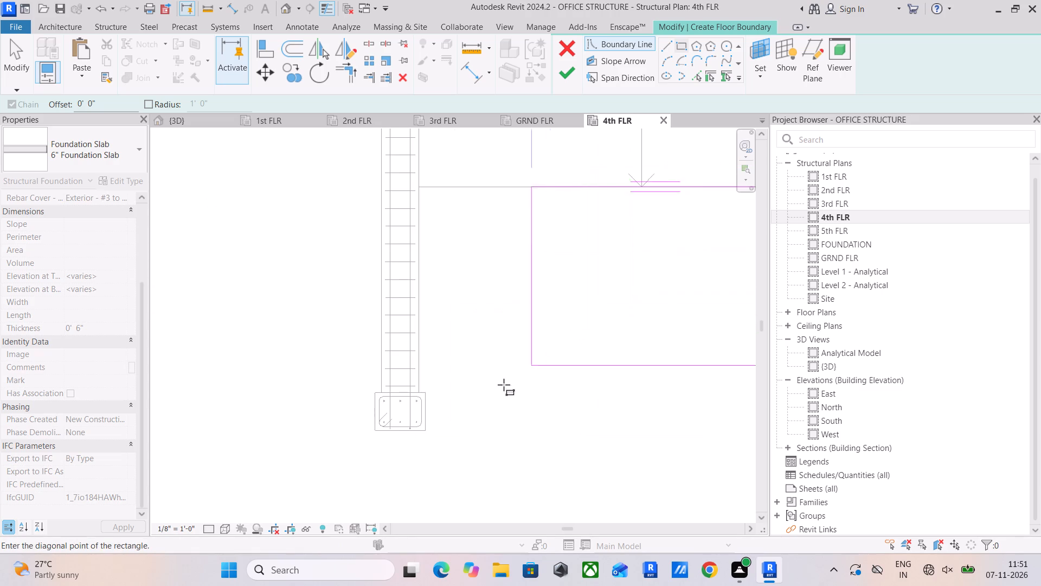
pyautogui.scroll(5, 470, 408)
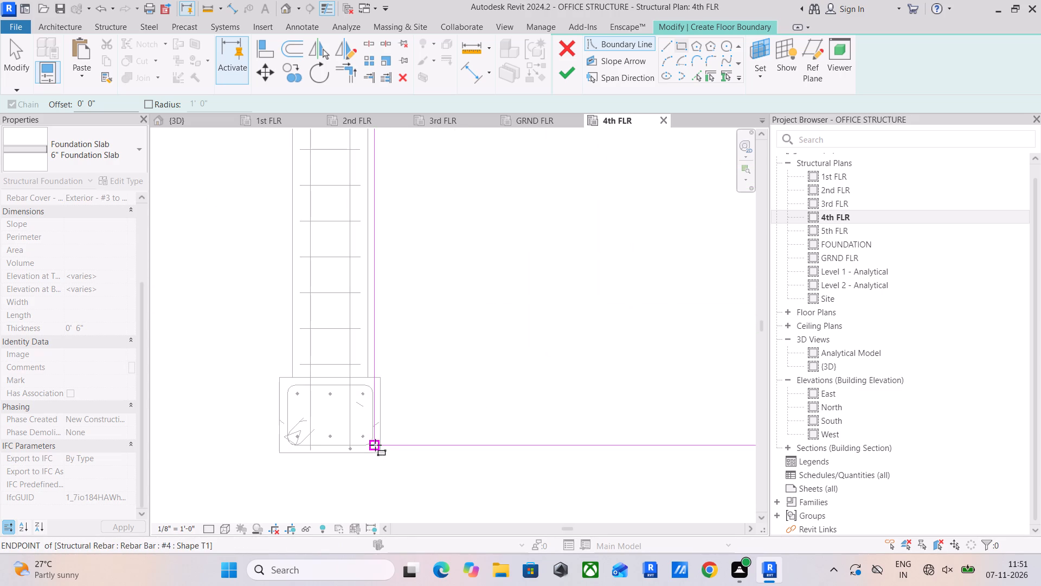
pyautogui.click(380, 451)
pyautogui.press('Escape')
pyautogui.press('Escape')
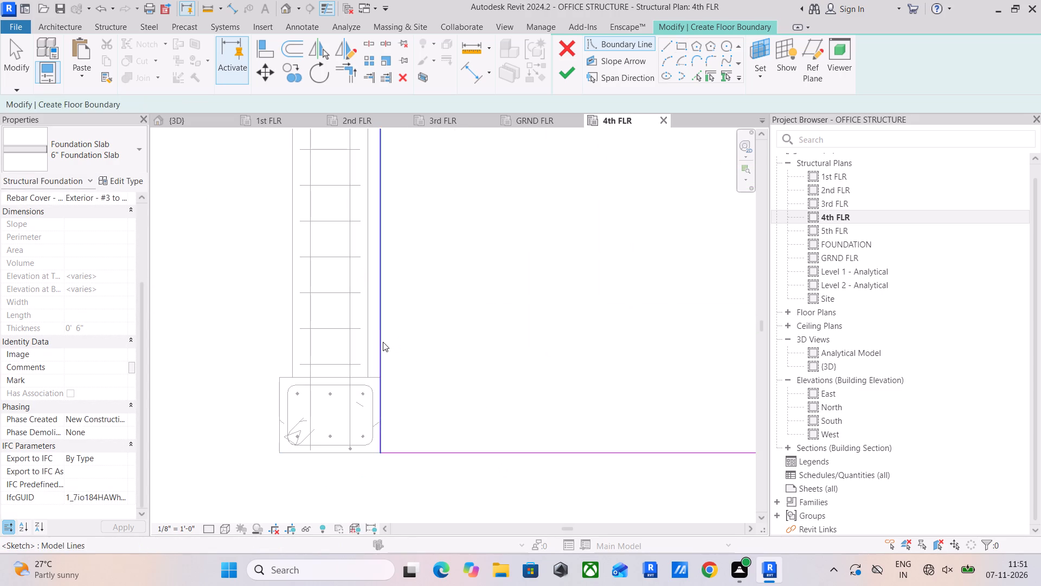
# Move the sketch's west boundary line onto the inner face of the west beam.
pyautogui.click(383, 342)
pyautogui.moveTo(378, 335); pyautogui.dragTo(364, 339)
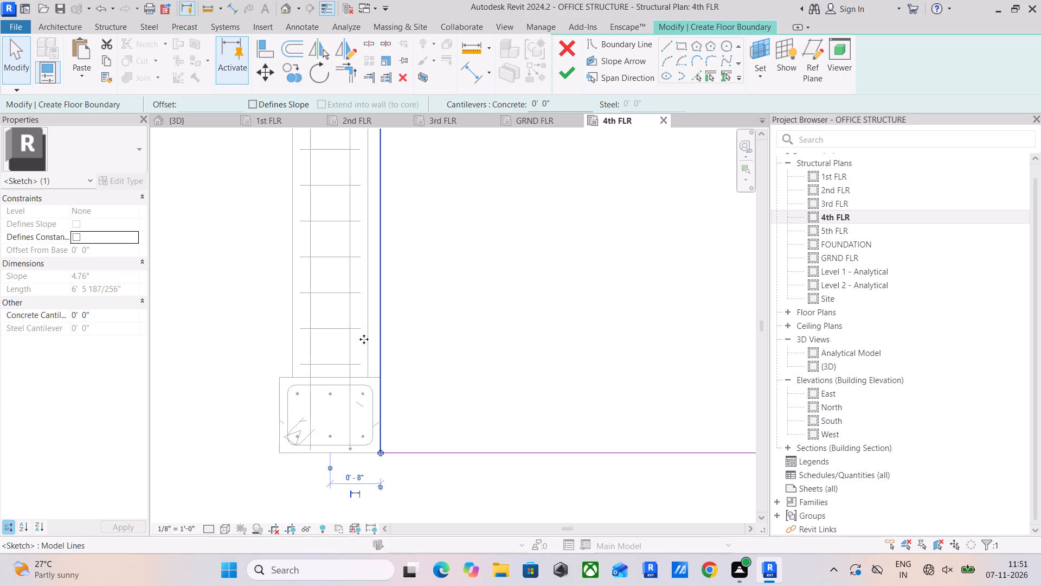
pyautogui.moveTo(364, 339); pyautogui.dragTo(363, 345)
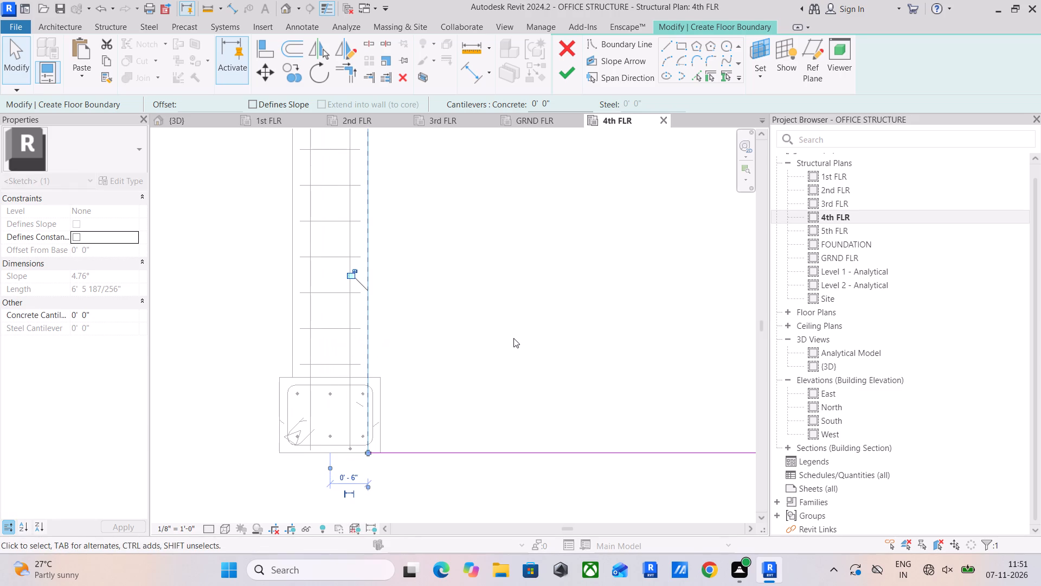
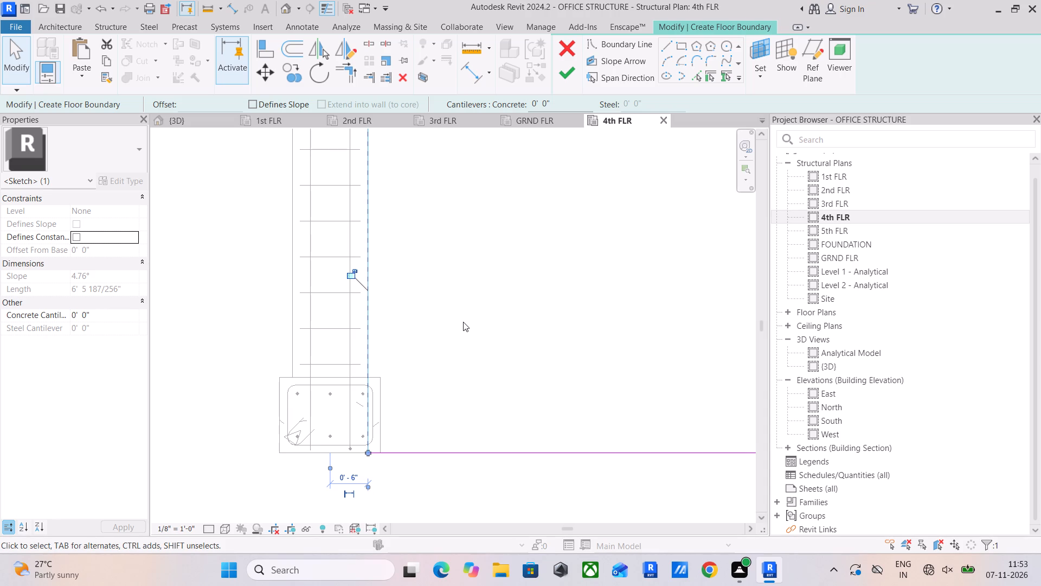
# Finish the boundary sketch of the southernmost 6" Foundation Slab on the west side.
pyautogui.scroll(5, 408, 409)
pyautogui.moveTo(448, 404); pyautogui.dragTo(472, 345, button='middle')
pyautogui.click(573, 75)
# Set the rebar cover of the southernmost west slab to SLAB COVER <0' - 1">.
pyautogui.scroll(-5, 470, 226)
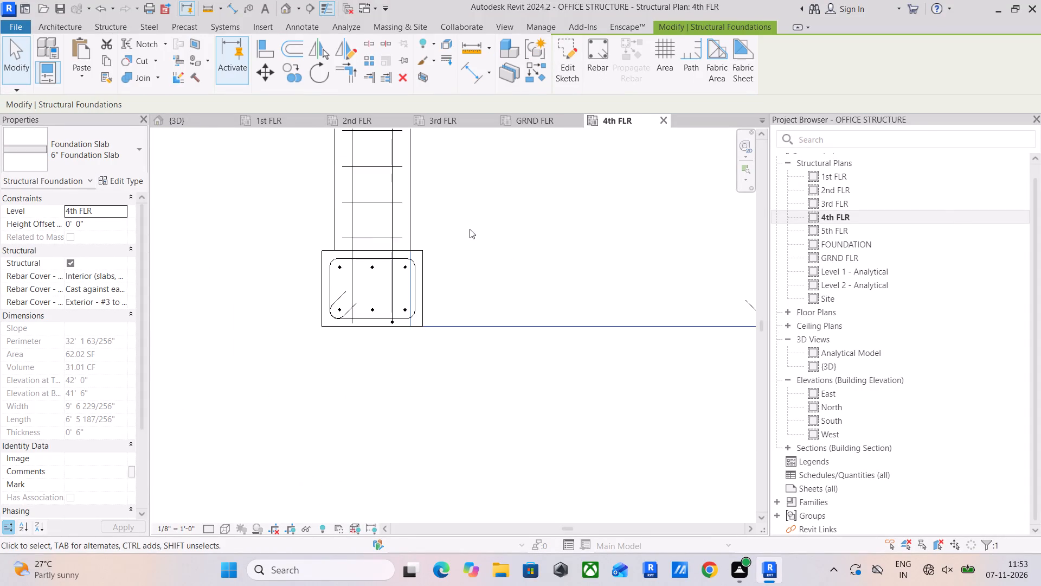
pyautogui.moveTo(468, 246); pyautogui.dragTo(329, 371, button='middle')
pyautogui.scroll(-8, 355, 344)
pyautogui.moveTo(419, 303); pyautogui.dragTo(397, 360, button='middle')
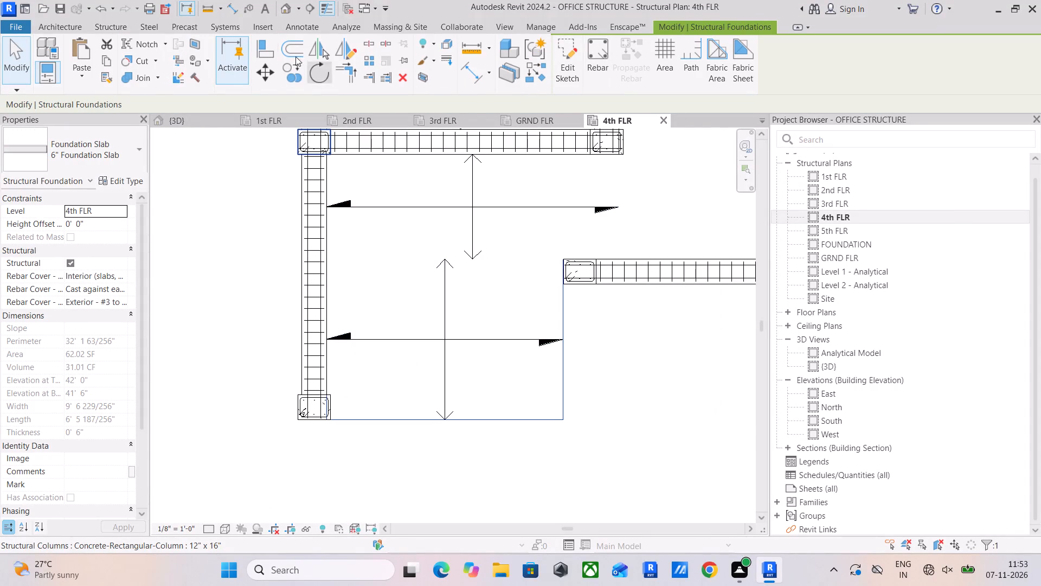
pyautogui.click(120, 30)
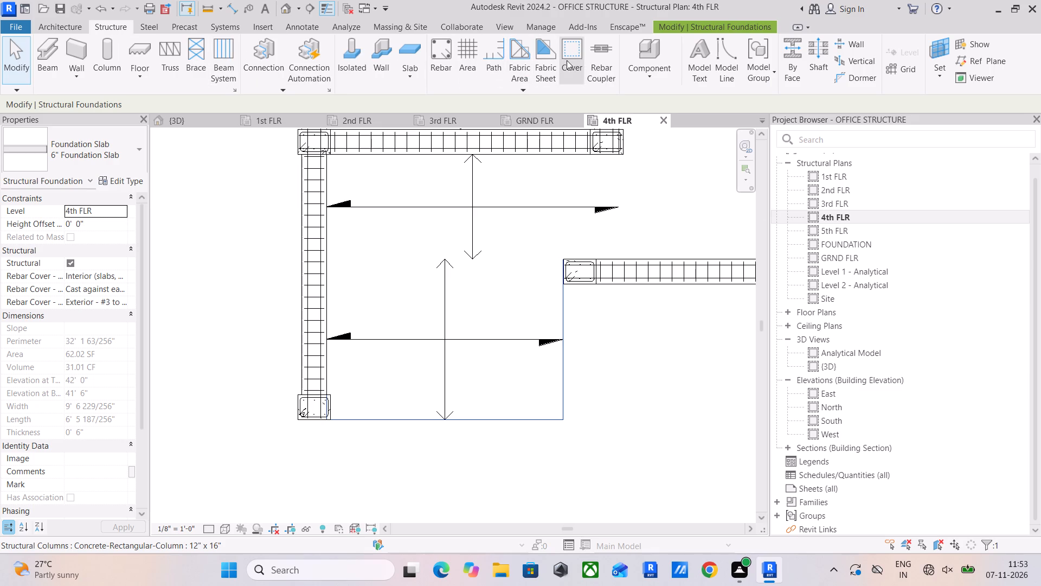
pyautogui.click(569, 60)
pyautogui.click(537, 423)
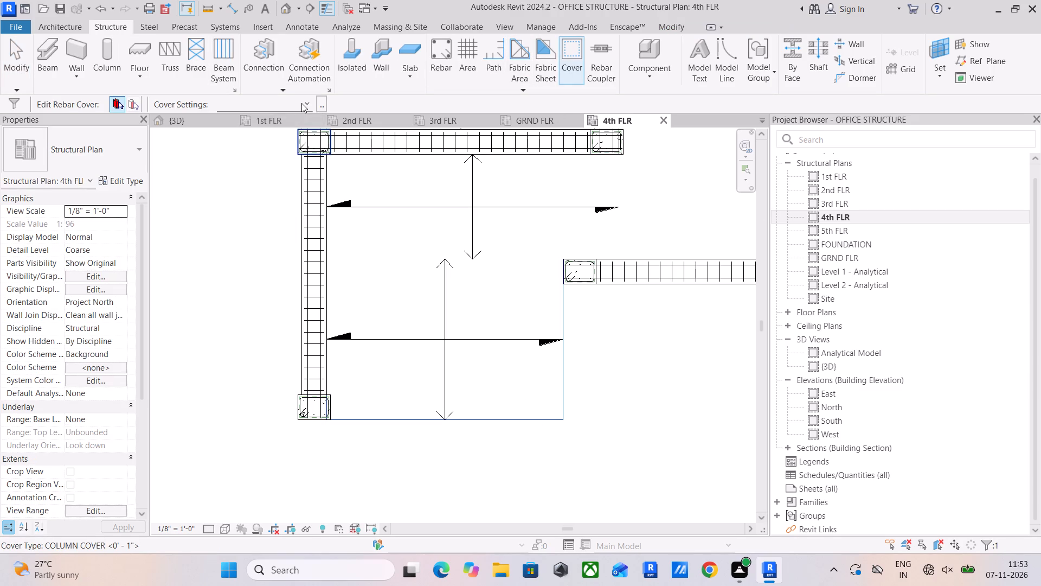
pyautogui.click(302, 103)
pyautogui.click(260, 236)
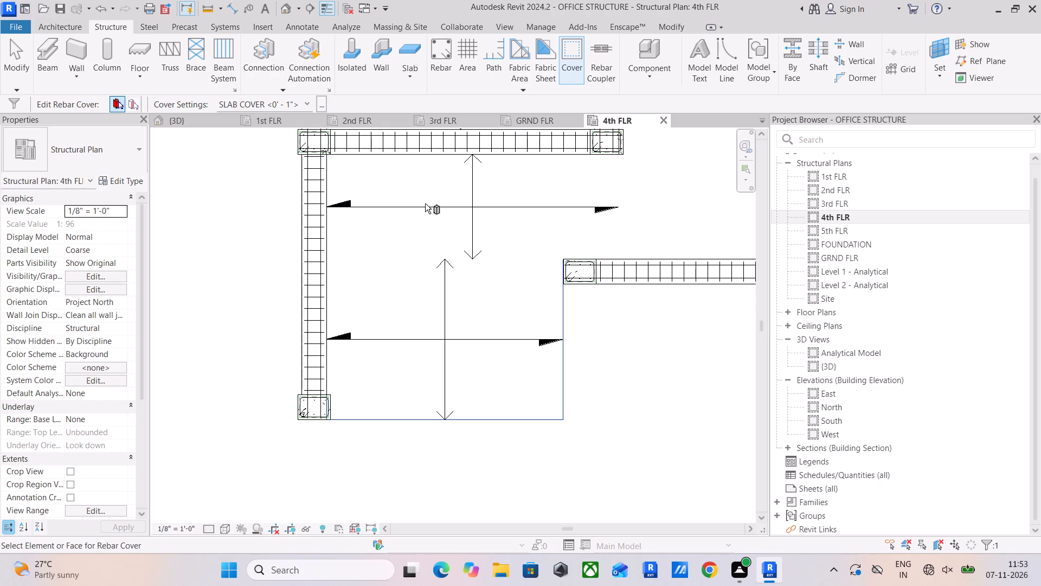
# Create a rectangular 6" Foundation Slab, about 37' 3" by 15' 8", filling the full-width middle bay between the inner beam faces.
pyautogui.scroll(-4, 425, 203)
pyautogui.moveTo(429, 206); pyautogui.dragTo(391, 361, button='middle')
pyautogui.scroll(-3, 452, 308)
pyautogui.moveTo(448, 332); pyautogui.dragTo(410, 398, button='middle')
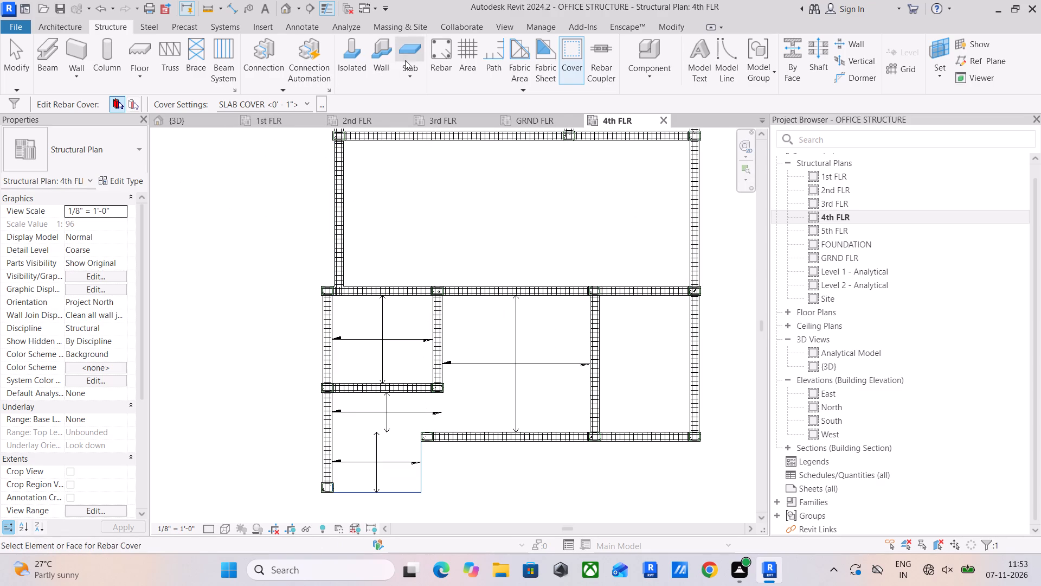
pyautogui.click(426, 57)
pyautogui.click(416, 56)
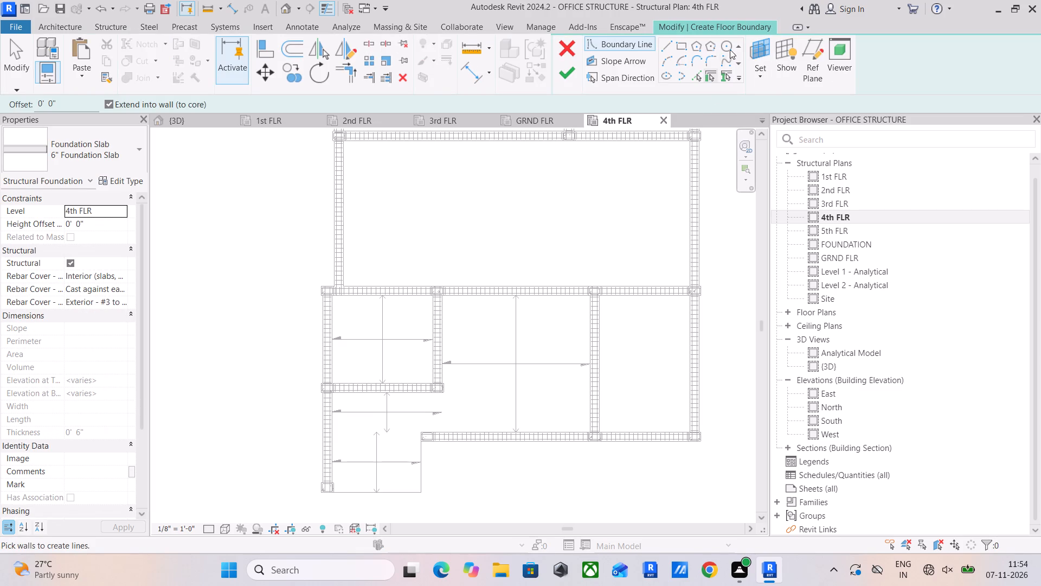
pyautogui.click(677, 45)
pyautogui.scroll(4, 355, 263)
pyautogui.scroll(4, 339, 315)
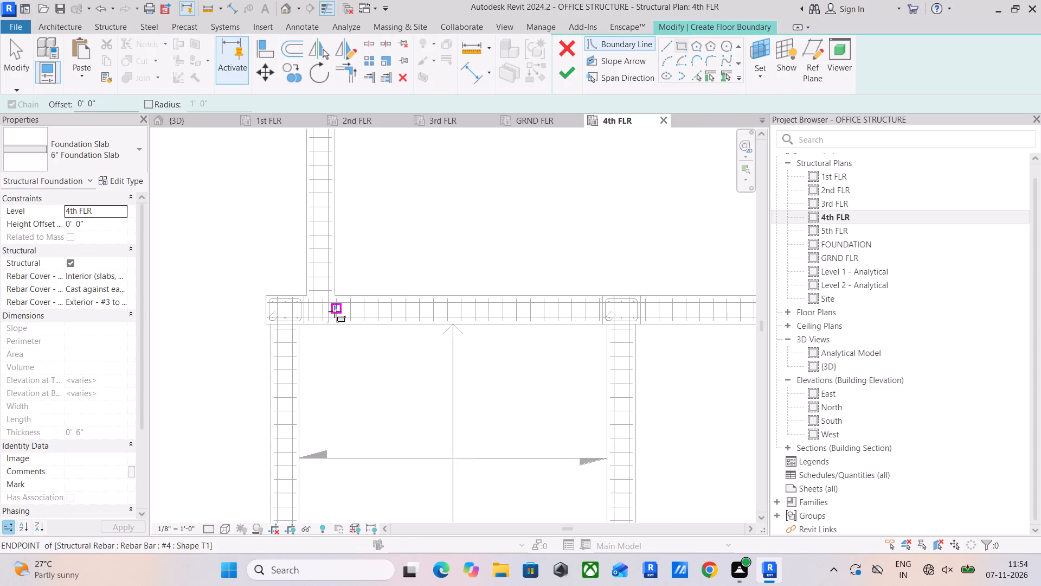
pyautogui.moveTo(337, 293); pyautogui.dragTo(342, 294)
pyautogui.scroll(-5, 468, 258)
pyautogui.moveTo(459, 292); pyautogui.dragTo(282, 373, button='middle')
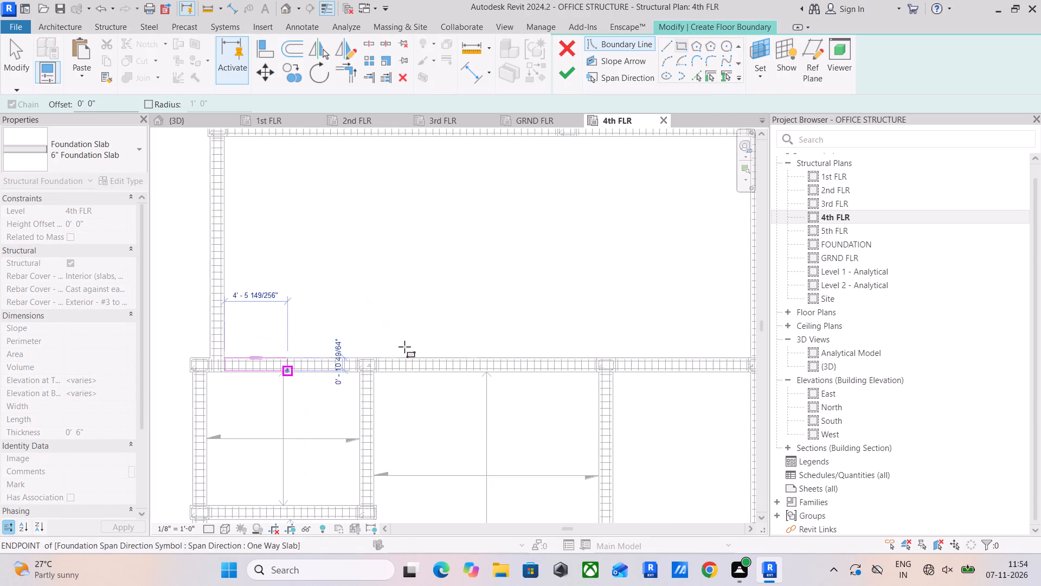
pyautogui.scroll(-4, 542, 289)
pyautogui.moveTo(507, 317); pyautogui.dragTo(367, 416, button='middle')
pyautogui.scroll(16, 511, 312)
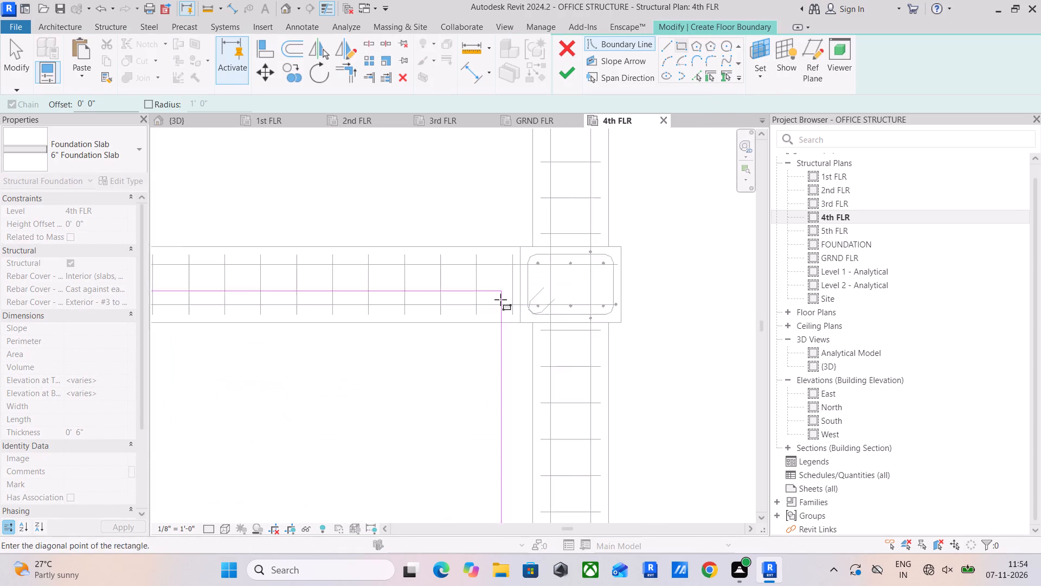
pyautogui.scroll(5, 500, 300)
pyautogui.click(562, 346)
pyautogui.scroll(-11, 477, 352)
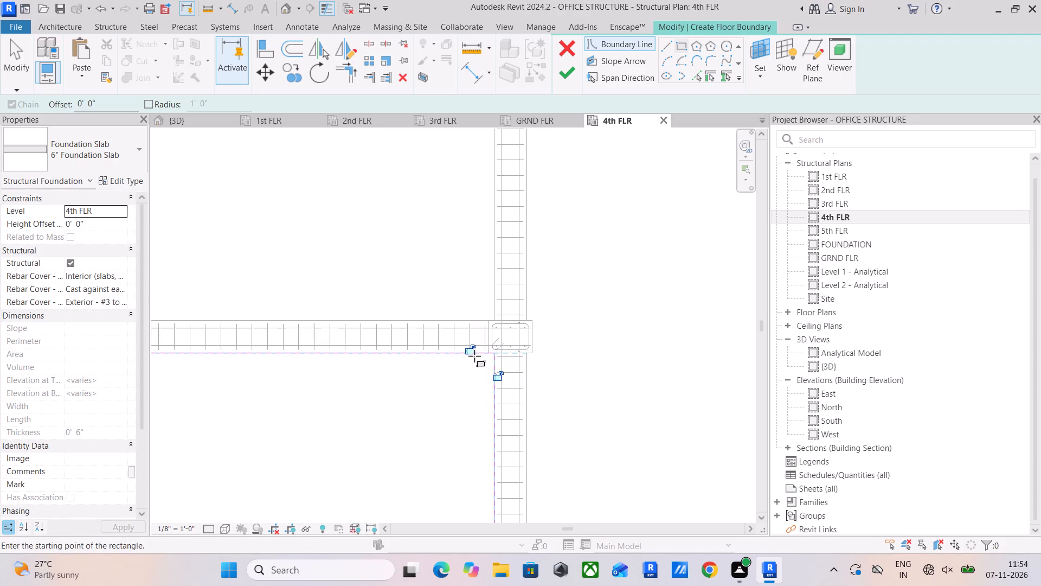
pyautogui.moveTo(474, 356); pyautogui.dragTo(537, 348, button='middle')
pyautogui.scroll(-8, 537, 345)
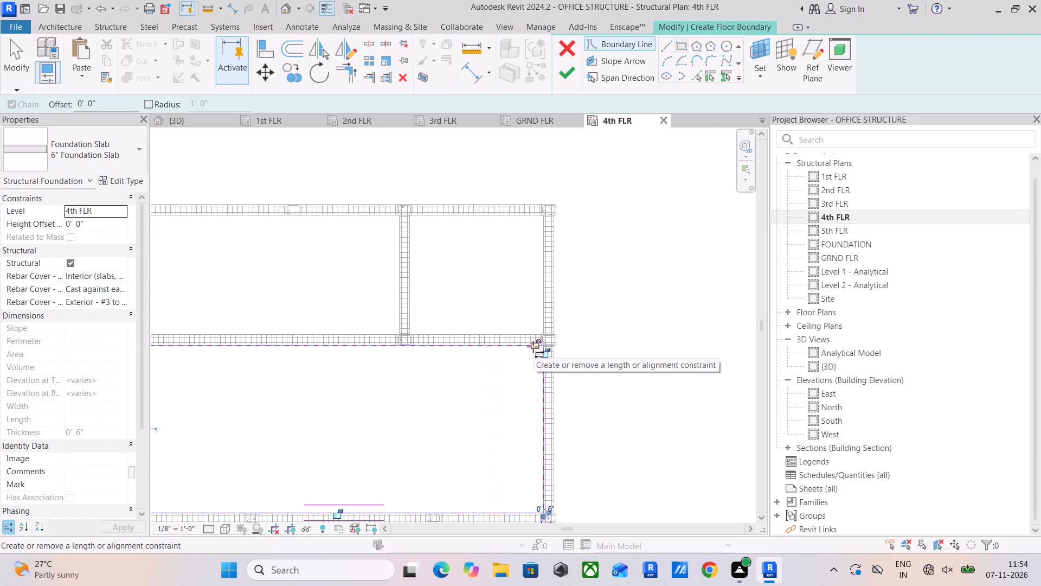
pyautogui.scroll(-1, 541, 282)
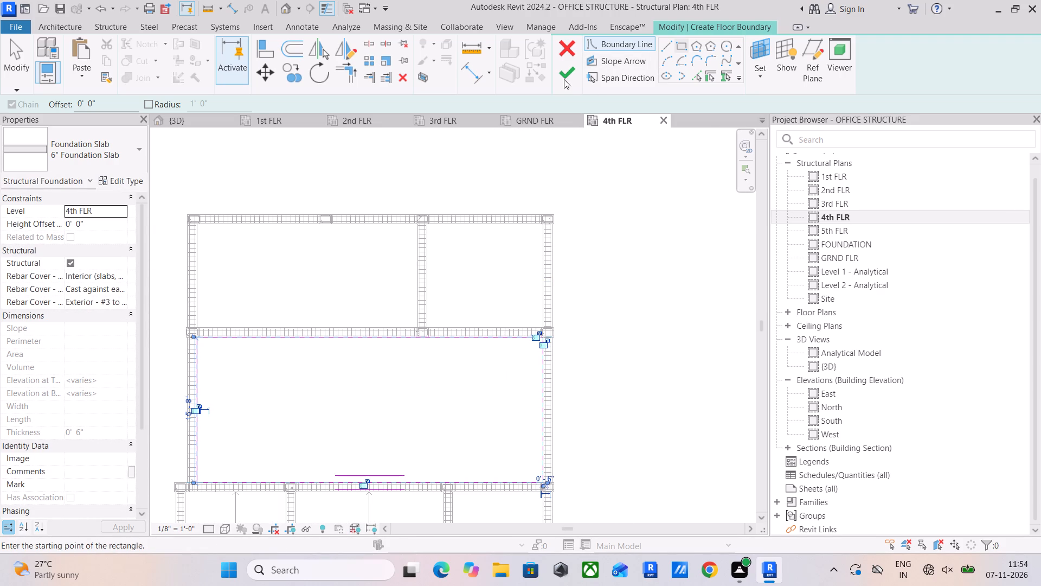
pyautogui.click(558, 75)
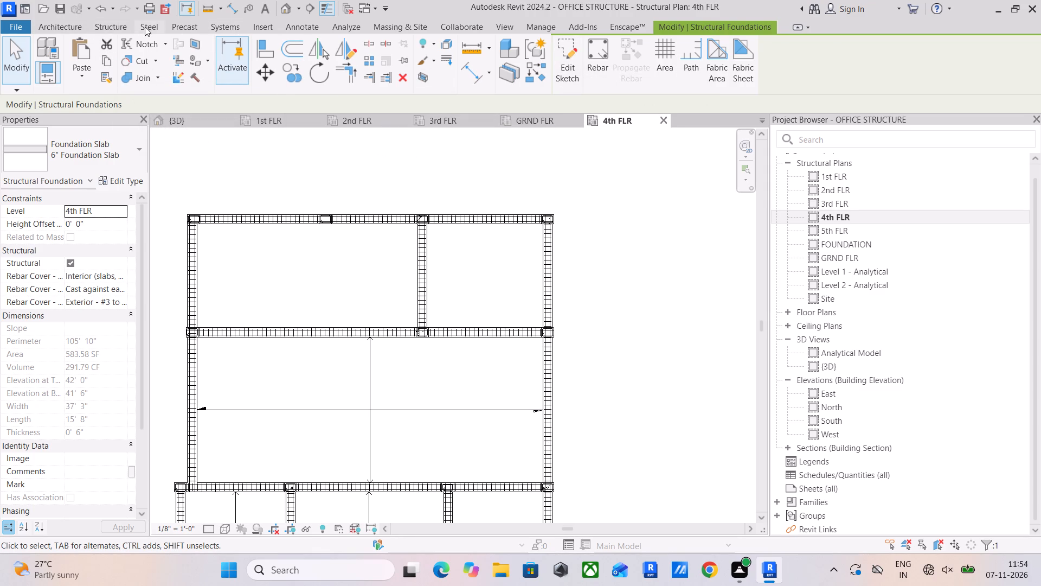
# Set the rebar cover of the full-width middle bay slab to SLAB COVER <0' - 1">.
pyautogui.click(113, 24)
pyautogui.click(569, 56)
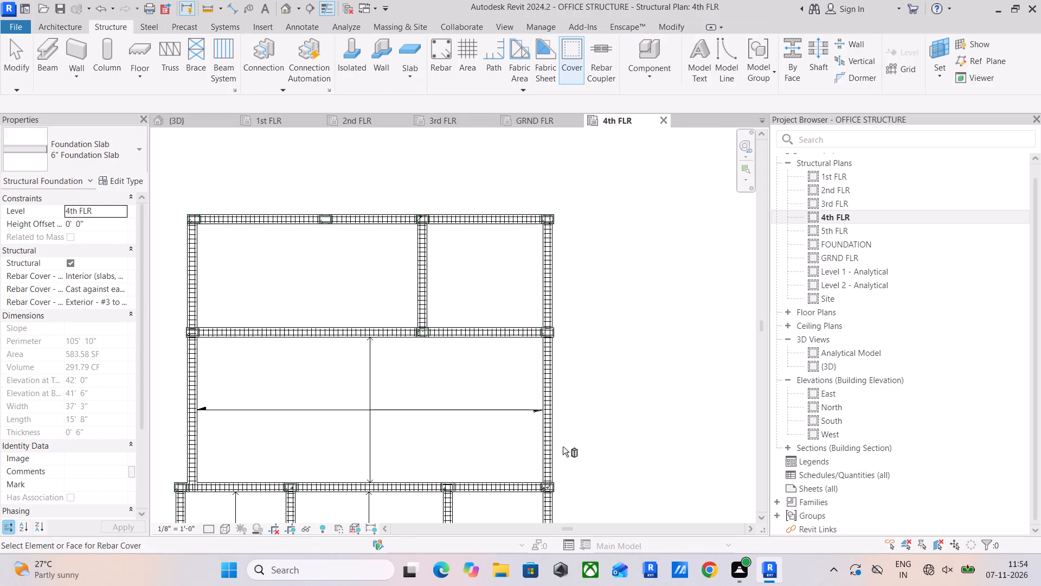
pyautogui.scroll(15, 537, 482)
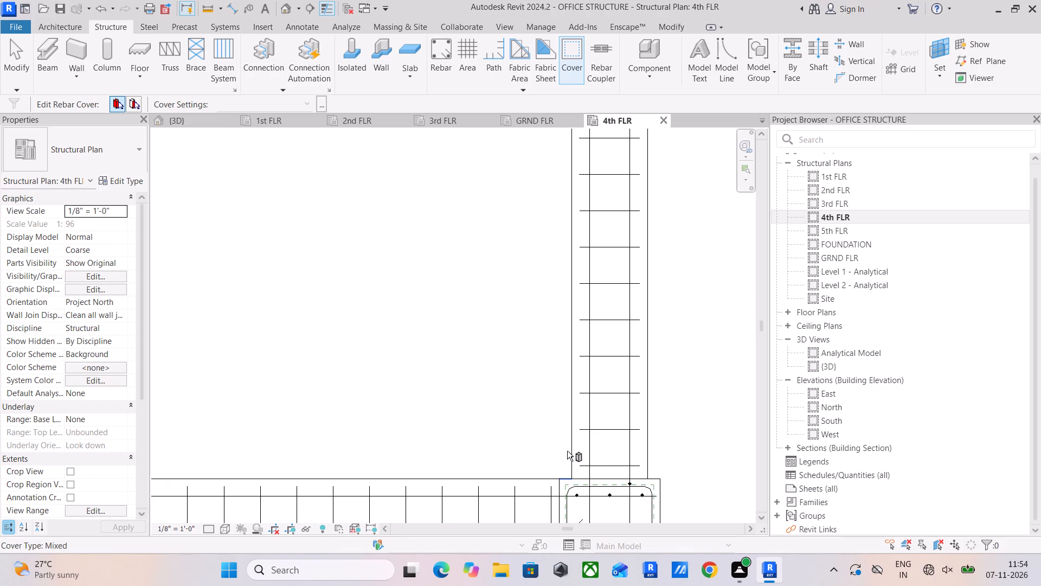
pyautogui.click(567, 451)
pyautogui.click(301, 104)
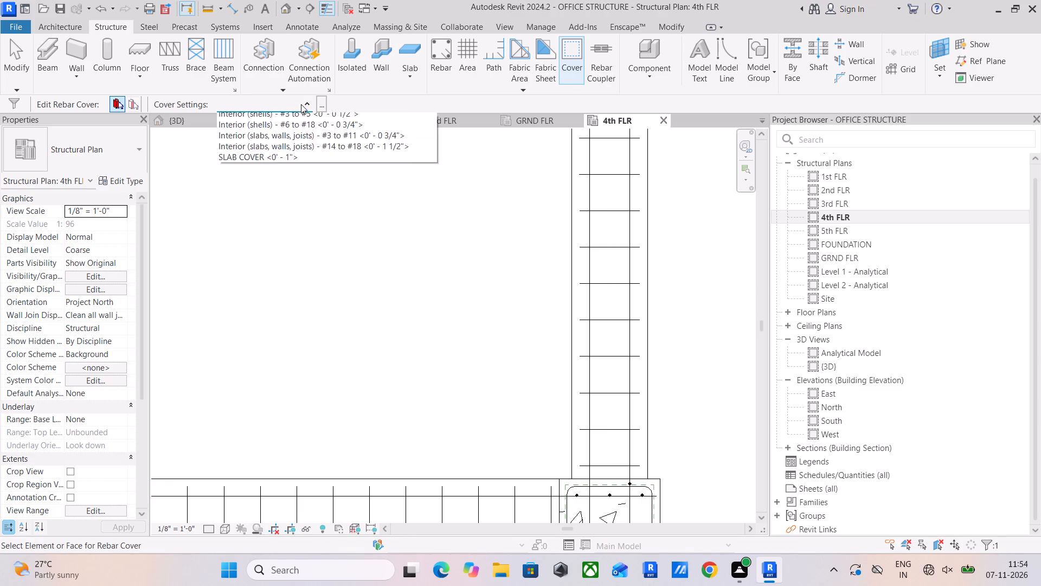
pyautogui.click(249, 233)
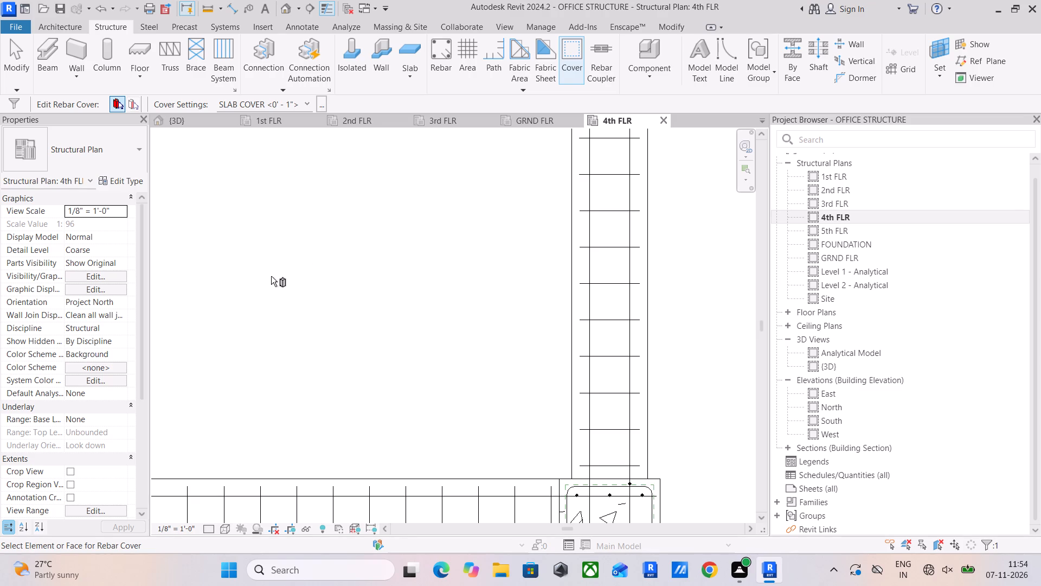
# Create a rectangular 6" Foundation Slab, about 12' 6" by 11' 2", filling the northeast bay between the inner beam faces.
pyautogui.scroll(-4, 374, 268)
pyautogui.moveTo(389, 285); pyautogui.dragTo(444, 329, button='middle')
pyautogui.scroll(-7, 441, 329)
pyautogui.moveTo(444, 332); pyautogui.dragTo(519, 375, button='middle')
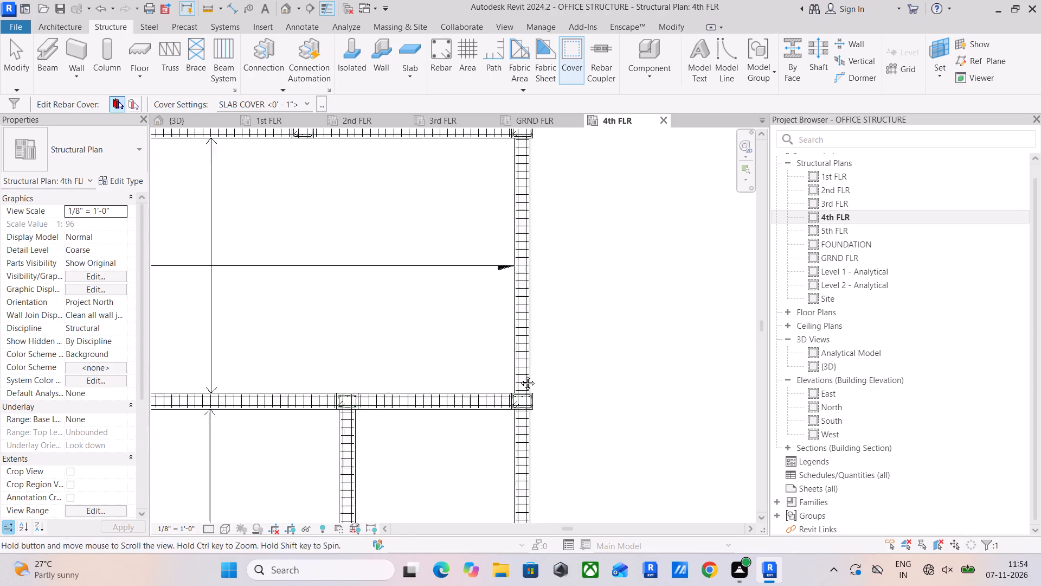
pyautogui.moveTo(519, 375); pyautogui.dragTo(529, 377, button='middle')
pyautogui.scroll(-4, 520, 368)
pyautogui.moveTo(520, 368); pyautogui.dragTo(563, 431, button='middle')
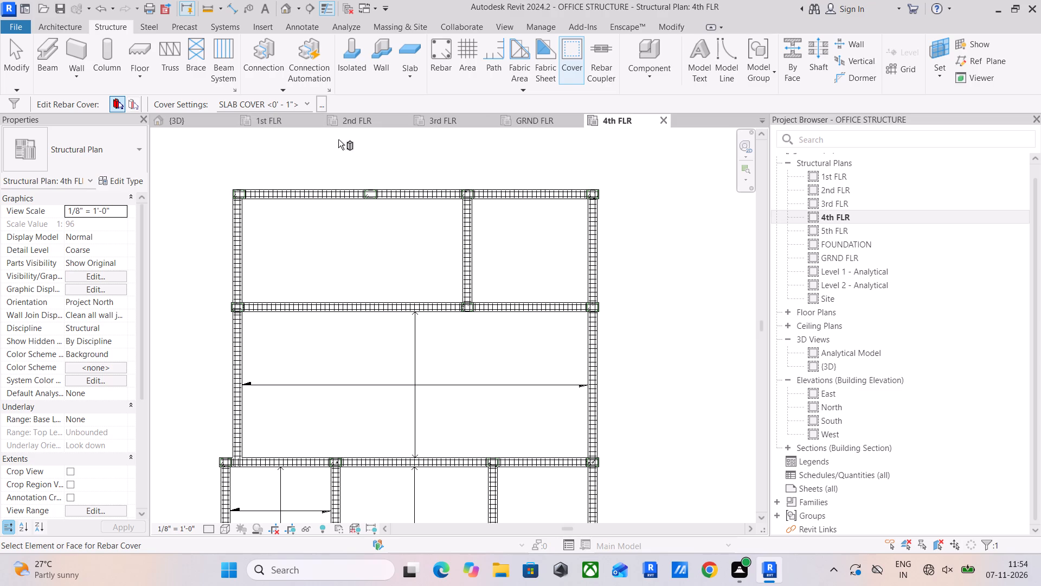
pyautogui.click(417, 56)
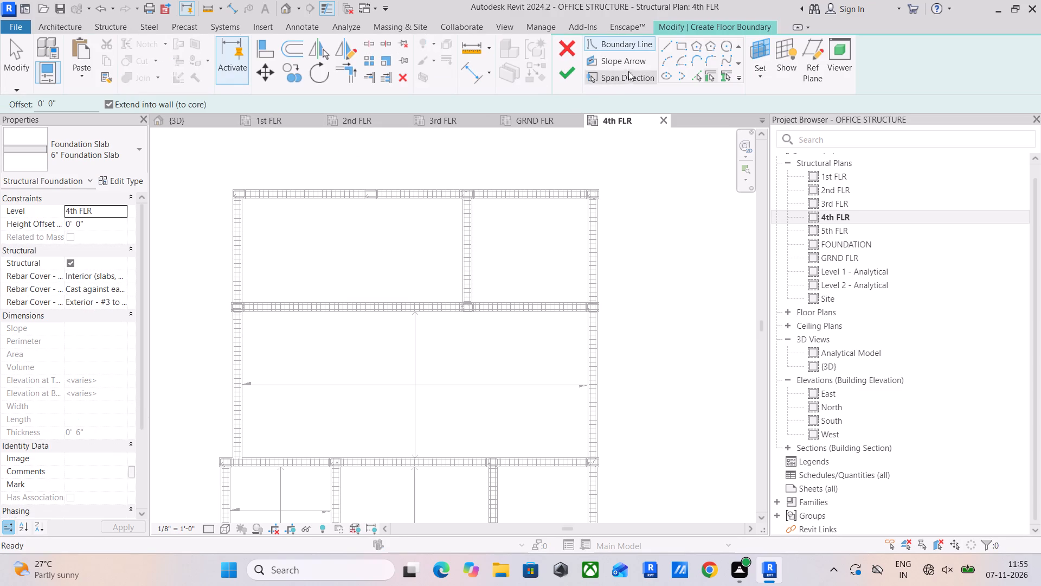
pyautogui.click(679, 46)
pyautogui.scroll(5, 556, 297)
pyautogui.scroll(11, 622, 291)
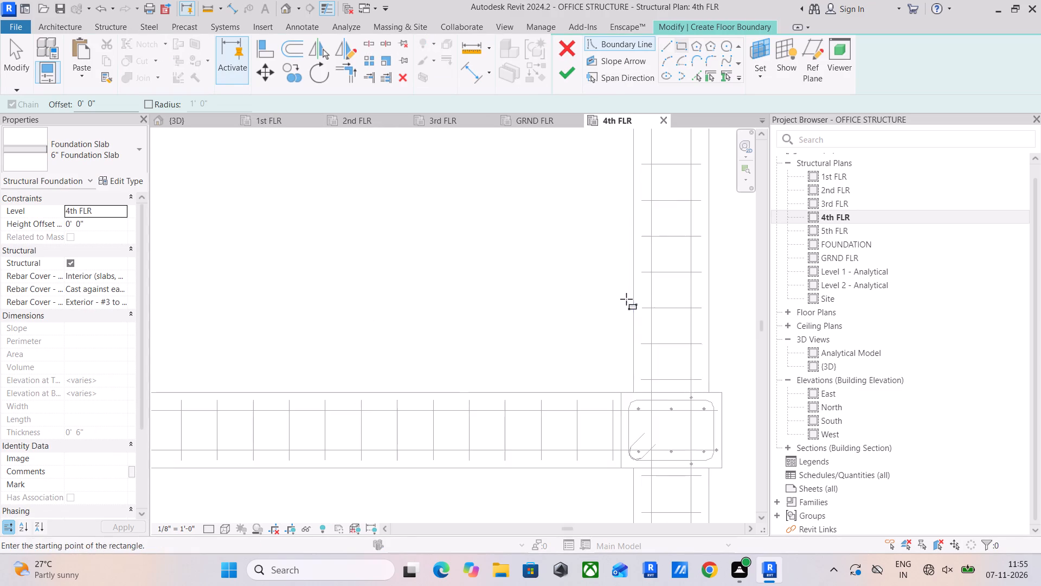
pyautogui.click(639, 406)
pyautogui.scroll(-8, 440, 281)
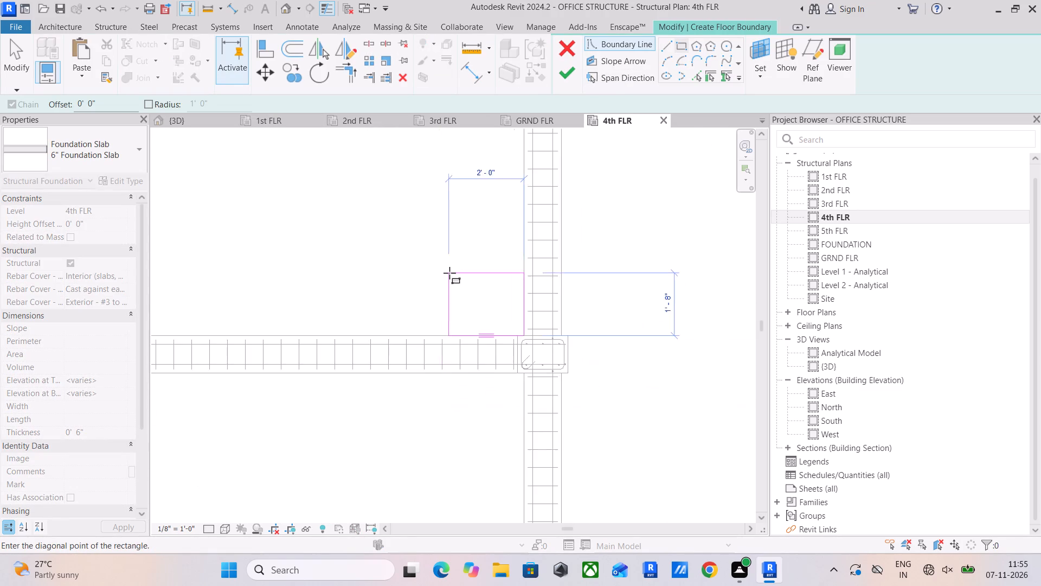
pyautogui.scroll(-2, 449, 273)
pyautogui.moveTo(447, 273); pyautogui.dragTo(576, 438, button='middle')
pyautogui.scroll(17, 407, 246)
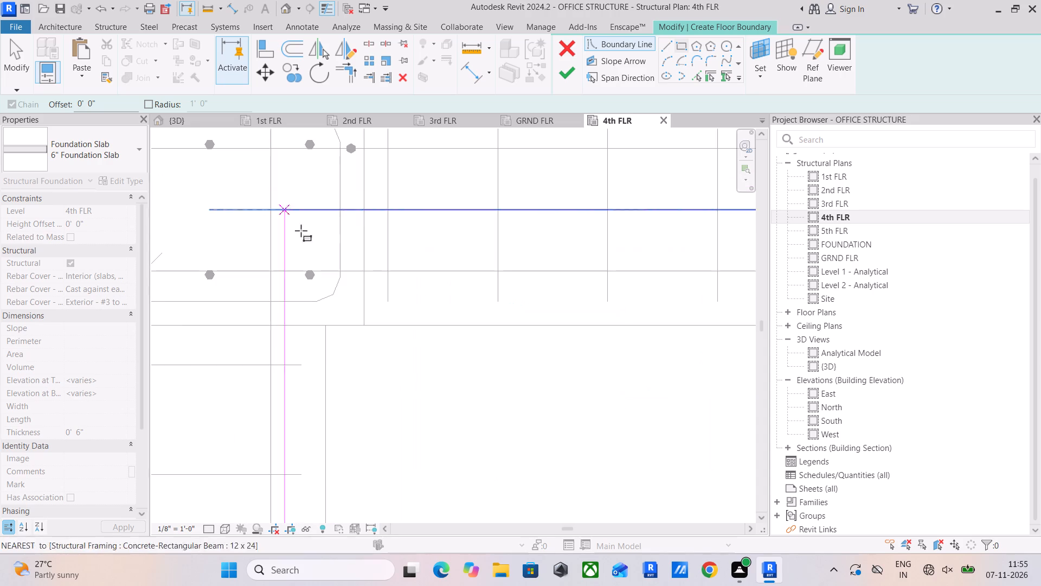
pyautogui.click(323, 325)
pyautogui.scroll(-11, 413, 265)
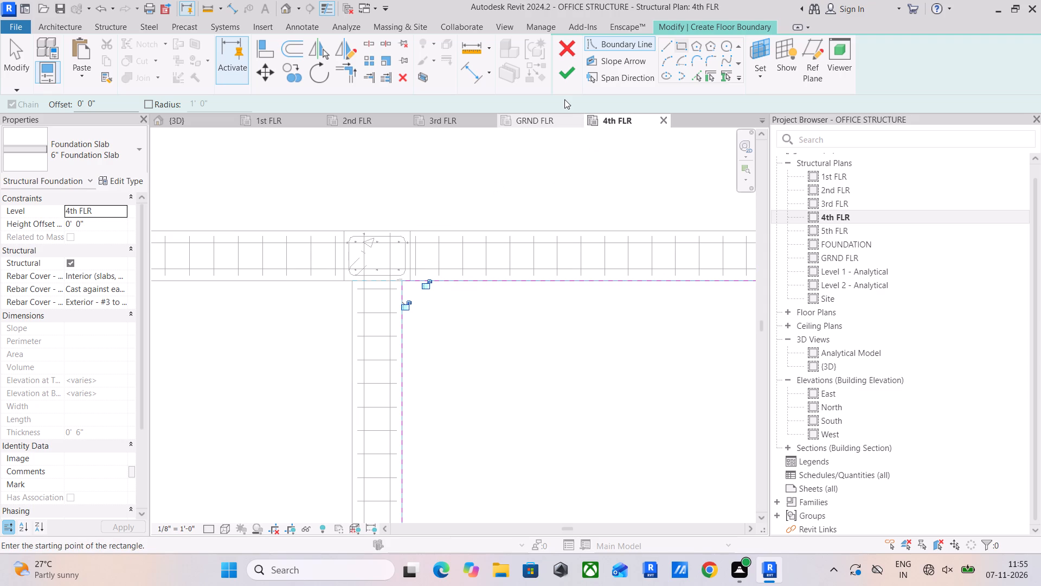
pyautogui.click(562, 75)
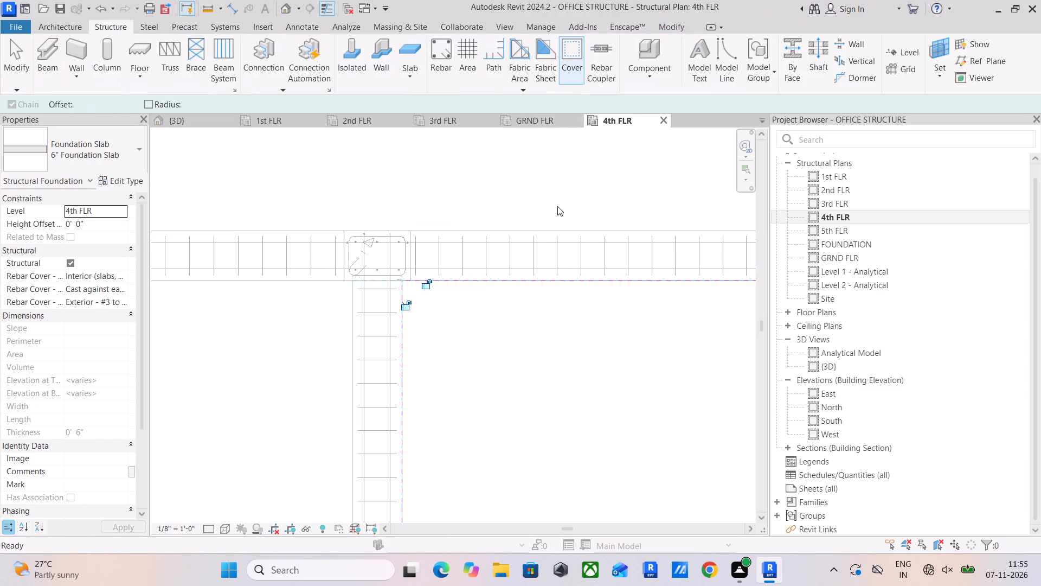
# Set the rebar cover of the northeast bay slab to SLAB COVER <0' - 1">.
pyautogui.click(106, 29)
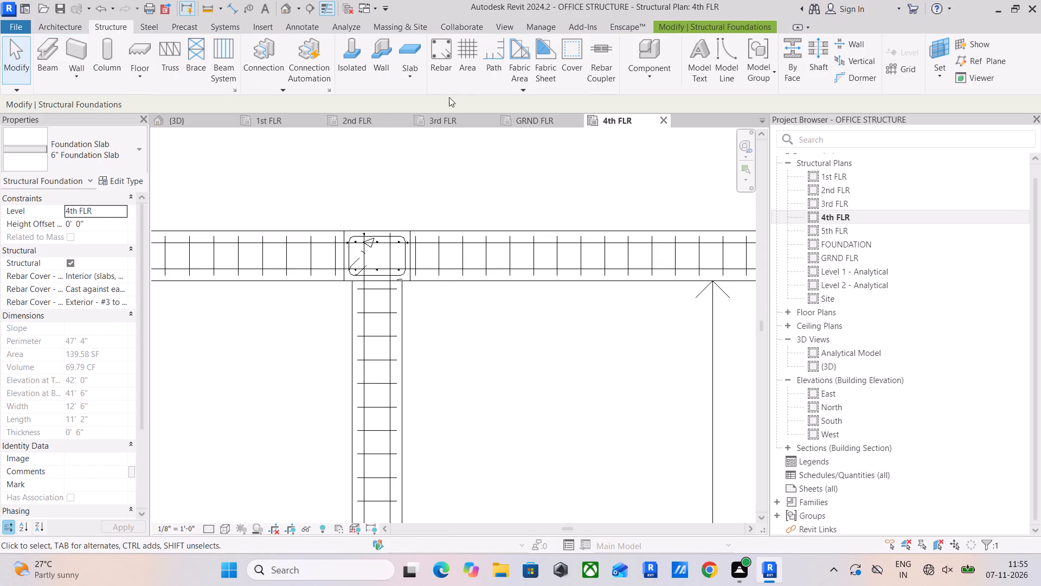
pyautogui.click(579, 57)
pyautogui.scroll(-5, 549, 220)
pyautogui.moveTo(556, 226); pyautogui.dragTo(318, 133, button='middle')
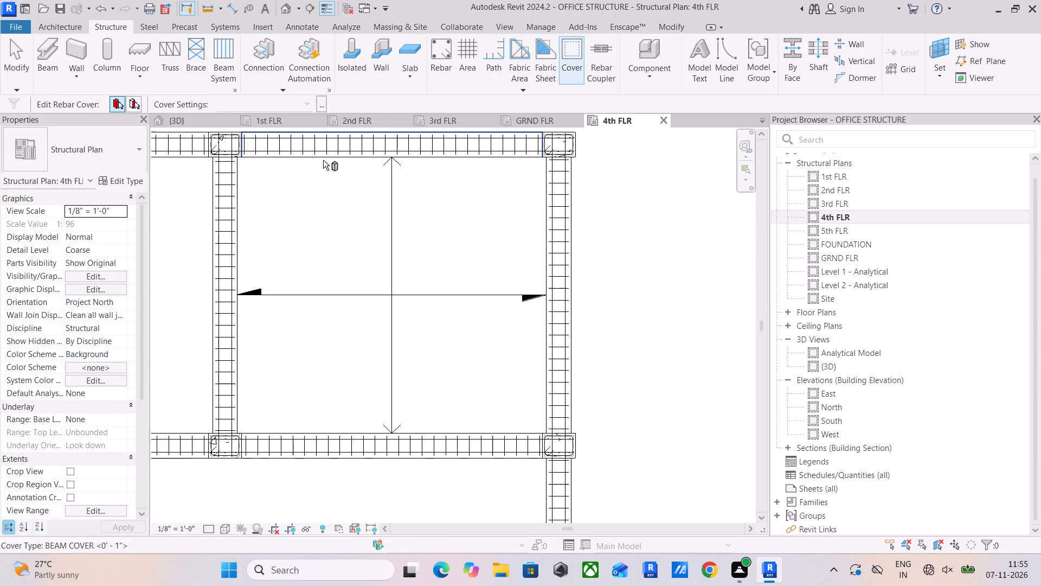
pyautogui.scroll(11, 542, 436)
pyautogui.click(564, 415)
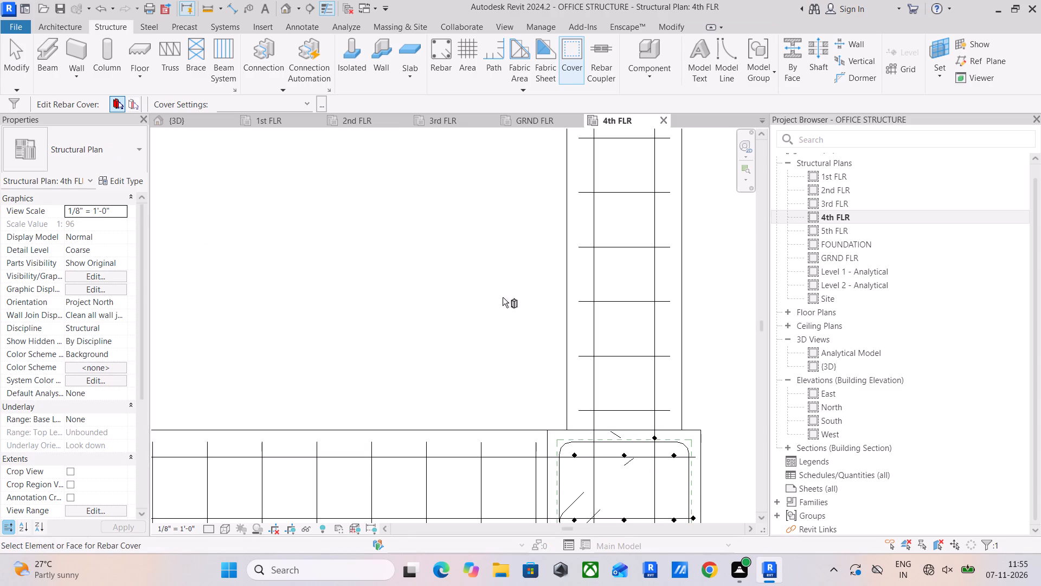
pyautogui.click(300, 103)
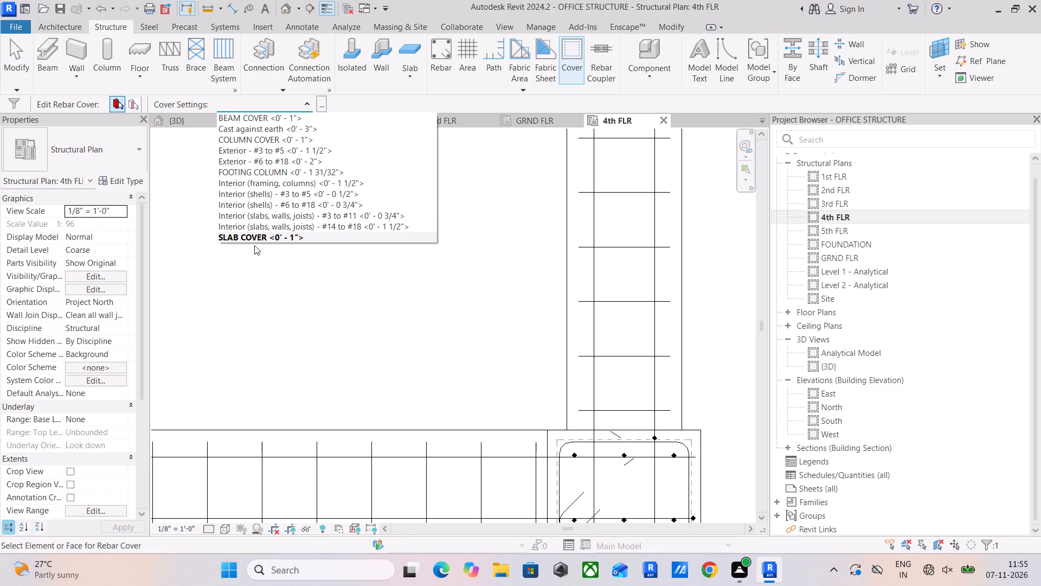
pyautogui.click(256, 237)
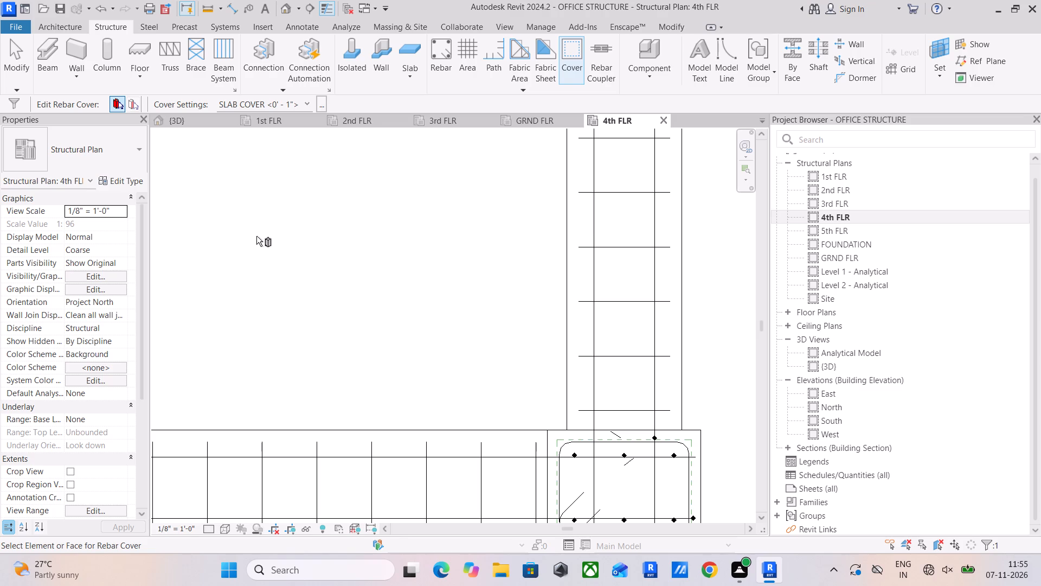
# Create a rectangular 6" Foundation Slab, about 23' 9" by 11' 2", filling the northwest bay between the inner beam faces.
pyautogui.scroll(-5, 384, 308)
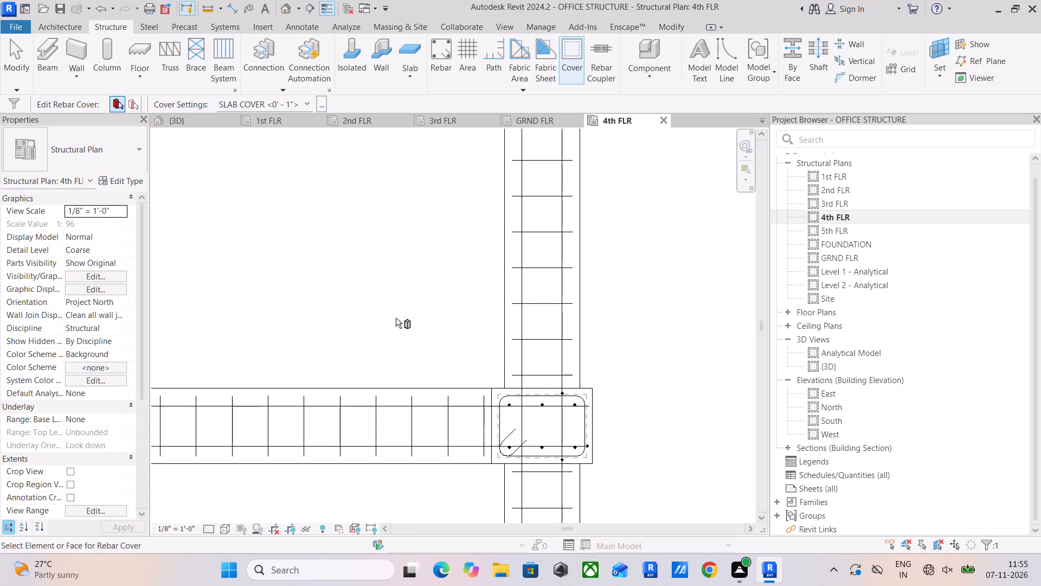
pyautogui.scroll(-4, 396, 318)
pyautogui.moveTo(420, 343); pyautogui.dragTo(531, 386, button='middle')
pyautogui.scroll(-4, 365, 315)
pyautogui.moveTo(365, 315); pyautogui.dragTo(561, 383, button='middle')
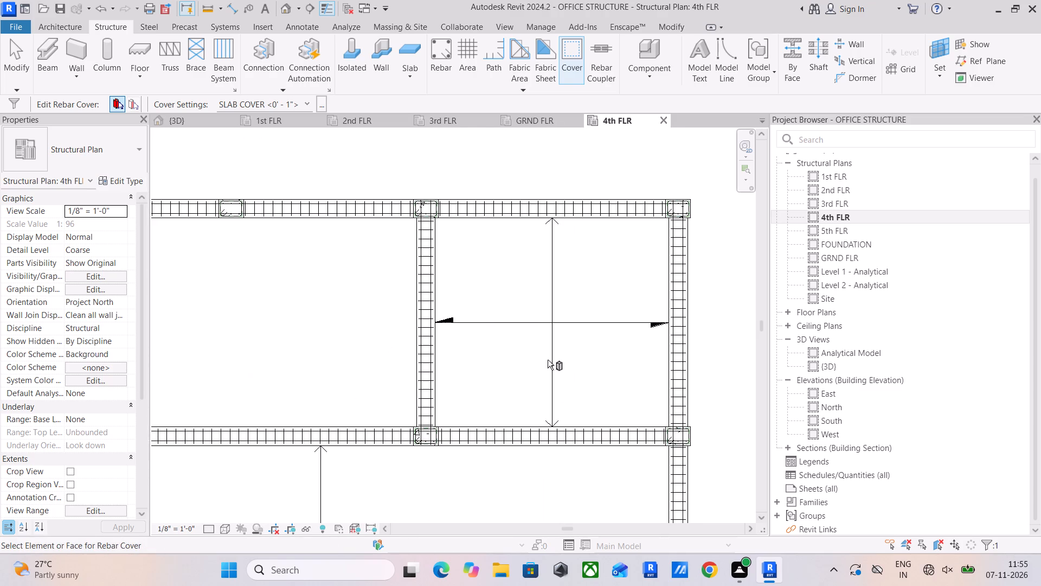
pyautogui.click(410, 59)
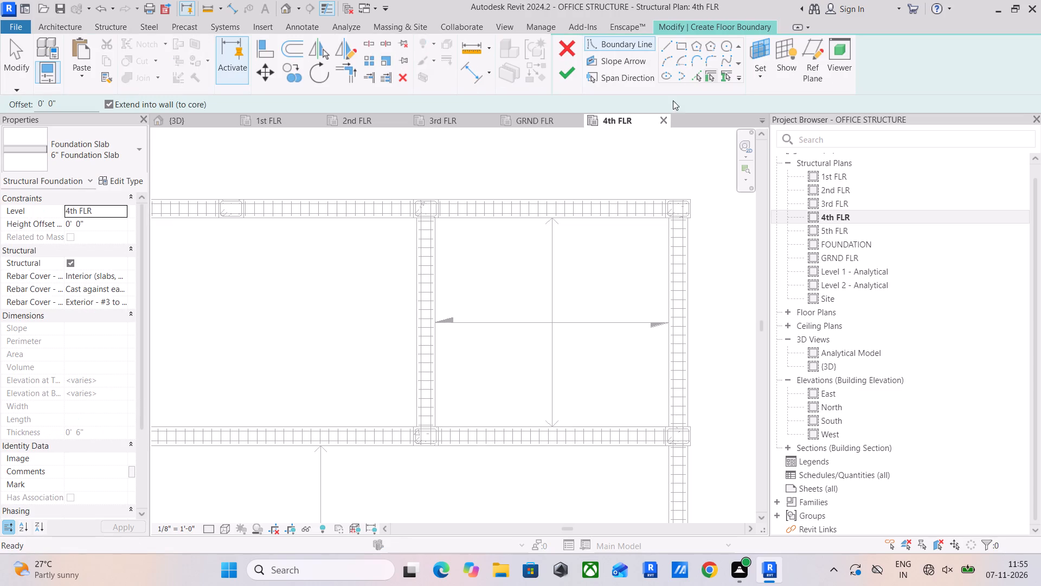
pyautogui.click(686, 46)
pyautogui.scroll(4, 395, 421)
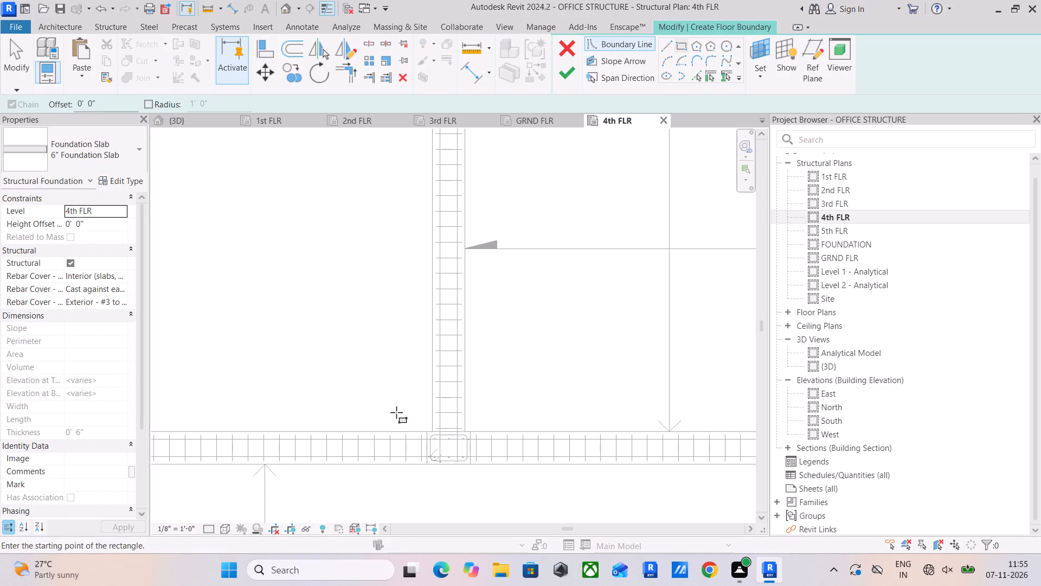
pyautogui.scroll(6, 435, 436)
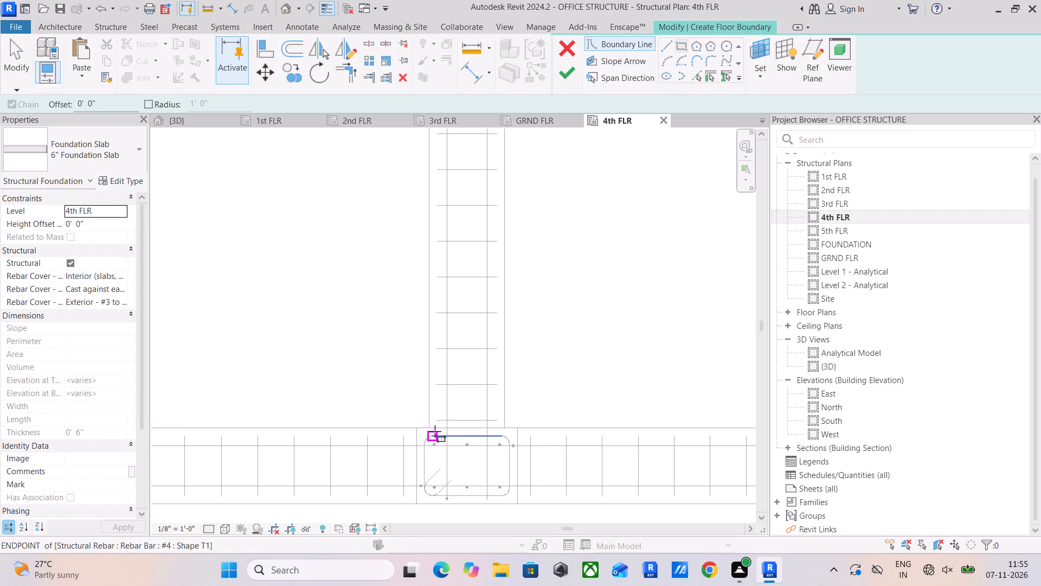
pyautogui.click(426, 424)
pyautogui.scroll(-9, 375, 341)
pyautogui.moveTo(376, 347); pyautogui.dragTo(864, 473, button='middle')
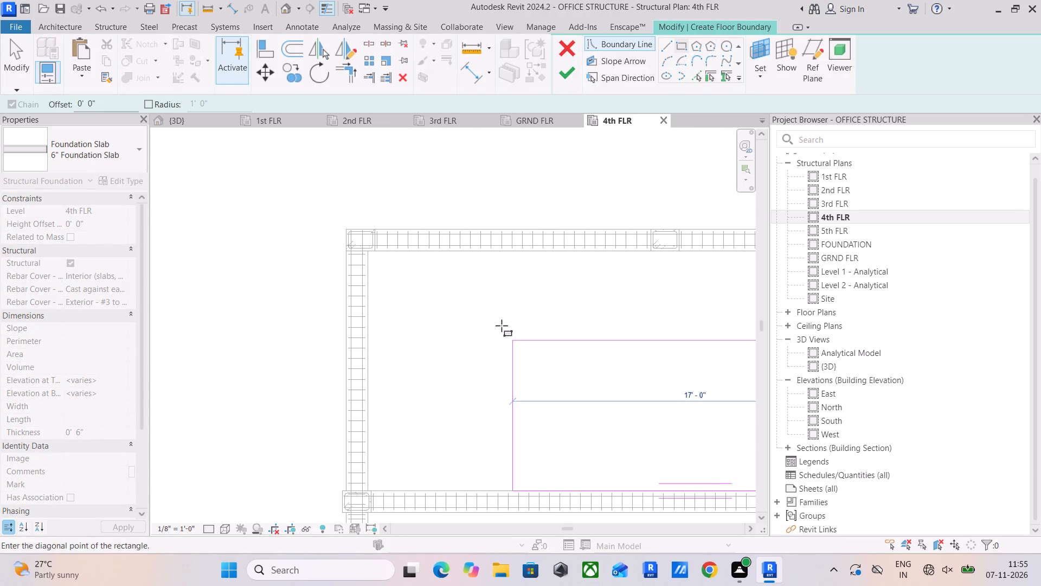
pyautogui.scroll(11, 390, 243)
pyautogui.scroll(2, 337, 260)
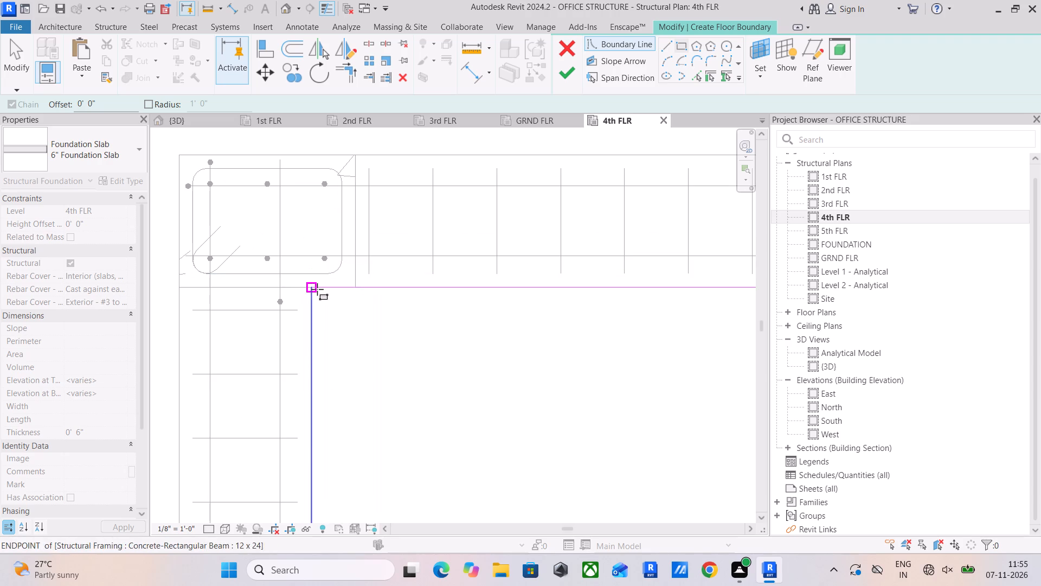
pyautogui.click(317, 289)
pyautogui.scroll(-6, 489, 300)
pyautogui.click(577, 73)
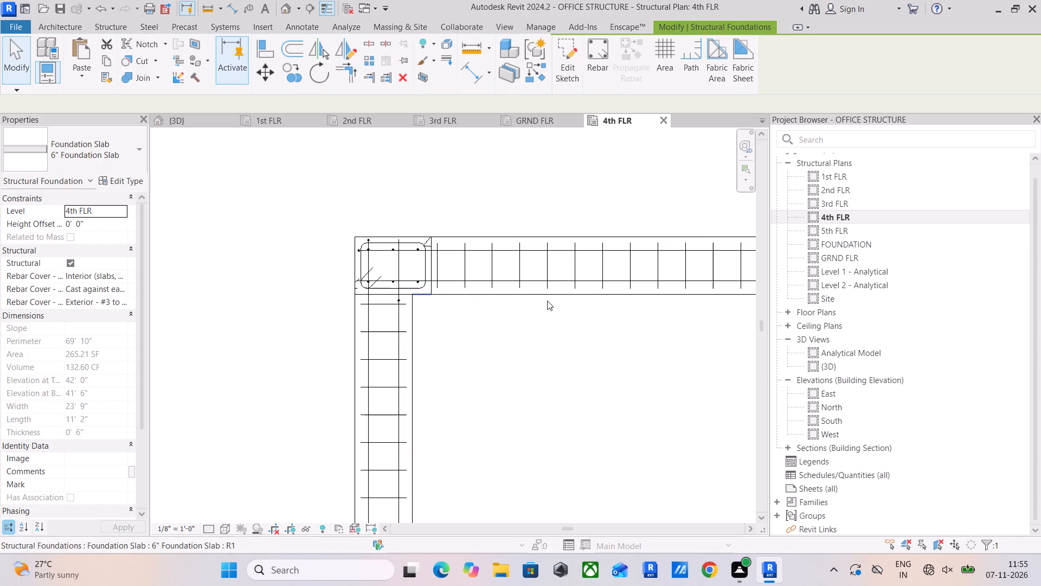
# Set the rebar cover of the northwest bay slab to SLAB COVER <0' - 1">.
pyautogui.click(101, 24)
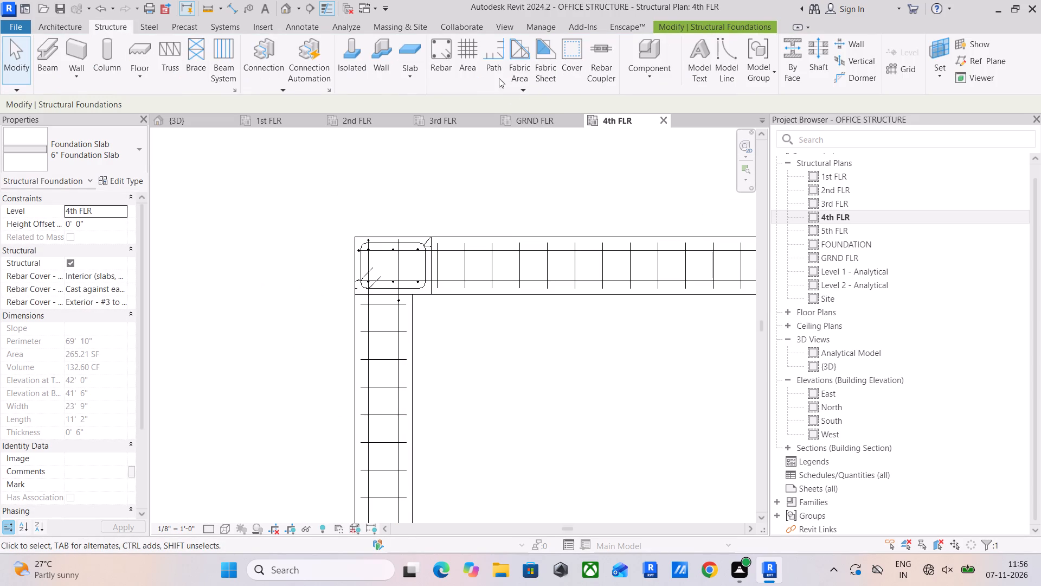
pyautogui.click(567, 60)
pyautogui.scroll(-5, 597, 278)
pyautogui.moveTo(666, 371); pyautogui.dragTo(198, 171, button='middle')
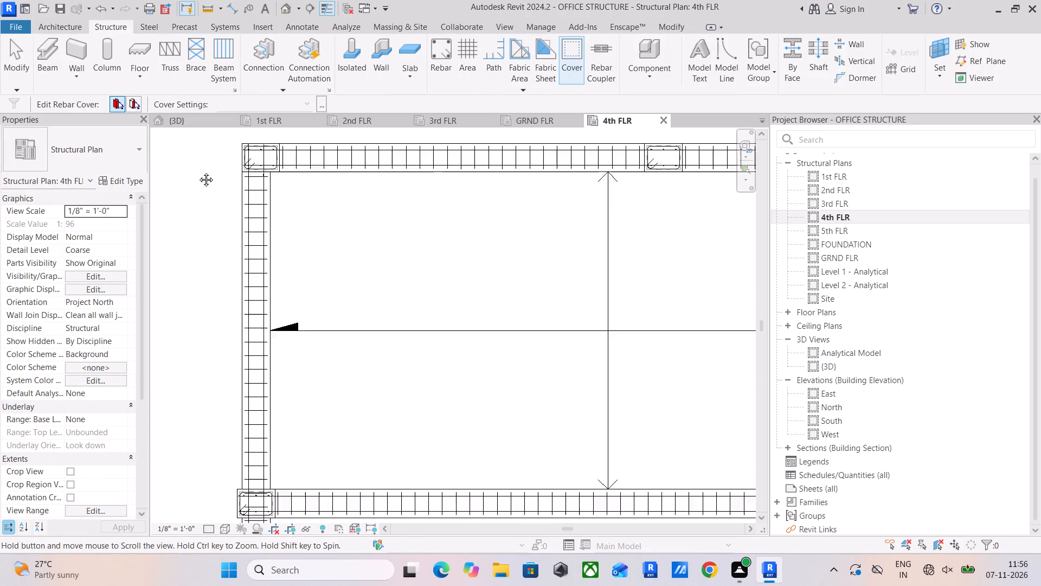
pyautogui.moveTo(198, 171); pyautogui.dragTo(178, 167, button='middle')
pyautogui.scroll(-3, 261, 252)
pyautogui.scroll(11, 533, 343)
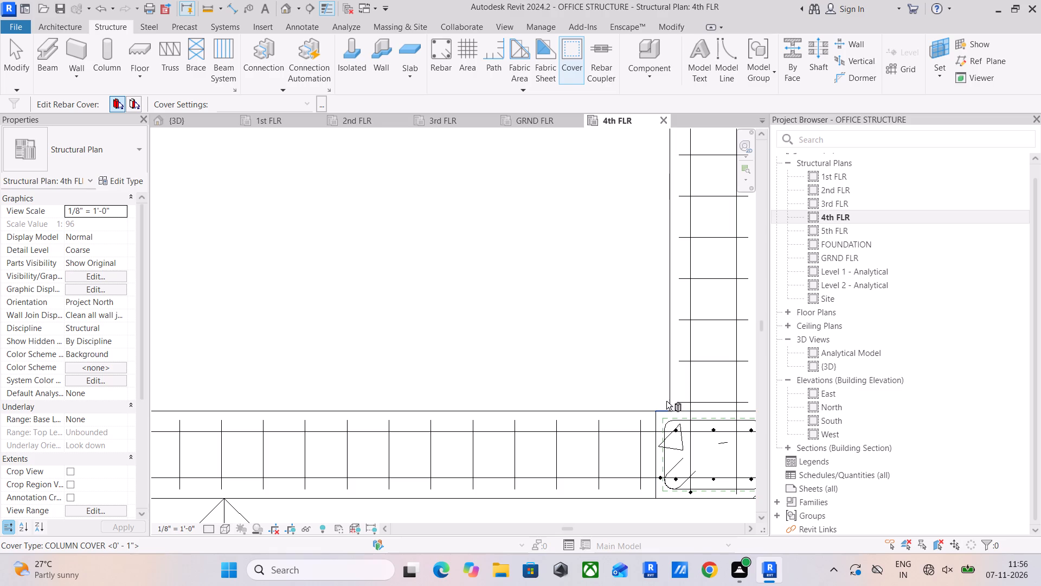
pyautogui.click(672, 400)
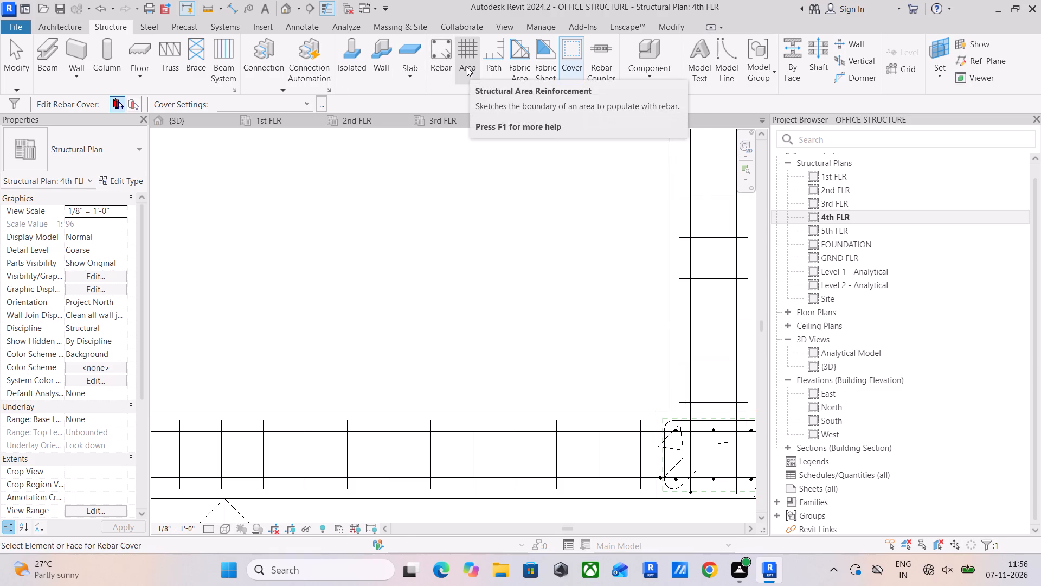
pyautogui.click(296, 100)
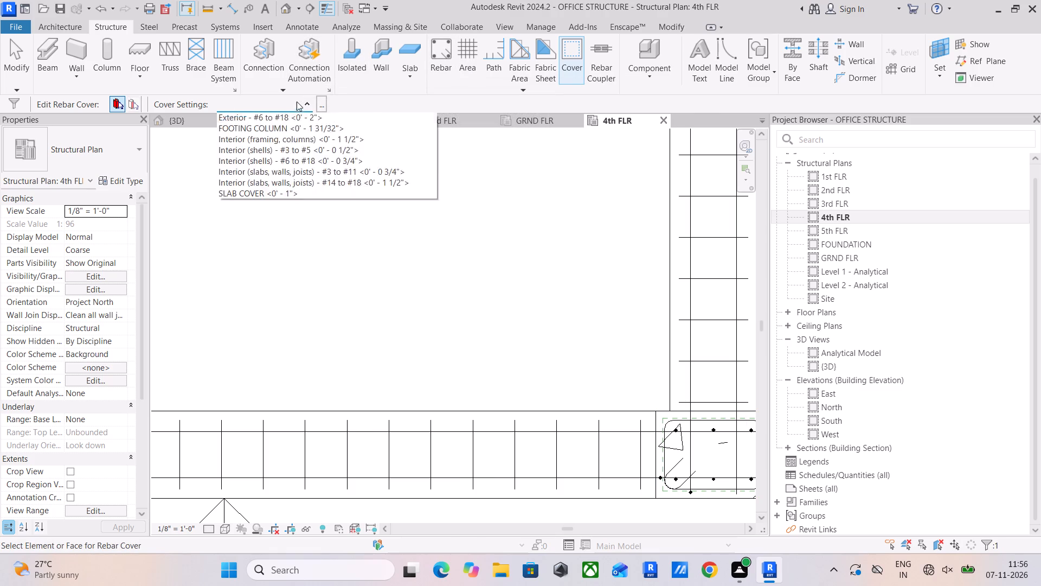
pyautogui.click(262, 236)
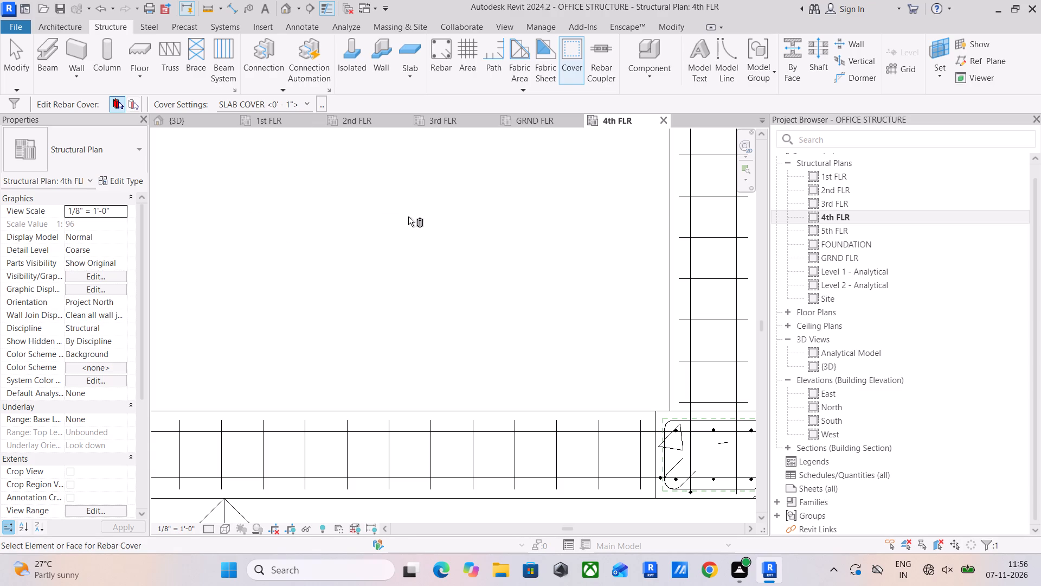
pyautogui.moveTo(419, 261); pyautogui.dragTo(445, 314)
# Create a rectangular 6" Foundation Slab, about 9' 9" by 14' 8", filling the southeast bay between the inner beam faces.
pyautogui.scroll(-13, 445, 314)
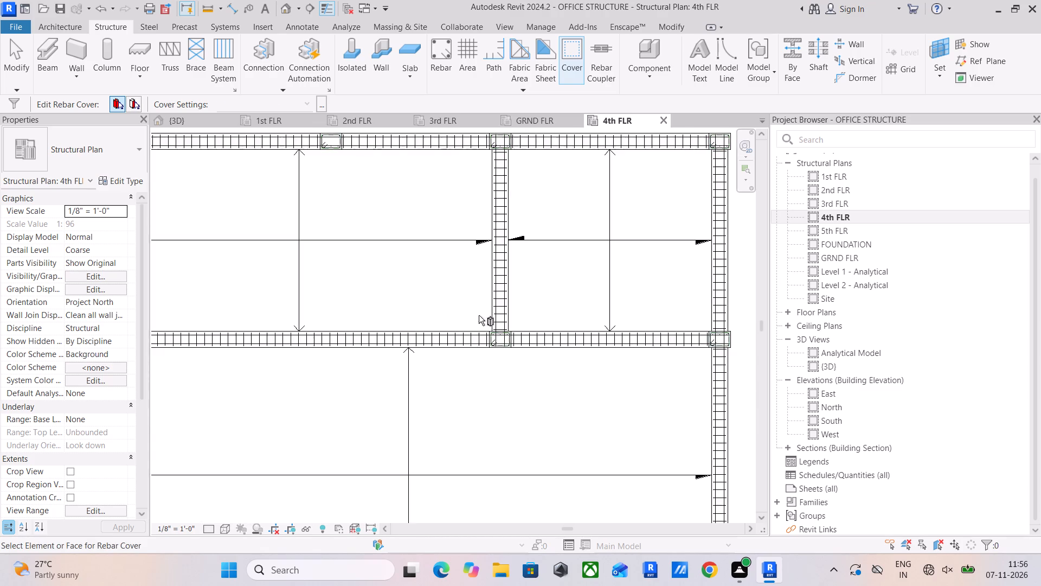
pyautogui.moveTo(479, 315); pyautogui.dragTo(528, 416, button='middle')
pyautogui.scroll(-4, 531, 404)
pyautogui.moveTo(532, 397); pyautogui.dragTo(528, 245, button='middle')
pyautogui.scroll(-3, 526, 251)
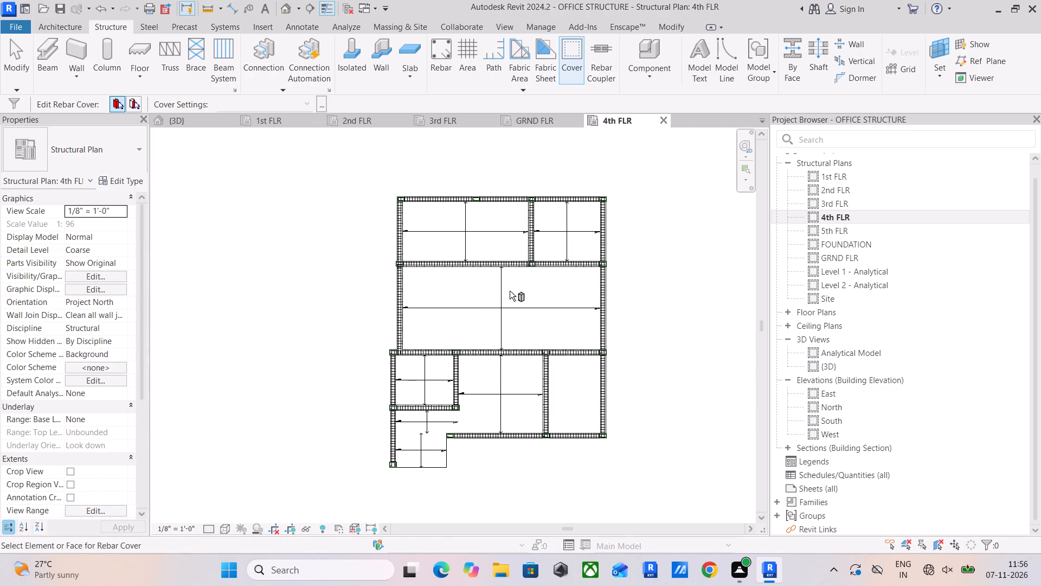
pyautogui.scroll(6, 599, 421)
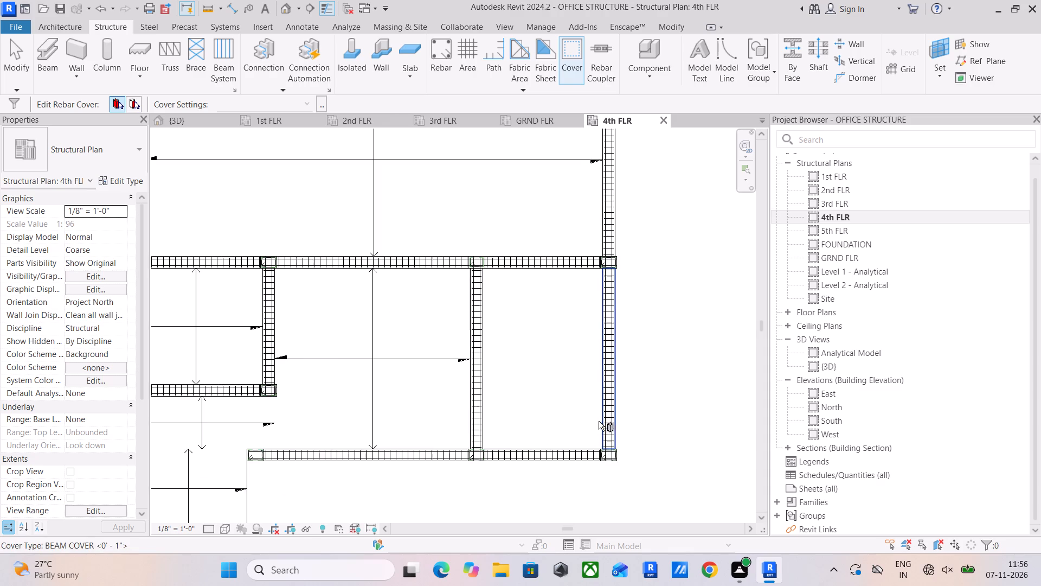
pyautogui.scroll(5, 599, 436)
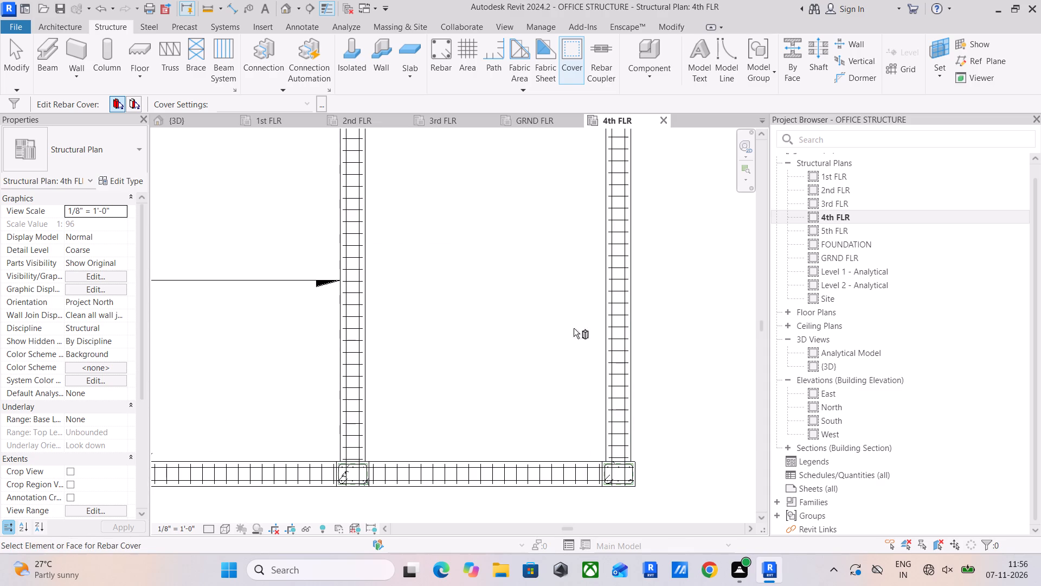
pyautogui.click(403, 63)
pyautogui.click(407, 50)
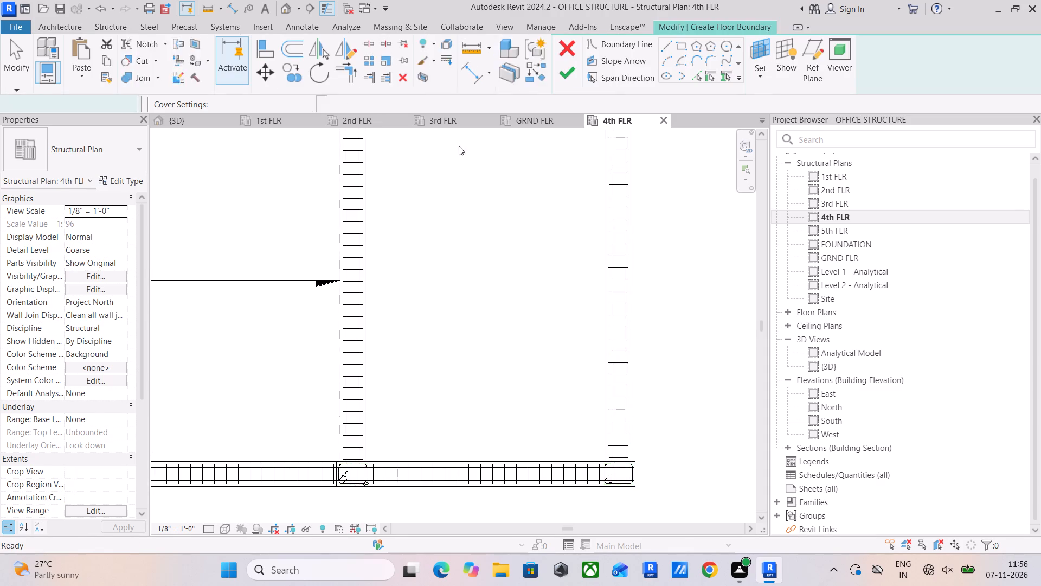
pyautogui.click(682, 46)
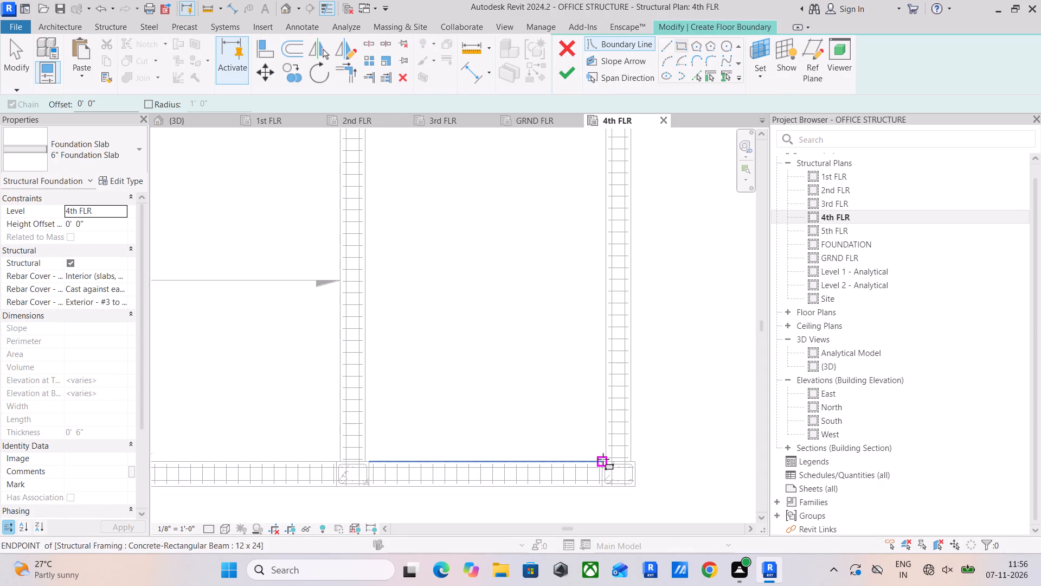
pyautogui.scroll(6, 603, 459)
pyautogui.click(610, 463)
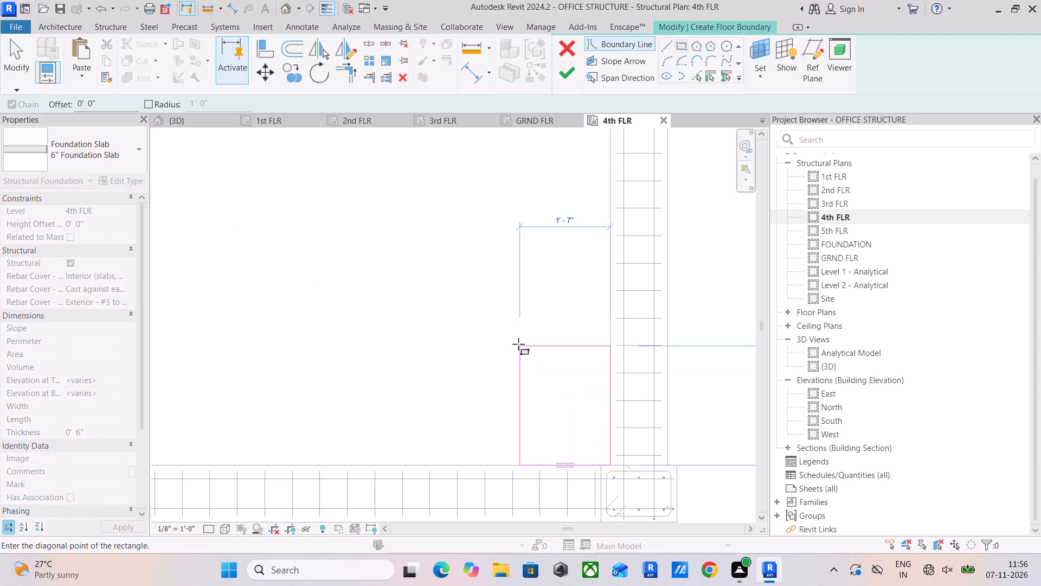
pyautogui.scroll(-8, 478, 337)
pyautogui.moveTo(444, 297); pyautogui.dragTo(573, 511, button='middle')
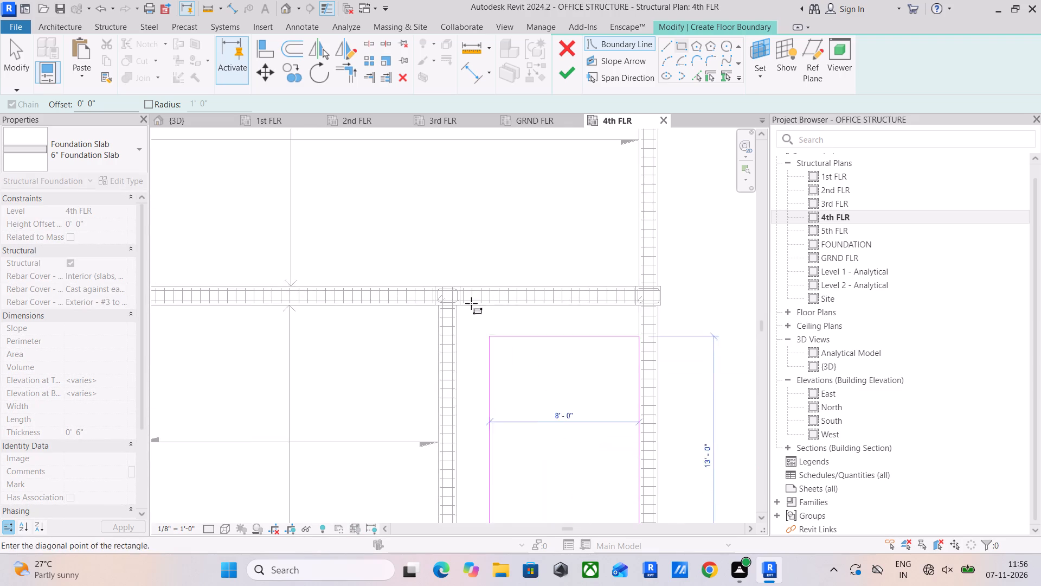
pyautogui.scroll(11, 470, 299)
pyautogui.click(423, 312)
pyautogui.scroll(-2, 553, 366)
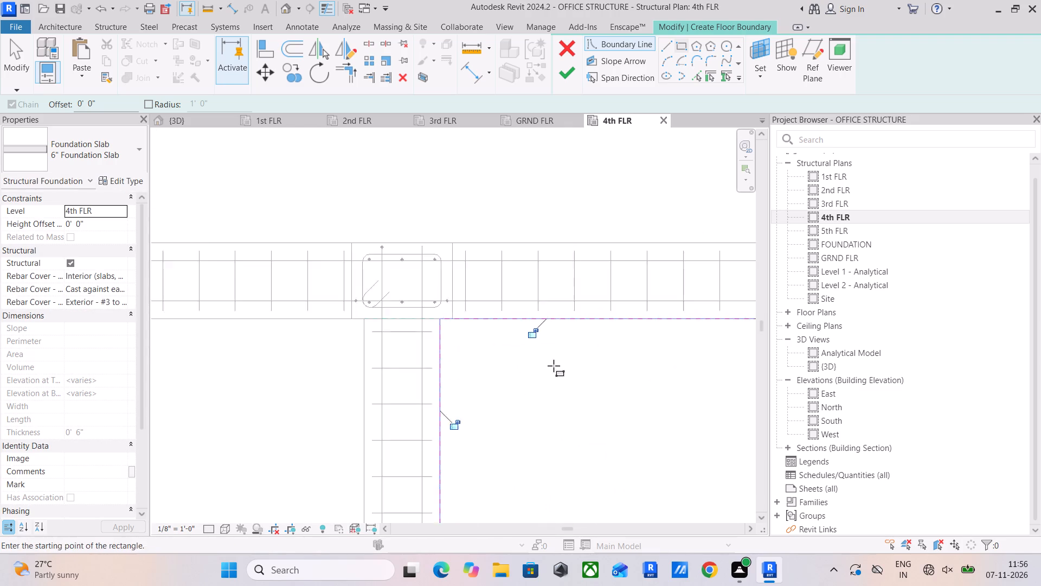
pyautogui.scroll(-4, 554, 366)
pyautogui.moveTo(565, 366); pyautogui.dragTo(525, 328, button='middle')
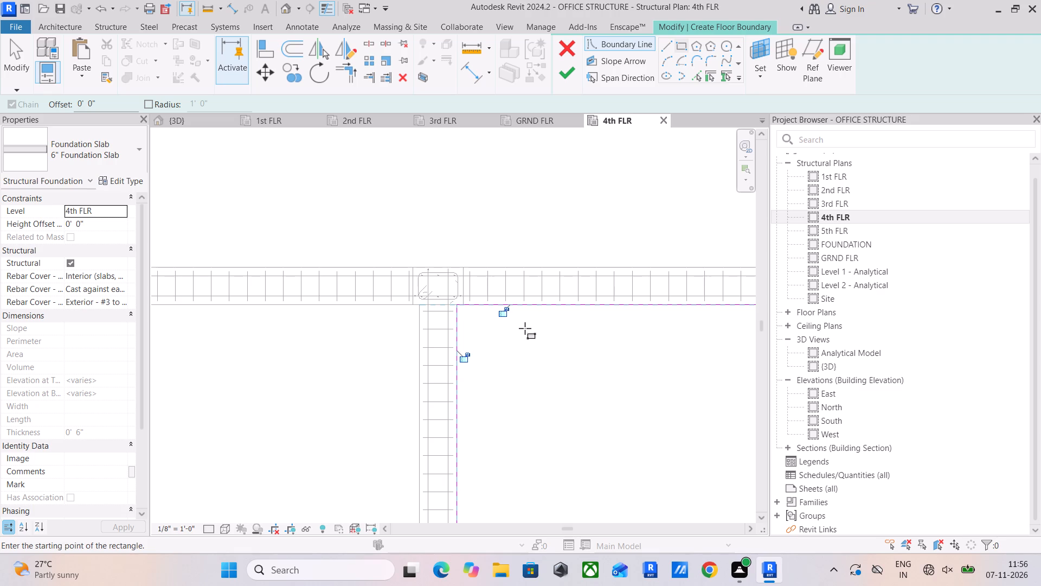
pyautogui.scroll(-9, 525, 328)
pyautogui.moveTo(542, 340); pyautogui.dragTo(544, 261, button='middle')
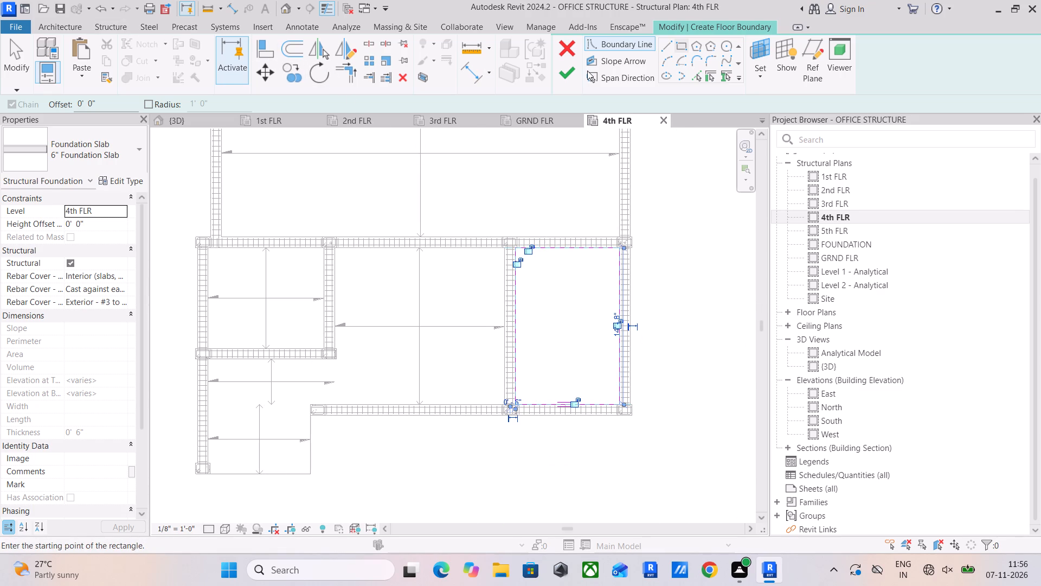
pyautogui.click(558, 71)
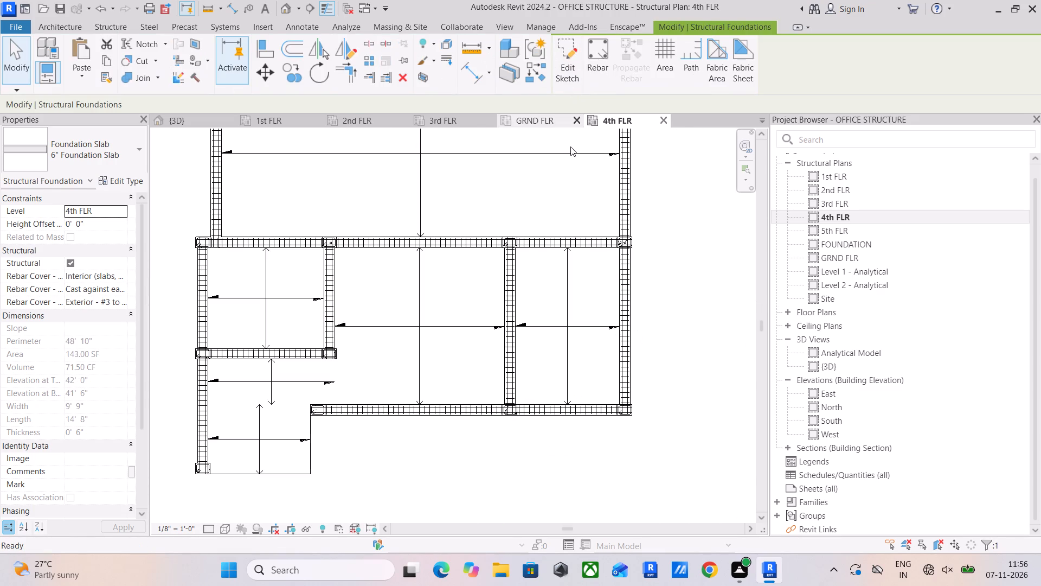
# Set the rebar cover of the southeast bay slab to SLAB COVER <0' - 1">.
pyautogui.click(122, 26)
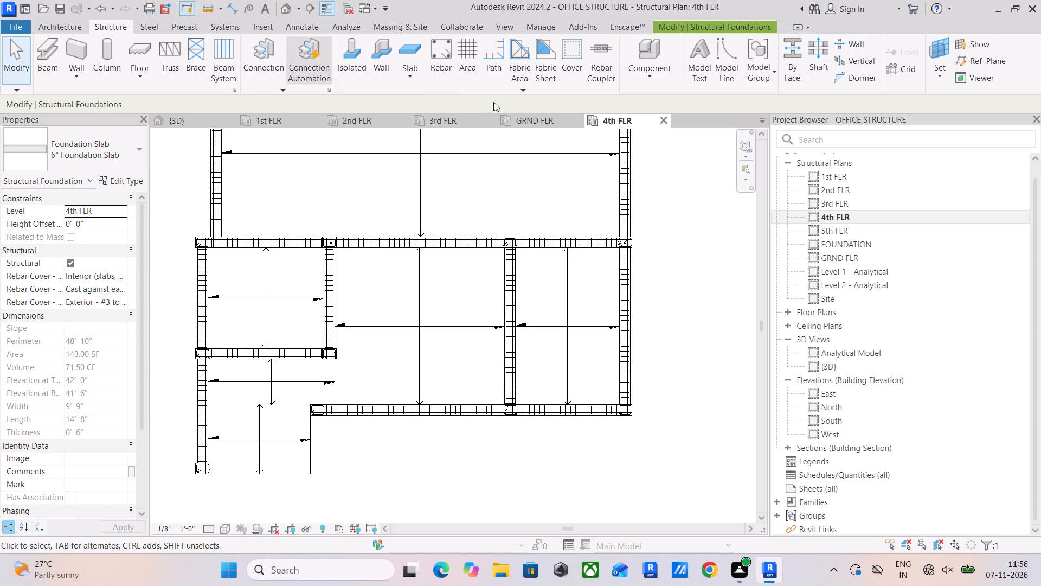
pyautogui.click(567, 62)
pyautogui.scroll(9, 598, 388)
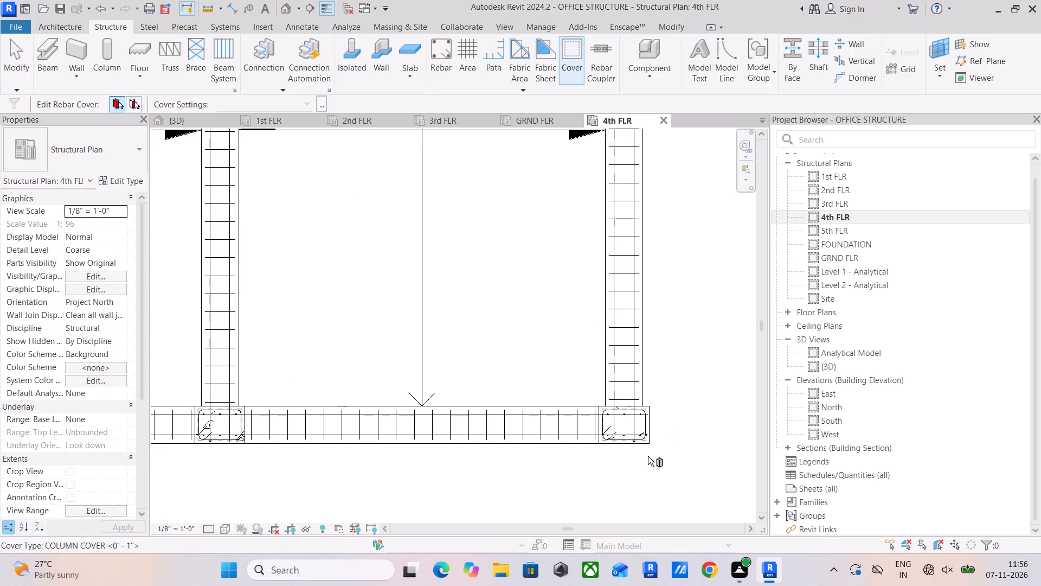
pyautogui.scroll(6, 648, 456)
pyautogui.scroll(4, 561, 335)
pyautogui.click(546, 321)
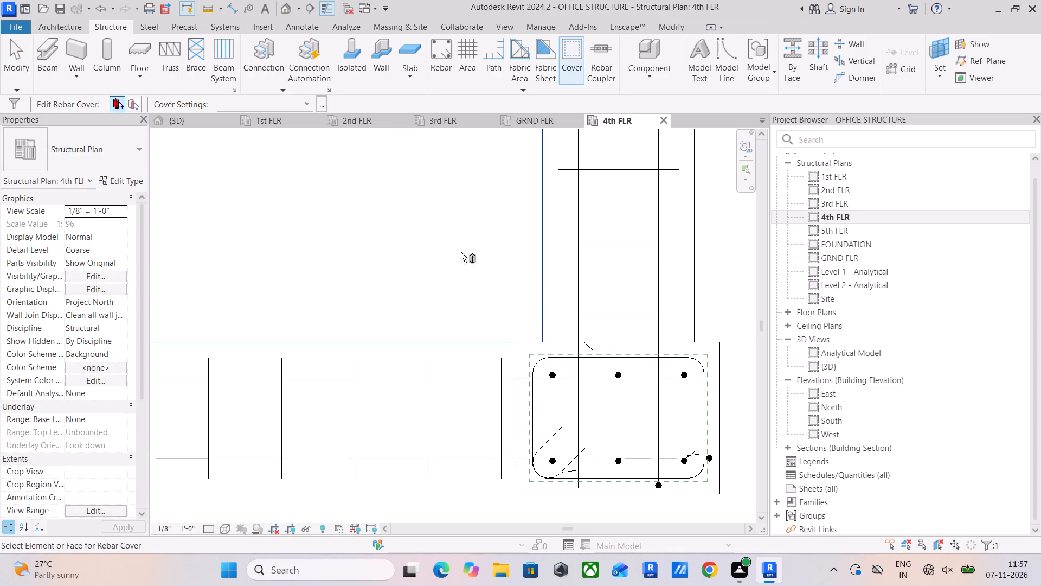
pyautogui.click(292, 105)
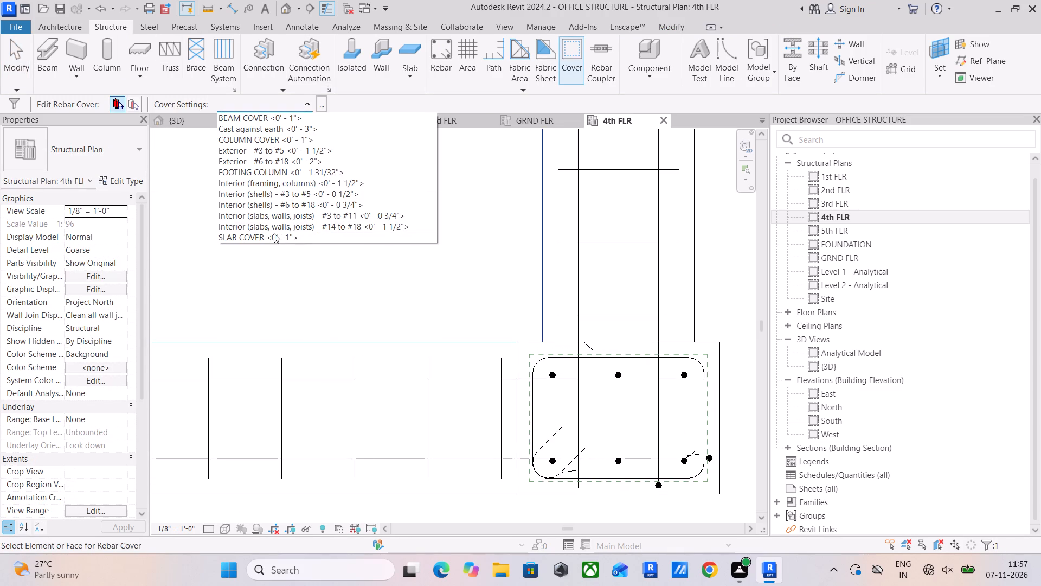
pyautogui.click(274, 233)
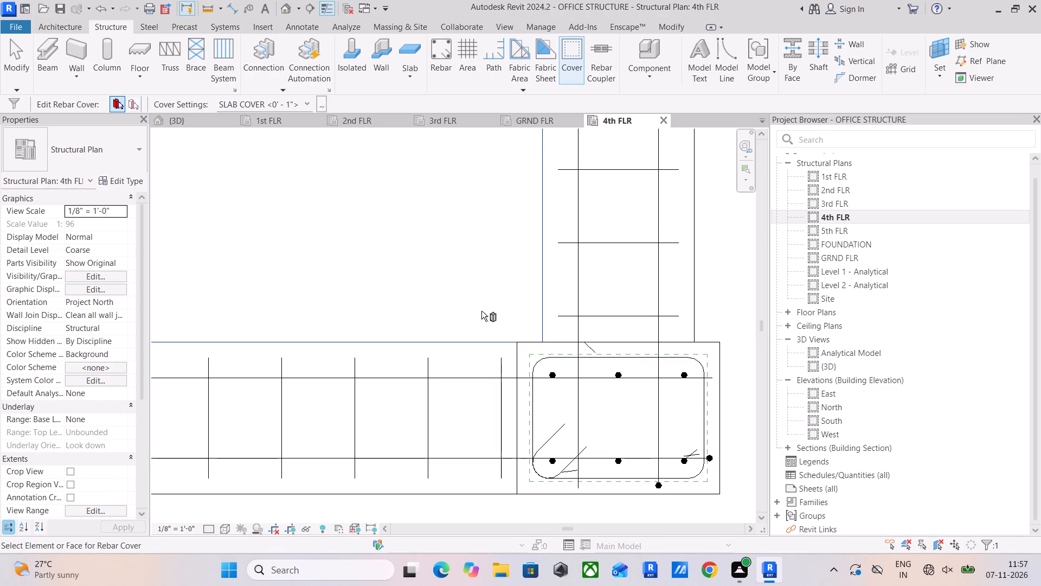
pyautogui.scroll(-3, 534, 379)
pyautogui.moveTo(544, 375); pyautogui.dragTo(645, 373, button='middle')
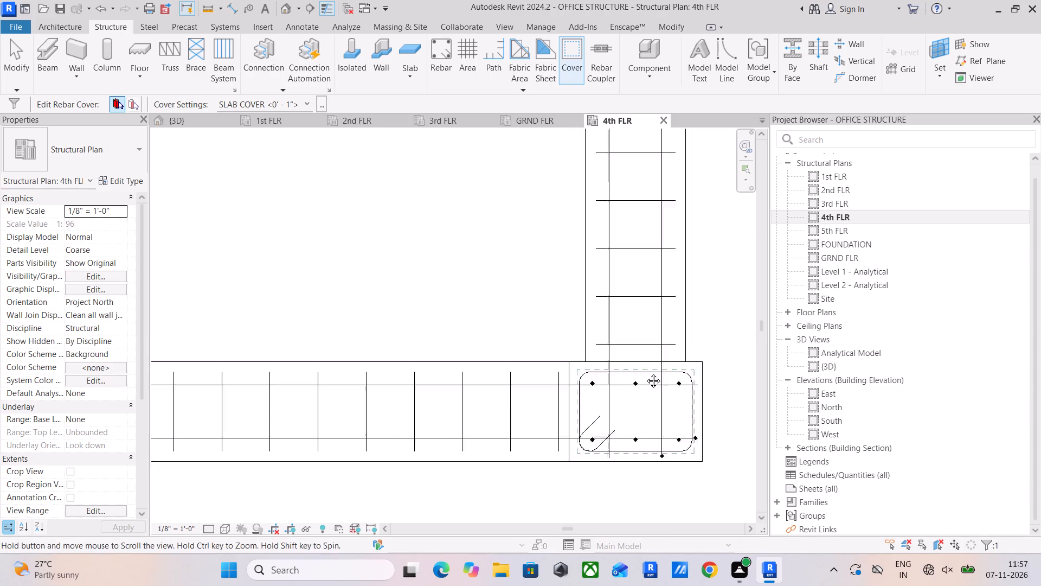
pyautogui.moveTo(645, 373); pyautogui.dragTo(664, 362, button='middle')
pyautogui.click(25, 54)
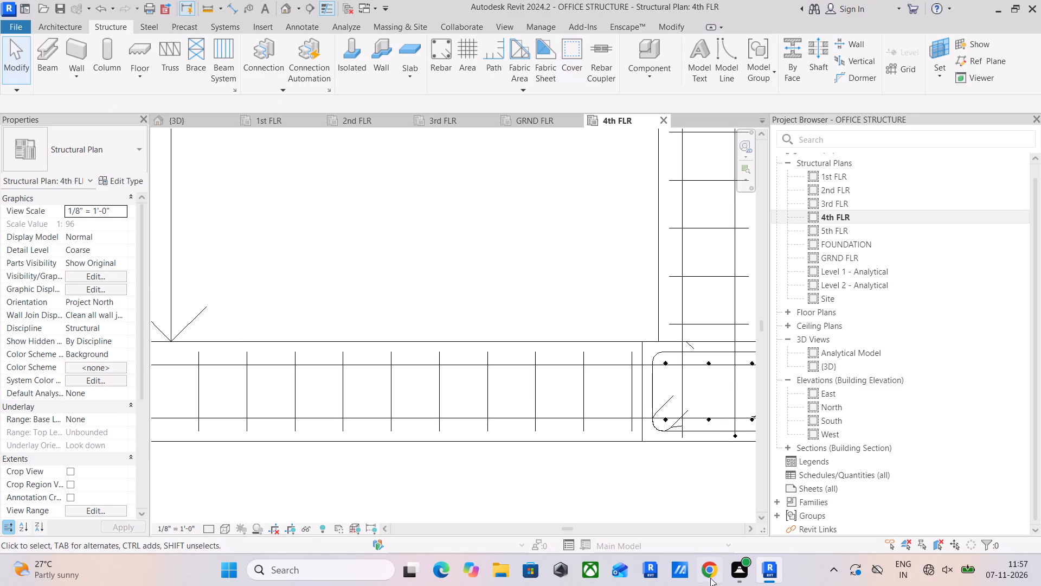
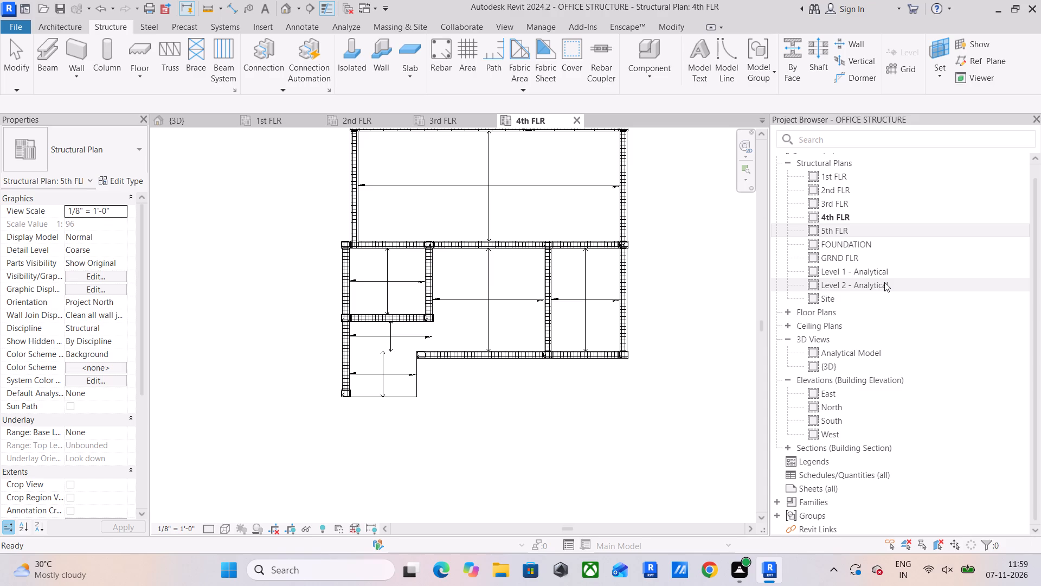
# Open the 5th FLR structural plan and set its visual style to Wireframe.
pyautogui.doubleClick(836, 228)
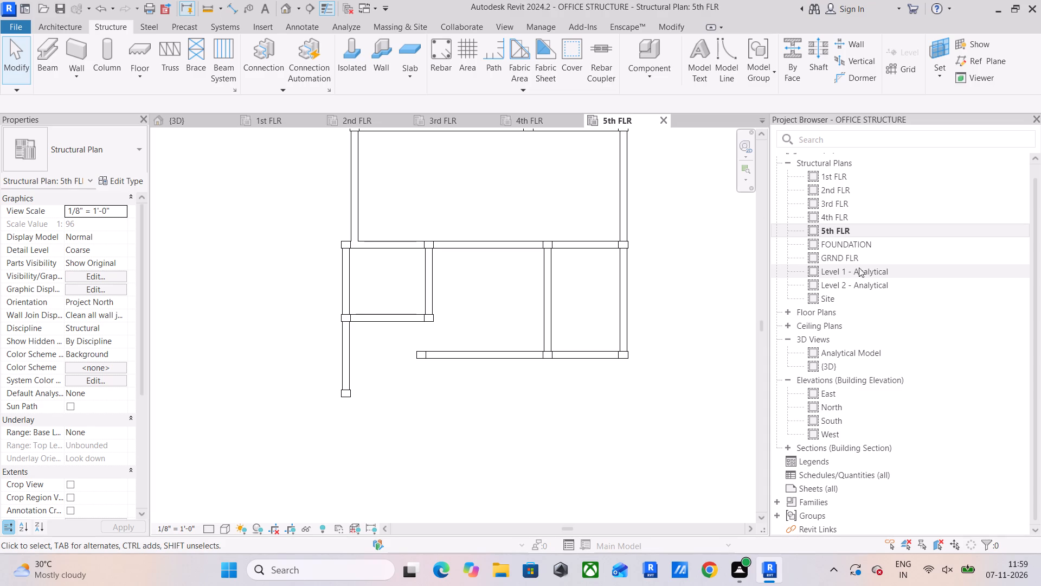
pyautogui.scroll(-3, 342, 257)
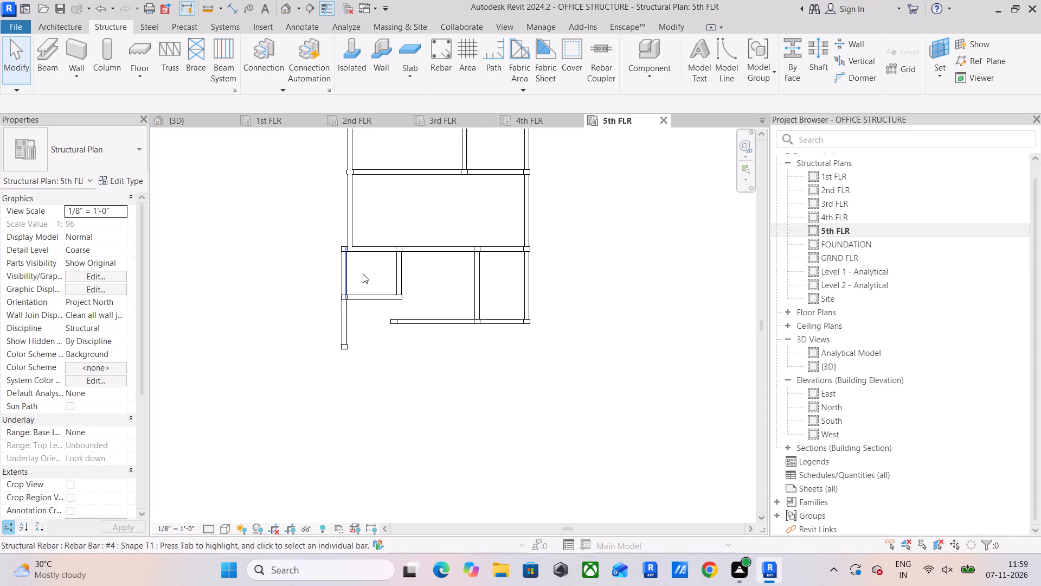
pyautogui.scroll(1, 345, 275)
pyautogui.click(227, 534)
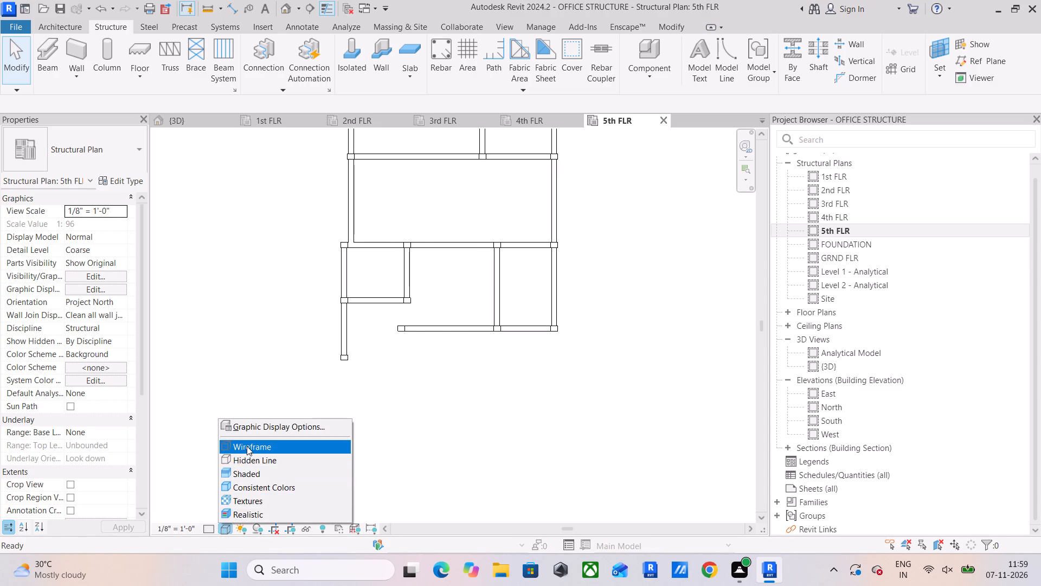
pyautogui.click(247, 446)
pyautogui.moveTo(375, 351); pyautogui.dragTo(370, 377, button='middle')
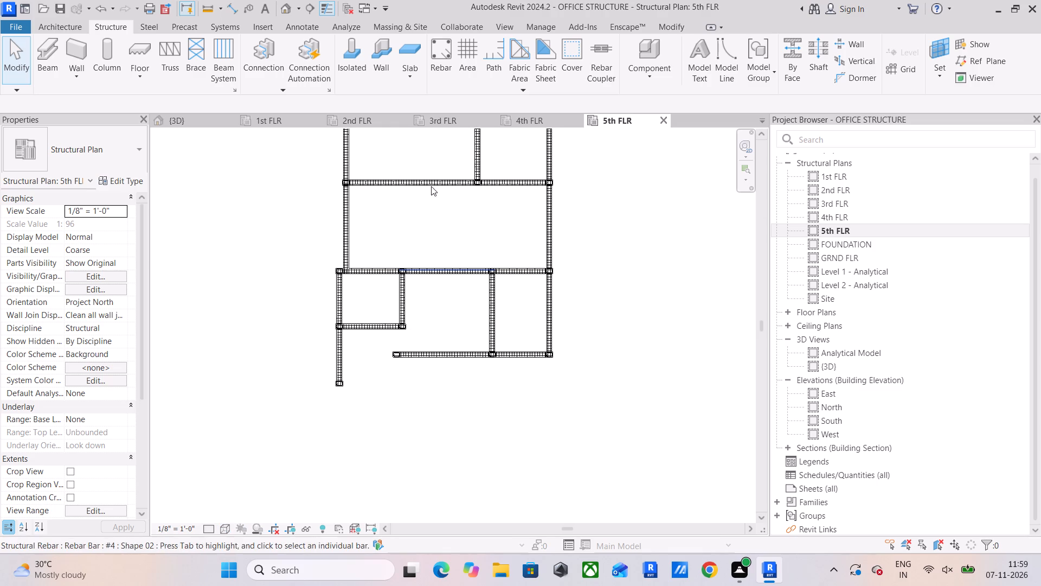
# Create a rectangular 6" Foundation Slab, about 9' 9" by 14' 8", filling the southeast bay between the inner beam faces.
pyautogui.click(407, 54)
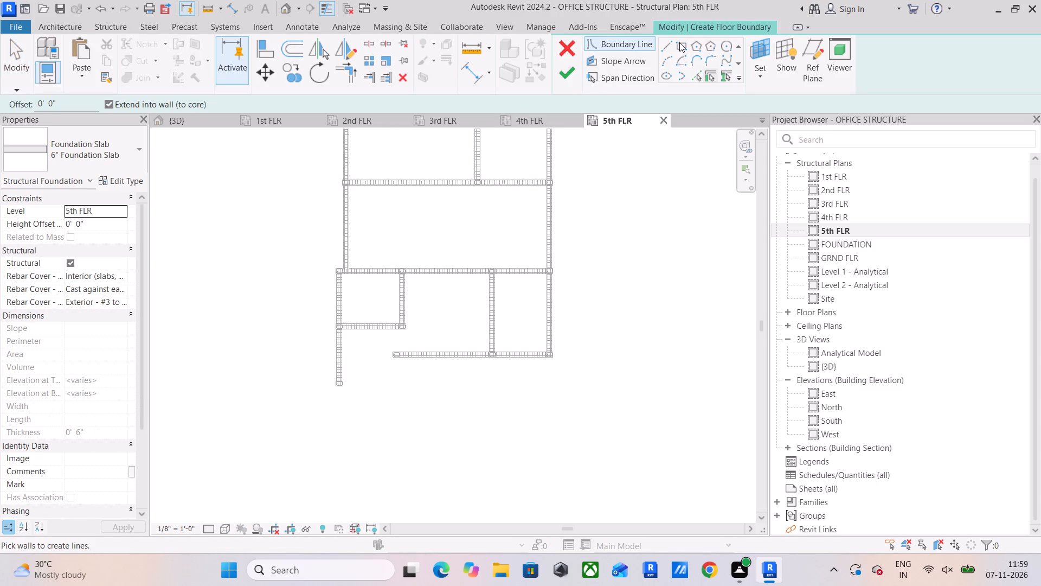
pyautogui.click(679, 42)
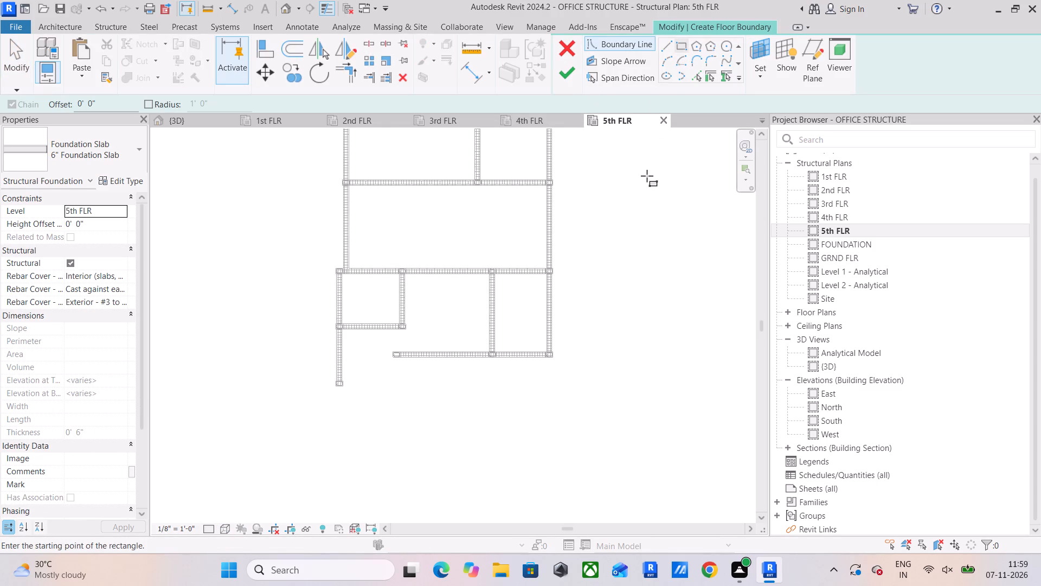
pyautogui.scroll(5, 529, 366)
pyautogui.scroll(10, 560, 335)
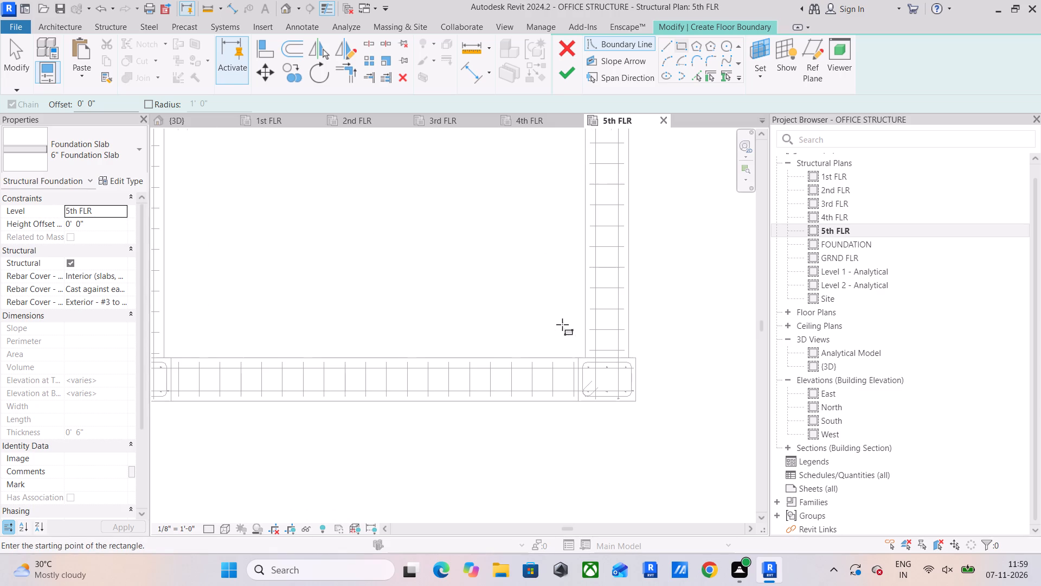
pyautogui.moveTo(584, 354); pyautogui.dragTo(584, 349)
pyautogui.scroll(-5, 506, 234)
pyautogui.moveTo(502, 233); pyautogui.dragTo(599, 394, button='middle')
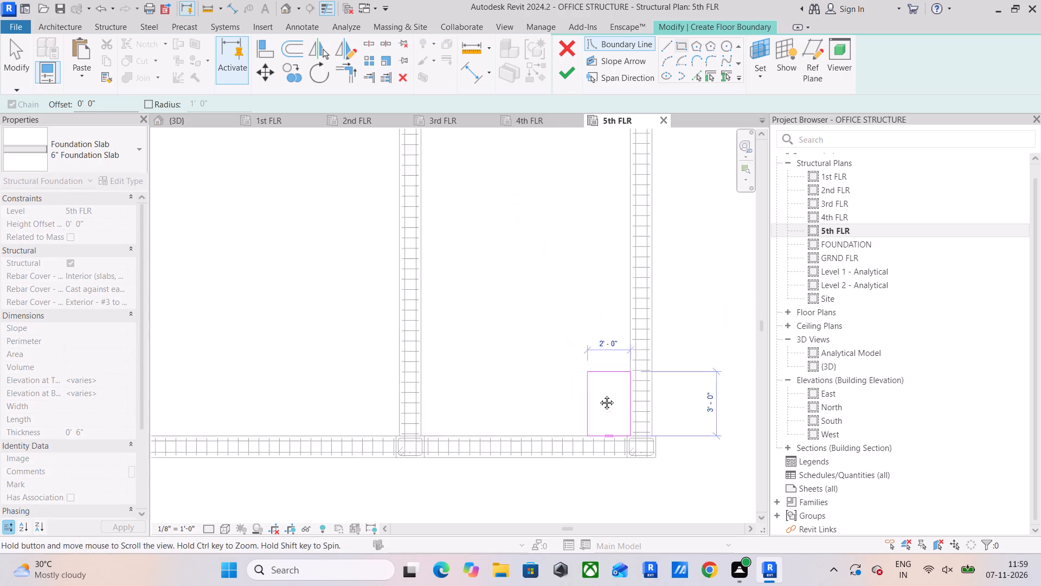
pyautogui.moveTo(599, 394); pyautogui.dragTo(599, 395, button='middle')
pyautogui.moveTo(546, 234); pyautogui.dragTo(562, 335, button='middle')
pyautogui.scroll(9, 502, 255)
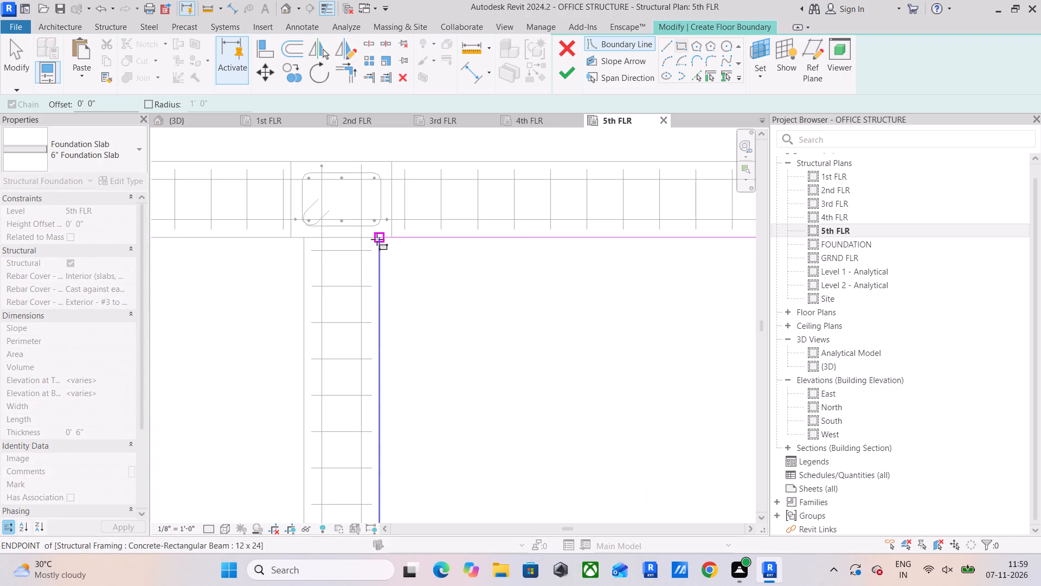
pyautogui.click(377, 239)
pyautogui.scroll(-9, 563, 242)
pyautogui.click(569, 83)
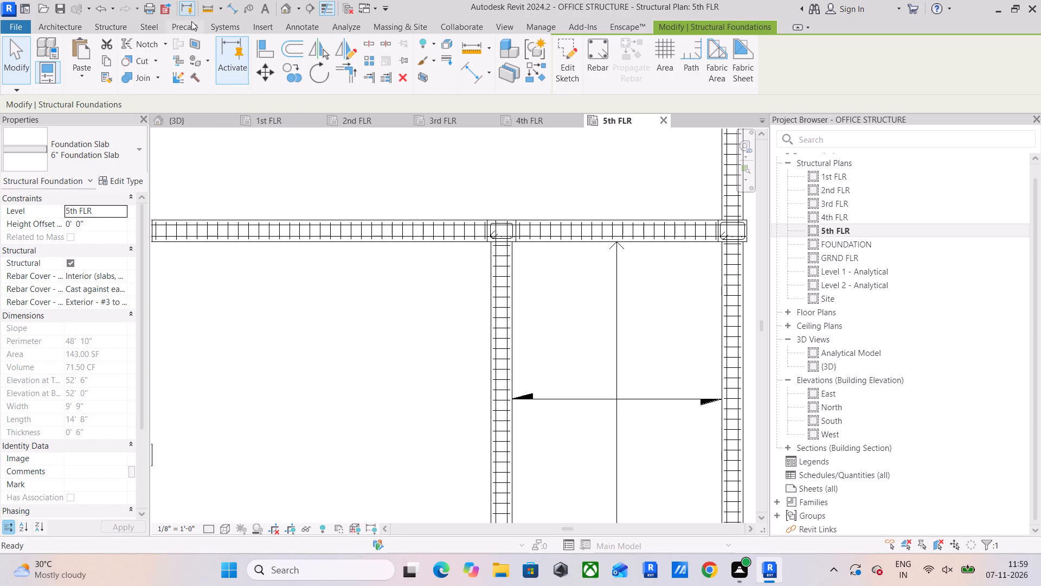
# Set the rebar cover of the southeast bay slab to SLAB COVER <0' - 1">.
pyautogui.click(112, 24)
pyautogui.click(570, 67)
pyautogui.scroll(-4, 586, 195)
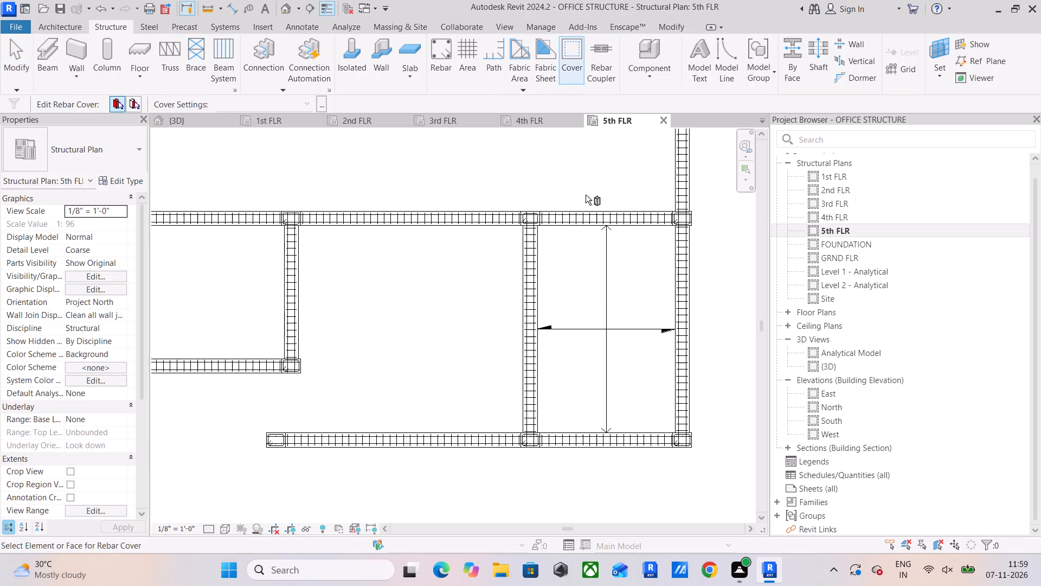
pyautogui.moveTo(587, 195); pyautogui.dragTo(447, 60, button='middle')
pyautogui.scroll(12, 524, 277)
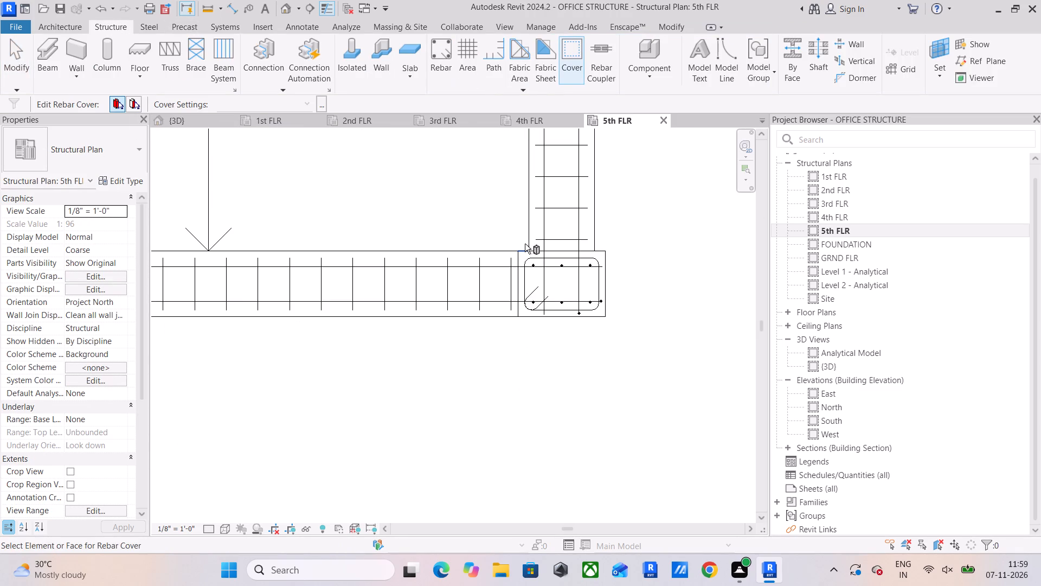
pyautogui.click(528, 237)
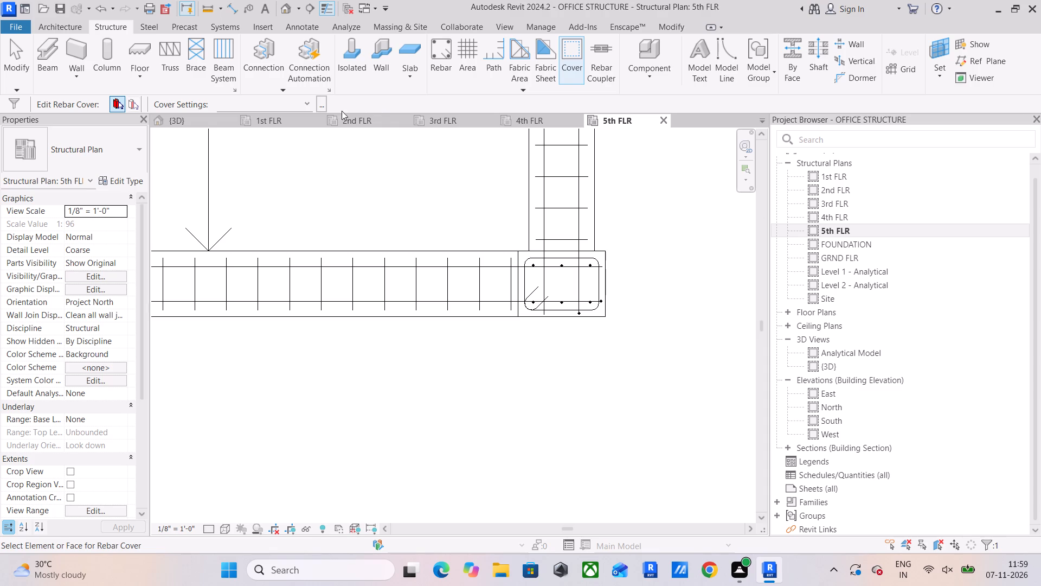
pyautogui.click(301, 104)
pyautogui.click(257, 241)
# Create a rectangular 6" Foundation Slab, about 15' 11" by 14' 8", in the bay immediately west of the southeast bay slab.
pyautogui.scroll(-10, 450, 198)
pyautogui.moveTo(450, 198); pyautogui.dragTo(518, 286, button='middle')
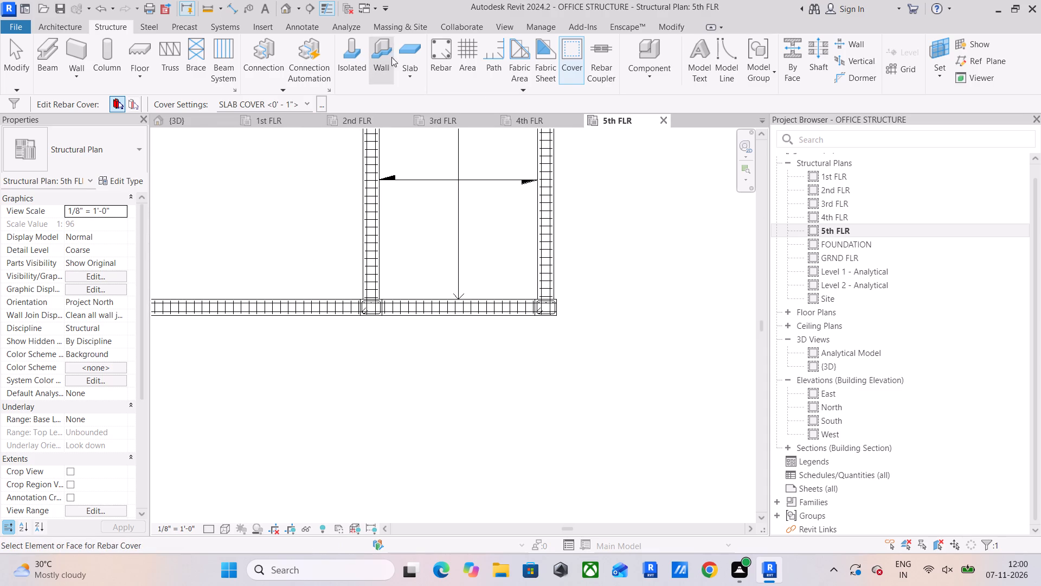
pyautogui.click(417, 48)
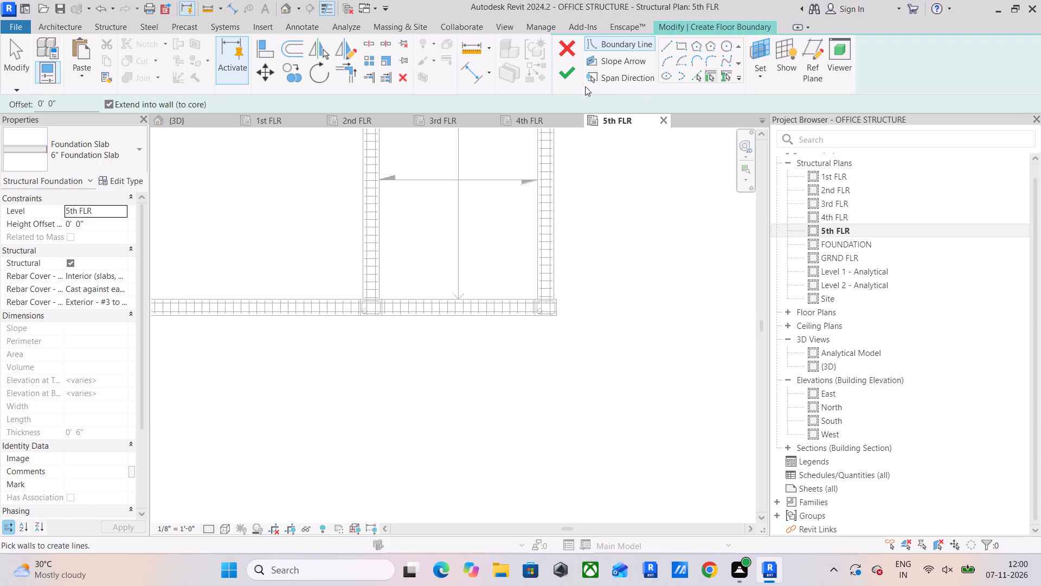
pyautogui.click(678, 48)
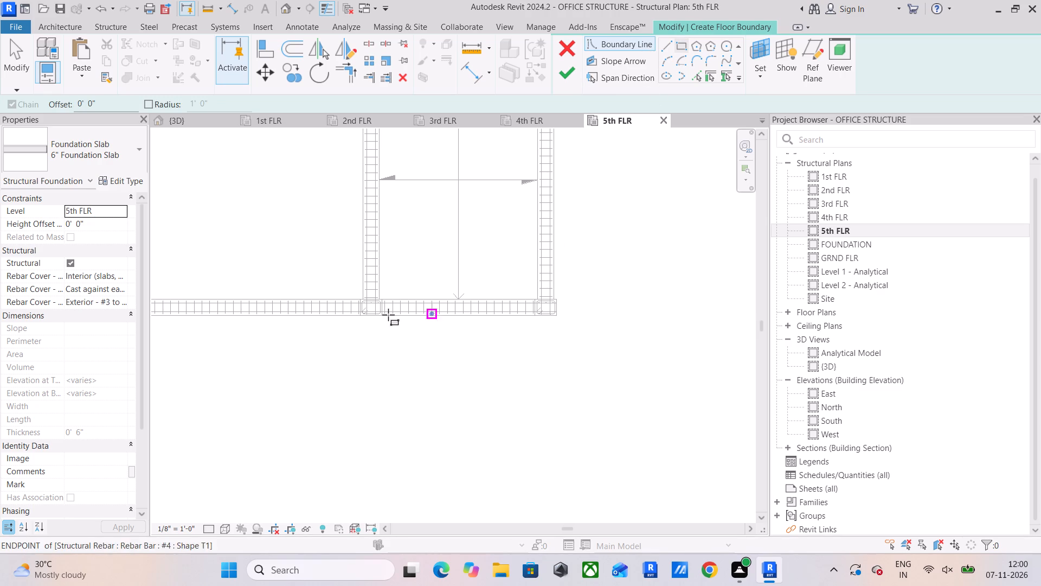
pyautogui.scroll(6, 325, 293)
pyautogui.scroll(6, 390, 316)
pyautogui.click(442, 299)
pyautogui.scroll(-2, 376, 204)
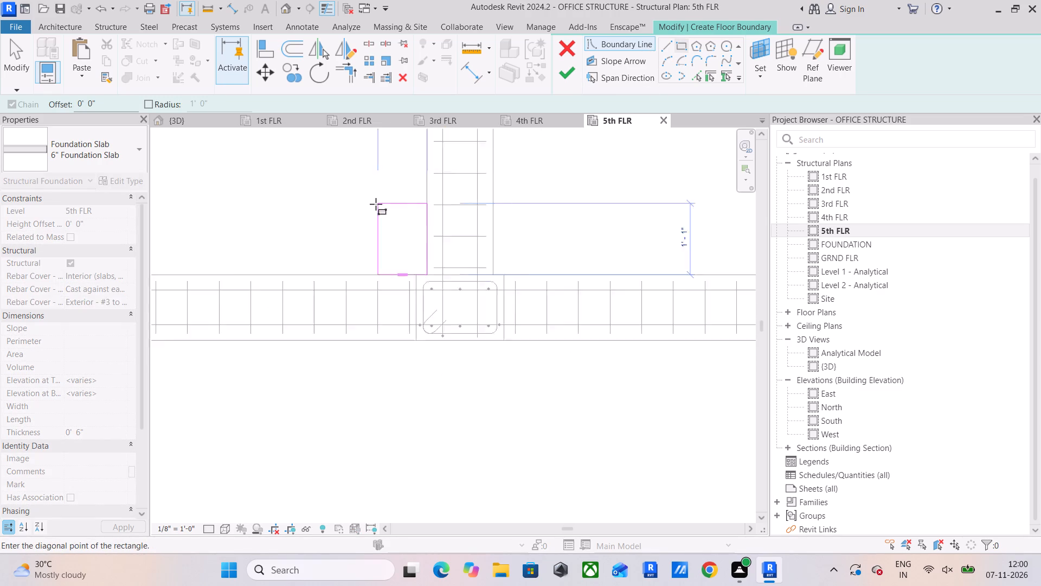
pyautogui.scroll(-12, 376, 204)
pyautogui.moveTo(359, 199); pyautogui.dragTo(577, 273, button='middle')
pyautogui.scroll(-3, 357, 190)
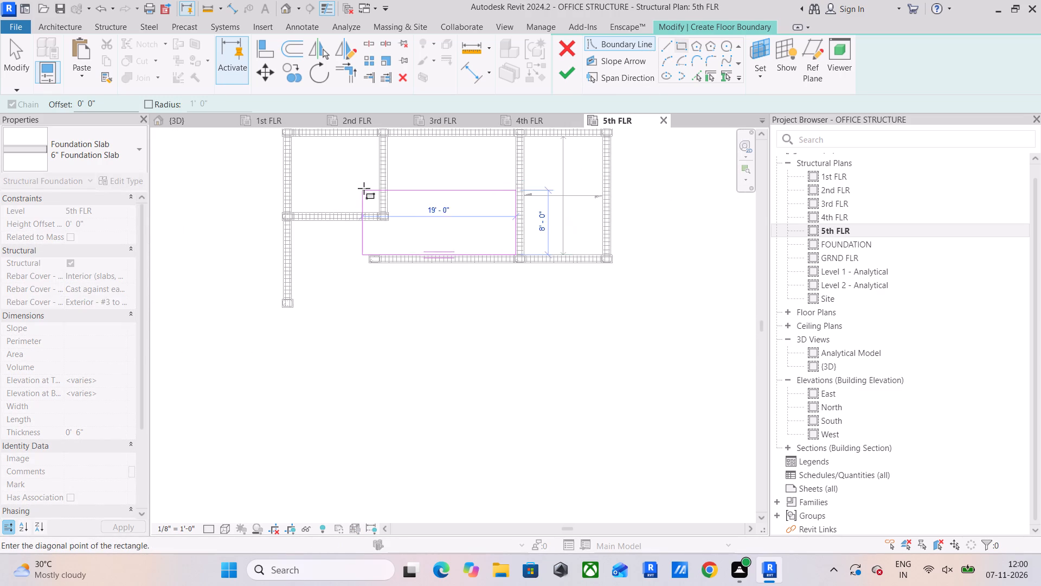
pyautogui.moveTo(364, 188); pyautogui.dragTo(393, 293, button='middle')
pyautogui.scroll(16, 456, 221)
pyautogui.scroll(5, 349, 269)
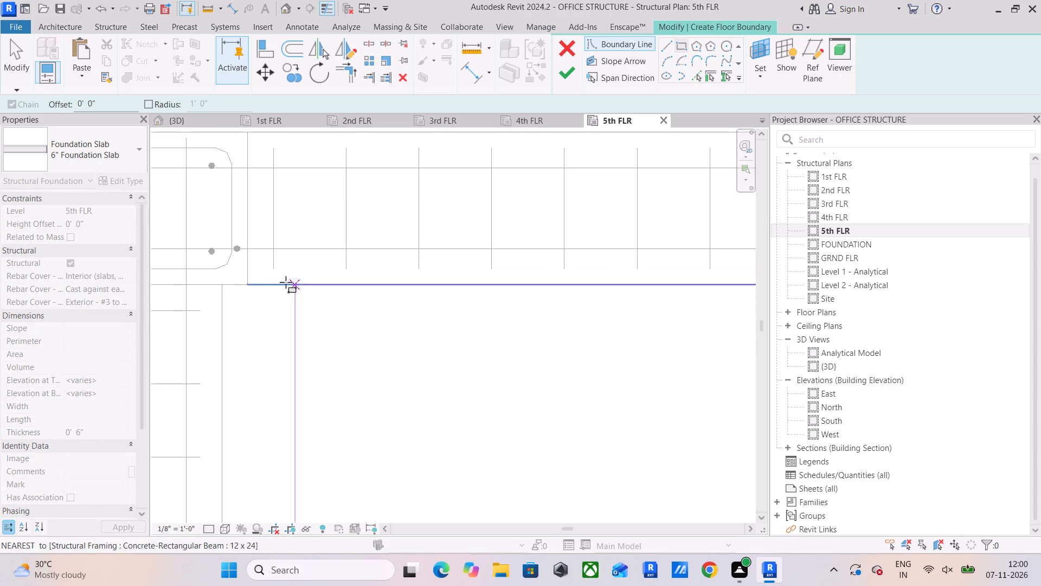
pyautogui.click(227, 286)
pyautogui.scroll(-6, 389, 223)
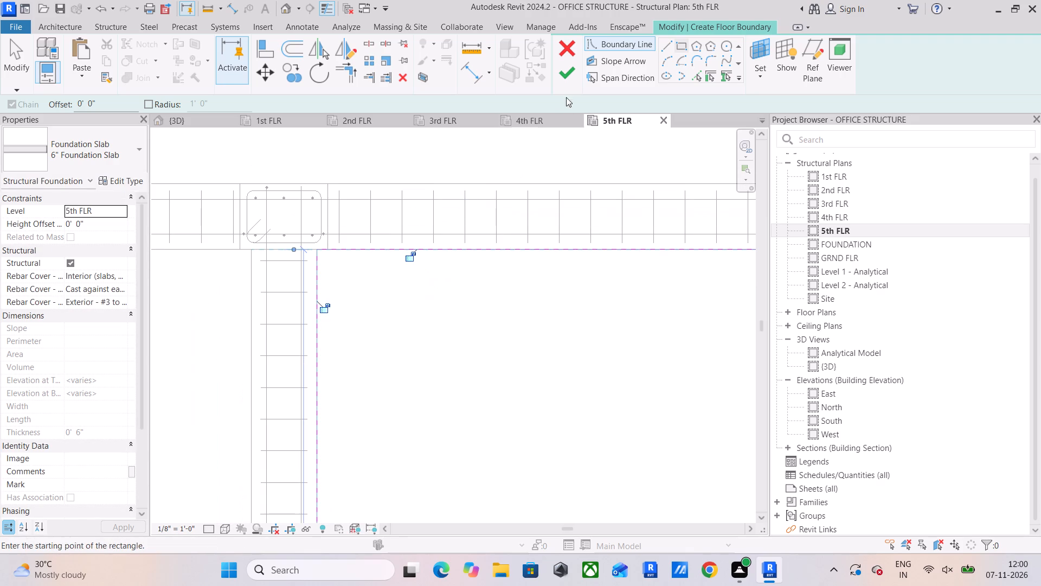
pyautogui.click(568, 75)
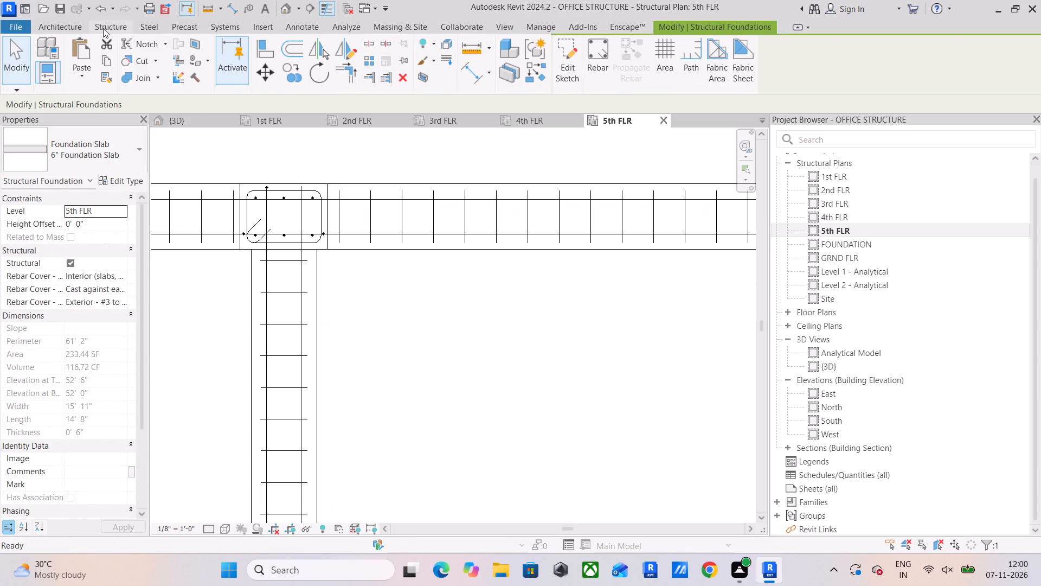
# Set the rebar cover of the south middle bay slab to SLAB COVER <0' - 1">.
pyautogui.click(103, 28)
pyautogui.click(567, 65)
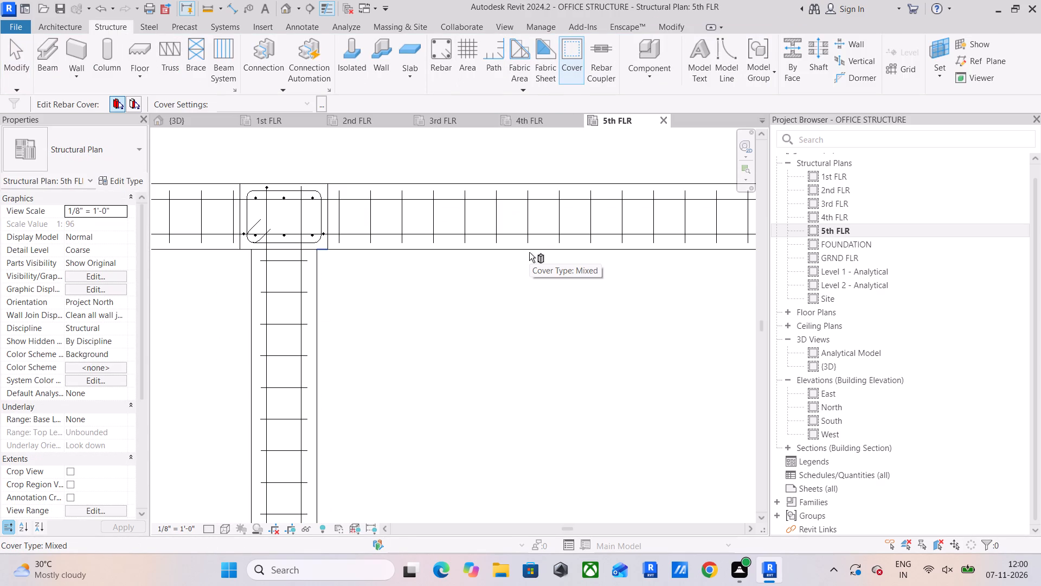
pyautogui.scroll(-7, 574, 284)
pyautogui.moveTo(585, 279); pyautogui.dragTo(423, 134, button='middle')
pyautogui.moveTo(429, 180); pyautogui.dragTo(430, 303, button='middle')
pyautogui.scroll(5, 361, 257)
pyautogui.click(275, 237)
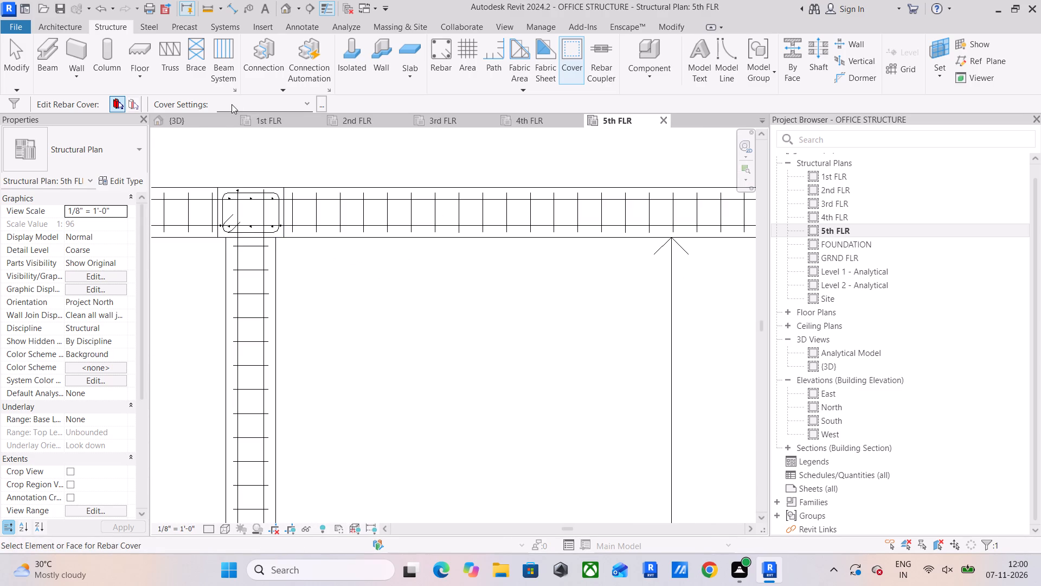
pyautogui.click(301, 104)
pyautogui.click(267, 234)
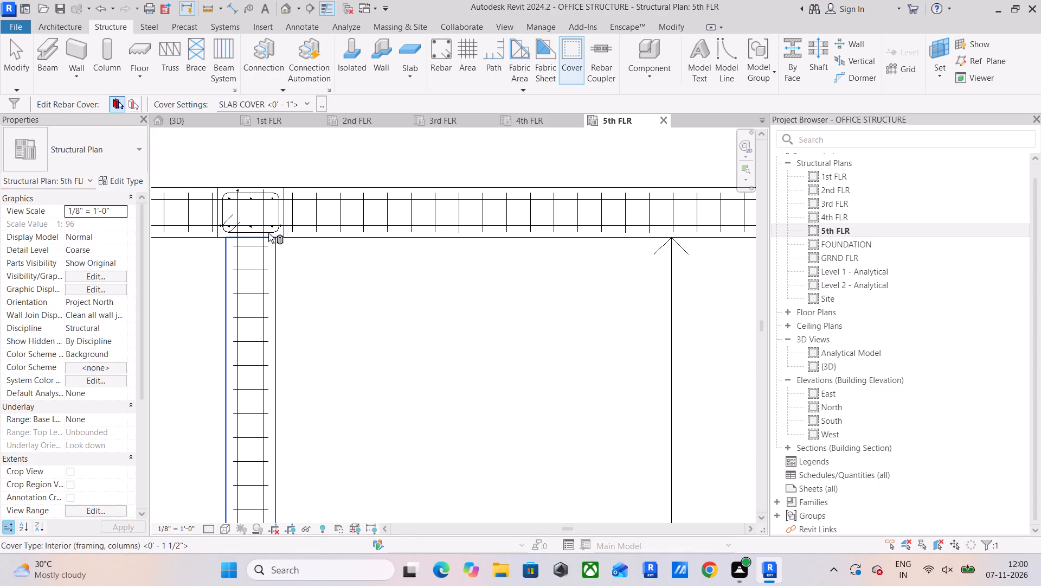
# Create a rectangular 6" Foundation Slab, about 11' 10" by 4' 3", directly south of the small west bay, starting at the west beam's inner face.
pyautogui.scroll(-9, 282, 251)
pyautogui.moveTo(394, 290); pyautogui.dragTo(291, 207, button='middle')
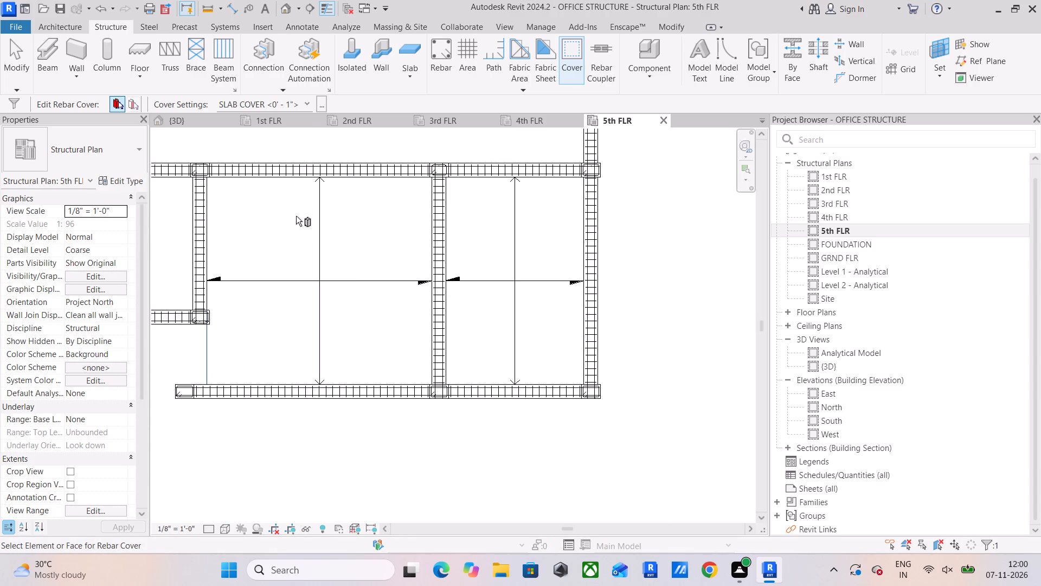
pyautogui.click(416, 40)
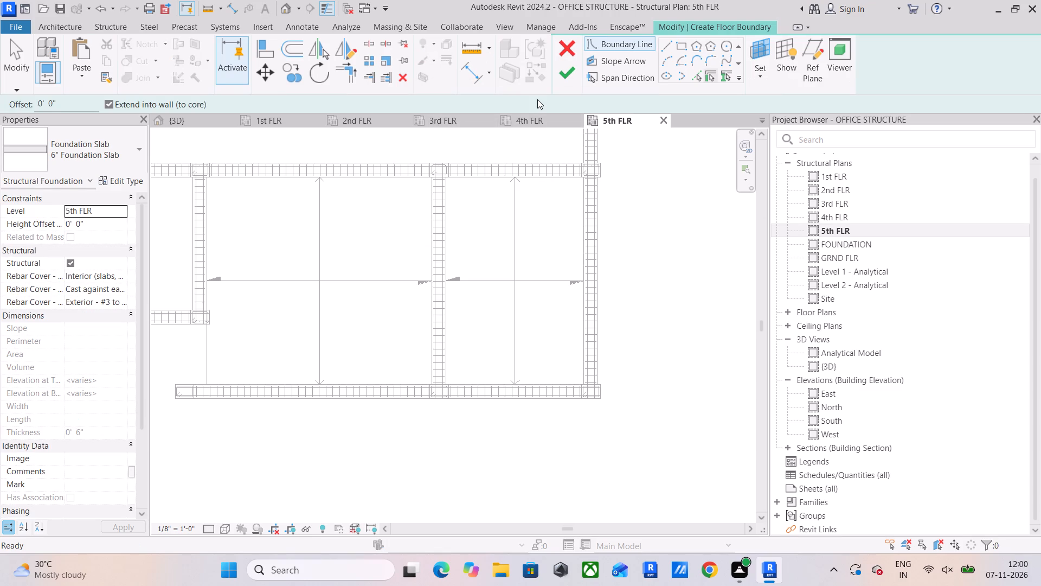
pyautogui.click(683, 43)
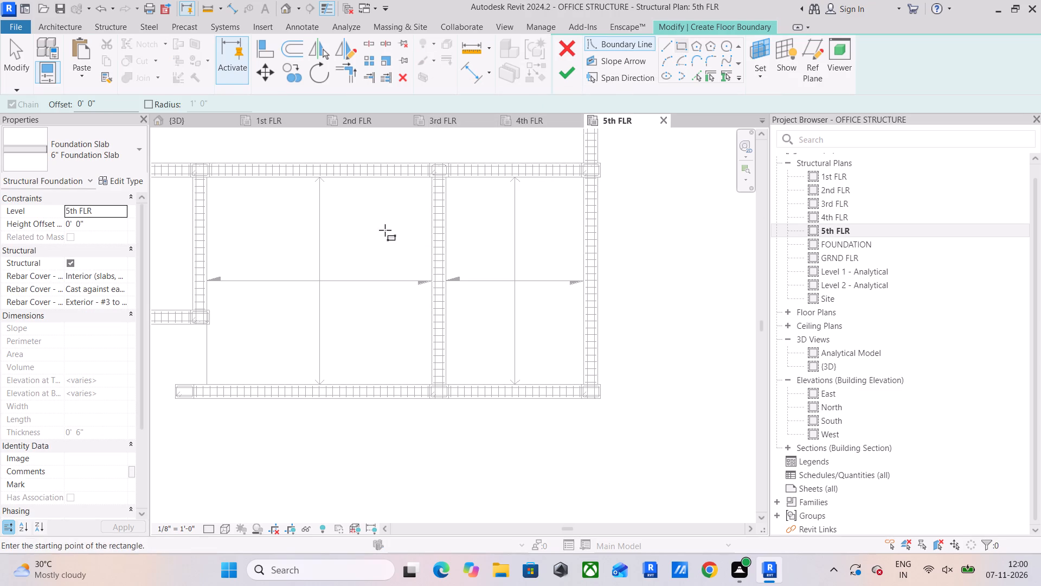
pyautogui.moveTo(385, 230); pyautogui.dragTo(576, 180, button='middle')
pyautogui.scroll(7, 406, 306)
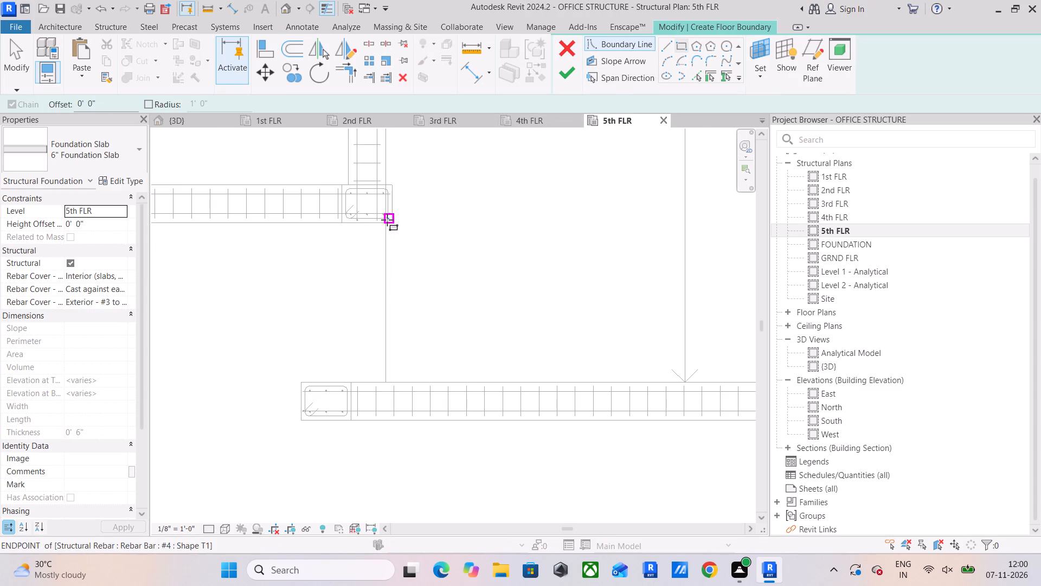
pyautogui.moveTo(385, 381); pyautogui.dragTo(376, 372)
pyautogui.scroll(-4, 294, 296)
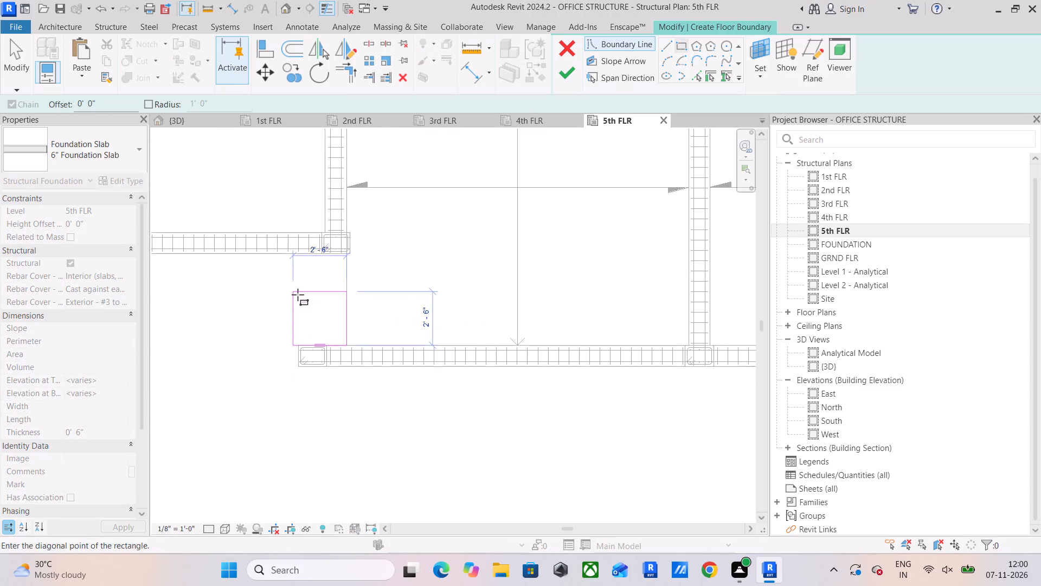
pyautogui.moveTo(298, 295); pyautogui.dragTo(571, 289, button='middle')
pyautogui.scroll(5, 402, 281)
pyautogui.scroll(5, 352, 262)
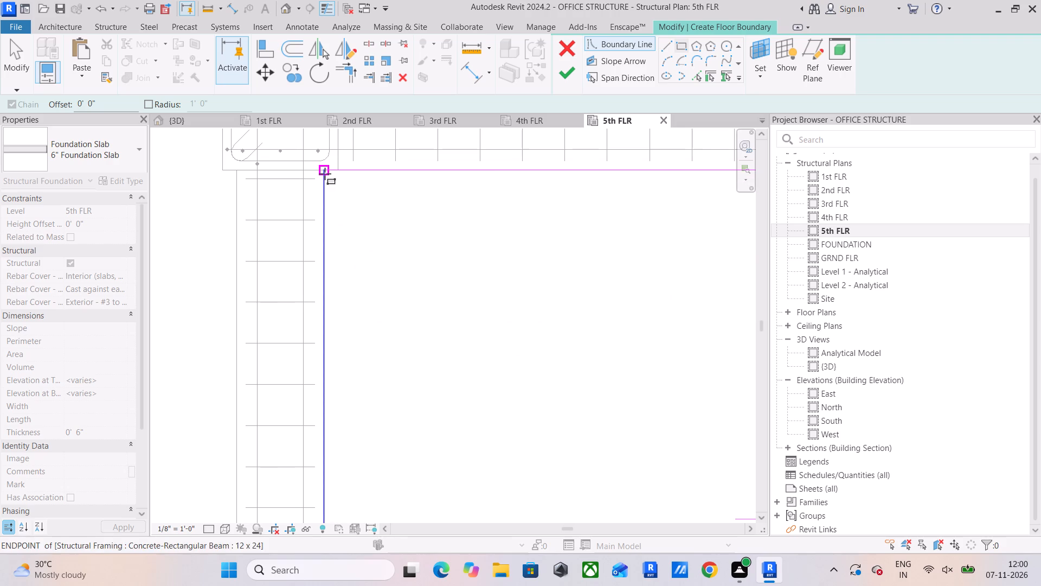
pyautogui.click(325, 174)
pyautogui.scroll(-10, 419, 165)
pyautogui.moveTo(506, 198); pyautogui.dragTo(459, 211, button='middle')
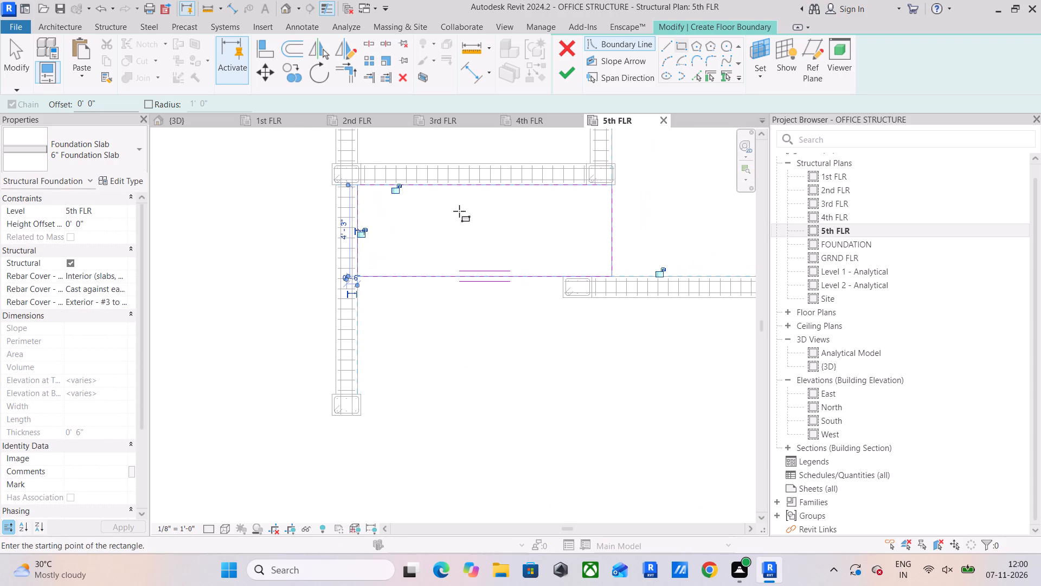
pyautogui.click(563, 78)
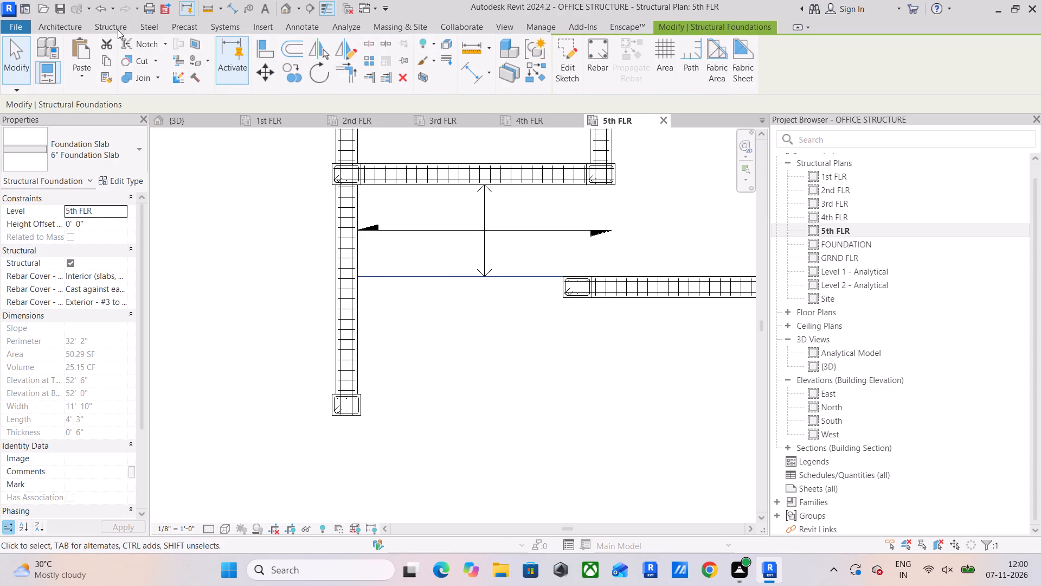
# Set the rebar cover of the slab directly south of the small west bay to SLAB COVER <0' - 1">.
pyautogui.click(118, 30)
pyautogui.click(568, 57)
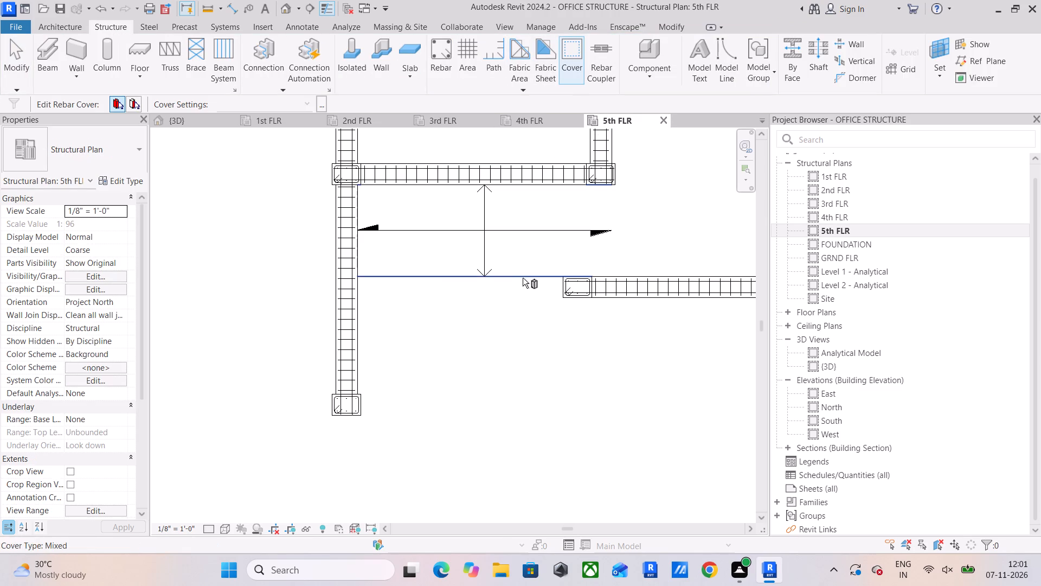
pyautogui.click(523, 278)
pyautogui.click(292, 101)
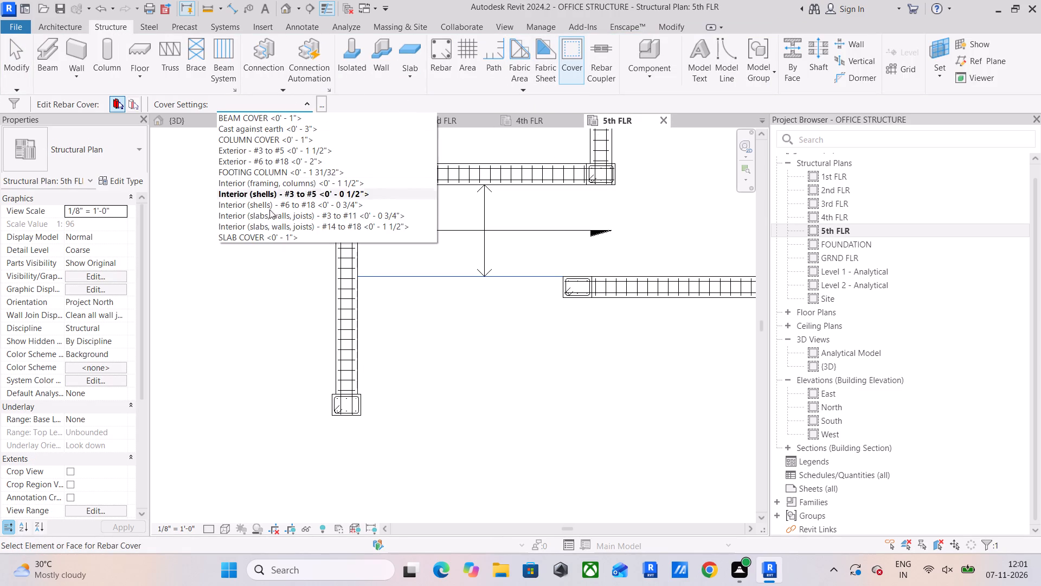
pyautogui.click(268, 232)
pyautogui.click(503, 352)
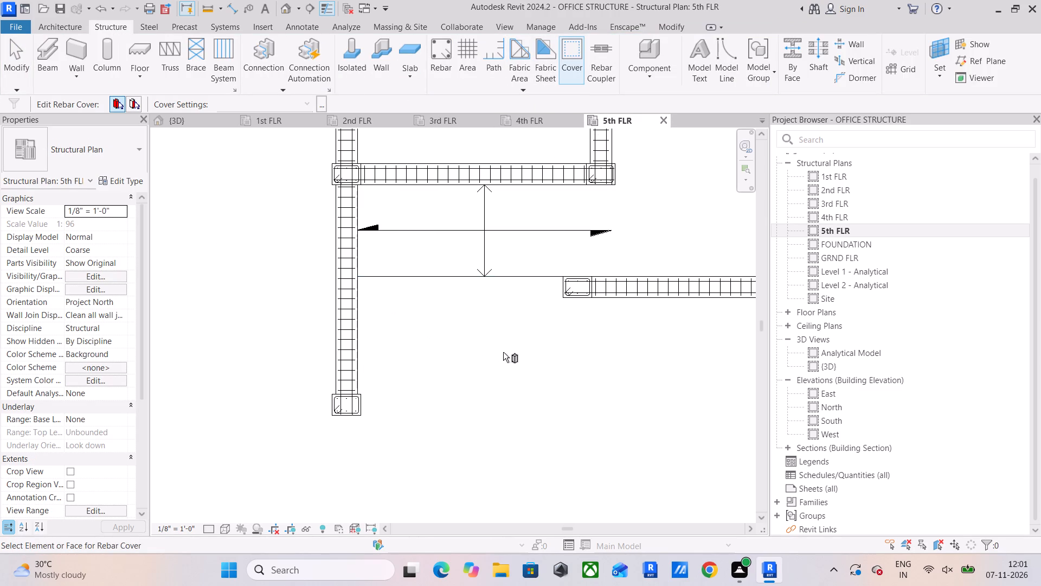
# Check the rebar cover setting assigned to the south middle bay slab.
pyautogui.moveTo(563, 316); pyautogui.dragTo(370, 394, button='middle')
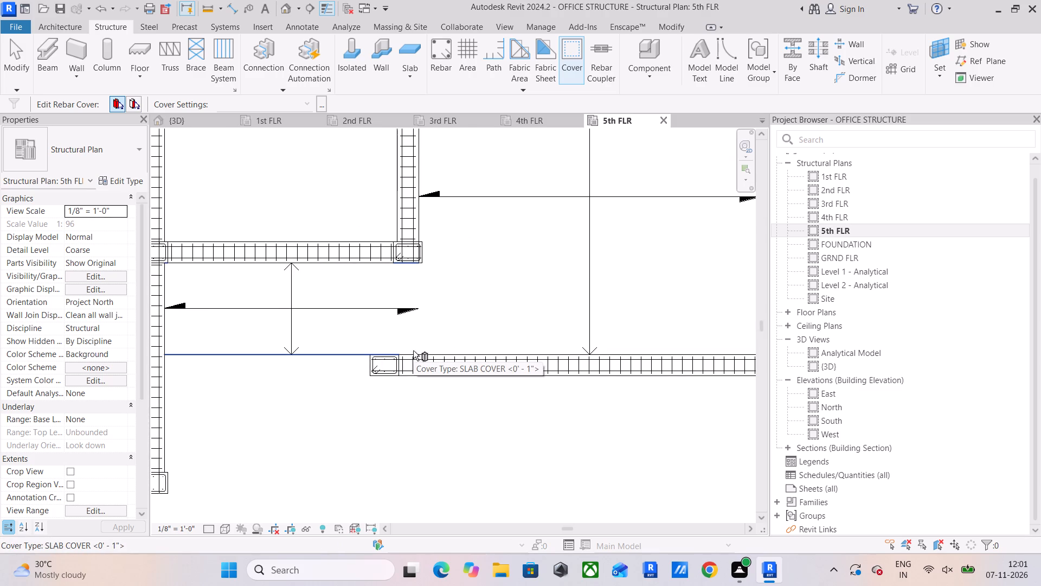
pyautogui.scroll(4, 414, 350)
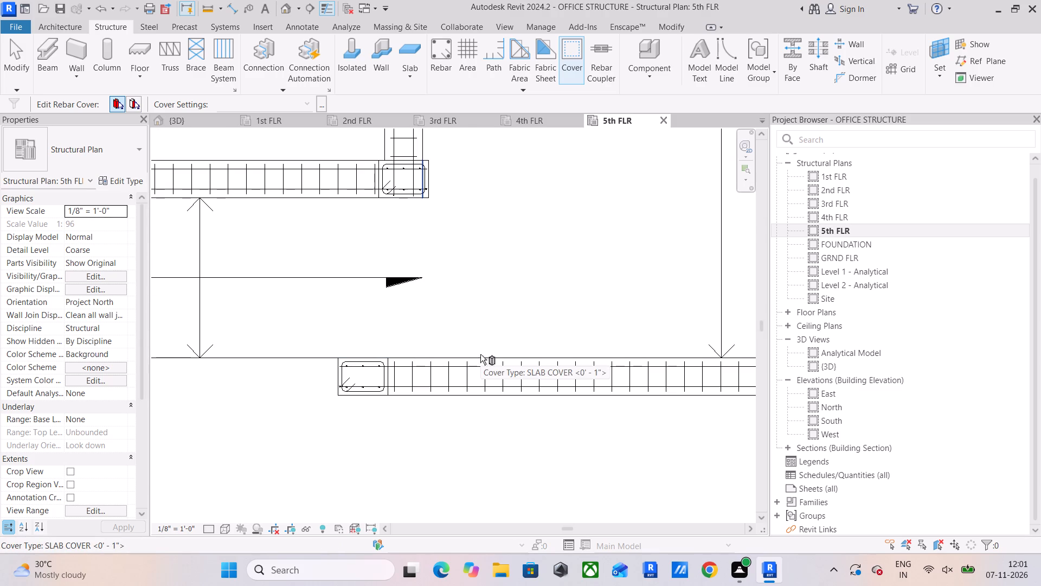
pyautogui.moveTo(444, 193); pyautogui.dragTo(491, 502, button='middle')
pyautogui.scroll(-4, 512, 340)
pyautogui.moveTo(510, 340); pyautogui.dragTo(497, 417, button='middle')
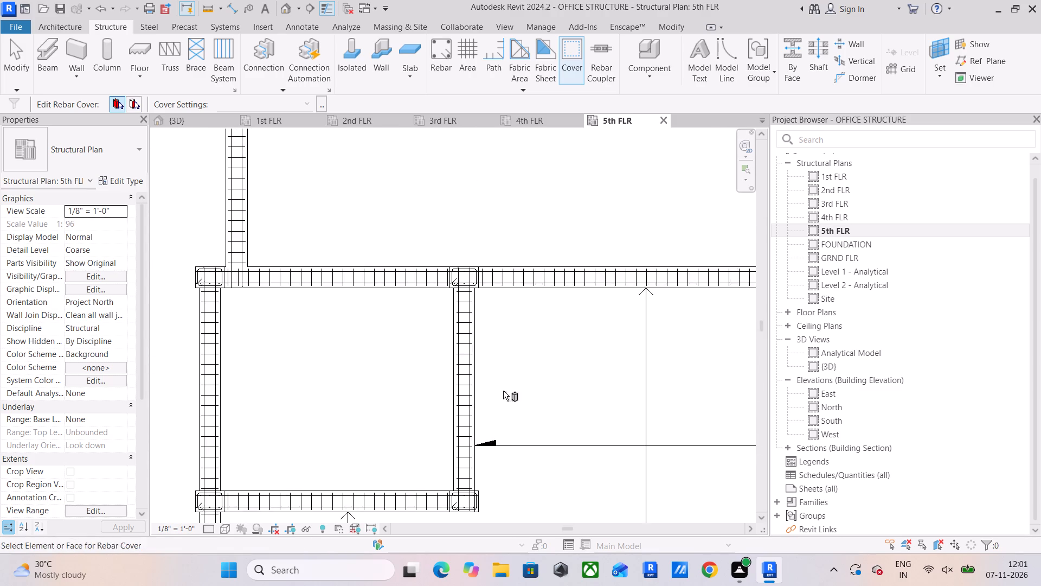
pyautogui.scroll(5, 473, 276)
pyautogui.click(483, 302)
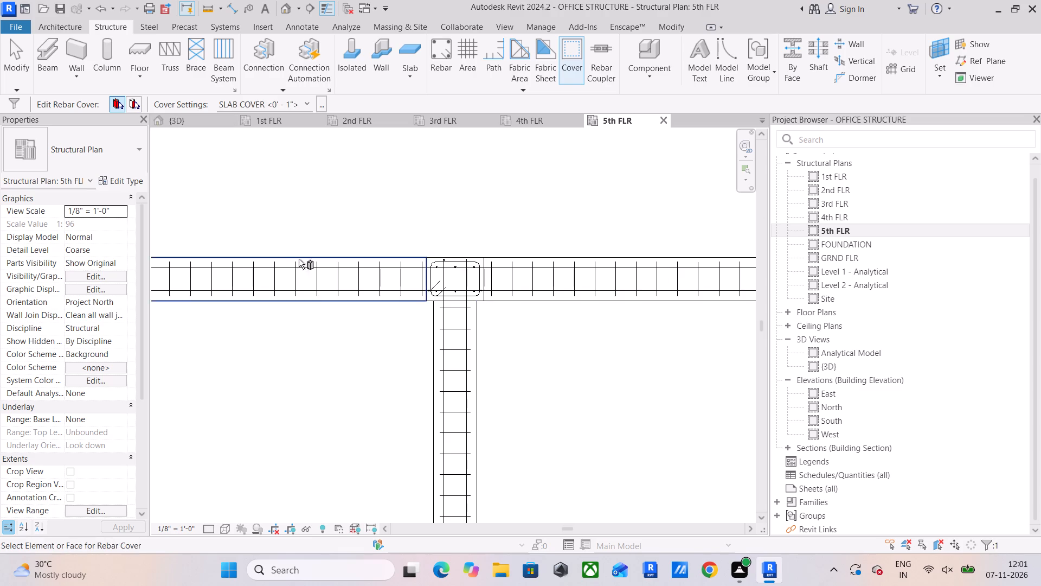
# Create a rectangular 6" Foundation Slab, about 10' 10" by 9' 5", between the inner beam faces of the small west bay.
pyautogui.scroll(-9, 299, 261)
pyautogui.moveTo(313, 267); pyautogui.dragTo(400, 269, button='middle')
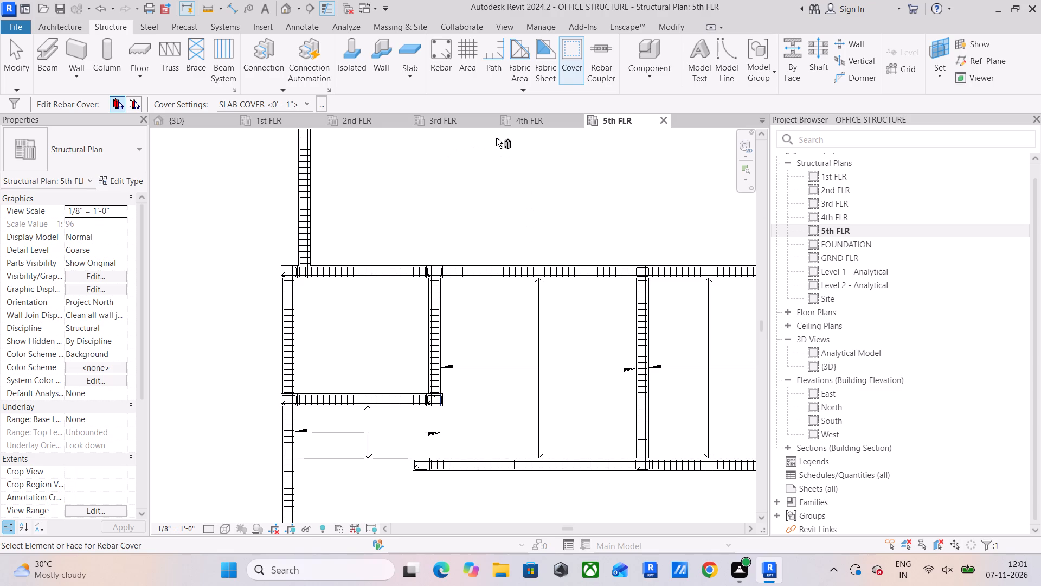
pyautogui.click(414, 49)
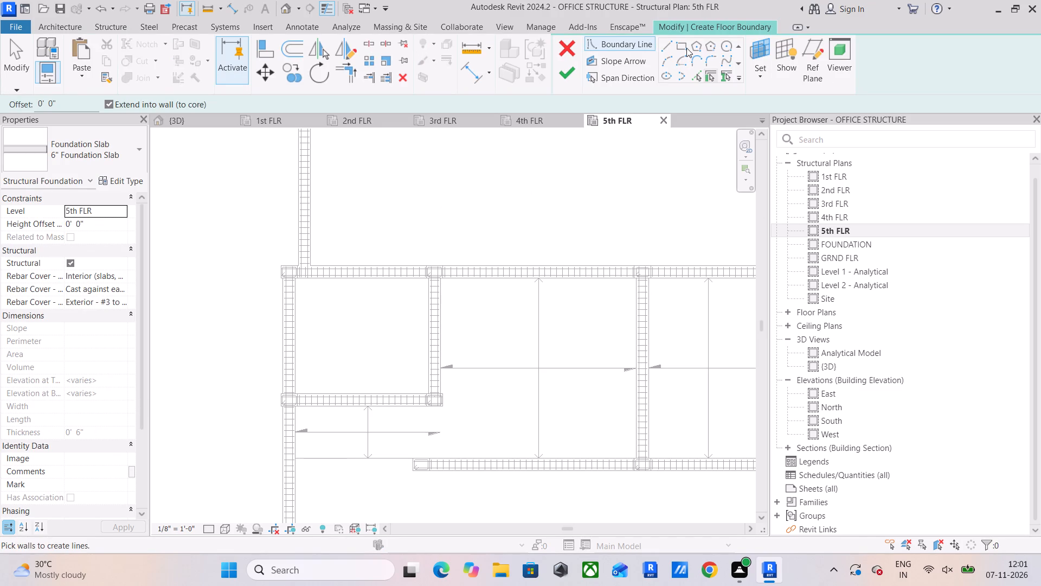
pyautogui.click(687, 48)
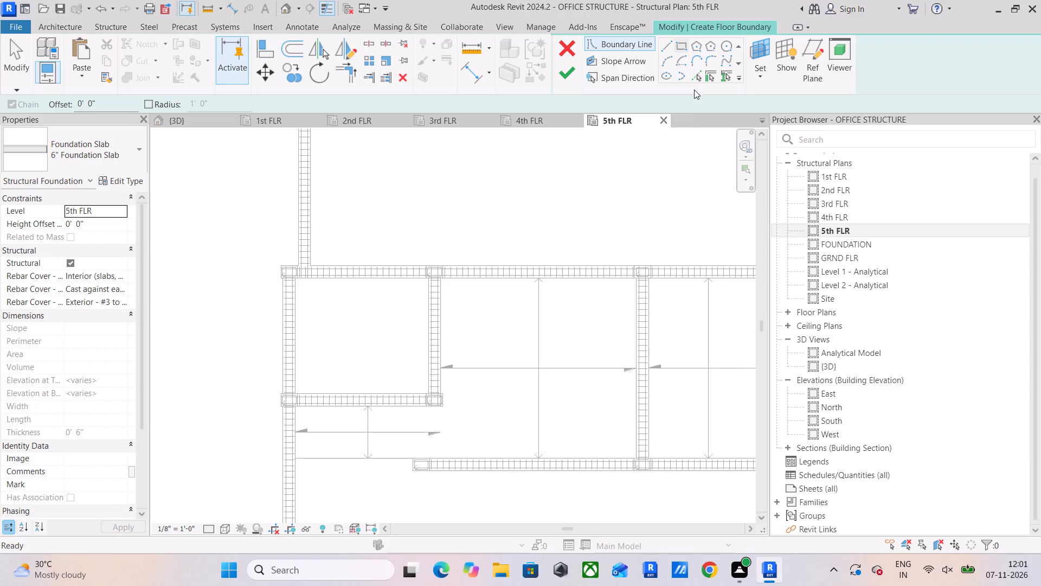
pyautogui.scroll(5, 402, 333)
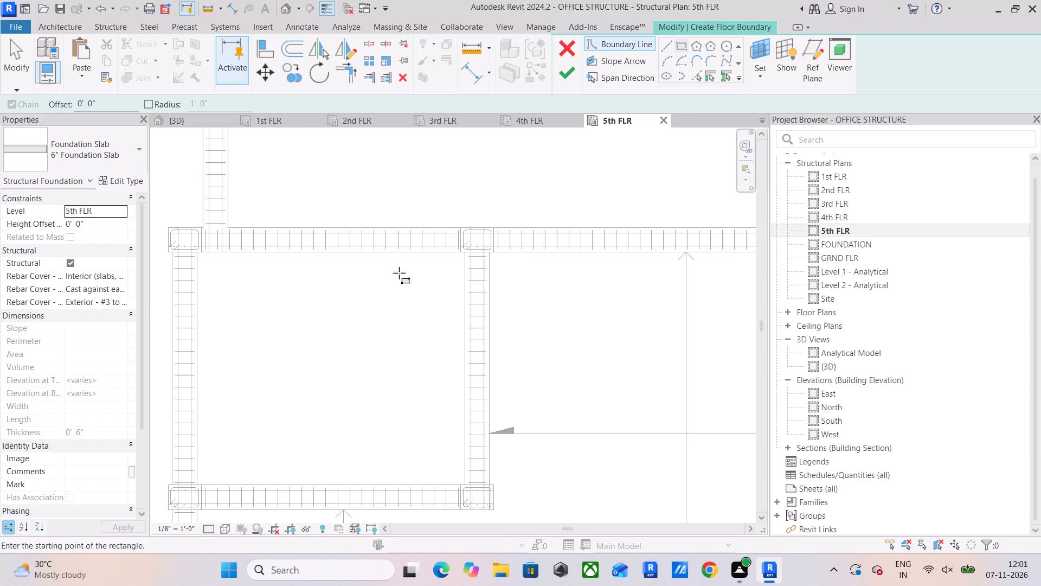
pyautogui.scroll(6, 447, 258)
pyautogui.moveTo(488, 250); pyautogui.dragTo(483, 253)
pyautogui.scroll(-6, 324, 323)
pyautogui.moveTo(323, 321); pyautogui.dragTo(323, 321, button='middle')
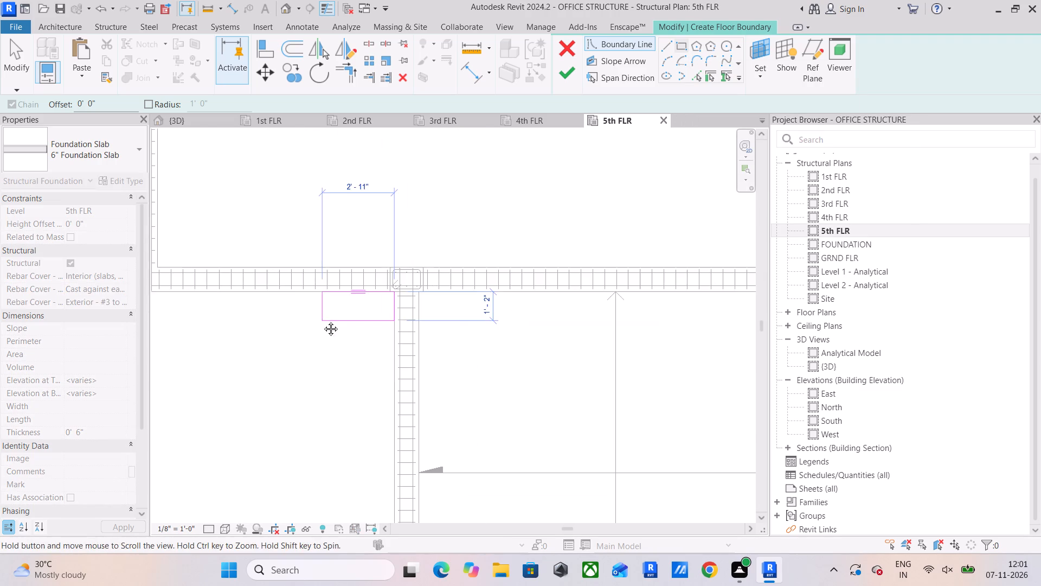
pyautogui.moveTo(323, 321); pyautogui.dragTo(597, 200, button='middle')
pyautogui.moveTo(568, 273); pyautogui.dragTo(611, 225, button='middle')
pyautogui.scroll(5, 506, 322)
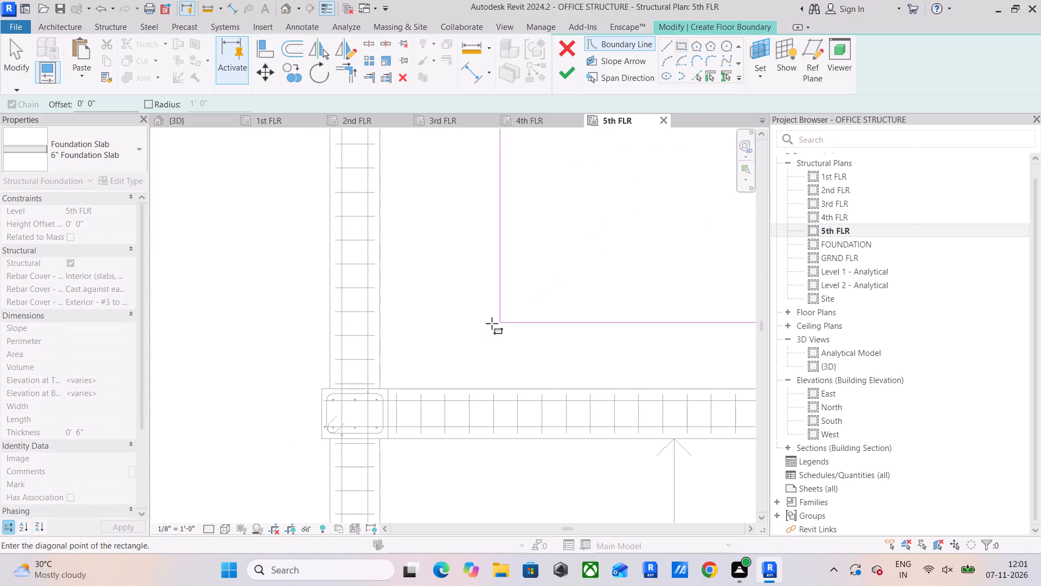
pyautogui.click(378, 387)
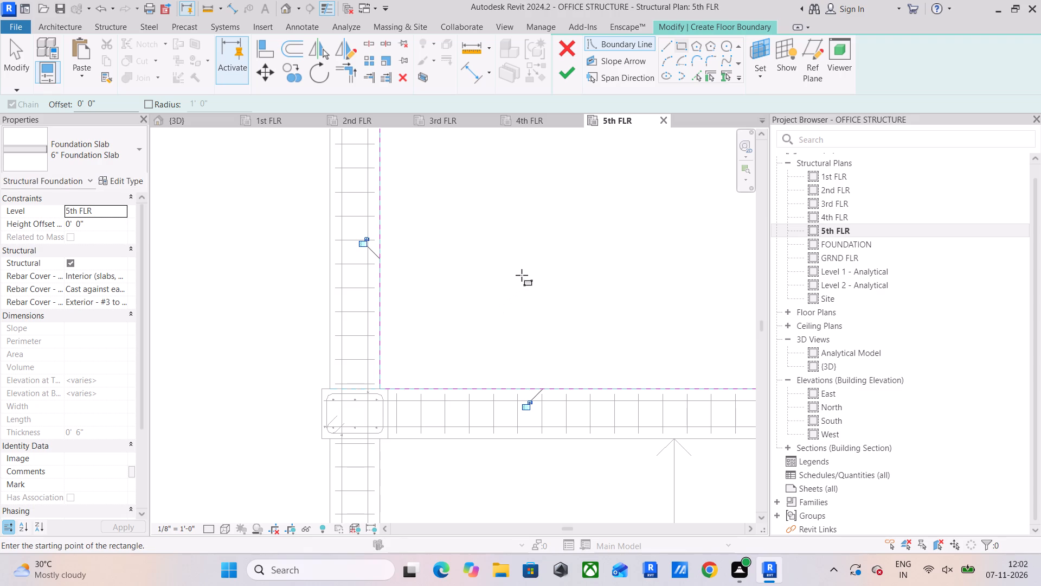
pyautogui.scroll(-1, 544, 267)
pyautogui.click(569, 69)
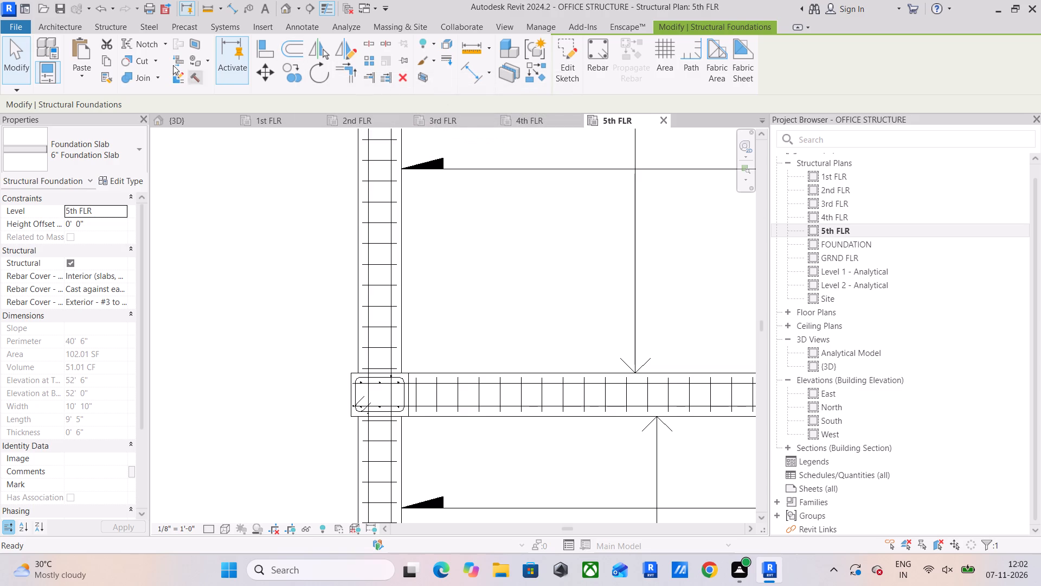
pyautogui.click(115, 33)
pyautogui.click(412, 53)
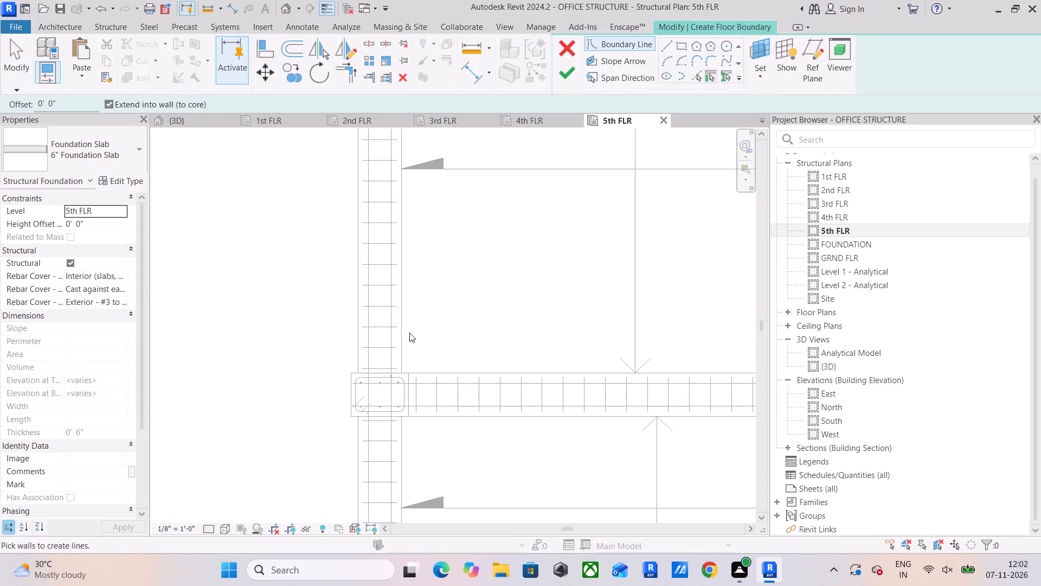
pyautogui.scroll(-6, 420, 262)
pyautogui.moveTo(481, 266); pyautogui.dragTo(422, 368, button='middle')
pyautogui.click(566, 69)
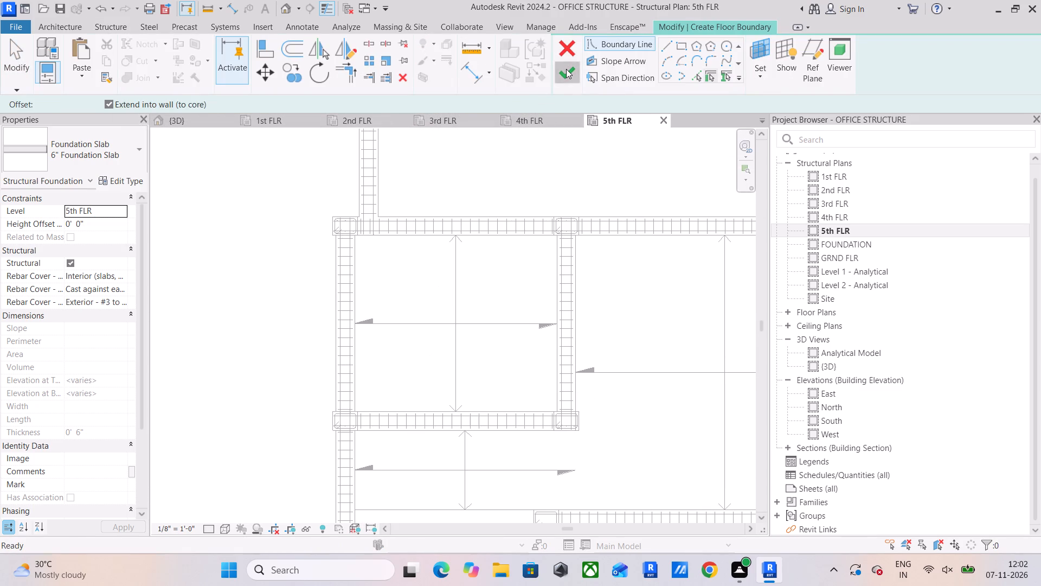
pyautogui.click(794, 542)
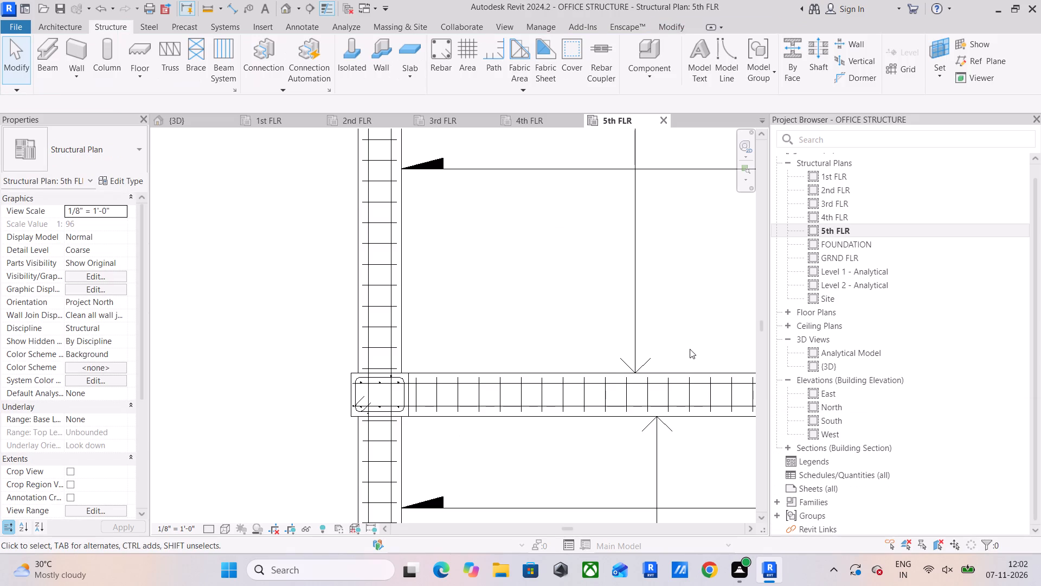
# Set the rebar cover of the small west bay slab to SLAB COVER <0' - 1">.
pyautogui.click(568, 59)
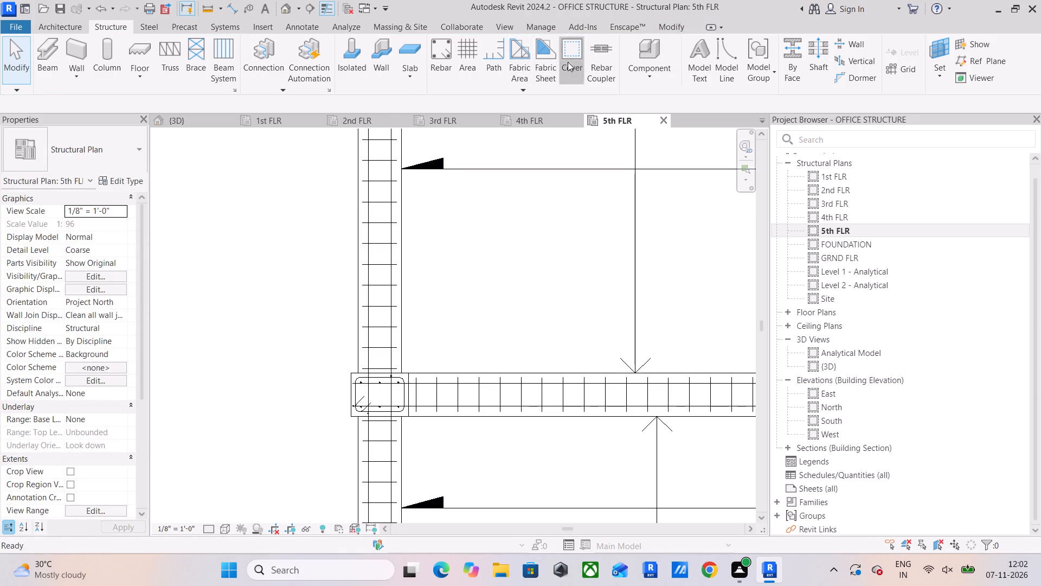
pyautogui.click(437, 370)
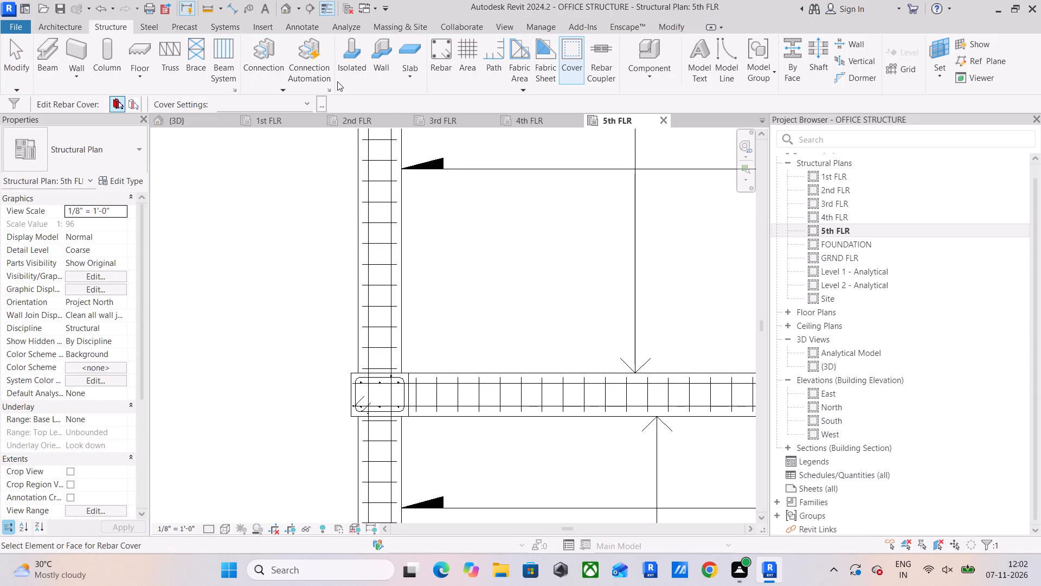
pyautogui.click(307, 99)
pyautogui.click(278, 233)
# Create a rectangular 6" Foundation Slab, about 37' 3" by 15' 8", filling the wide bay directly north of the south row of bays.
pyautogui.scroll(-2, 577, 284)
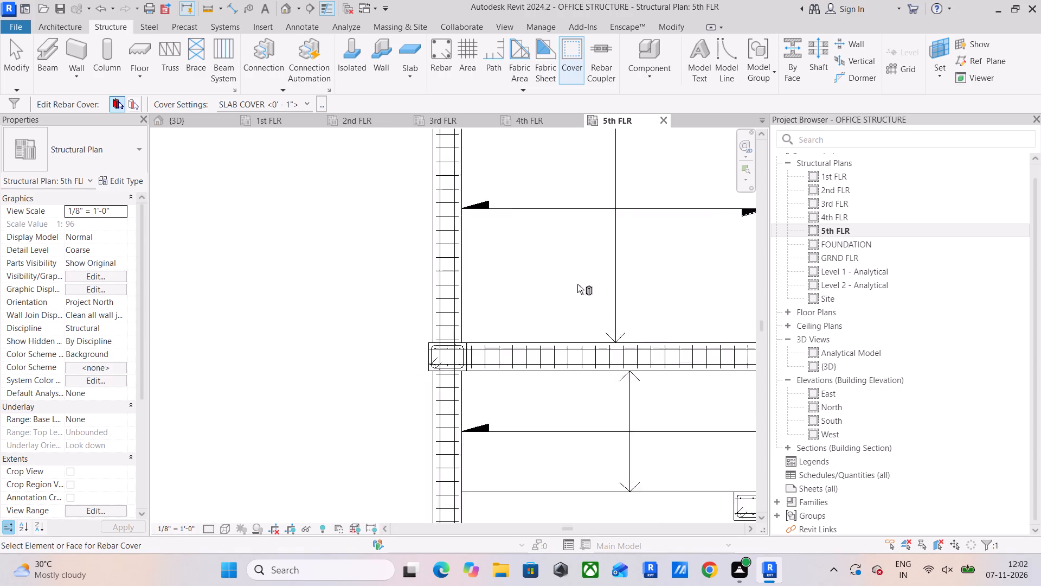
pyautogui.scroll(-6, 577, 284)
pyautogui.moveTo(625, 295); pyautogui.dragTo(435, 432, button='middle')
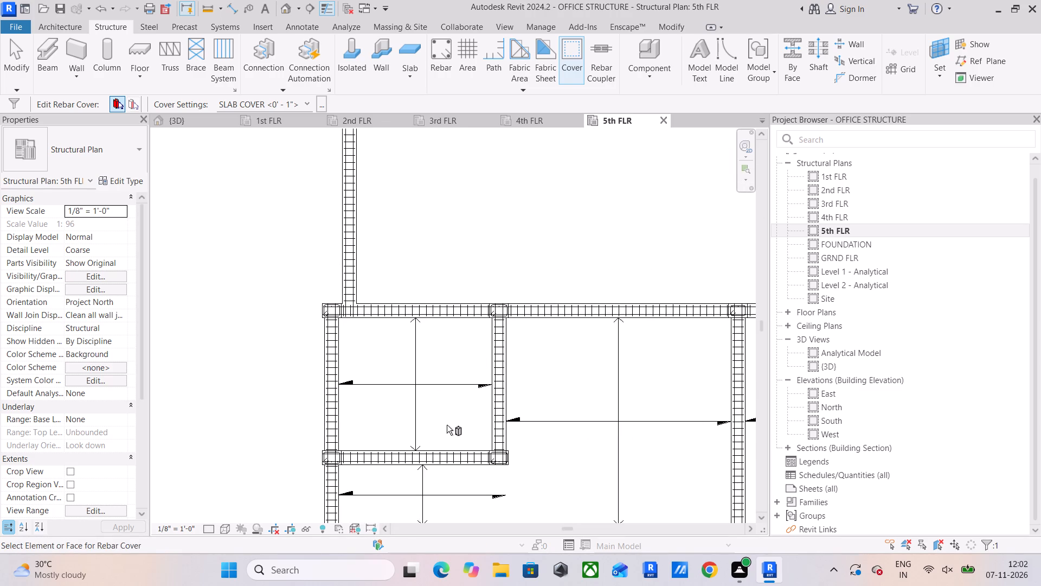
pyautogui.click(406, 42)
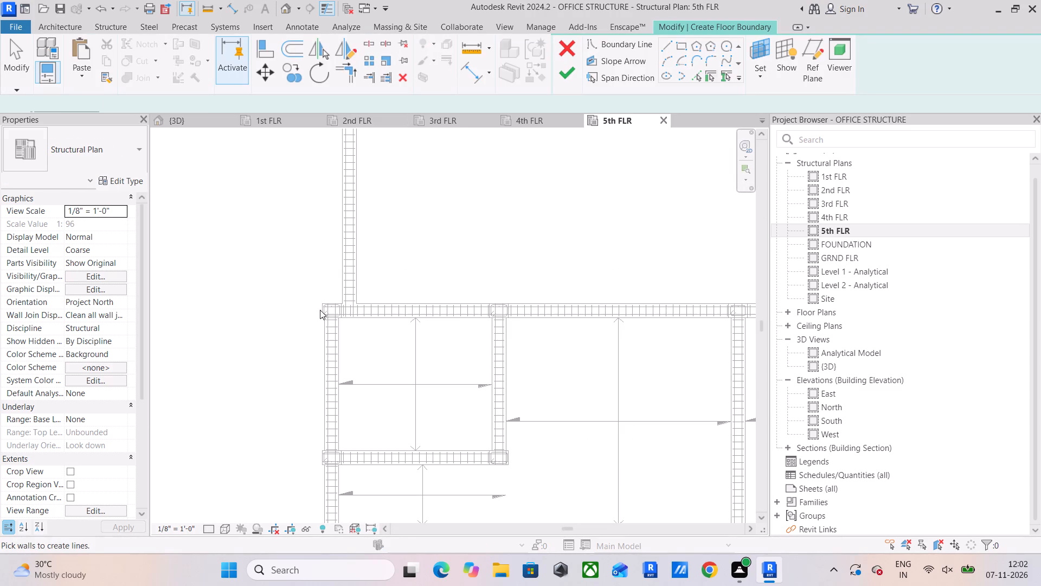
pyautogui.moveTo(683, 46); pyautogui.dragTo(676, 48)
pyautogui.scroll(2, 371, 302)
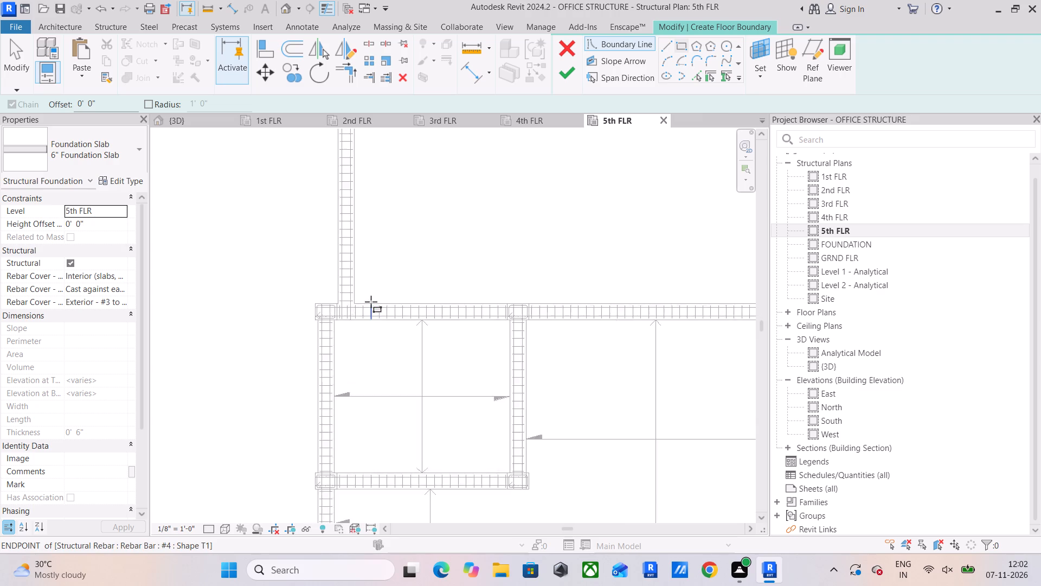
pyautogui.scroll(6, 371, 302)
pyautogui.moveTo(336, 313); pyautogui.dragTo(342, 313)
pyautogui.scroll(-10, 535, 242)
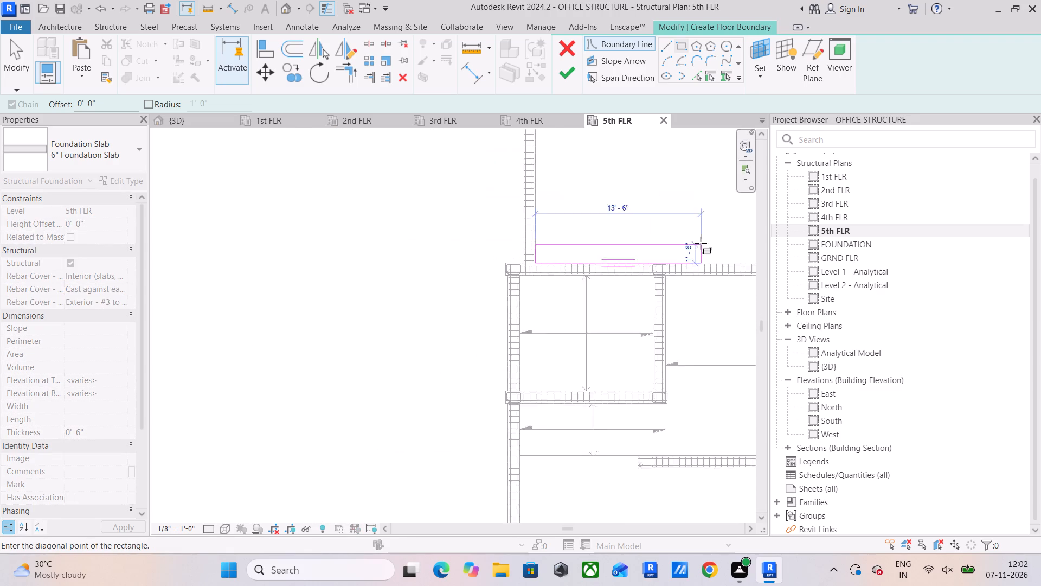
pyautogui.moveTo(690, 283); pyautogui.dragTo(473, 459, button='middle')
pyautogui.scroll(-3, 580, 385)
pyautogui.moveTo(618, 373); pyautogui.dragTo(519, 475, button='middle')
pyautogui.scroll(8, 589, 405)
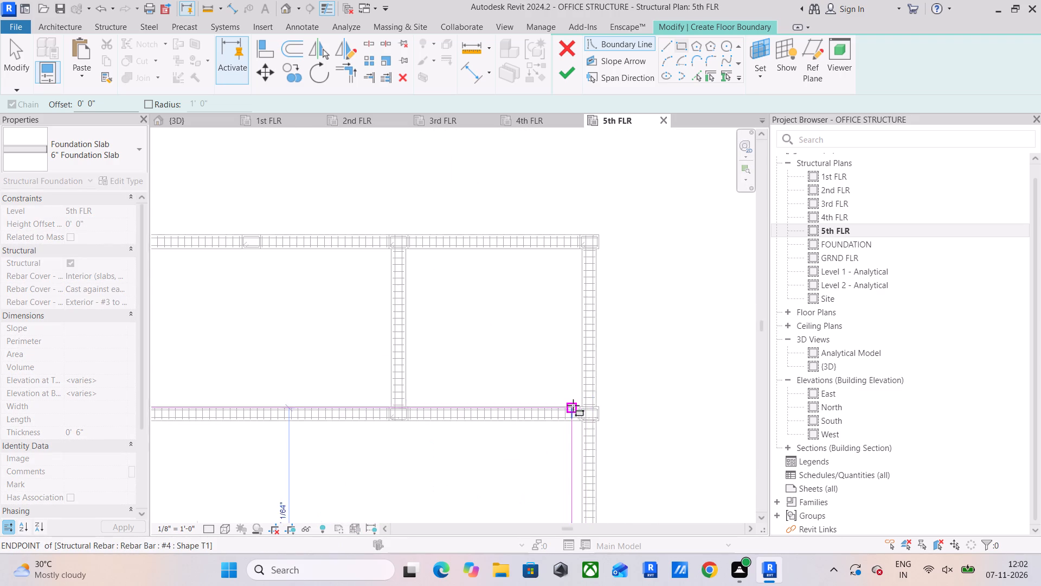
pyautogui.scroll(8, 573, 405)
pyautogui.click(605, 454)
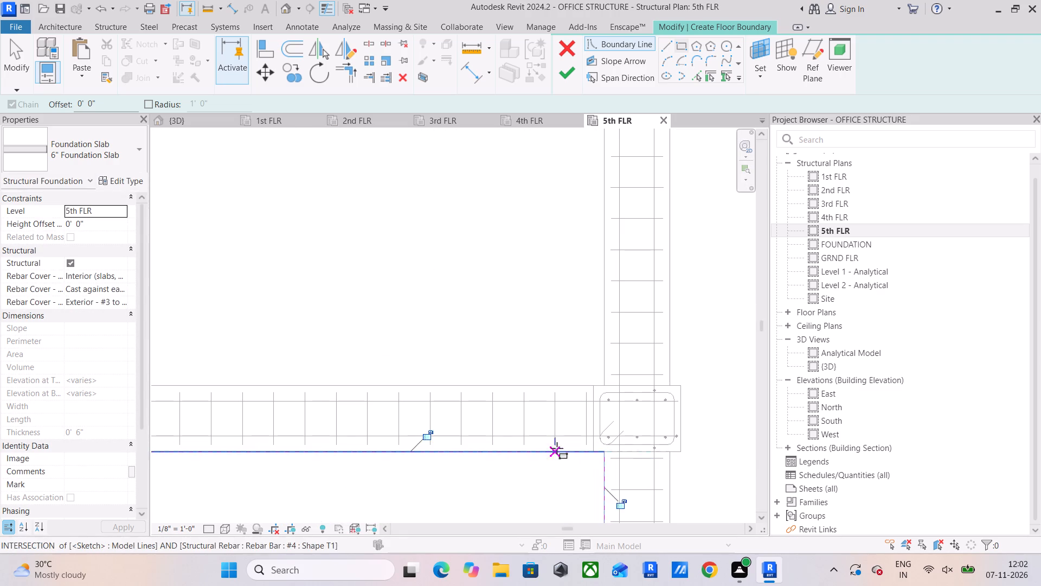
pyautogui.scroll(-6, 557, 448)
pyautogui.moveTo(657, 417); pyautogui.dragTo(727, 391, button='middle')
pyautogui.scroll(-2, 512, 436)
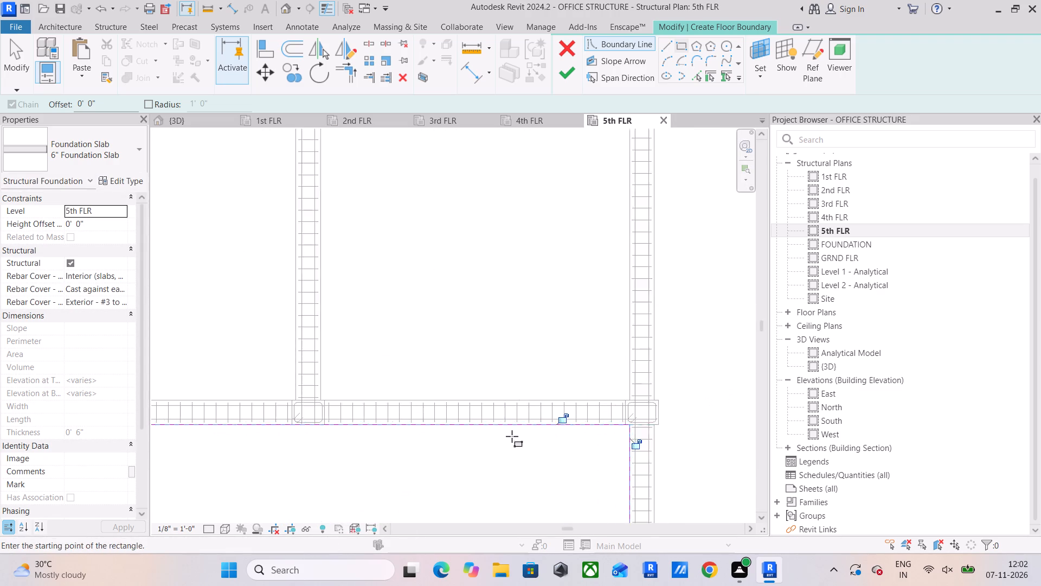
pyautogui.scroll(-2, 512, 436)
pyautogui.moveTo(512, 436); pyautogui.dragTo(572, 381, button='middle')
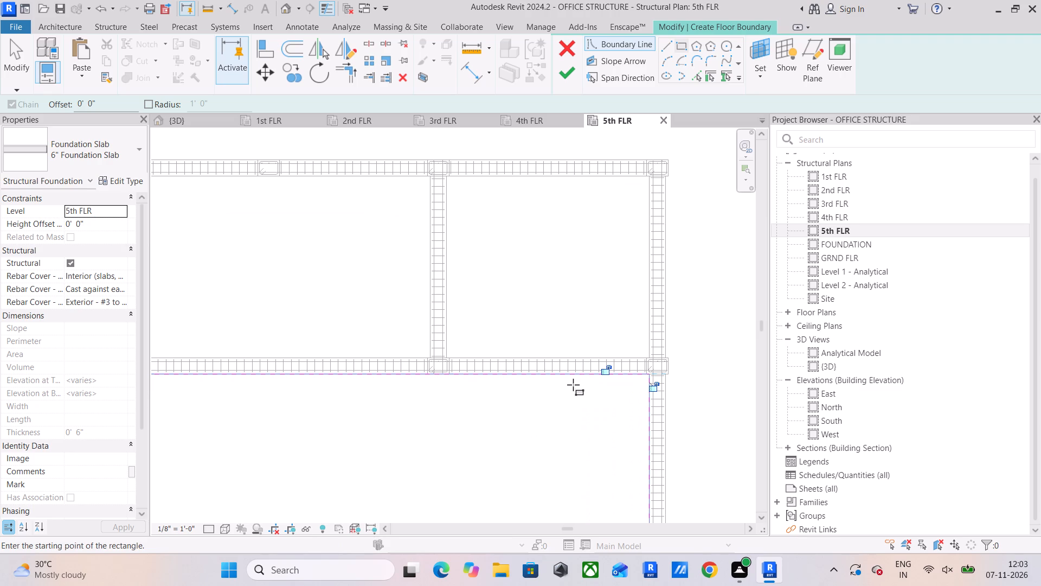
pyautogui.scroll(-1, 581, 380)
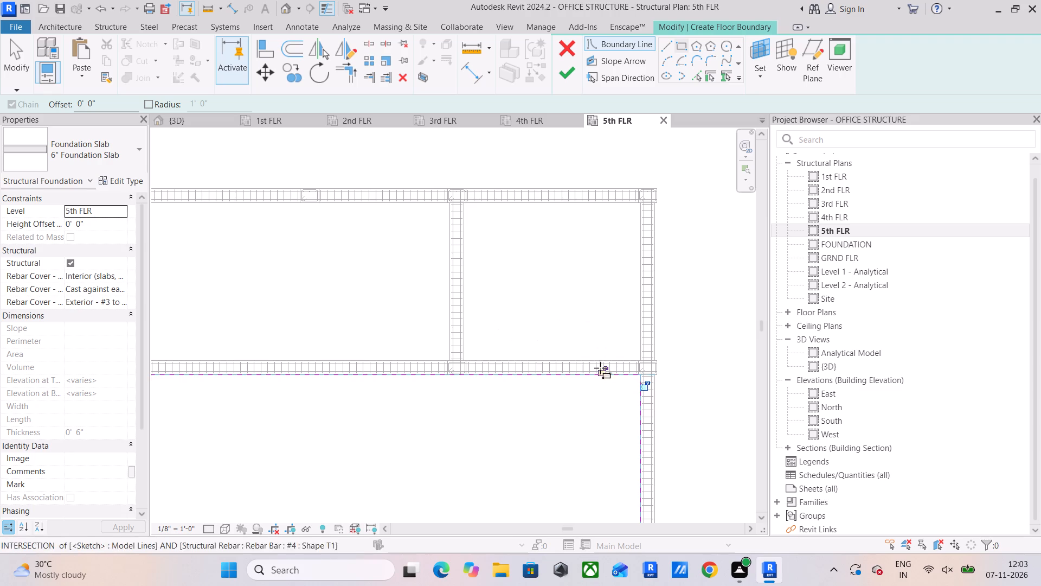
pyautogui.click(569, 69)
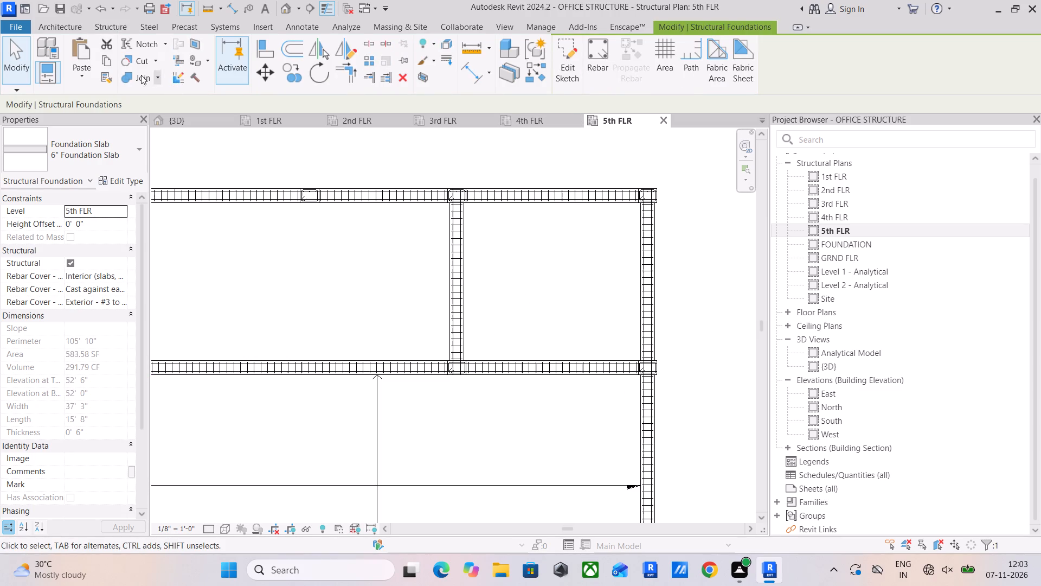
# Set the rebar cover of the wide bay slab north of the south row of bays to SLAB COVER <0' - 1">.
pyautogui.click(114, 24)
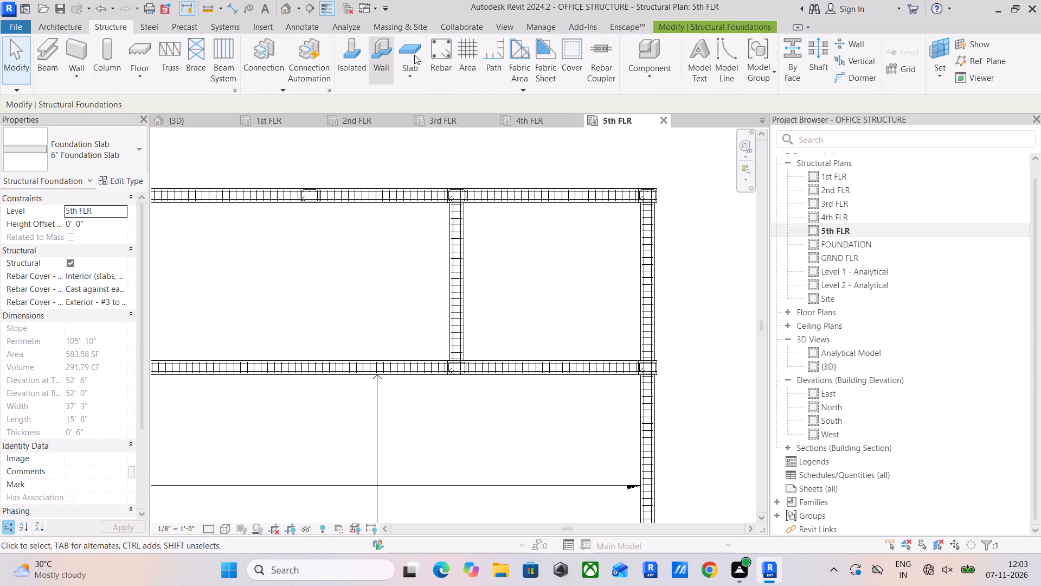
pyautogui.moveTo(575, 56); pyautogui.dragTo(572, 62)
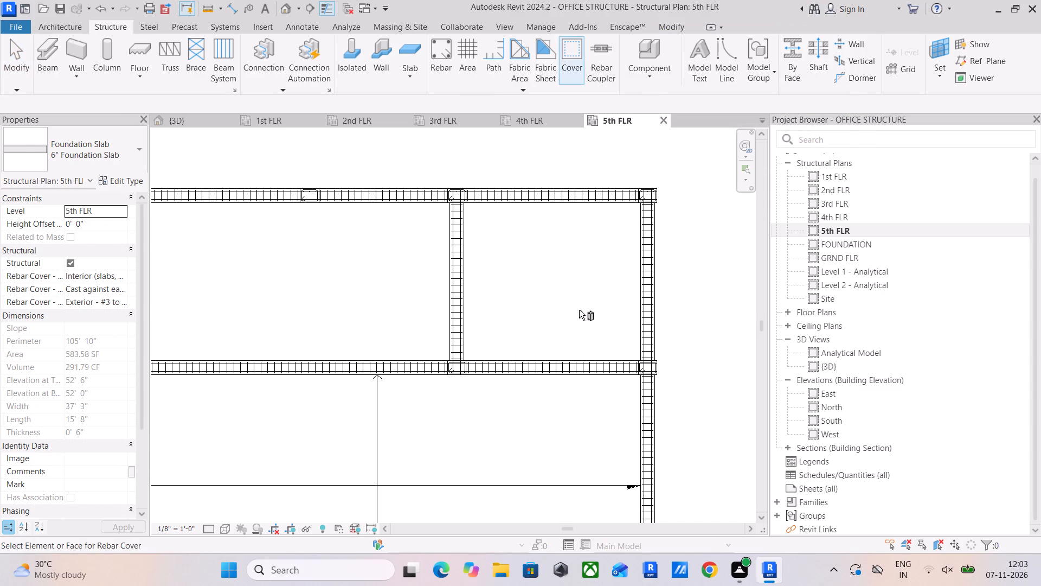
pyautogui.scroll(-1, 579, 311)
pyautogui.moveTo(579, 310); pyautogui.dragTo(627, 244, button='middle')
pyautogui.moveTo(674, 466); pyautogui.dragTo(674, 463, button='middle')
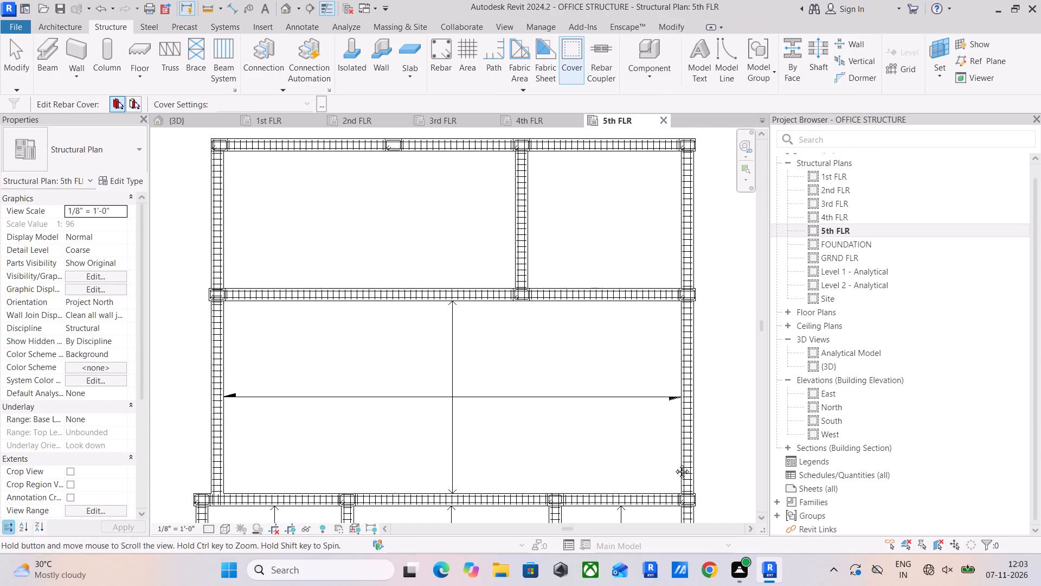
pyautogui.moveTo(674, 463); pyautogui.dragTo(667, 369, button='middle')
pyautogui.scroll(10, 674, 400)
pyautogui.click(679, 377)
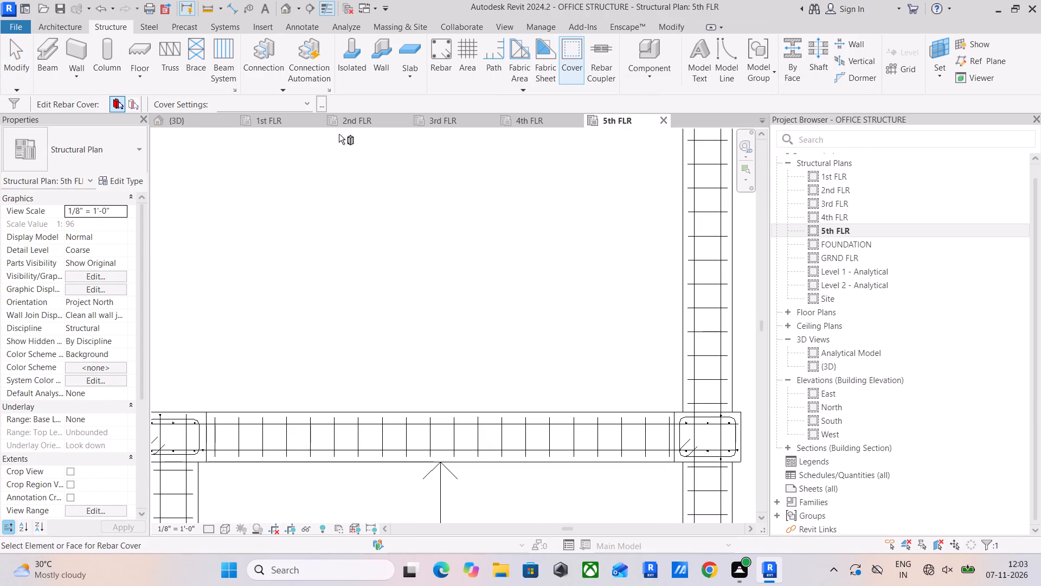
pyautogui.click(310, 102)
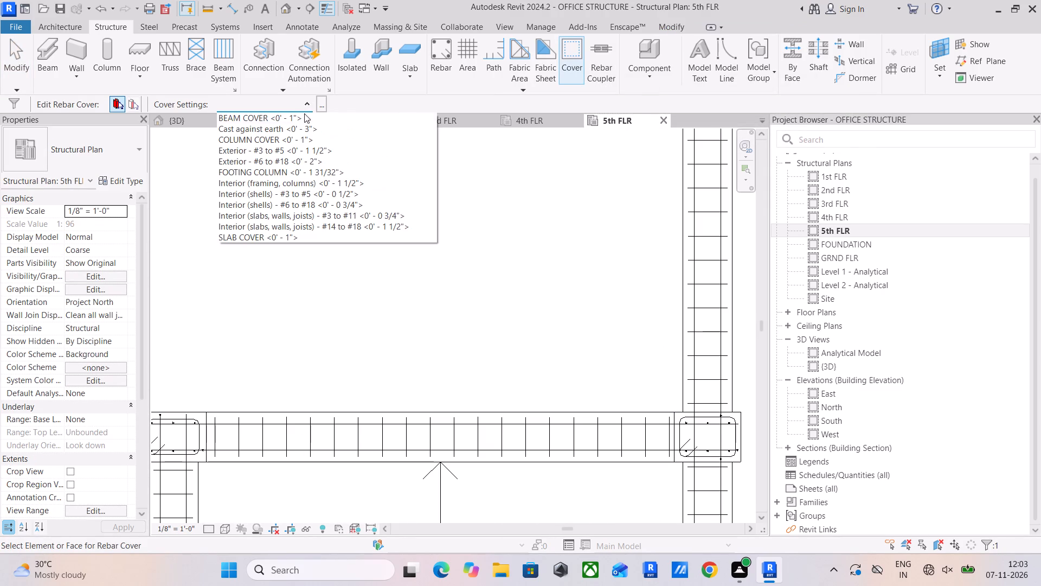
pyautogui.click(258, 244)
pyautogui.click(294, 95)
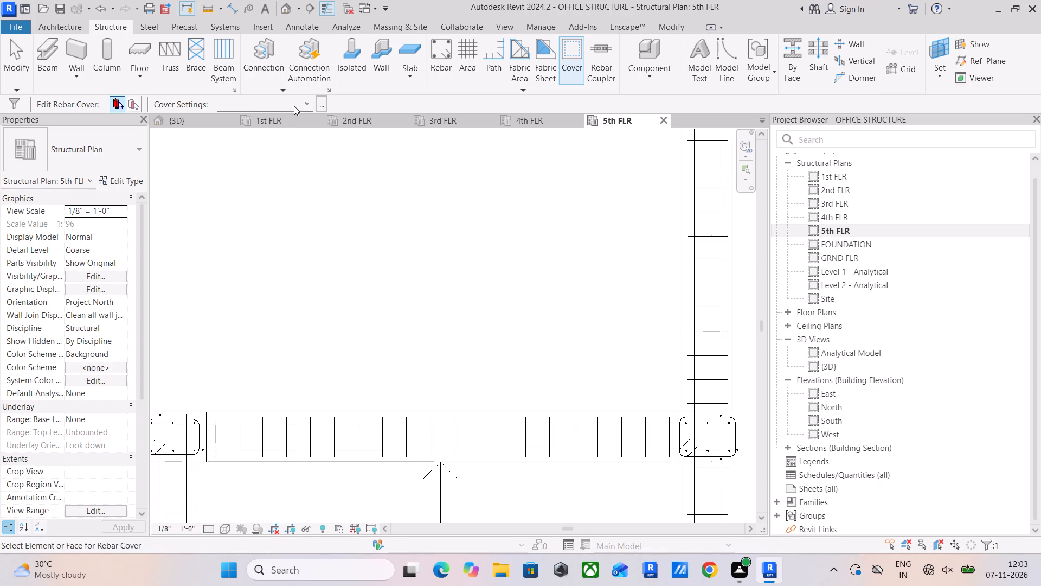
pyautogui.click(294, 106)
pyautogui.click(249, 234)
# Create a rectangular 6" Foundation Slab, about 12' 6" by 11' 2", between the inner beam faces of the northeast bay.
pyautogui.scroll(-11, 604, 320)
pyautogui.moveTo(604, 326); pyautogui.dragTo(604, 410, button='middle')
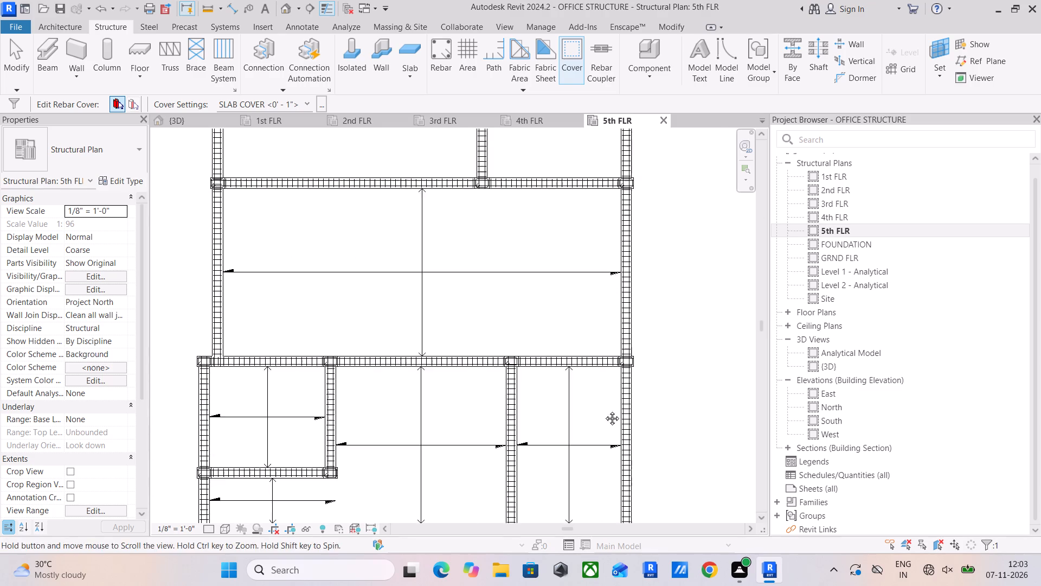
pyautogui.moveTo(604, 410); pyautogui.dragTo(605, 455, button='middle')
pyautogui.click(402, 52)
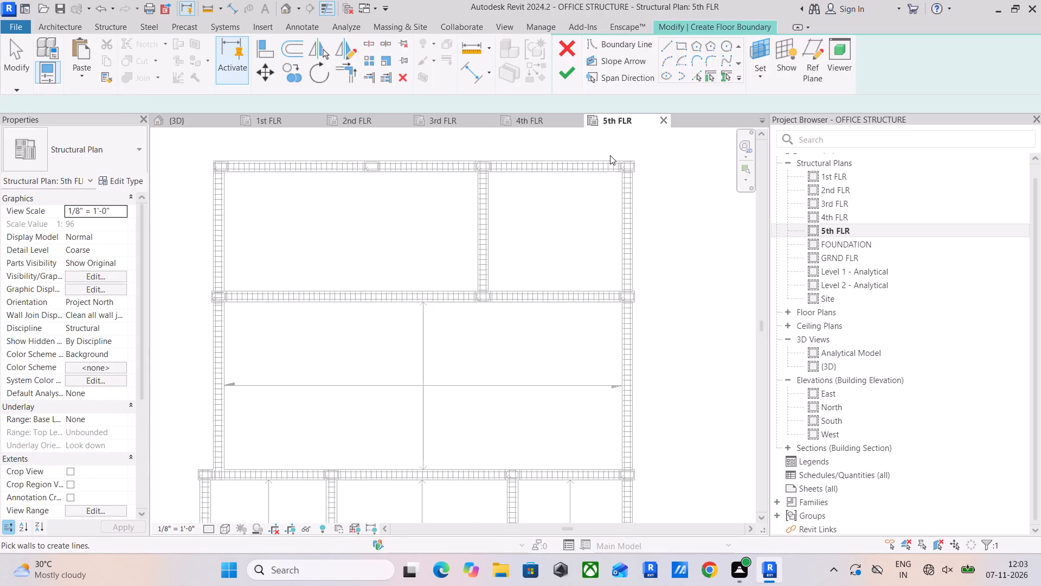
pyautogui.click(681, 47)
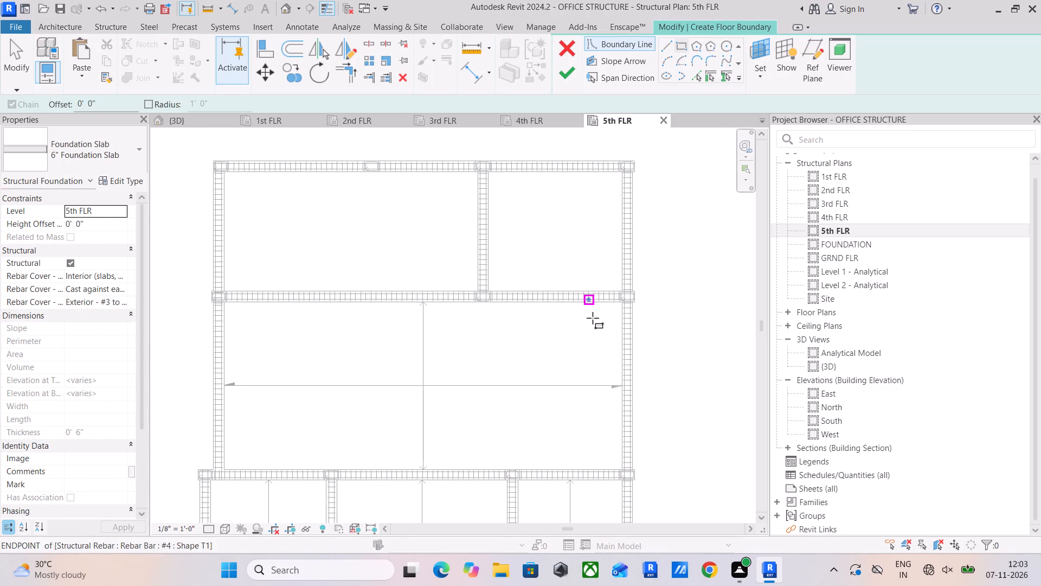
pyautogui.scroll(5, 588, 319)
pyautogui.moveTo(601, 324); pyautogui.dragTo(587, 411, button='middle')
pyautogui.scroll(5, 641, 381)
pyautogui.moveTo(641, 320); pyautogui.dragTo(630, 313)
pyautogui.scroll(-5, 461, 231)
pyautogui.moveTo(487, 272); pyautogui.dragTo(693, 437, button='middle')
pyautogui.scroll(11, 506, 190)
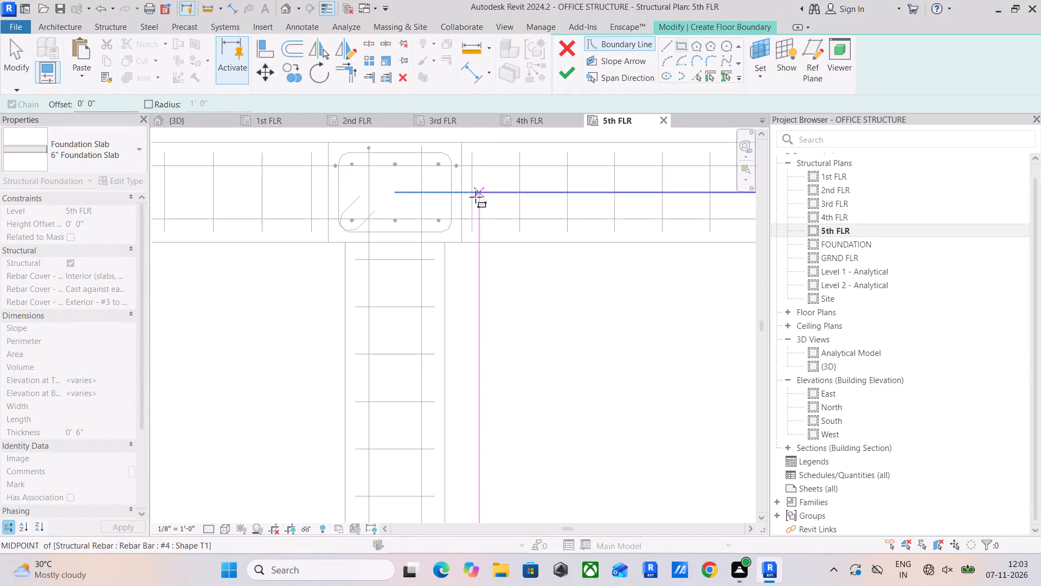
pyautogui.click(442, 240)
pyautogui.scroll(-12, 496, 246)
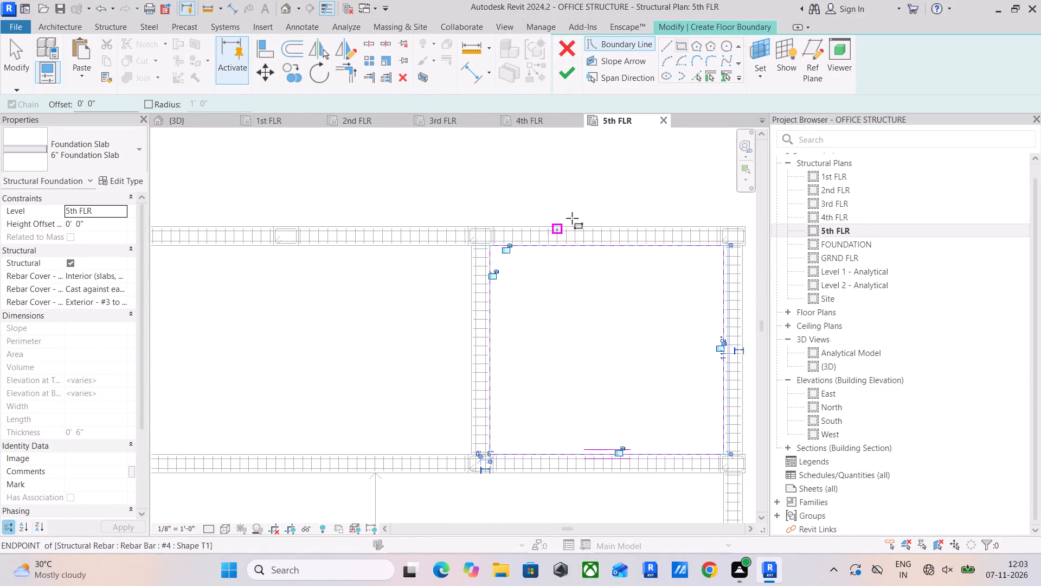
pyautogui.click(567, 70)
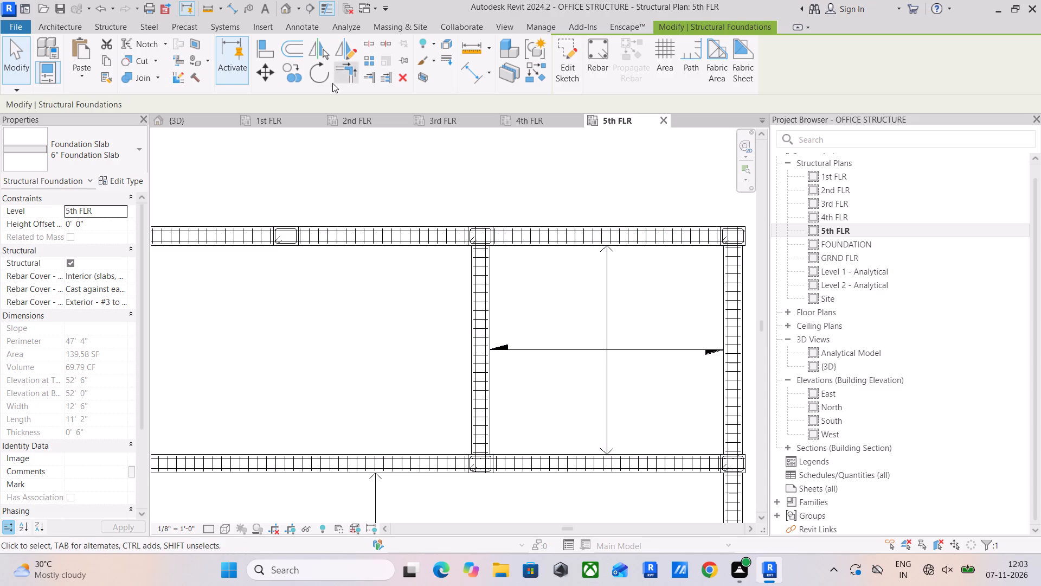
# Set the rebar cover of the northeast bay slab to SLAB COVER <0' - 1">.
pyautogui.click(106, 23)
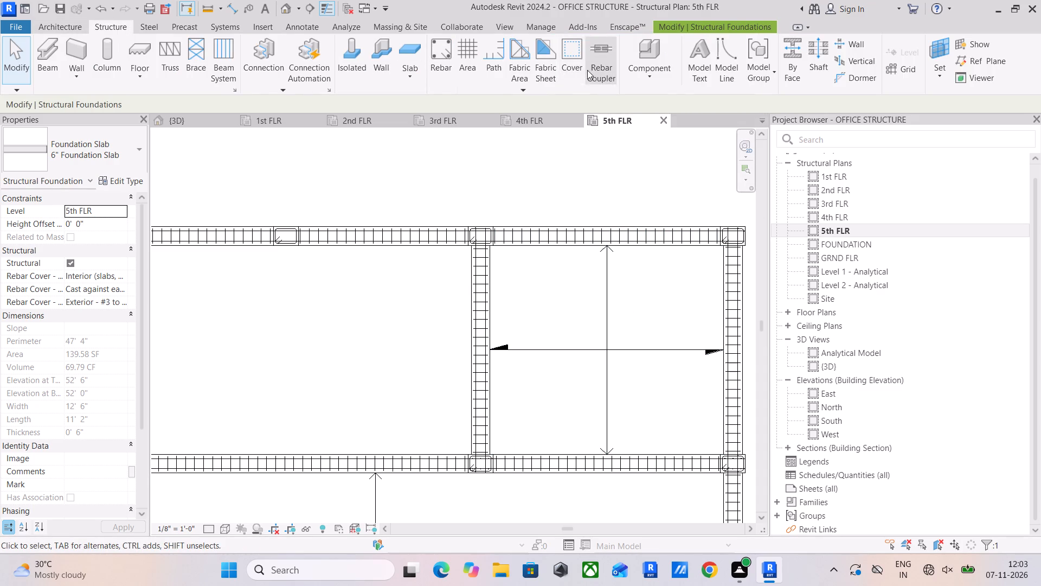
pyautogui.click(575, 61)
pyautogui.scroll(4, 702, 396)
pyautogui.moveTo(718, 429); pyautogui.dragTo(573, 366, button='middle')
pyautogui.scroll(2, 574, 393)
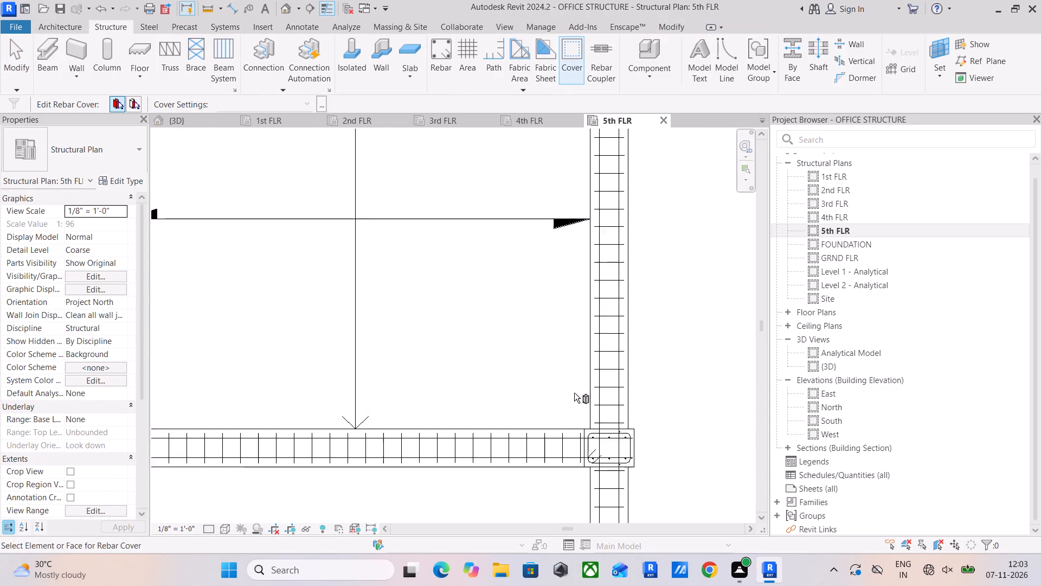
pyautogui.scroll(2, 574, 393)
pyautogui.click(599, 427)
pyautogui.scroll(-5, 486, 215)
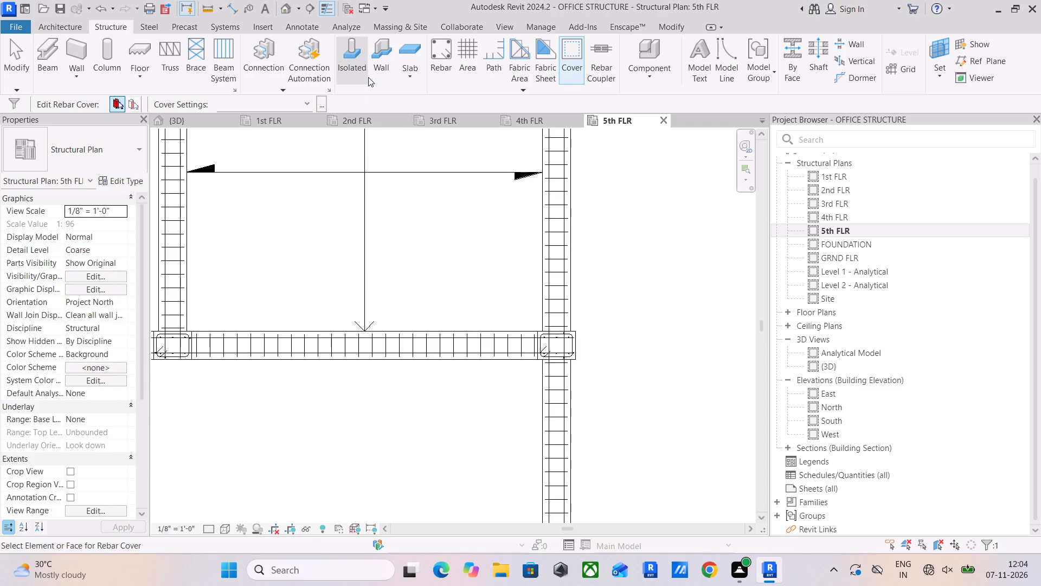
pyautogui.click(299, 104)
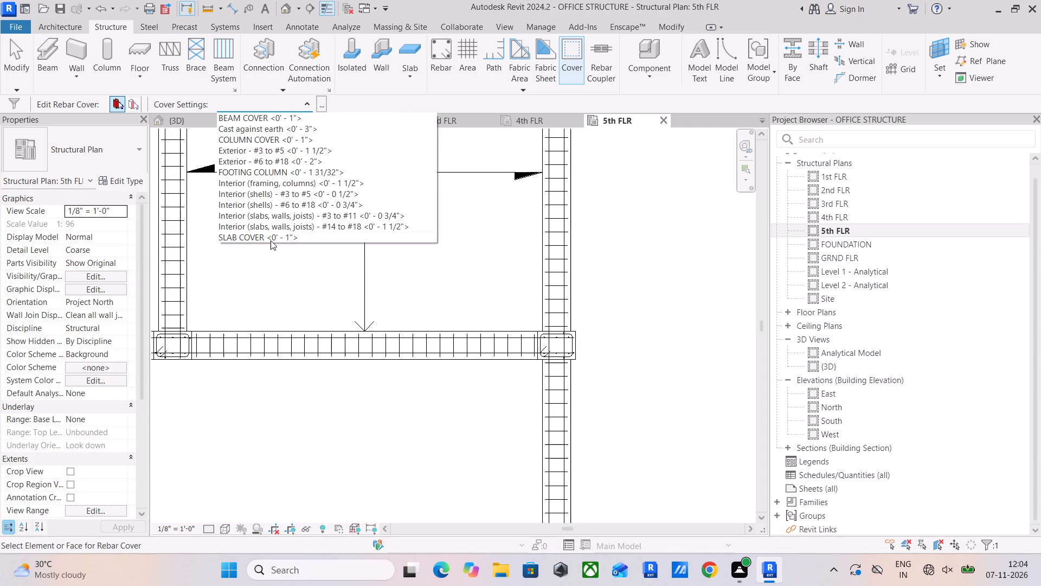
pyautogui.click(271, 240)
# Create a rectangular 6" Foundation Slab, about 23' 9" by 11' 2", between the inner beam faces of the northwest bay.
pyautogui.scroll(-5, 417, 231)
pyautogui.moveTo(444, 245); pyautogui.dragTo(484, 259, button='middle')
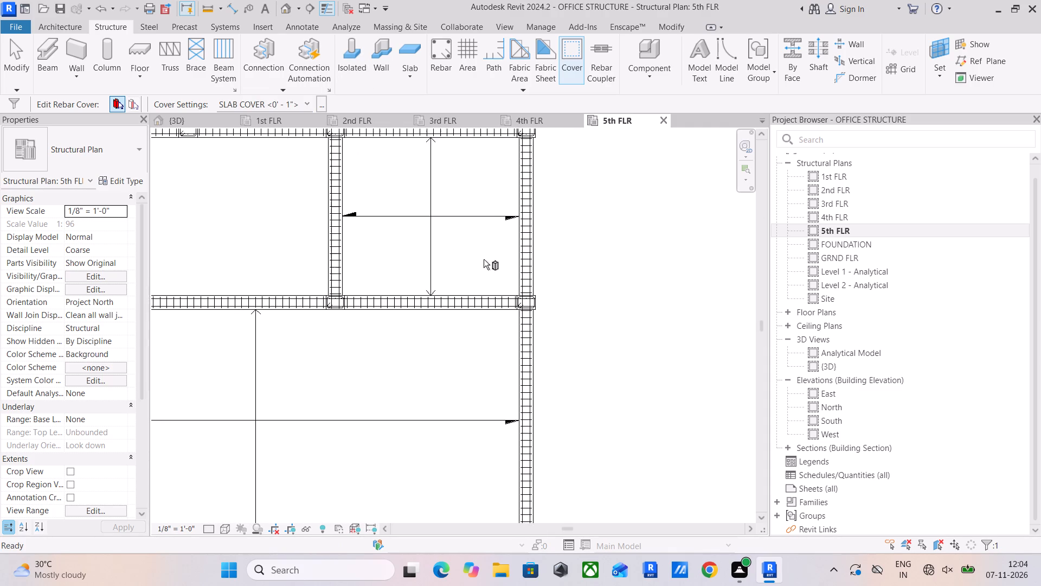
pyautogui.scroll(-1, 484, 259)
pyautogui.moveTo(484, 259); pyautogui.dragTo(582, 285, button='middle')
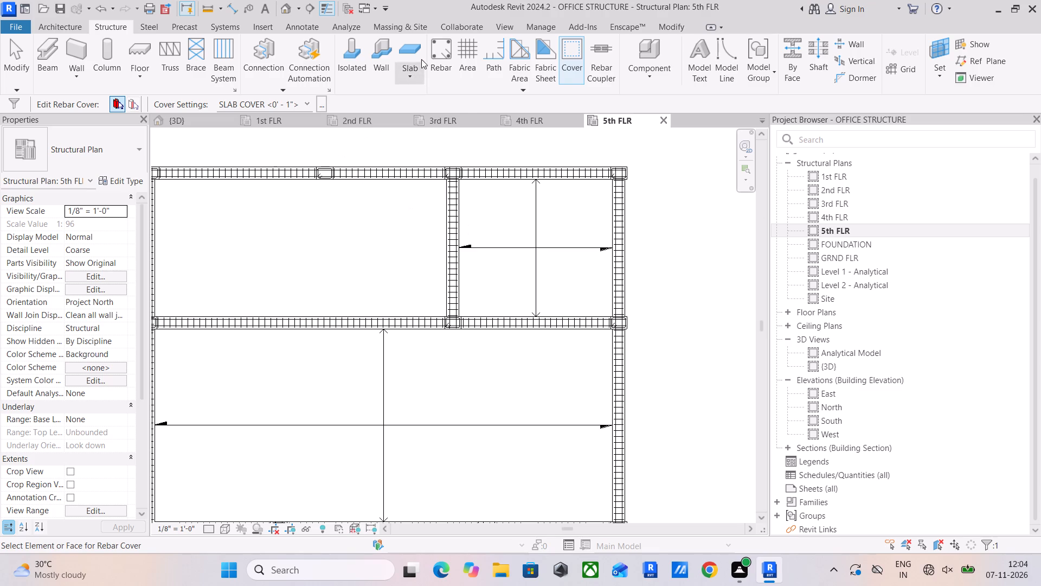
pyautogui.click(414, 53)
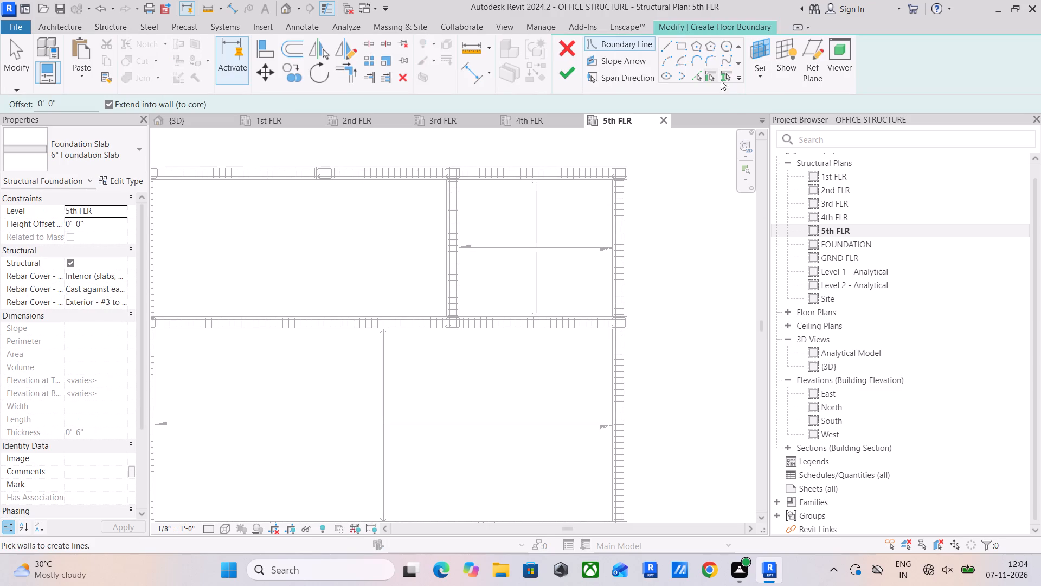
pyautogui.click(680, 49)
pyautogui.scroll(10, 440, 316)
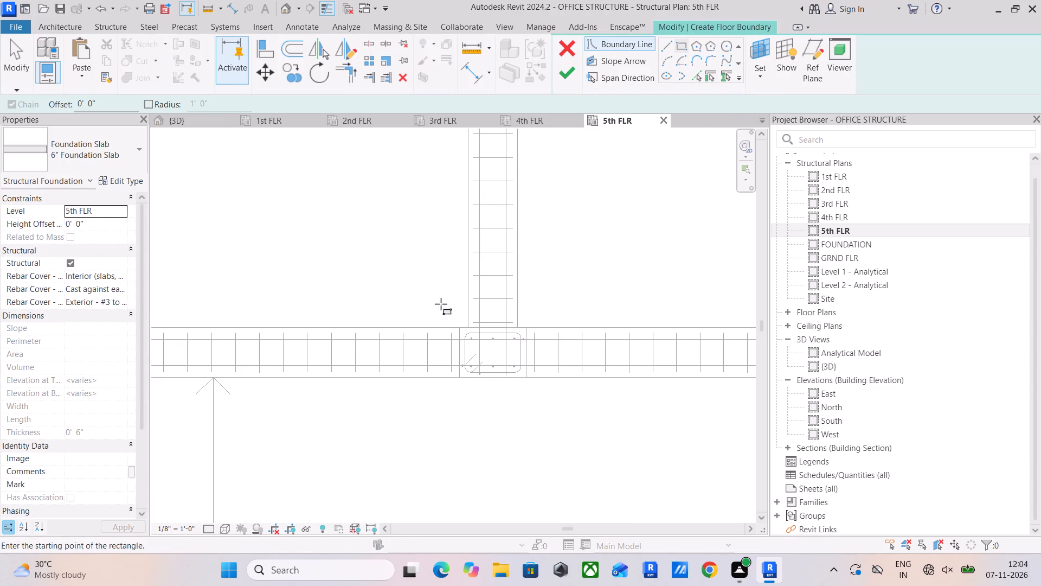
pyautogui.scroll(2, 464, 328)
pyautogui.click(470, 328)
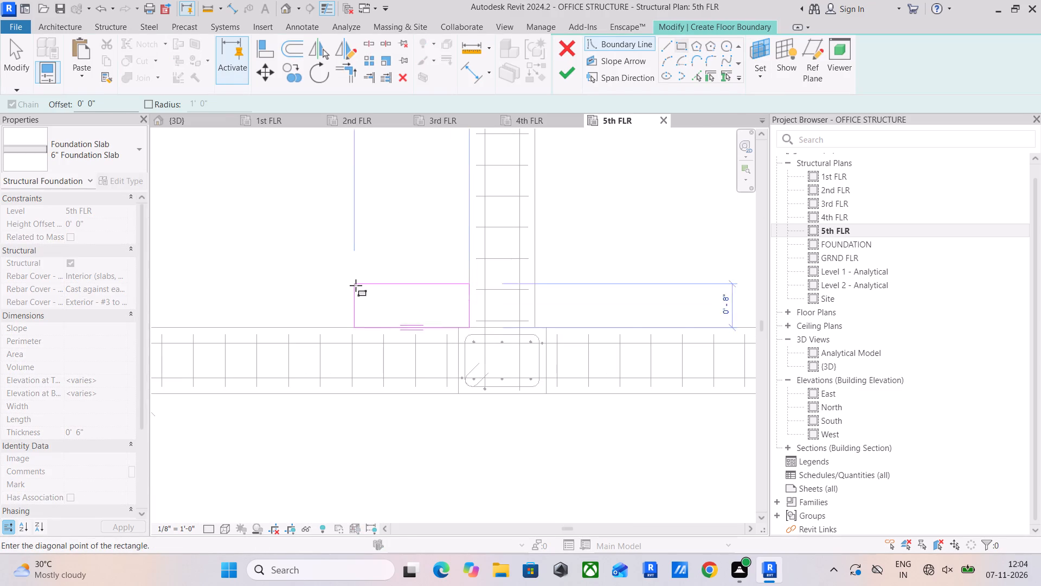
pyautogui.scroll(-10, 354, 285)
pyautogui.moveTo(354, 285); pyautogui.dragTo(670, 343, button='middle')
pyautogui.scroll(5, 348, 200)
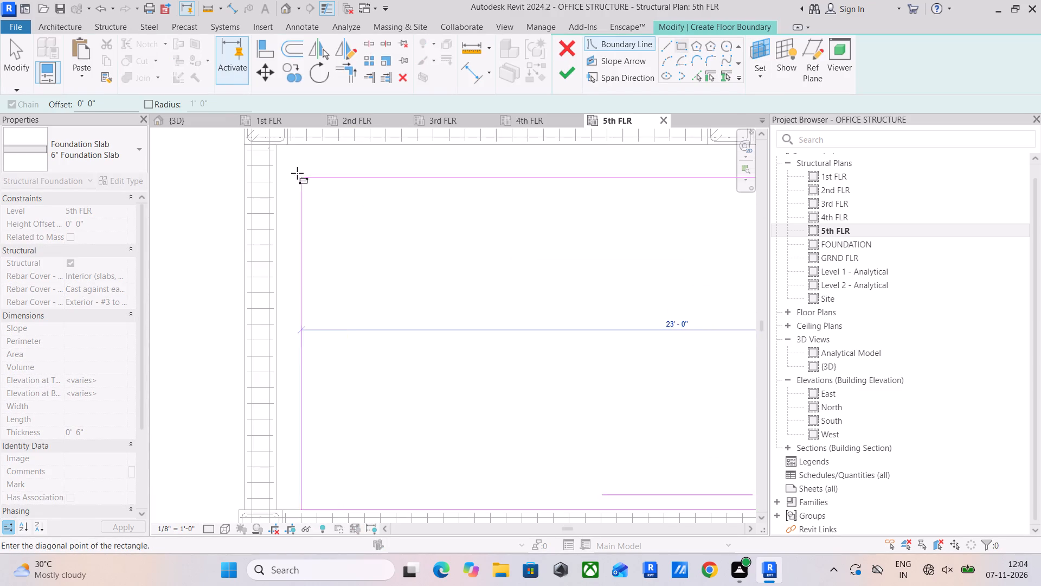
pyautogui.moveTo(297, 173); pyautogui.dragTo(372, 356, button='middle')
pyautogui.scroll(9, 371, 333)
pyautogui.click(322, 324)
pyautogui.scroll(-15, 487, 395)
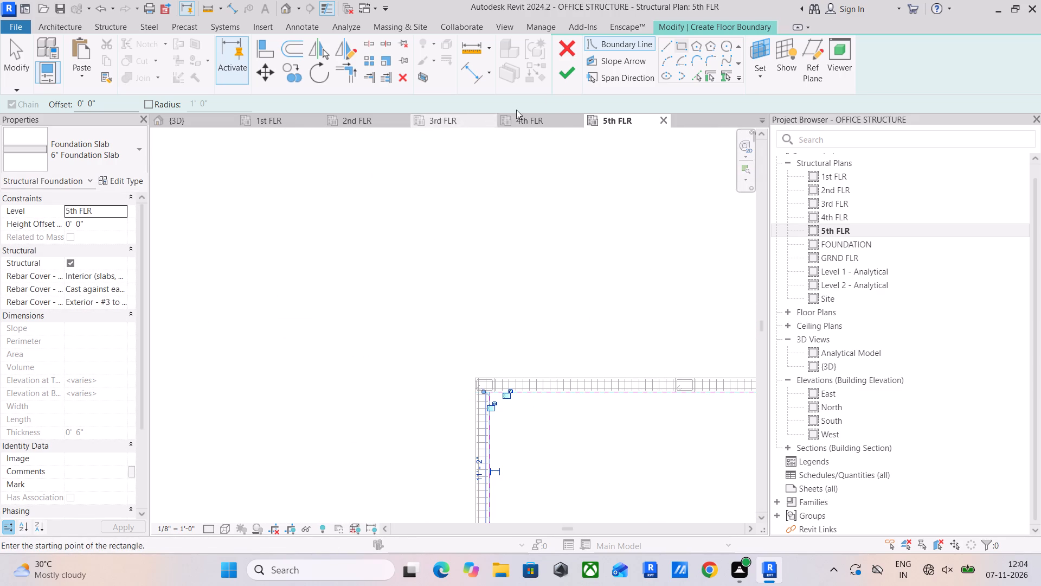
pyautogui.click(560, 75)
# Set the rebar cover of the northwest bay slab to SLAB COVER <0' - 1">.
pyautogui.scroll(-4, 334, 262)
pyautogui.moveTo(455, 305); pyautogui.dragTo(420, 294, button='middle')
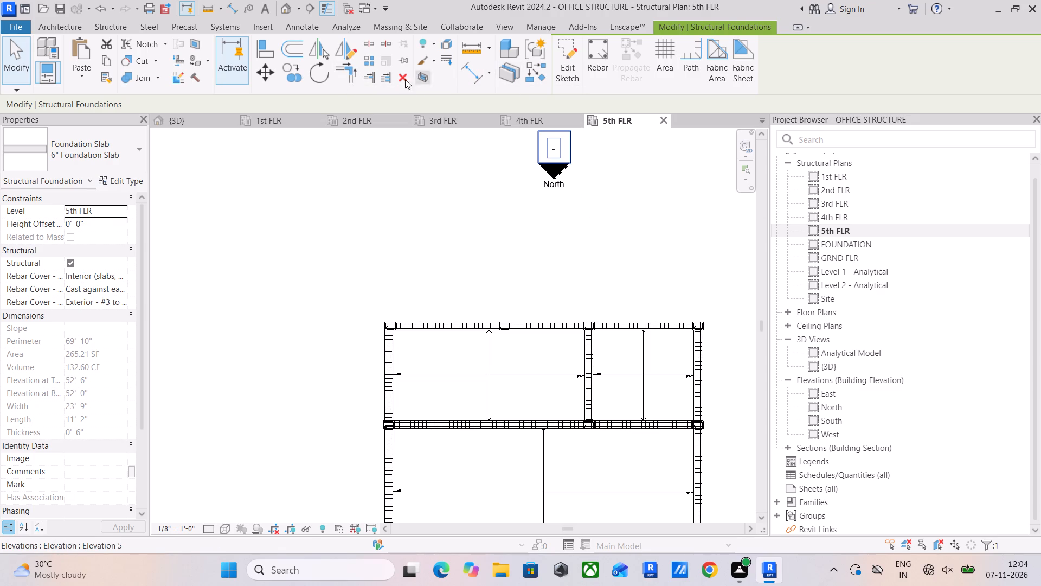
pyautogui.click(116, 27)
pyautogui.click(577, 75)
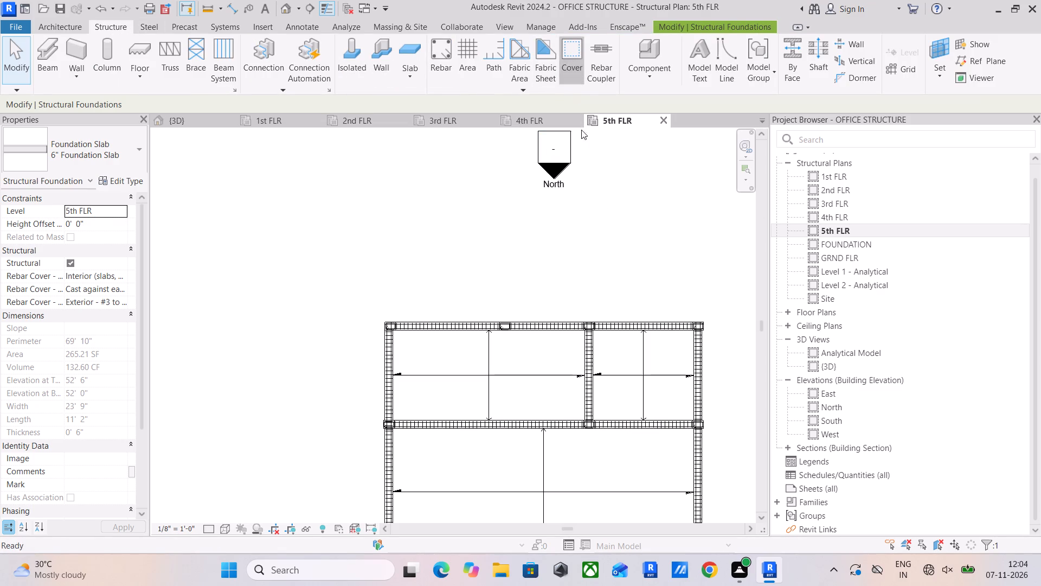
pyautogui.scroll(5, 584, 430)
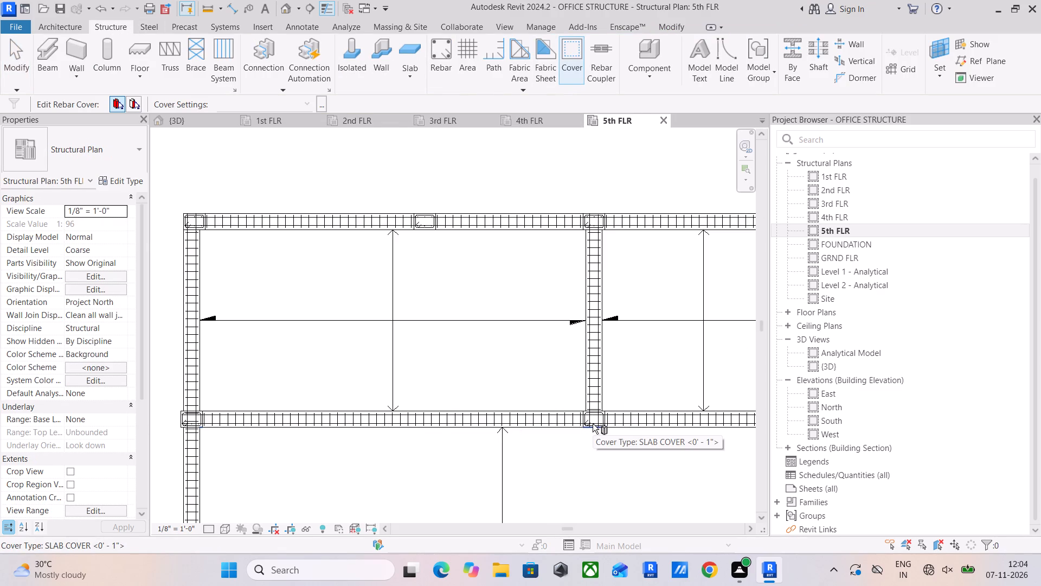
pyautogui.scroll(6, 596, 424)
pyautogui.scroll(5, 579, 383)
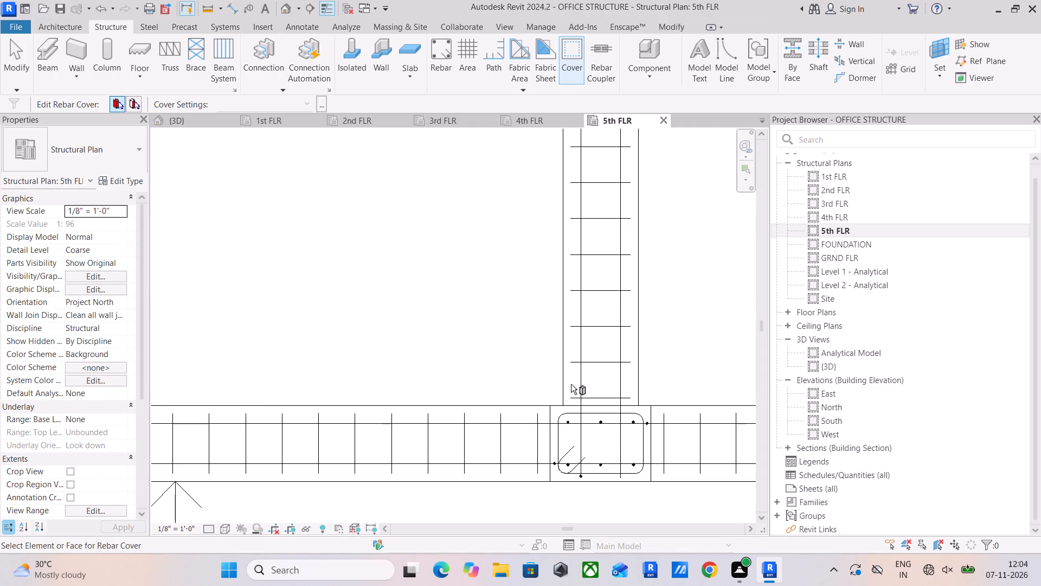
pyautogui.click(564, 392)
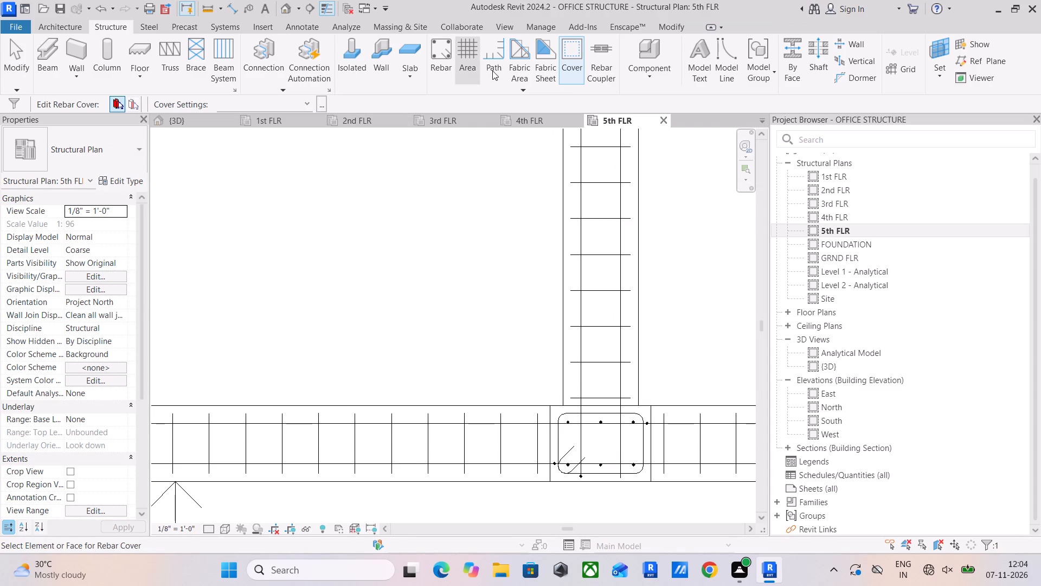
pyautogui.click(311, 101)
pyautogui.click(282, 238)
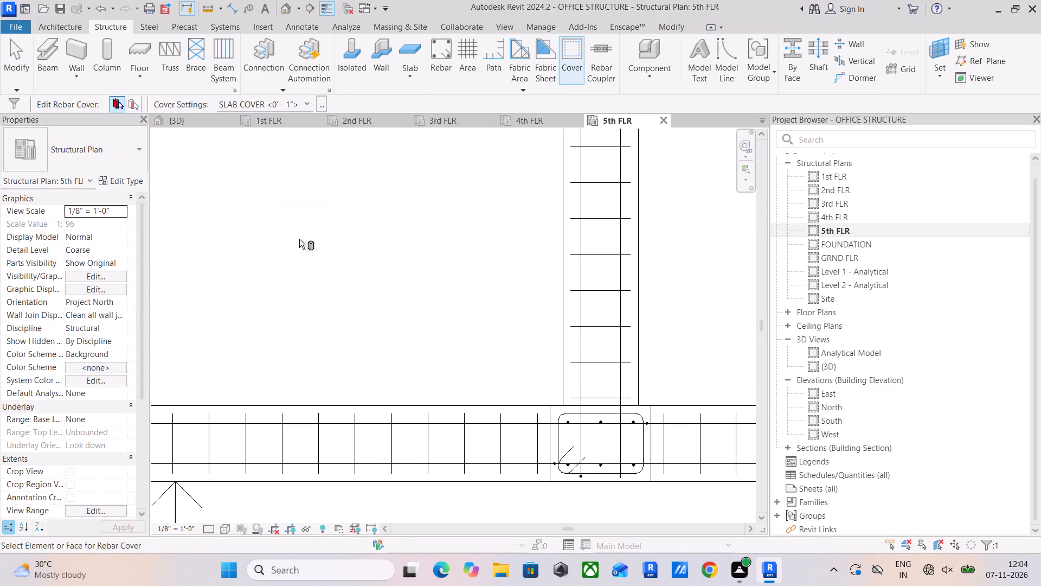
# Copy both #4 rebar sets of the 3rd FLR southwest corner slab, aligned to the 4th FLR and 5th FLR levels.
pyautogui.scroll(-10, 477, 269)
pyautogui.moveTo(494, 279); pyautogui.dragTo(536, 355, button='middle')
pyautogui.scroll(-5, 541, 349)
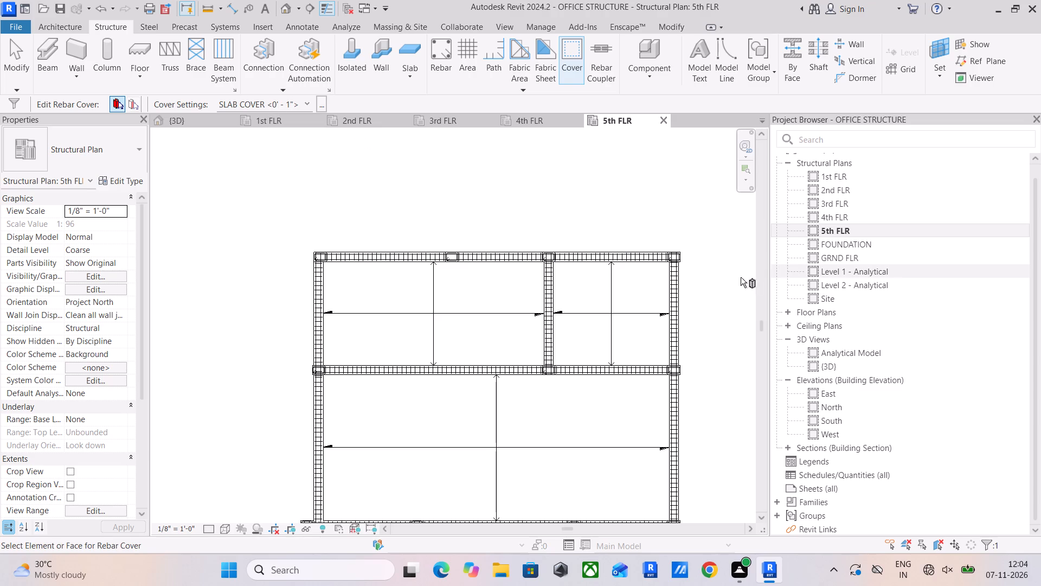
pyautogui.doubleClick(840, 212)
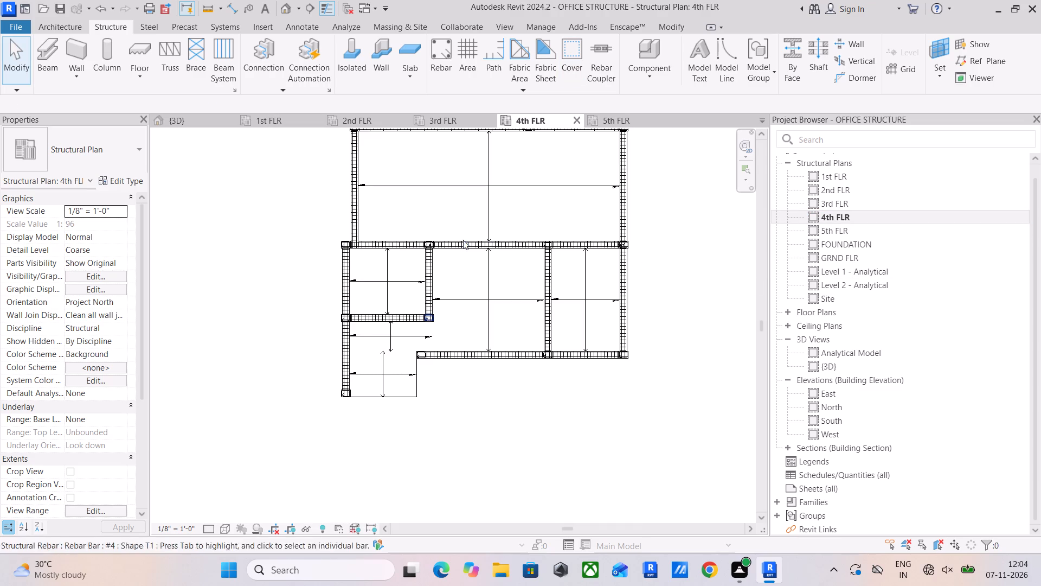
pyautogui.click(453, 122)
pyautogui.scroll(5, 372, 426)
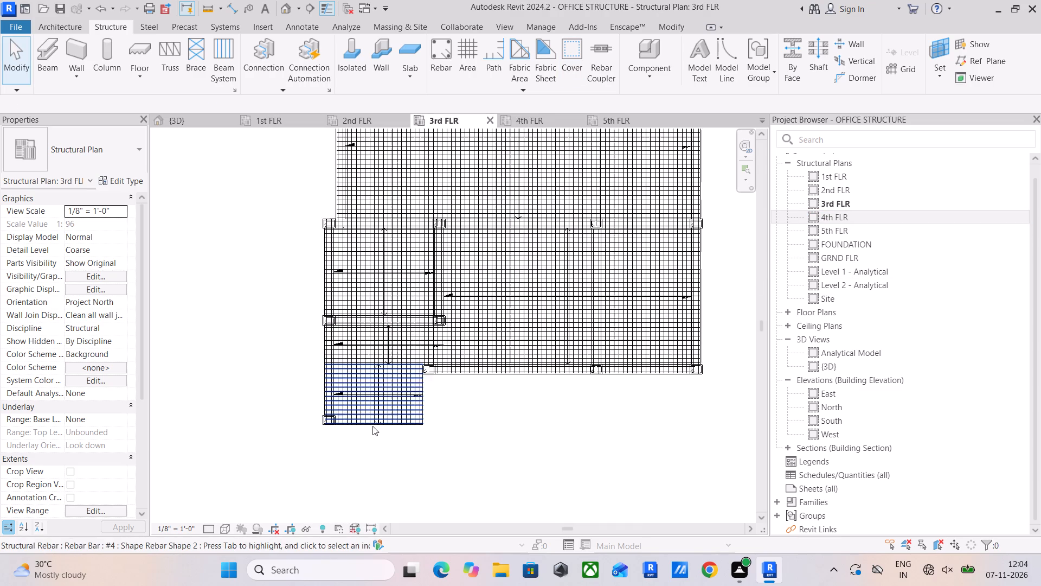
pyautogui.scroll(6, 372, 426)
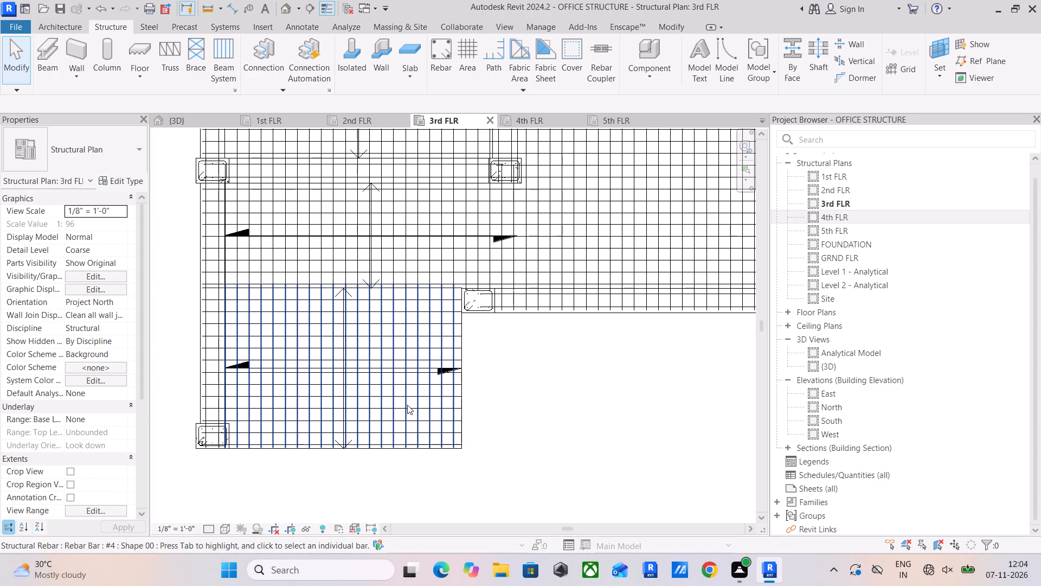
pyautogui.scroll(10, 384, 356)
pyautogui.moveTo(392, 356); pyautogui.dragTo(355, 403)
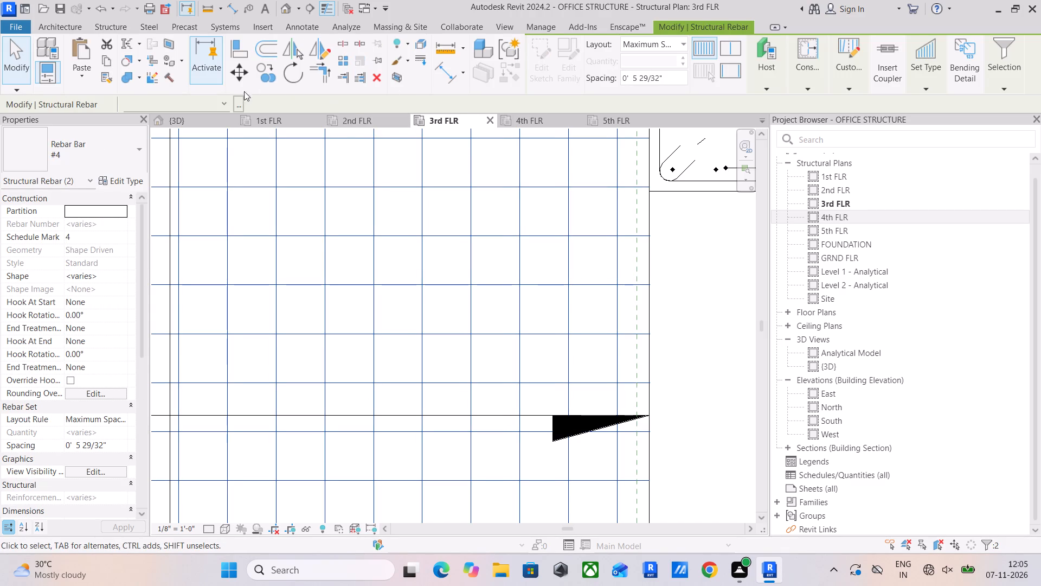
pyautogui.click(106, 66)
pyautogui.click(95, 72)
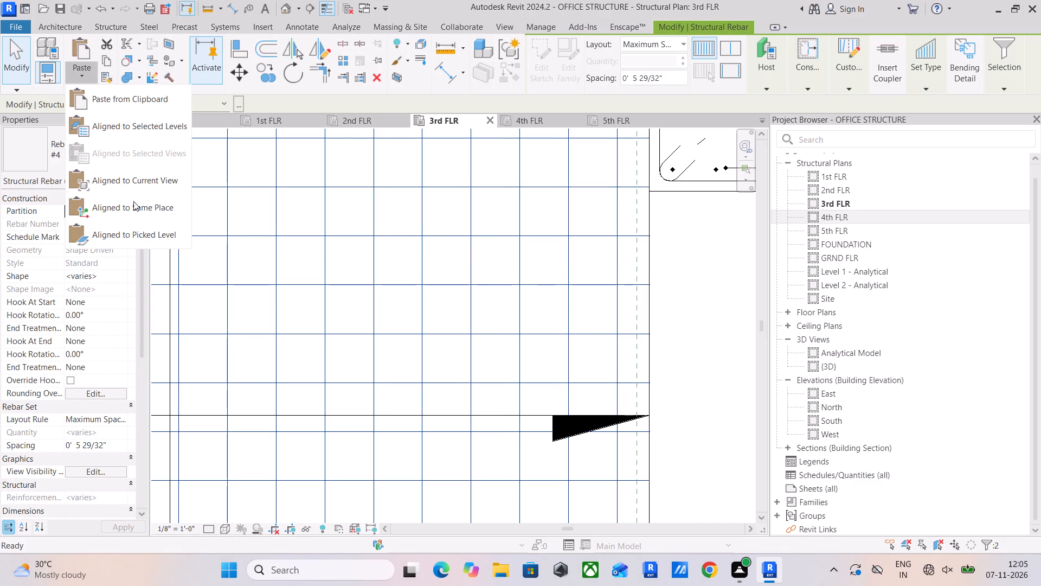
pyautogui.click(160, 126)
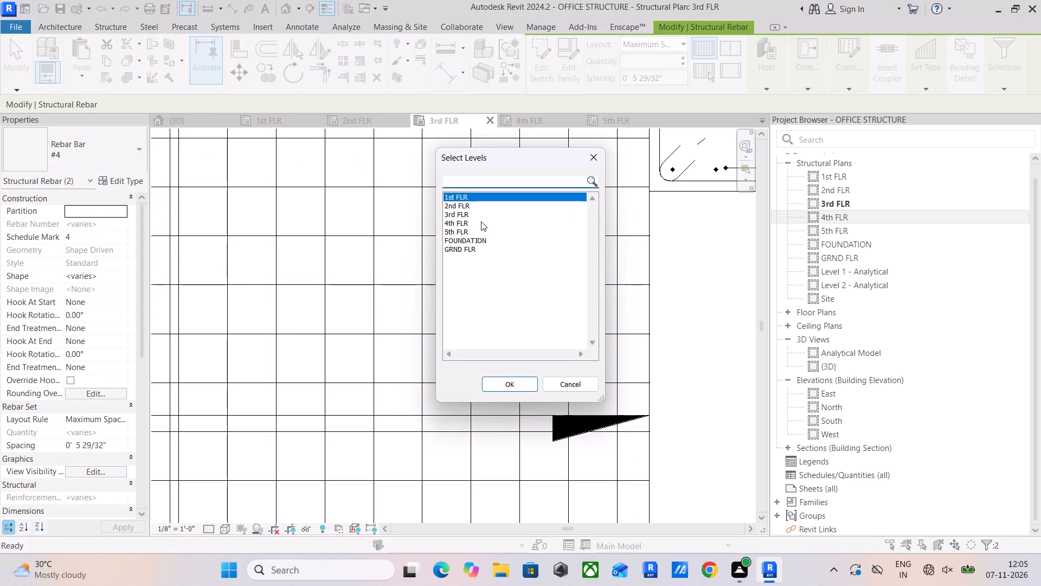
pyautogui.moveTo(466, 221); pyautogui.dragTo(466, 234)
pyautogui.click(511, 389)
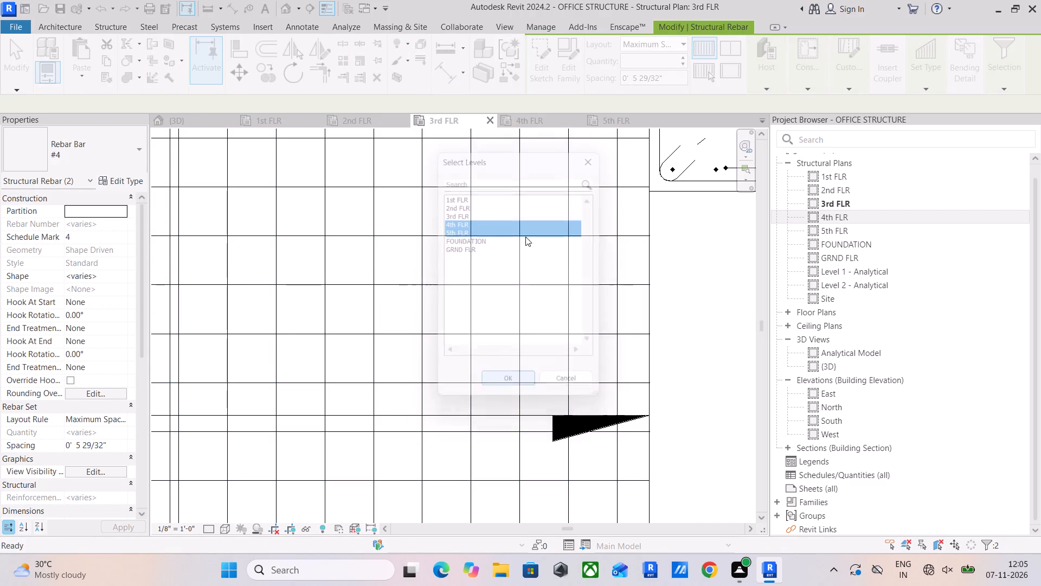
# On 4th FLR, shorten the southwest slab's west beam stirrup set so its north end lines up with the slab's northernmost east-west bar.
pyautogui.click(552, 123)
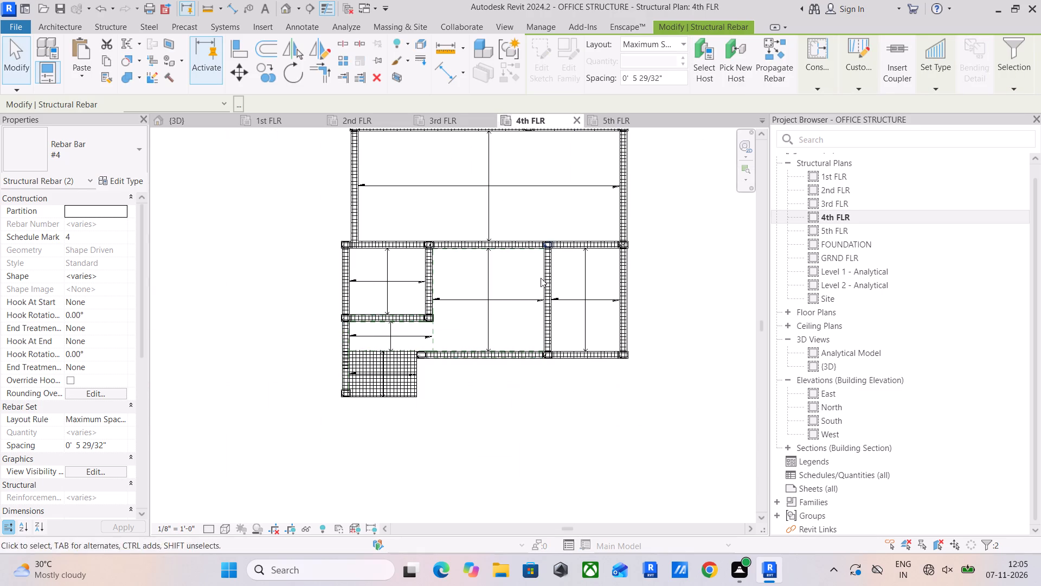
pyautogui.scroll(6, 400, 416)
pyautogui.scroll(7, 303, 327)
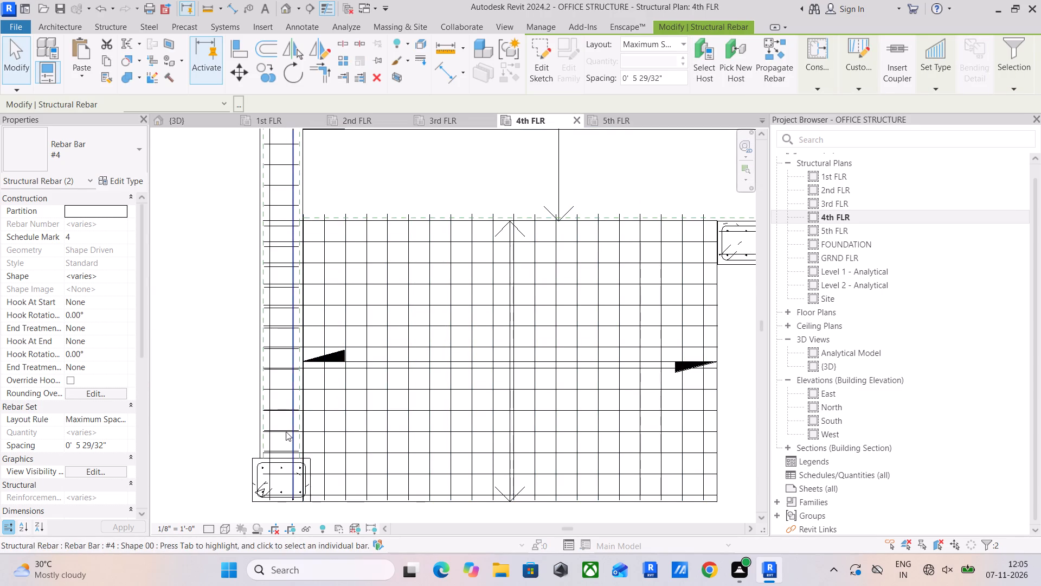
pyautogui.scroll(2, 278, 434)
pyautogui.click(287, 456)
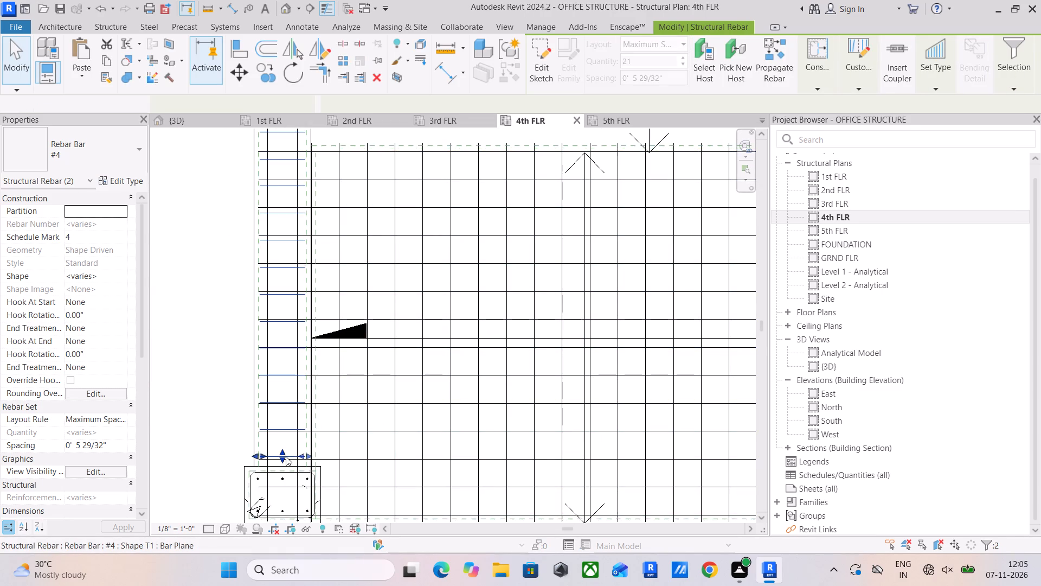
pyautogui.scroll(5, 286, 456)
pyautogui.click(278, 460)
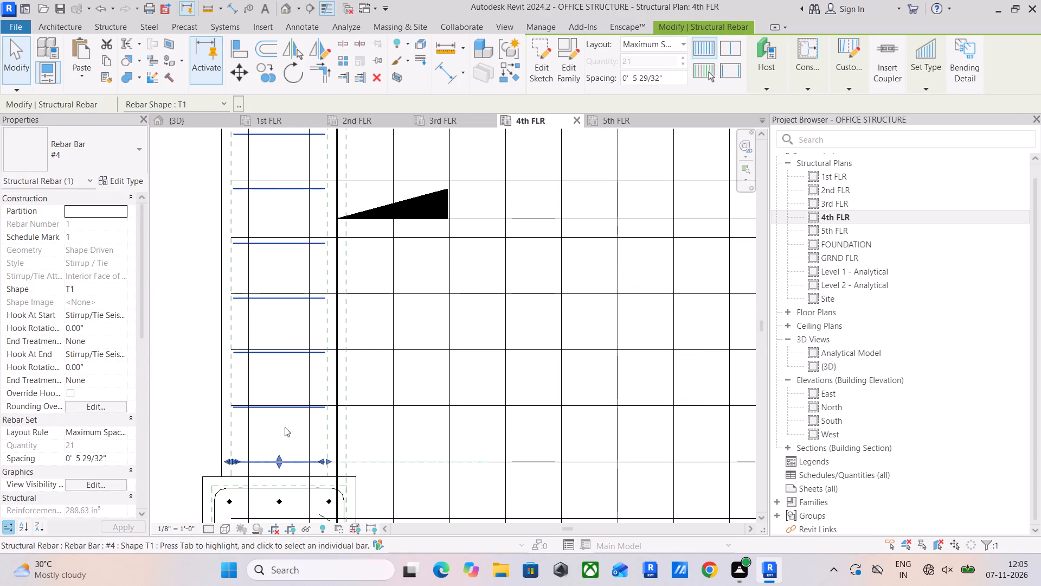
pyautogui.moveTo(285, 427); pyautogui.dragTo(291, 473, button='middle')
pyautogui.scroll(-5, 304, 377)
pyautogui.moveTo(325, 356); pyautogui.dragTo(326, 479, button='middle')
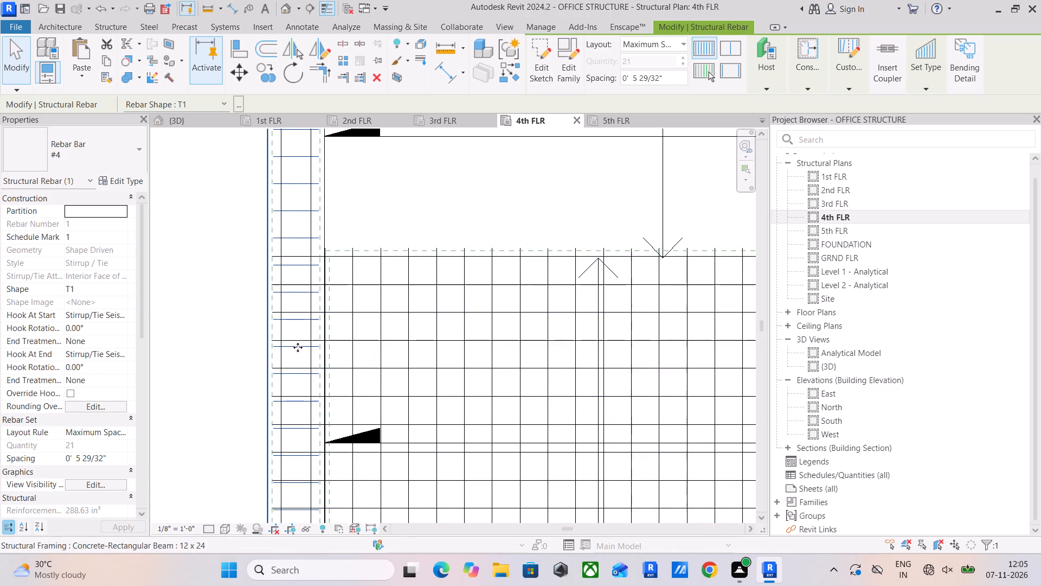
pyautogui.scroll(-4, 325, 360)
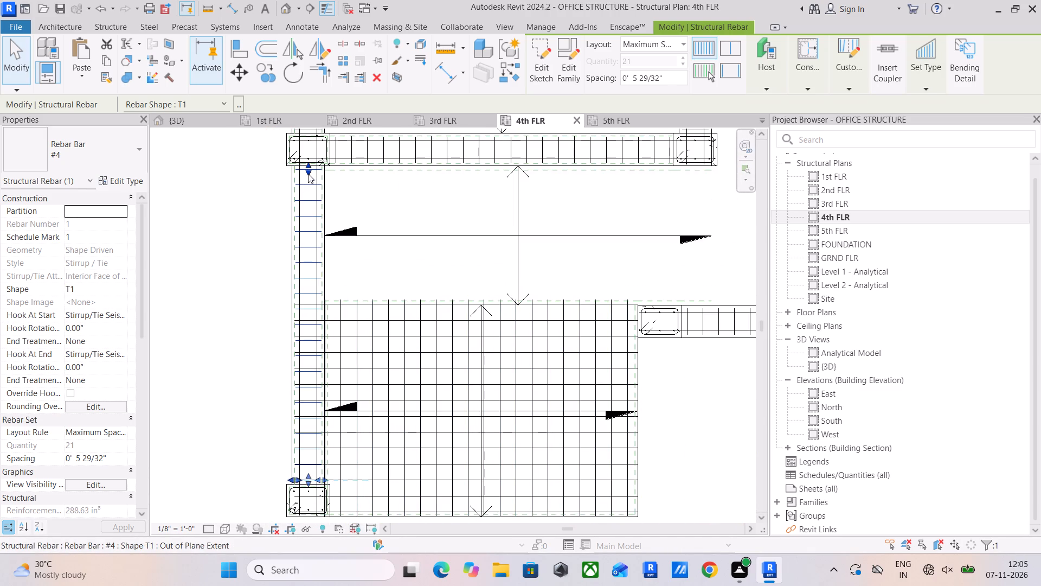
pyautogui.moveTo(308, 174); pyautogui.dragTo(302, 296)
pyautogui.scroll(6, 309, 295)
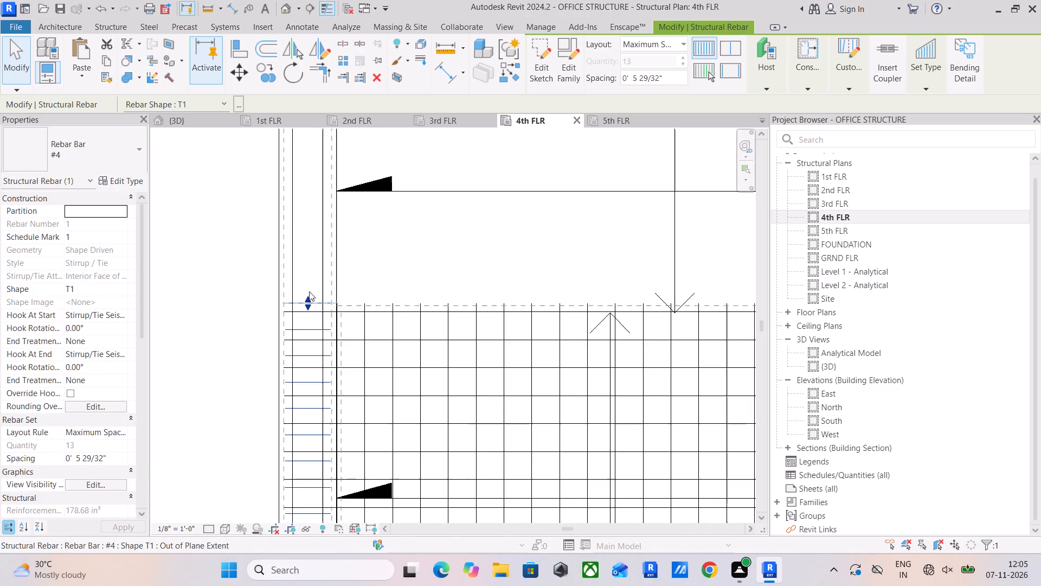
pyautogui.scroll(4, 309, 291)
pyautogui.moveTo(307, 322); pyautogui.dragTo(305, 334)
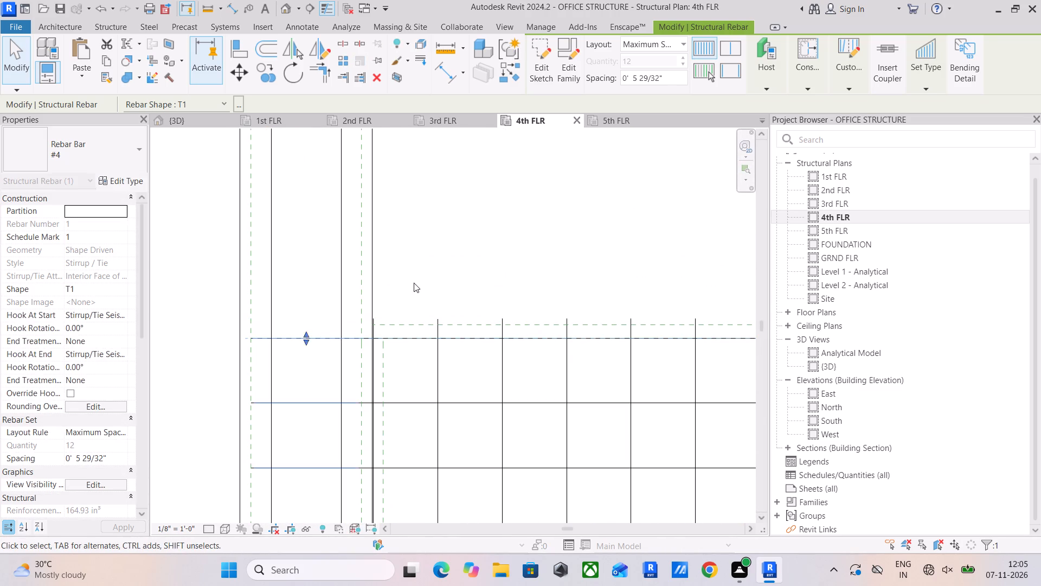
# On 5th FLR, shorten the stirrup set of the west beam beside the southwest slab to about the slab's north edge.
pyautogui.scroll(-2, 414, 283)
pyautogui.scroll(-3, 498, 253)
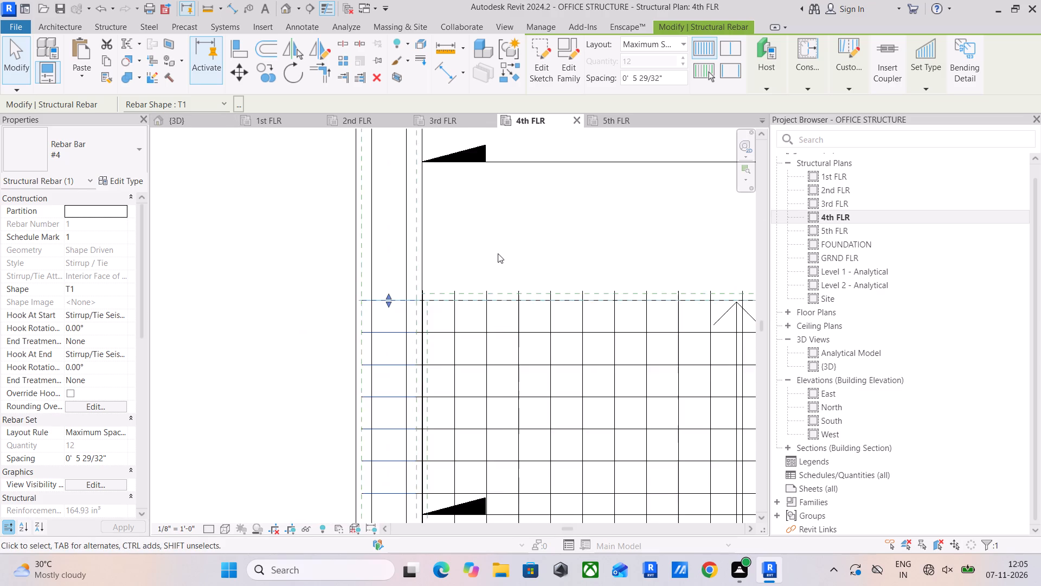
pyautogui.scroll(-5, 500, 253)
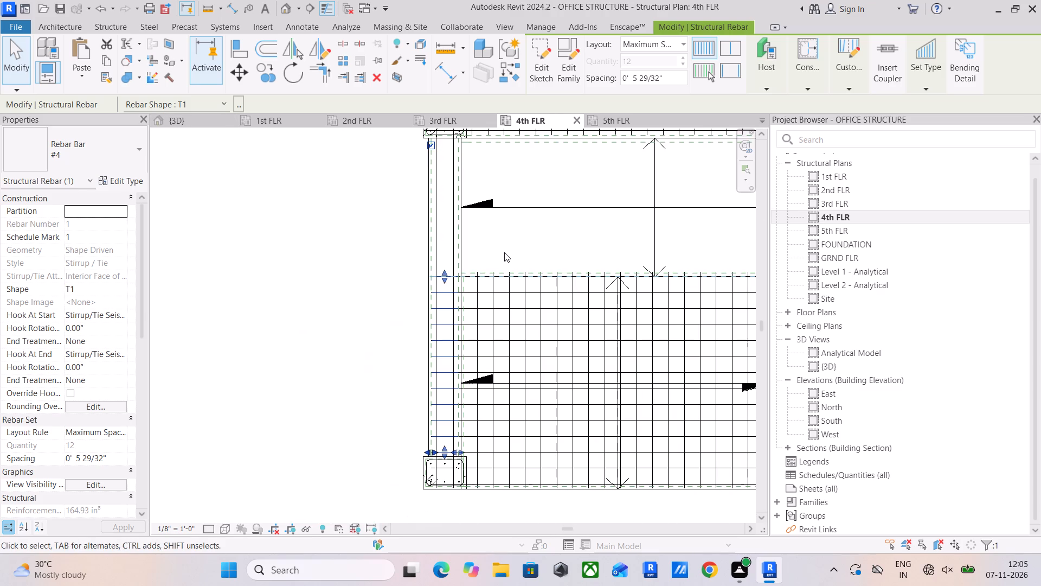
pyautogui.scroll(-3, 523, 271)
pyautogui.moveTo(528, 275); pyautogui.dragTo(397, 290, button='middle')
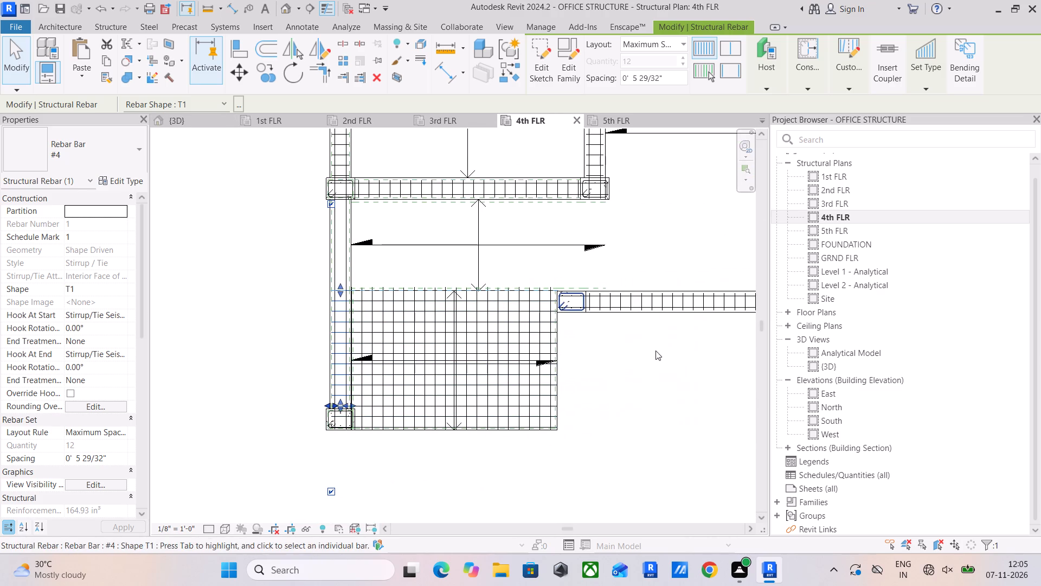
pyautogui.click(605, 124)
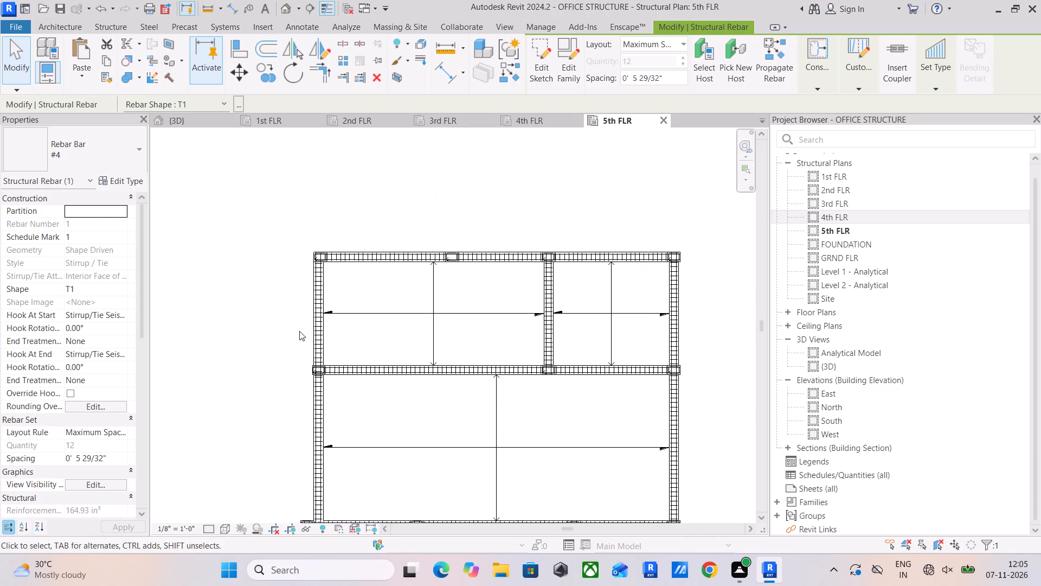
pyautogui.scroll(-4, 370, 269)
pyautogui.moveTo(369, 270); pyautogui.dragTo(454, 99, button='middle')
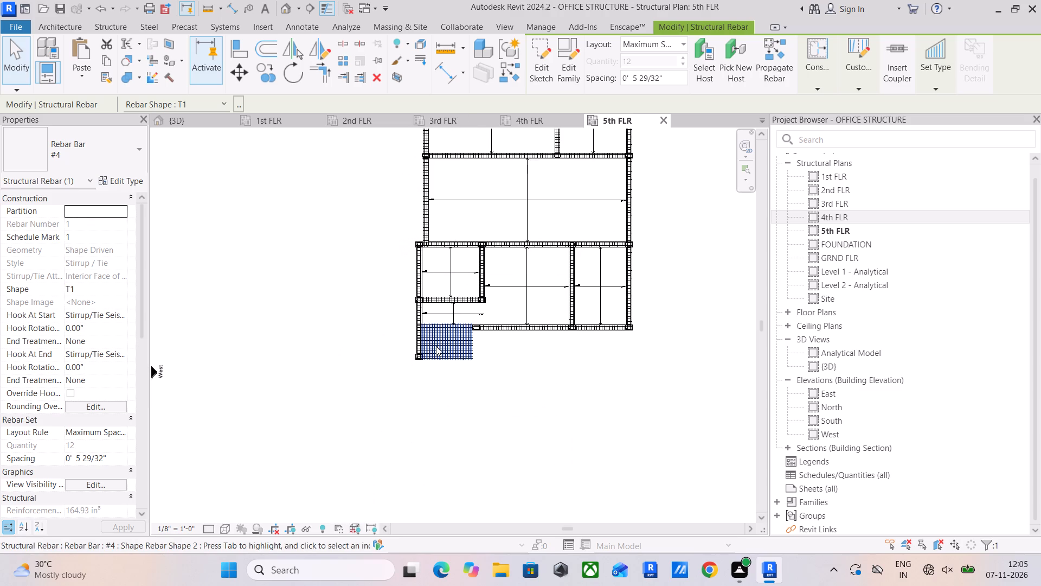
pyautogui.scroll(5, 312, 379)
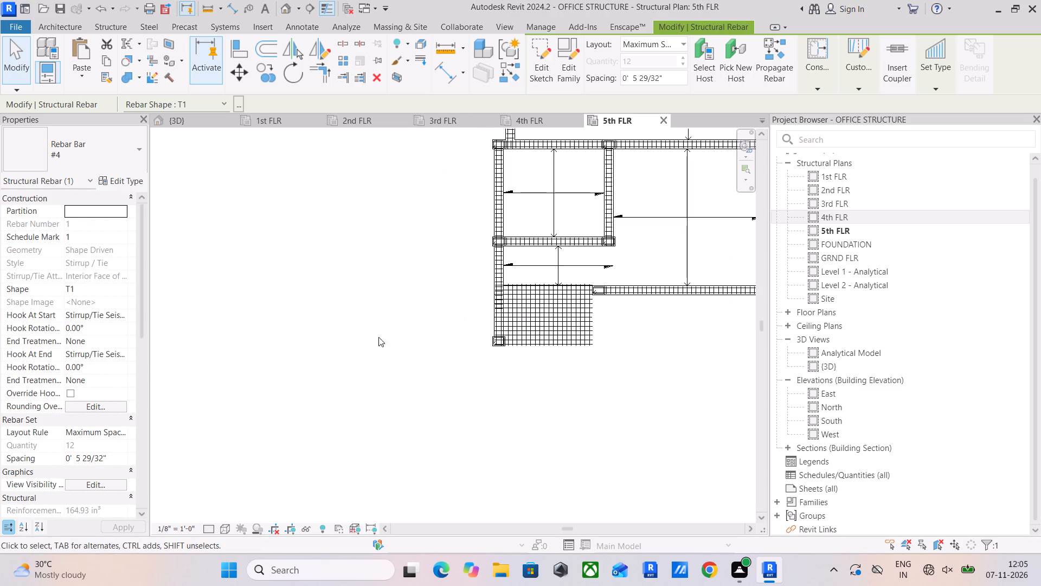
pyautogui.scroll(5, 486, 285)
pyautogui.click(564, 251)
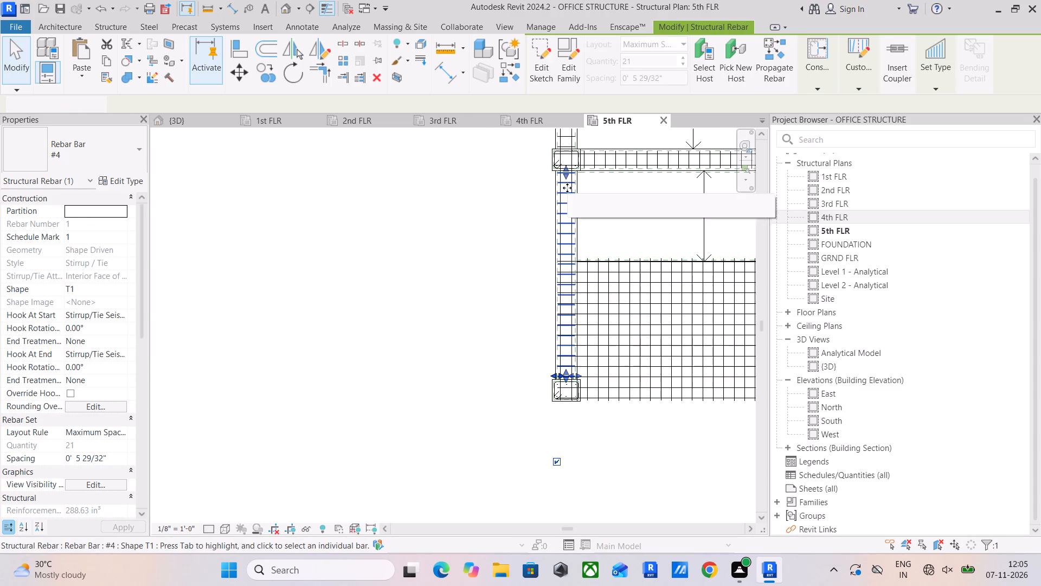
pyautogui.moveTo(566, 173); pyautogui.dragTo(565, 259)
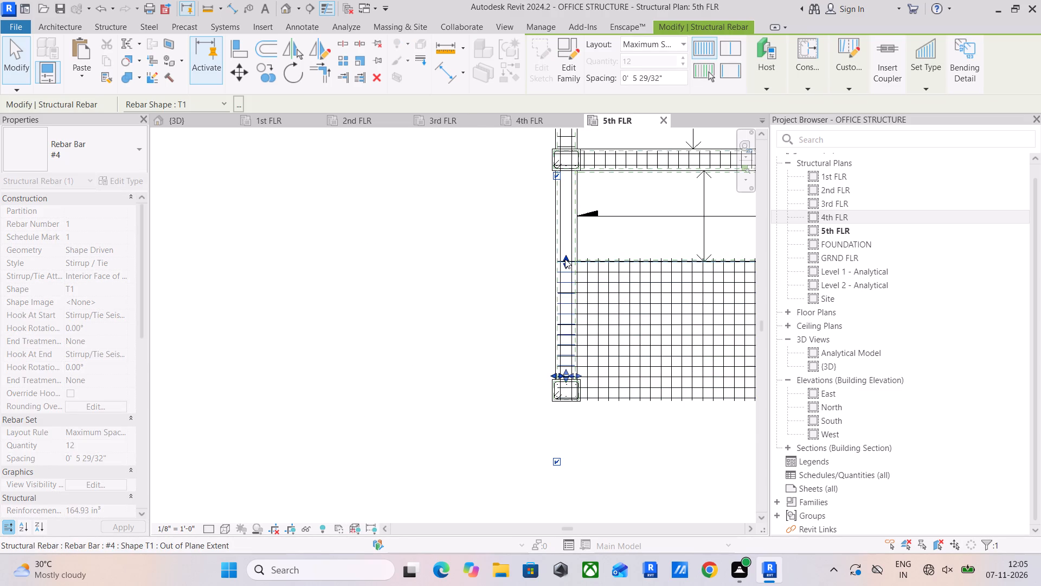
# Fine-adjust the north end of the 5th FLR west beam stirrup set to line up with the southwest slab's northernmost bar.
pyautogui.scroll(16, 565, 259)
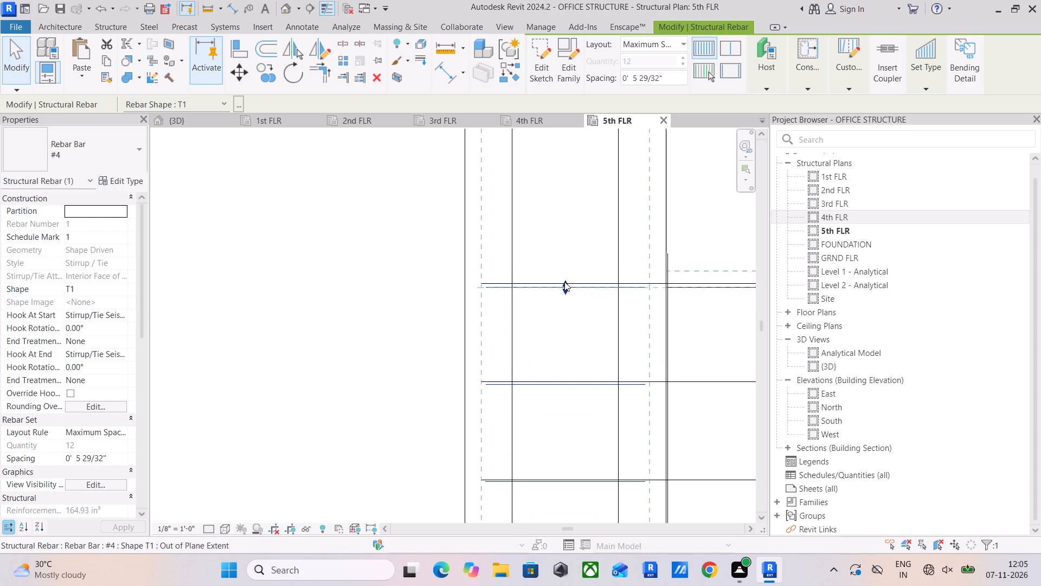
pyautogui.click(564, 282)
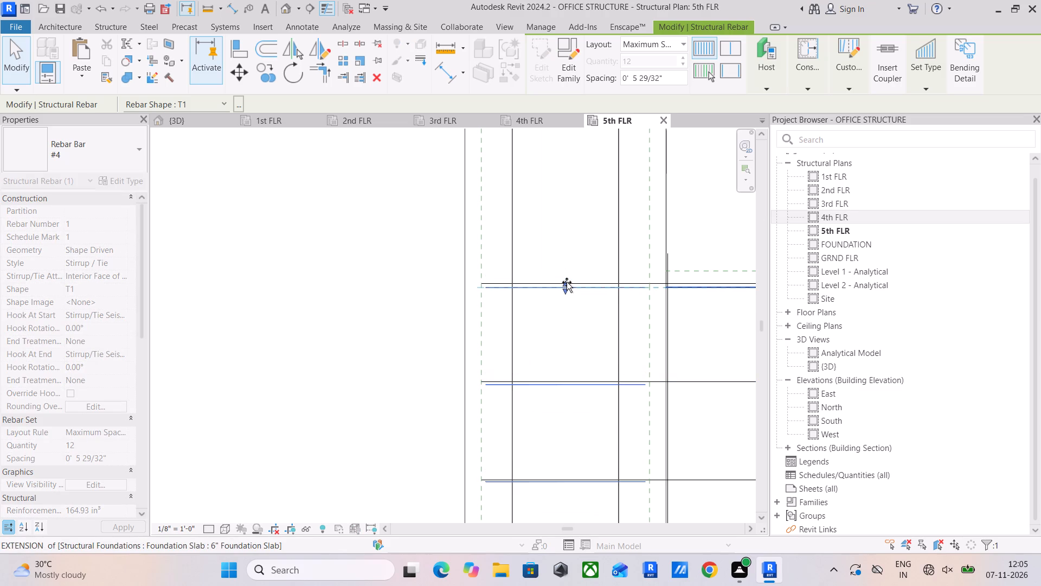
pyautogui.moveTo(574, 329); pyautogui.dragTo(416, 327, button='middle')
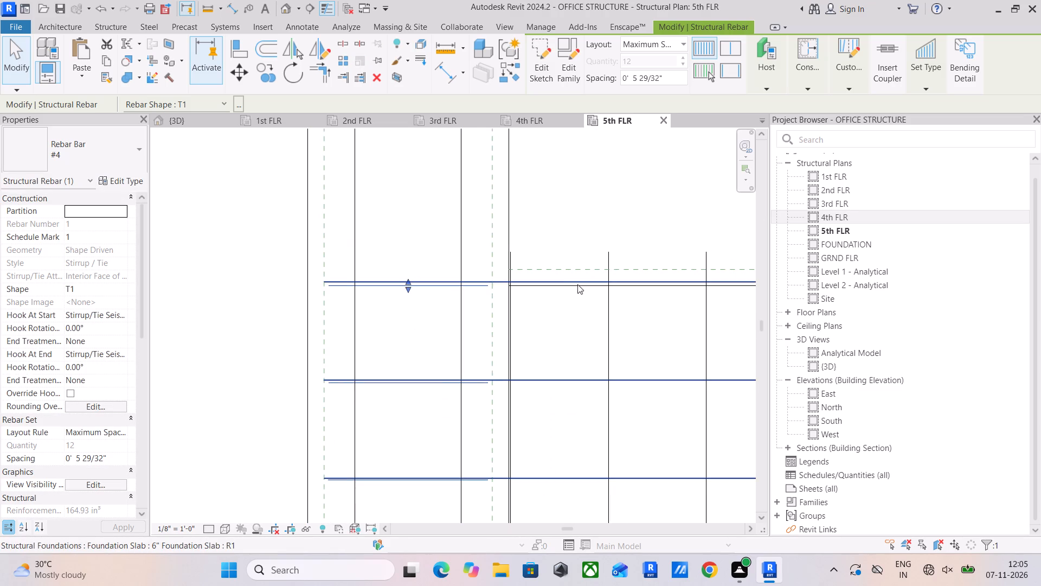
pyautogui.click(561, 282)
pyautogui.click(544, 289)
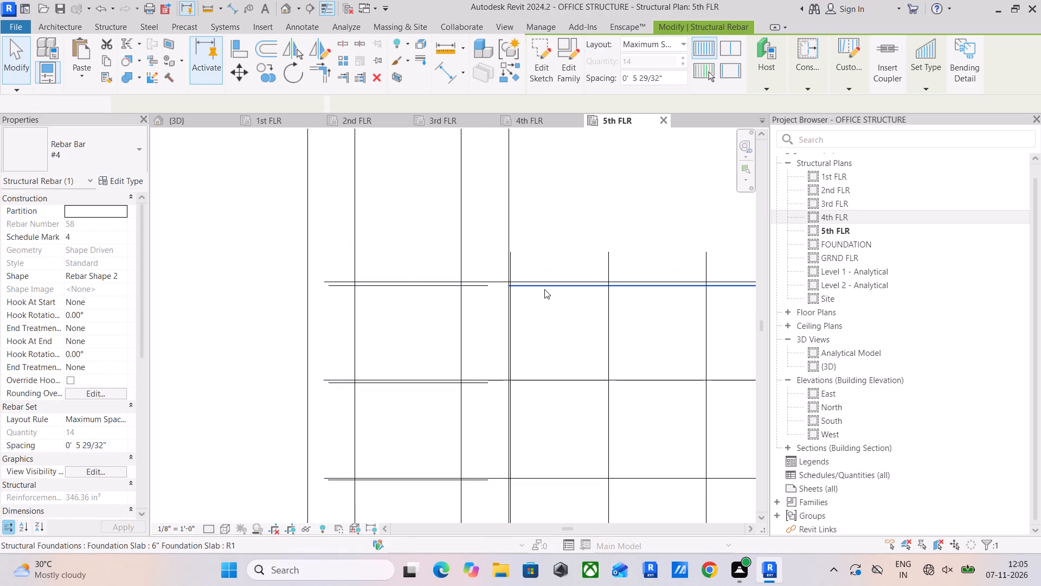
pyautogui.scroll(-5, 535, 319)
pyautogui.moveTo(546, 318); pyautogui.dragTo(378, 360, button='middle')
pyautogui.scroll(-5, 469, 334)
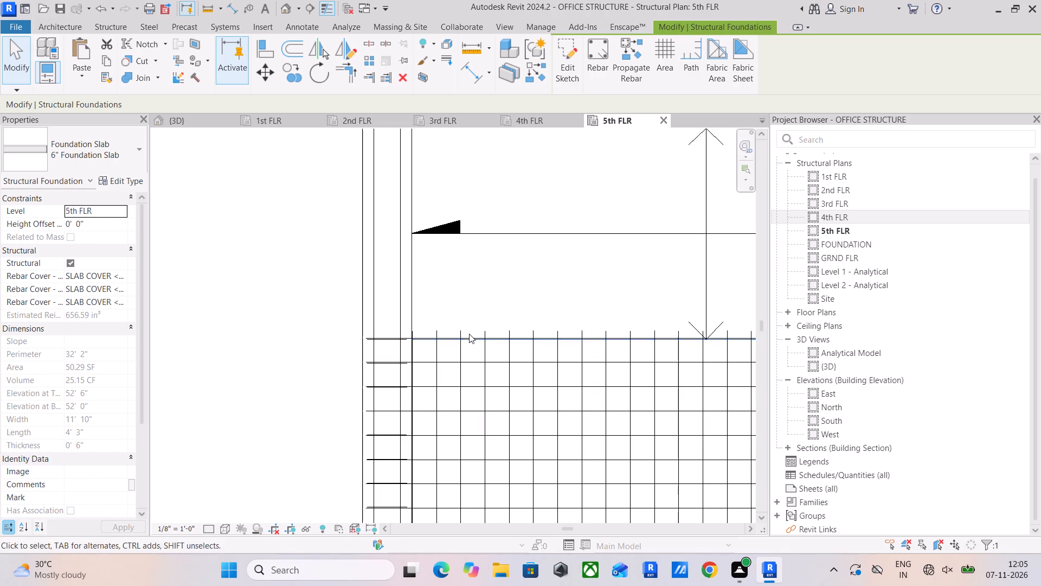
pyautogui.scroll(-5, 428, 349)
pyautogui.moveTo(513, 358); pyautogui.dragTo(471, 304, button='middle')
pyautogui.scroll(11, 373, 292)
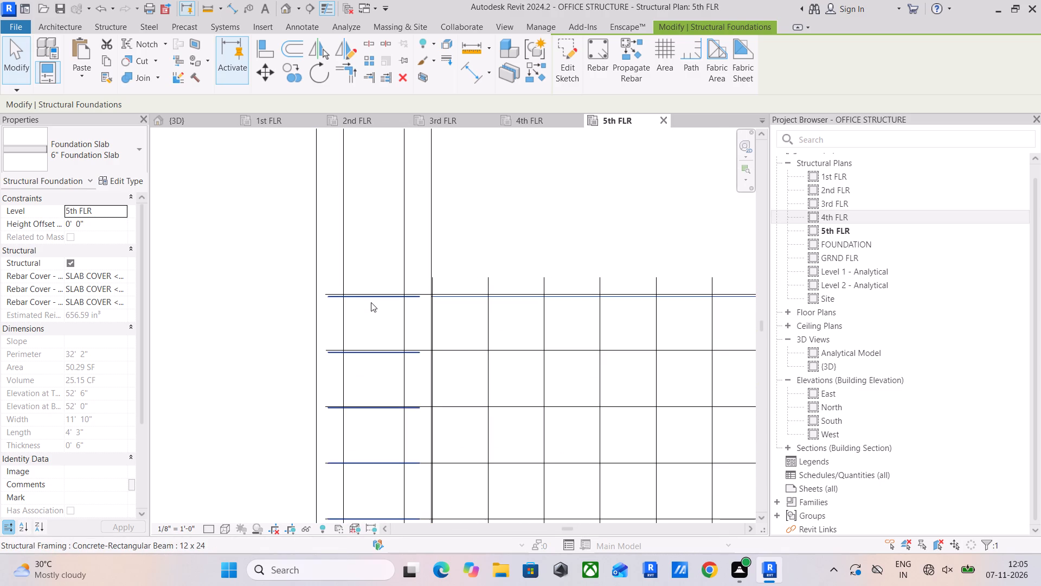
pyautogui.click(371, 302)
pyautogui.scroll(9, 371, 300)
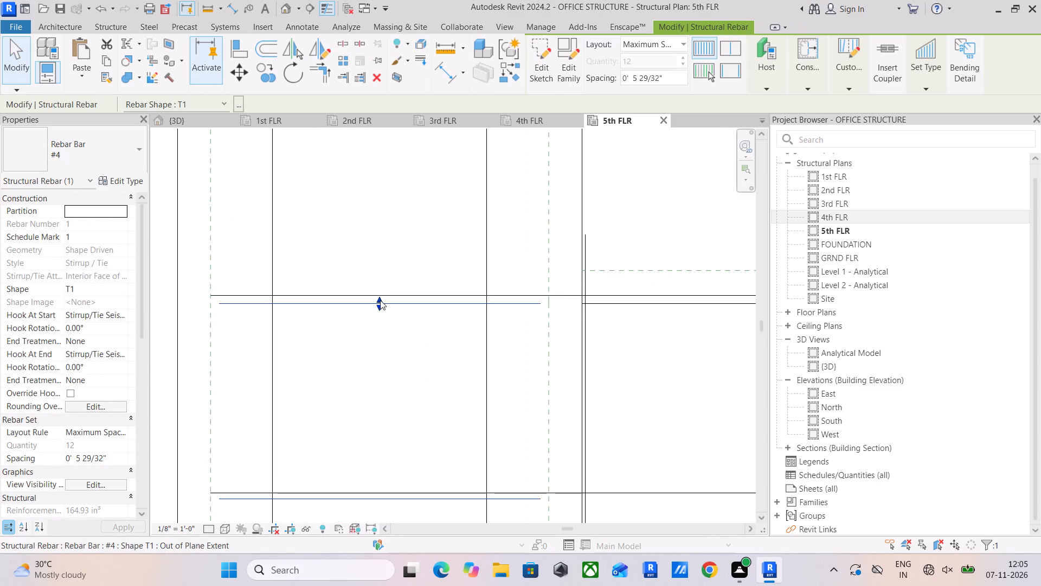
pyautogui.moveTo(380, 300); pyautogui.dragTo(380, 292)
# Adjust the south end of the 5th FLR west beam stirrup set to line up with the slab bar beside the corner column.
pyautogui.scroll(-10, 381, 292)
pyautogui.moveTo(393, 304); pyautogui.dragTo(411, 262, button='middle')
pyautogui.scroll(3, 420, 325)
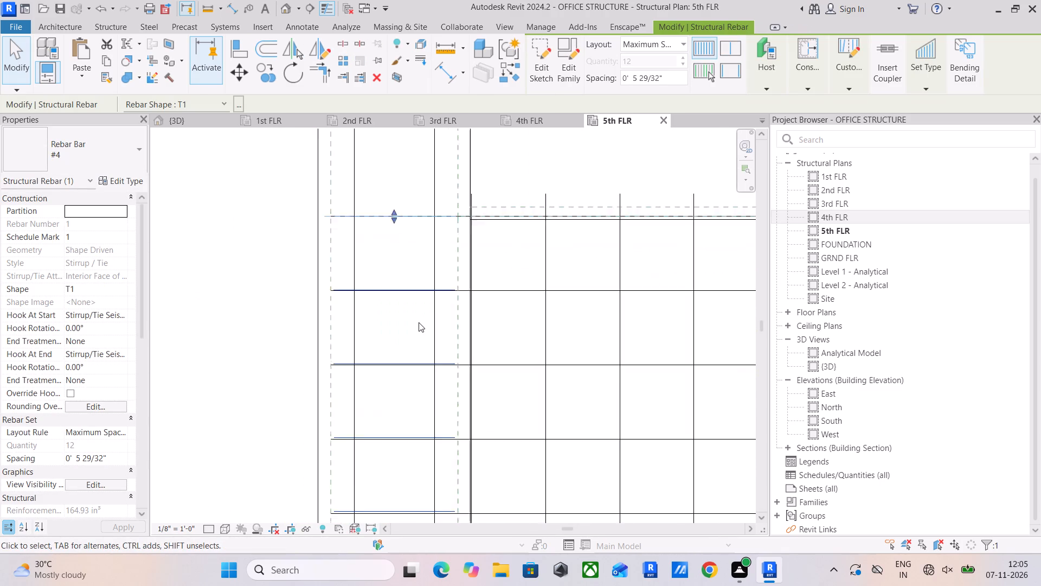
pyautogui.scroll(2, 419, 322)
pyautogui.scroll(-11, 418, 321)
pyautogui.moveTo(418, 327); pyautogui.dragTo(479, 142, button='middle')
pyautogui.scroll(1, 479, 142)
pyautogui.scroll(2, 467, 347)
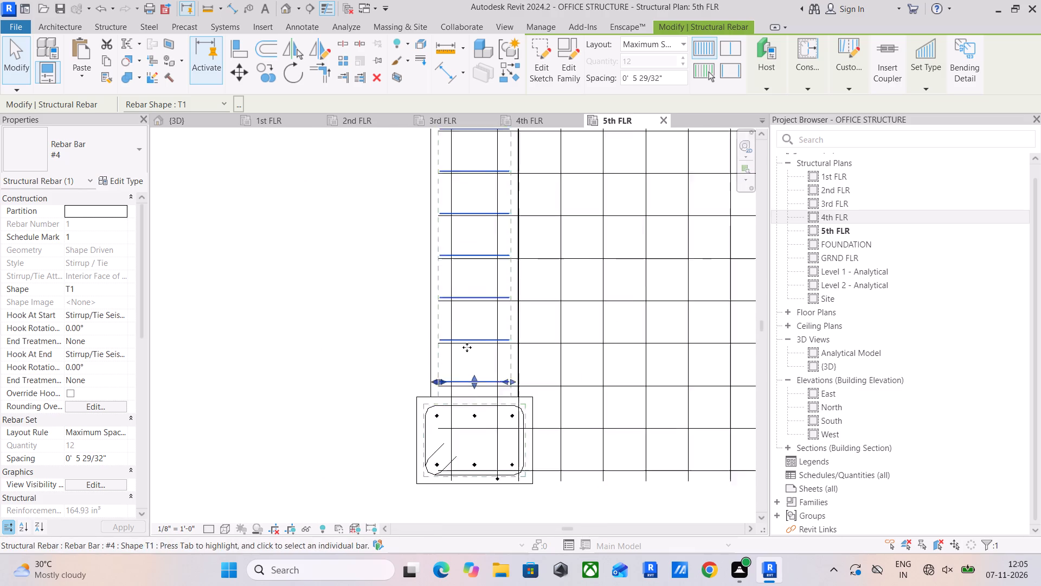
pyautogui.scroll(5, 467, 347)
pyautogui.moveTo(475, 375); pyautogui.dragTo(484, 235, button='middle')
pyautogui.scroll(6, 478, 278)
pyautogui.moveTo(492, 232); pyautogui.dragTo(491, 237)
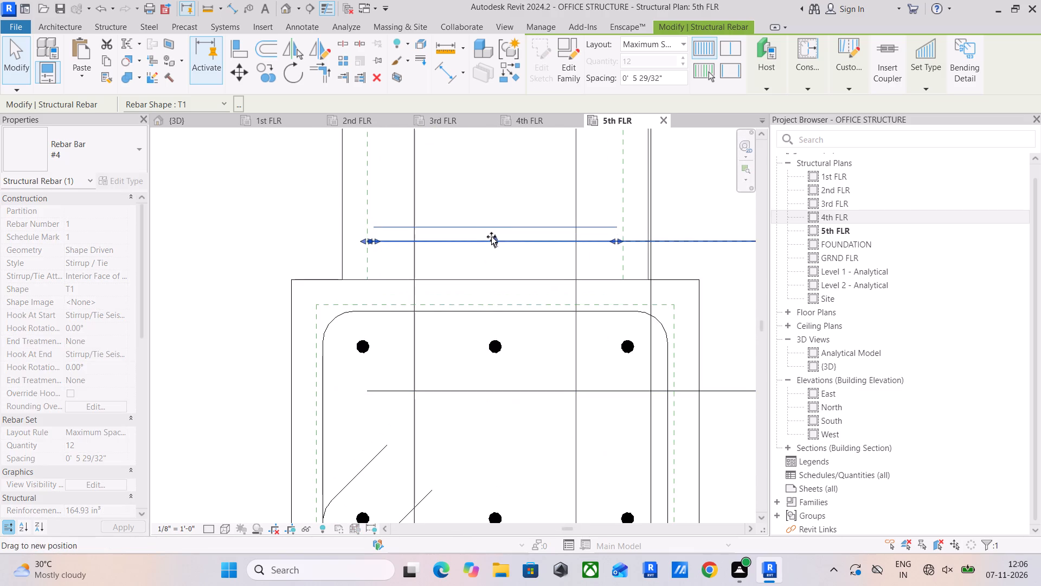
pyautogui.moveTo(491, 237); pyautogui.dragTo(491, 237)
pyautogui.click(492, 201)
pyautogui.scroll(-10, 492, 201)
pyautogui.moveTo(511, 226); pyautogui.dragTo(449, 343, button='middle')
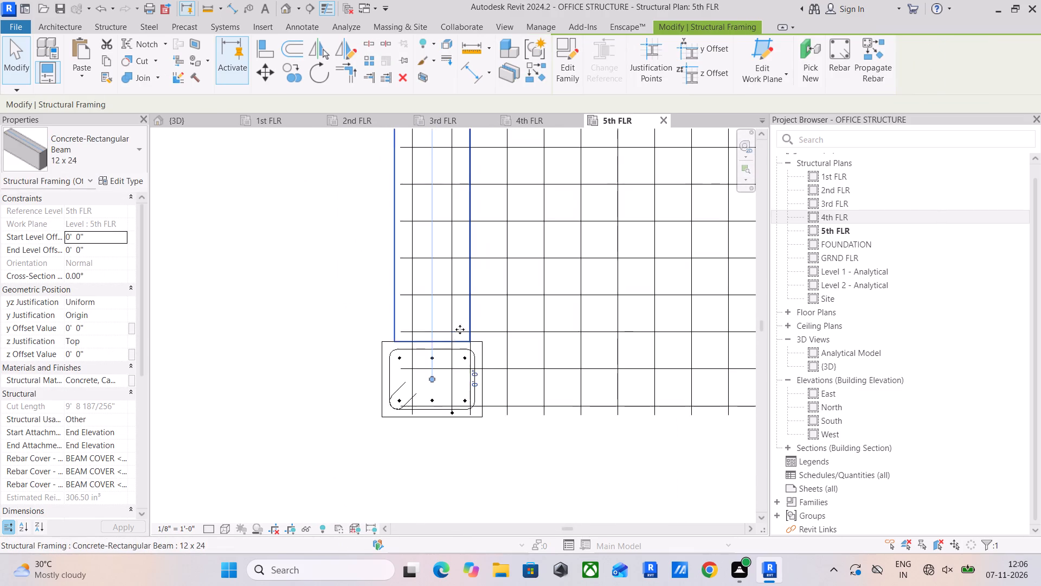
# Copy both rebar sets of the 3rd FLR slab directly north of the southwest slab to 4th FLR and 5th FLR, saving the project.
pyautogui.scroll(-6, 461, 327)
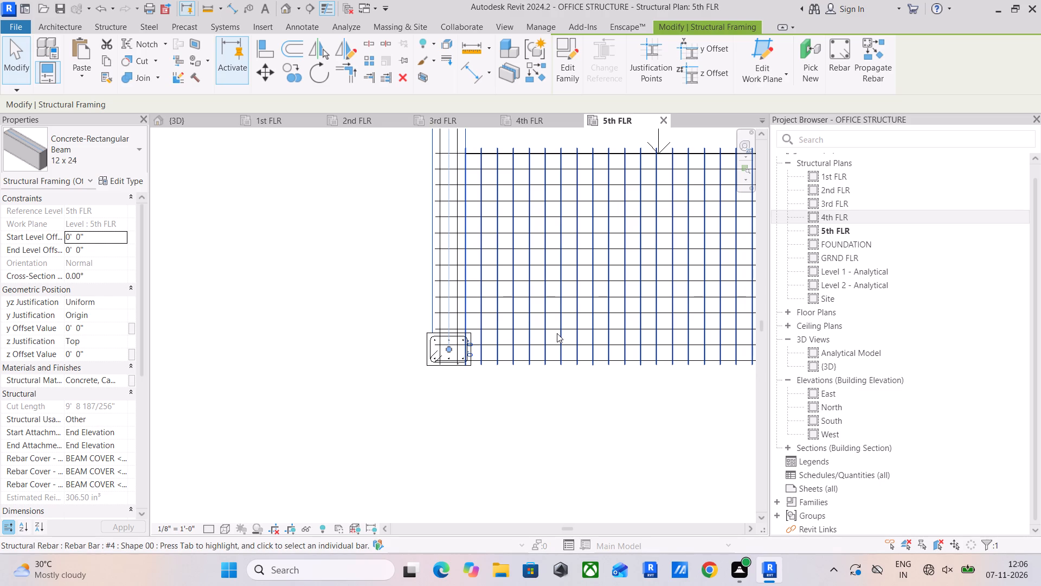
pyautogui.scroll(-4, 542, 249)
pyautogui.moveTo(542, 264); pyautogui.dragTo(537, 365, button='middle')
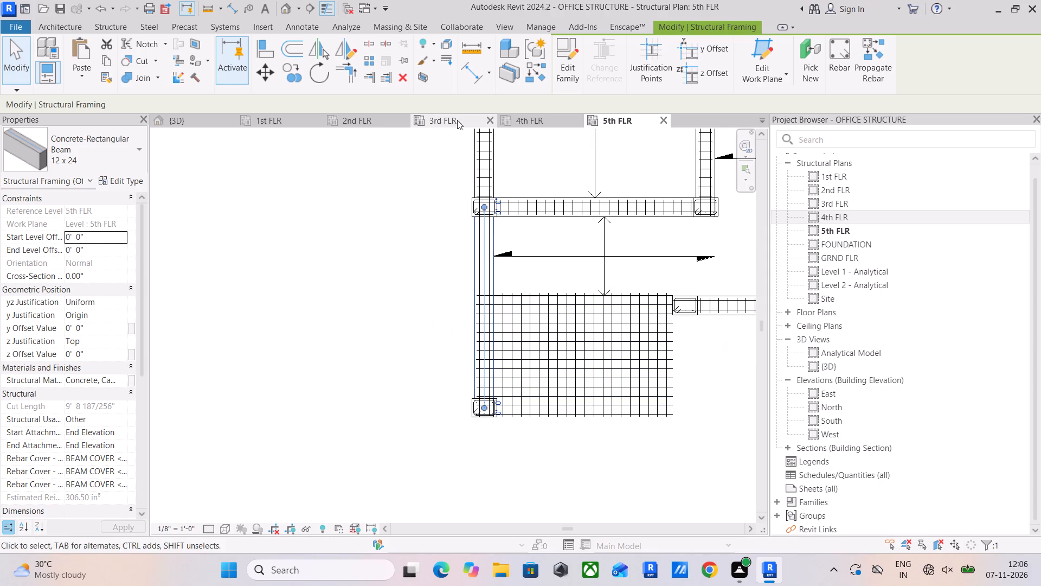
pyautogui.click(441, 119)
pyautogui.scroll(-9, 514, 315)
pyautogui.moveTo(520, 316); pyautogui.dragTo(499, 476, button='middle')
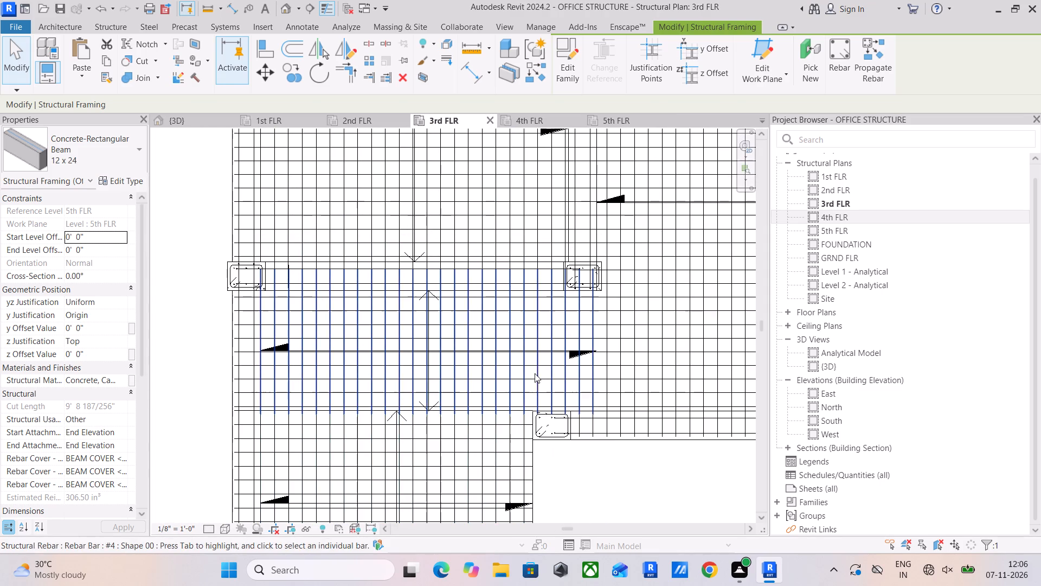
pyautogui.scroll(4, 525, 331)
pyautogui.moveTo(531, 328); pyautogui.dragTo(508, 349)
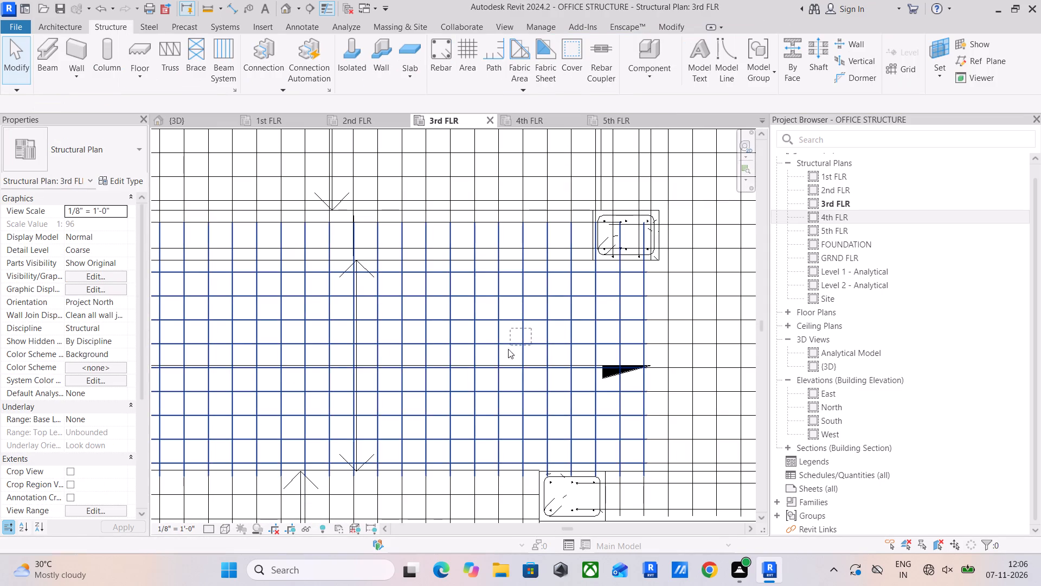
pyautogui.moveTo(508, 349); pyautogui.dragTo(505, 354)
pyautogui.tripleClick(112, 59)
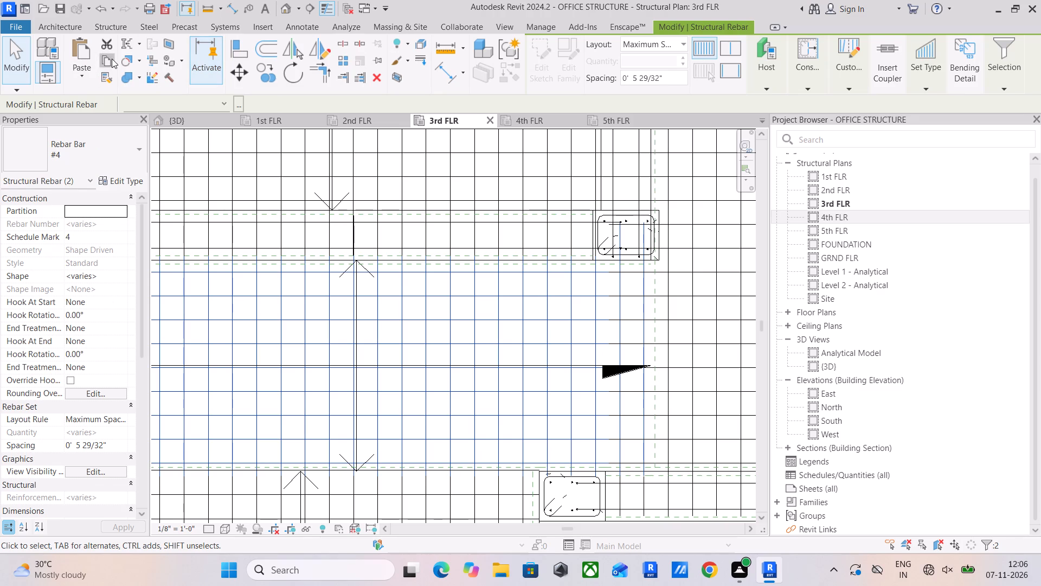
pyautogui.click(81, 69)
pyautogui.click(128, 127)
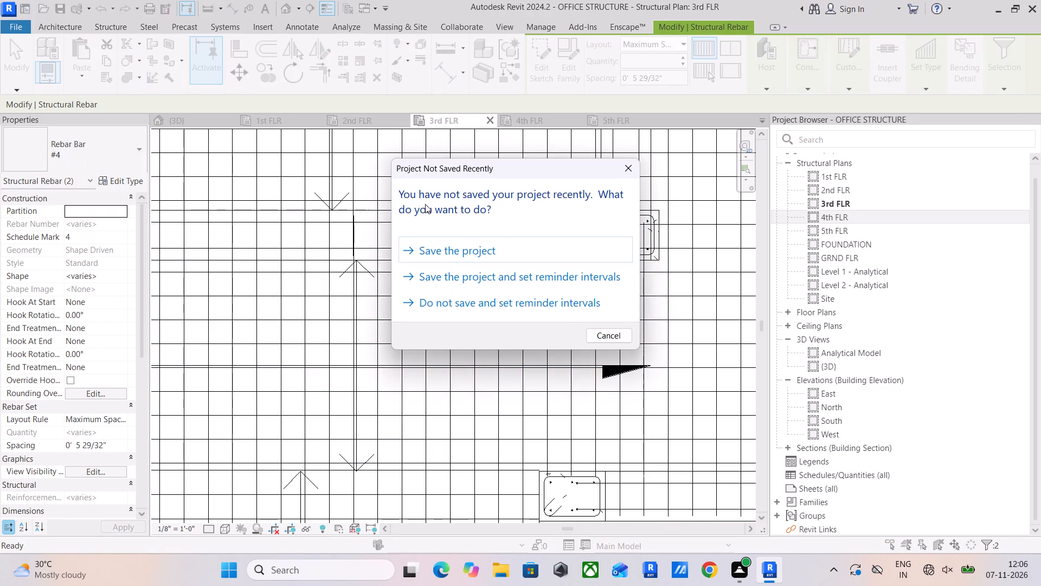
pyautogui.click(473, 249)
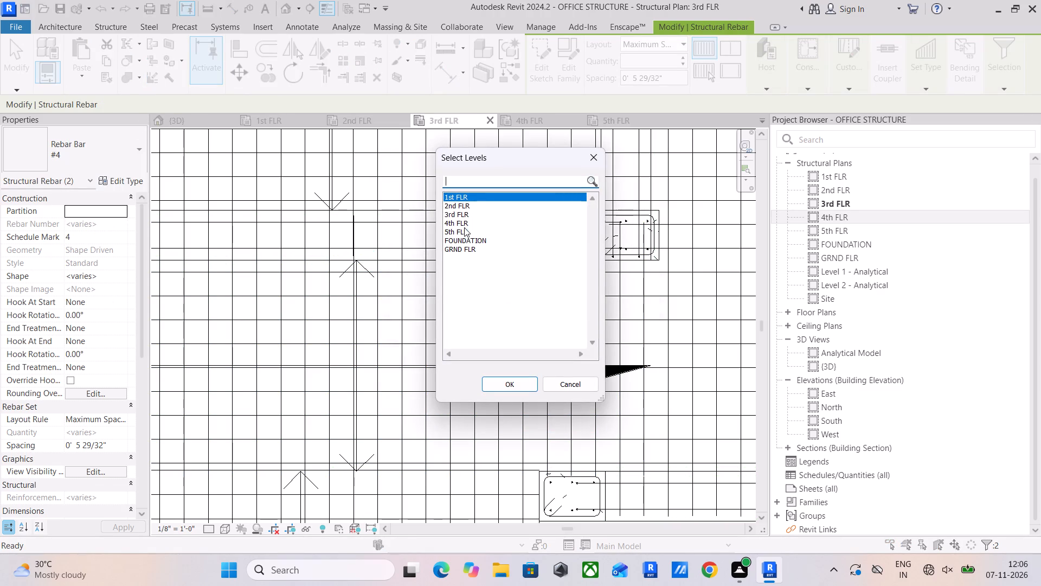
pyautogui.moveTo(464, 224); pyautogui.dragTo(461, 229)
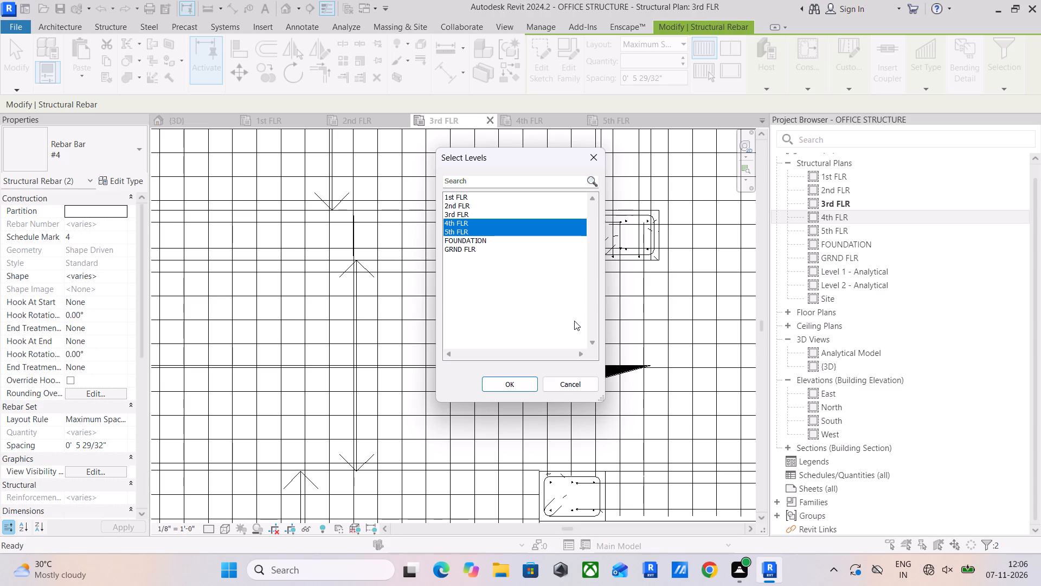
pyautogui.click(515, 385)
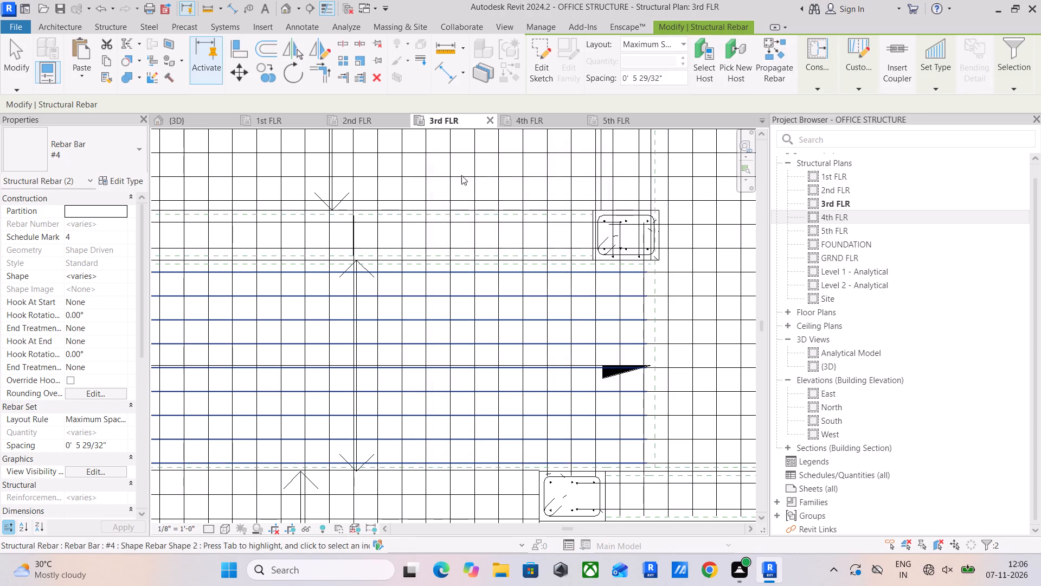
# On 5th FLR, shift the west end of the north beam's stirrup set into line with the new slab's north-south bar beside the column.
pyautogui.click(523, 121)
pyautogui.scroll(5, 359, 300)
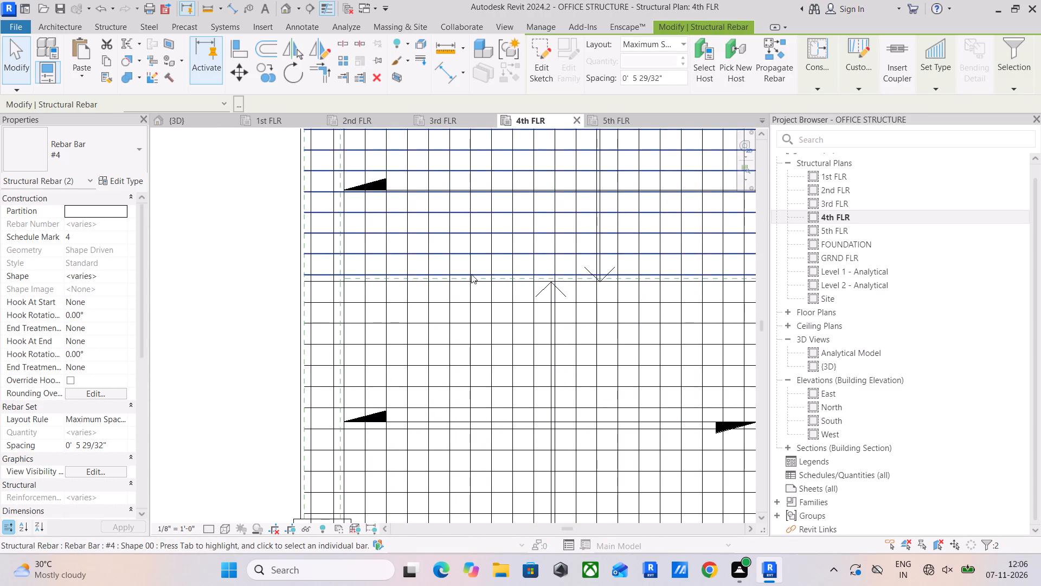
pyautogui.moveTo(470, 275); pyautogui.dragTo(257, 323, button='middle')
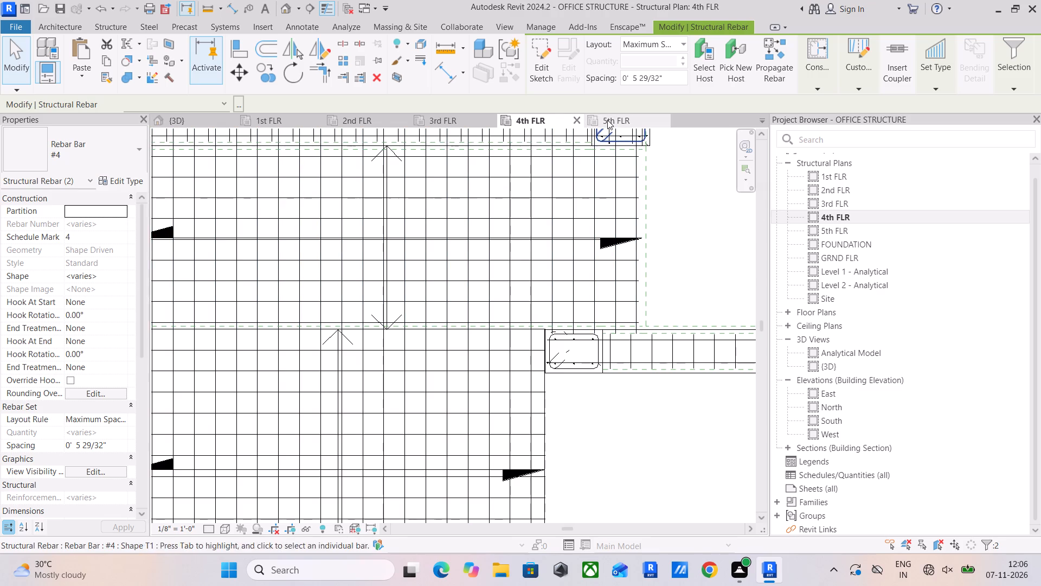
pyautogui.click(607, 120)
pyautogui.scroll(10, 500, 193)
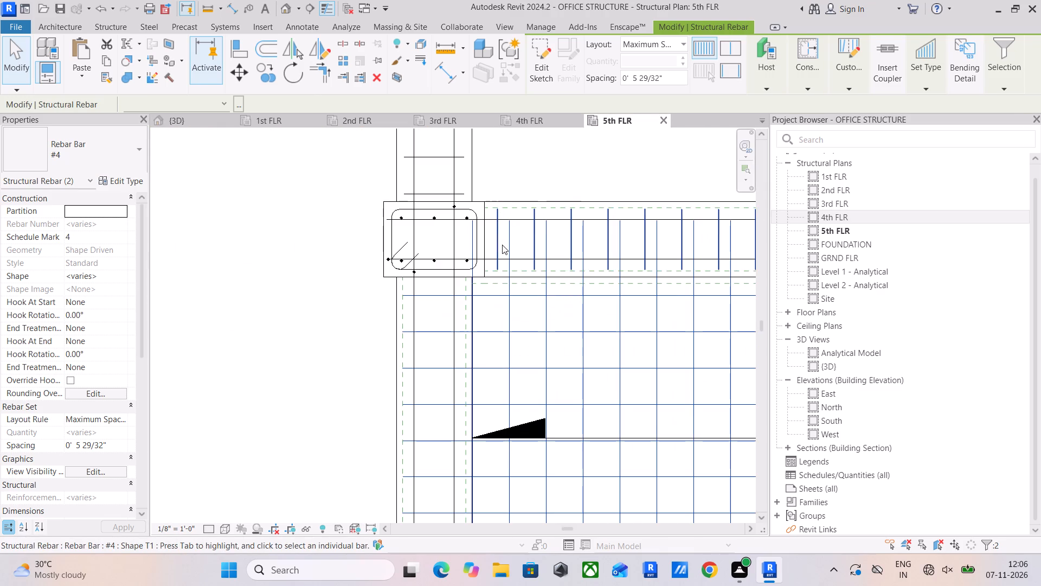
pyautogui.click(502, 242)
pyautogui.moveTo(502, 239); pyautogui.dragTo(512, 242)
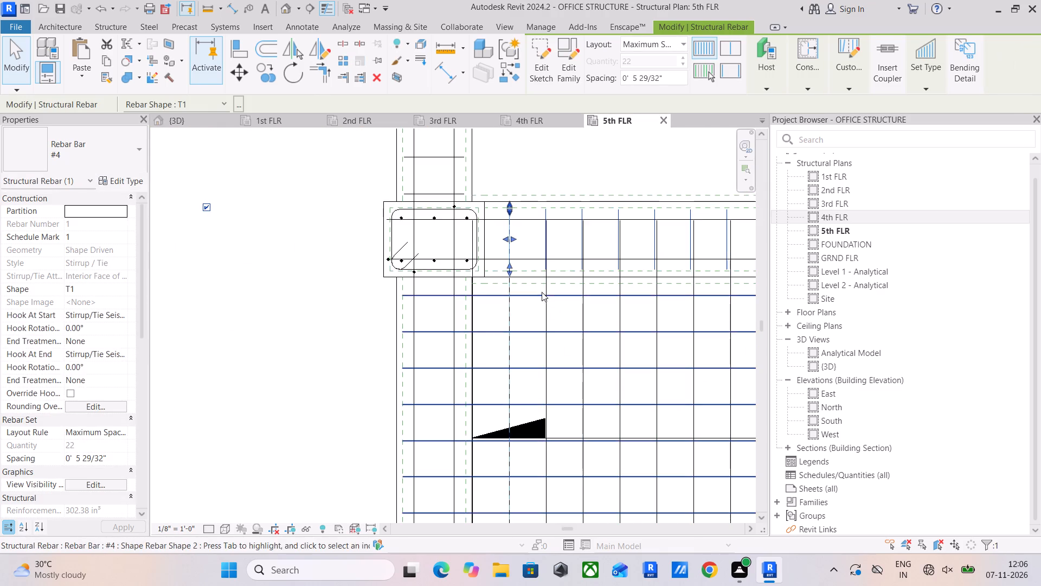
# Shorten the east end of the 5th FLR north beam stirrup set to line up with the nearest north-south slab bar.
pyautogui.scroll(-5, 592, 263)
pyautogui.moveTo(637, 273); pyautogui.dragTo(233, 294, button='middle')
pyautogui.scroll(5, 498, 270)
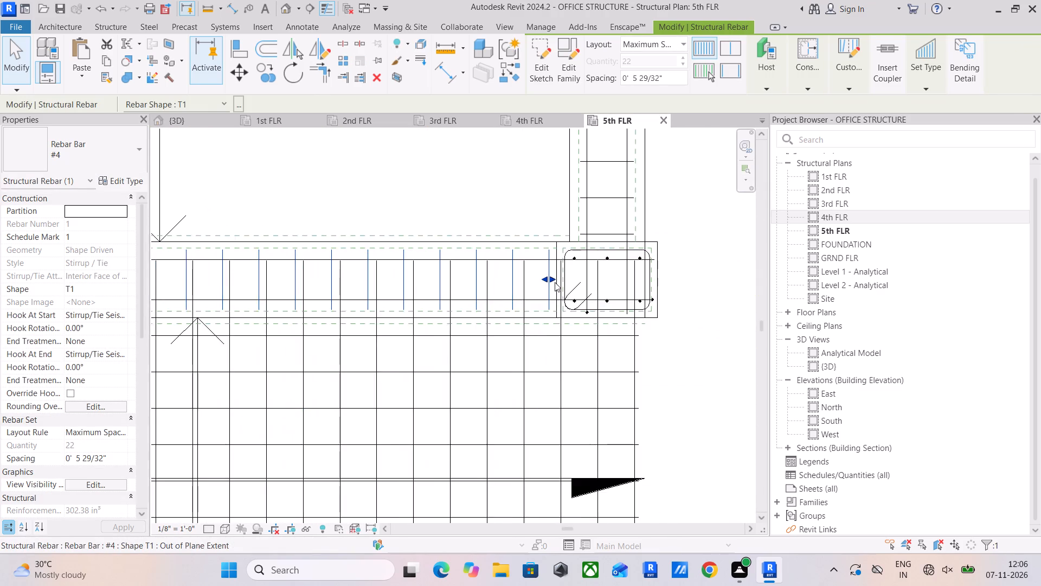
pyautogui.scroll(3, 555, 282)
pyautogui.moveTo(543, 276); pyautogui.dragTo(510, 286)
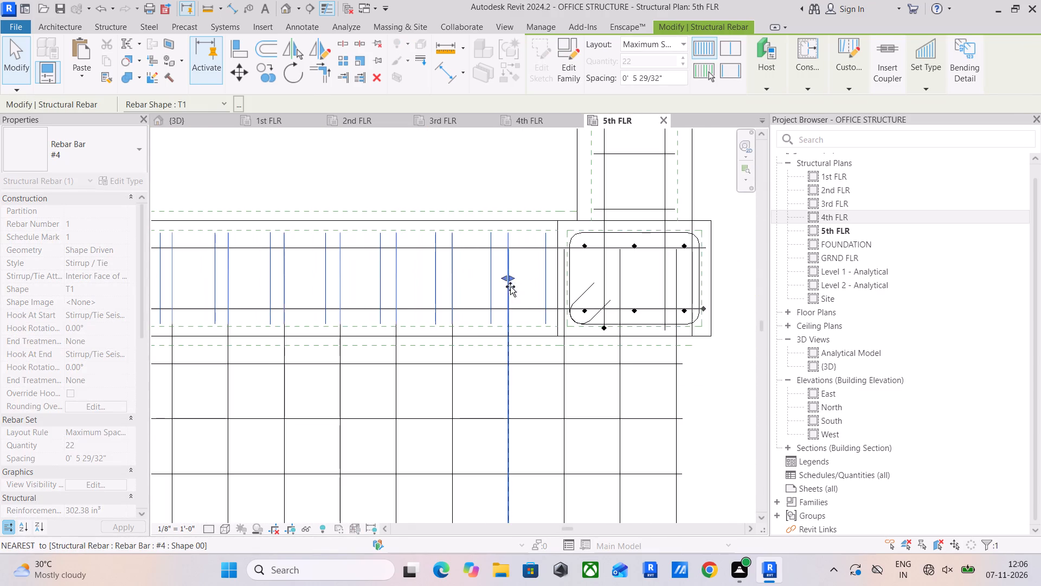
pyautogui.moveTo(510, 286); pyautogui.dragTo(509, 288)
pyautogui.click(528, 277)
pyautogui.scroll(-9, 518, 323)
pyautogui.moveTo(518, 343); pyautogui.dragTo(605, 302, button='middle')
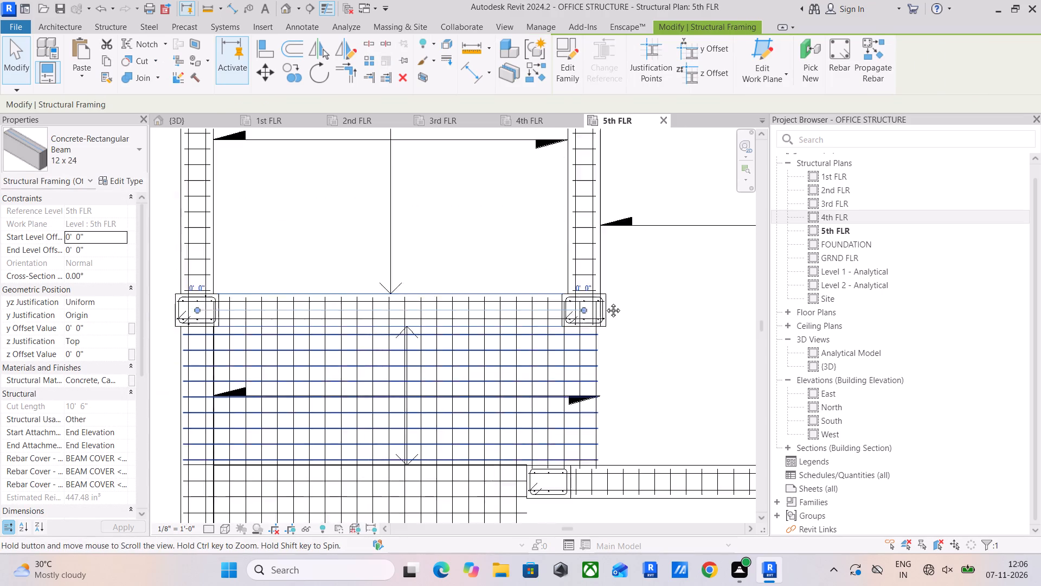
pyautogui.moveTo(605, 302); pyautogui.dragTo(653, 270, button='middle')
pyautogui.scroll(-2, 574, 360)
pyautogui.moveTo(564, 358); pyautogui.dragTo(582, 362, button='middle')
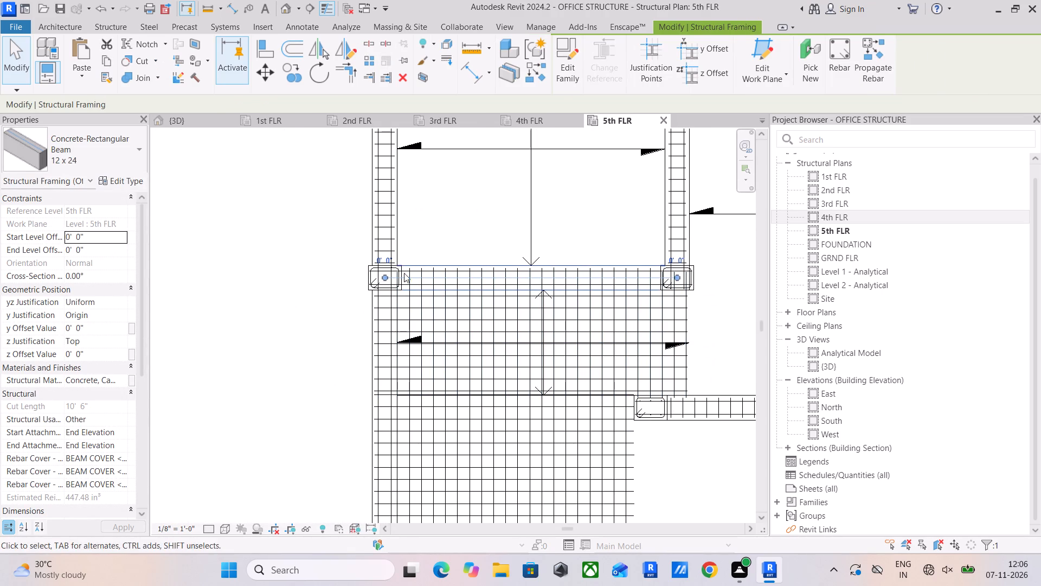
pyautogui.click(304, 332)
# On 4th FLR, shorten the east end of the matching north beam stirrup set to line up with the nearest north-south slab bar.
pyautogui.click(534, 122)
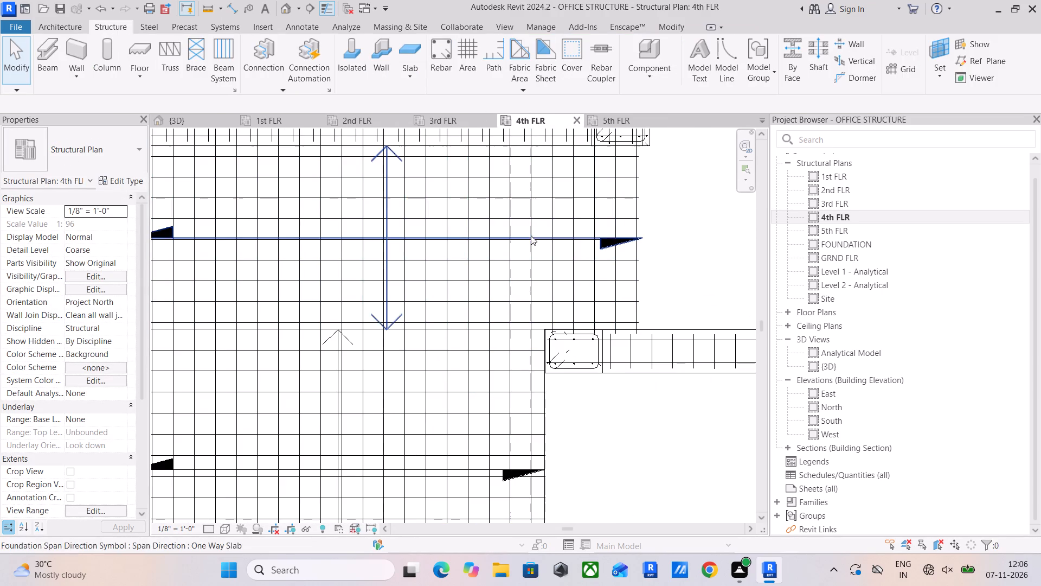
pyautogui.moveTo(537, 297); pyautogui.dragTo(539, 454, button='middle')
pyautogui.scroll(8, 590, 268)
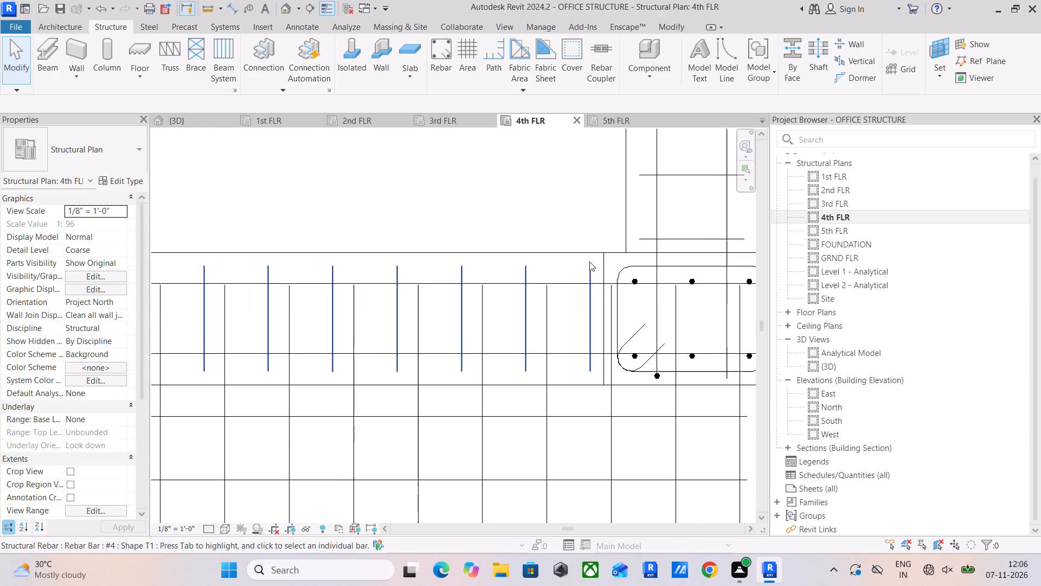
pyautogui.click(589, 297)
pyautogui.moveTo(590, 318); pyautogui.dragTo(572, 322)
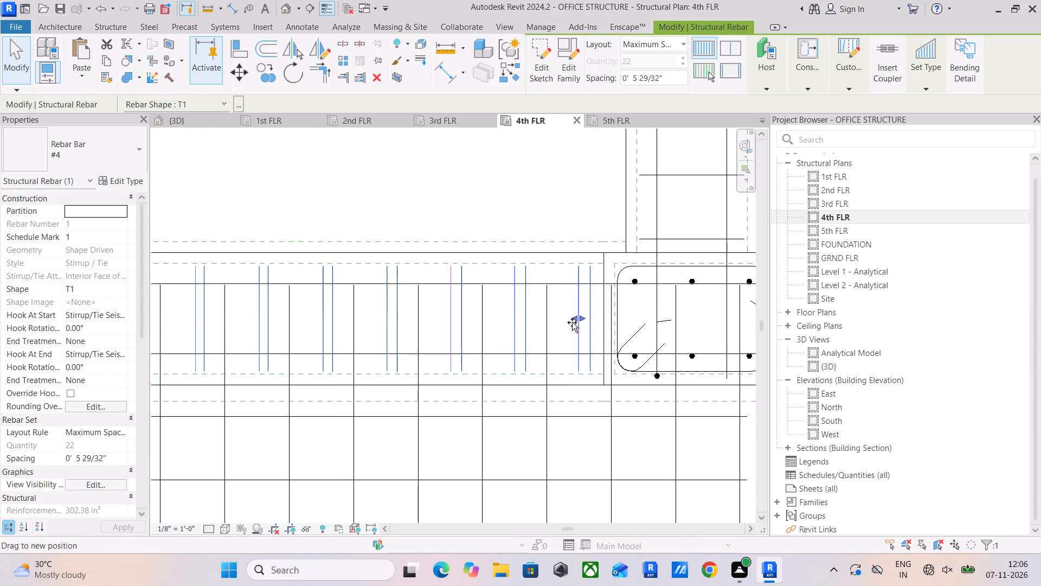
pyautogui.moveTo(572, 322); pyautogui.dragTo(548, 333)
# Adjust the west end of the 4th FLR north beam stirrup set to line up with the first north-south slab bar beyond the column.
pyautogui.scroll(-4, 486, 339)
pyautogui.moveTo(486, 339); pyautogui.dragTo(820, 323, button='middle')
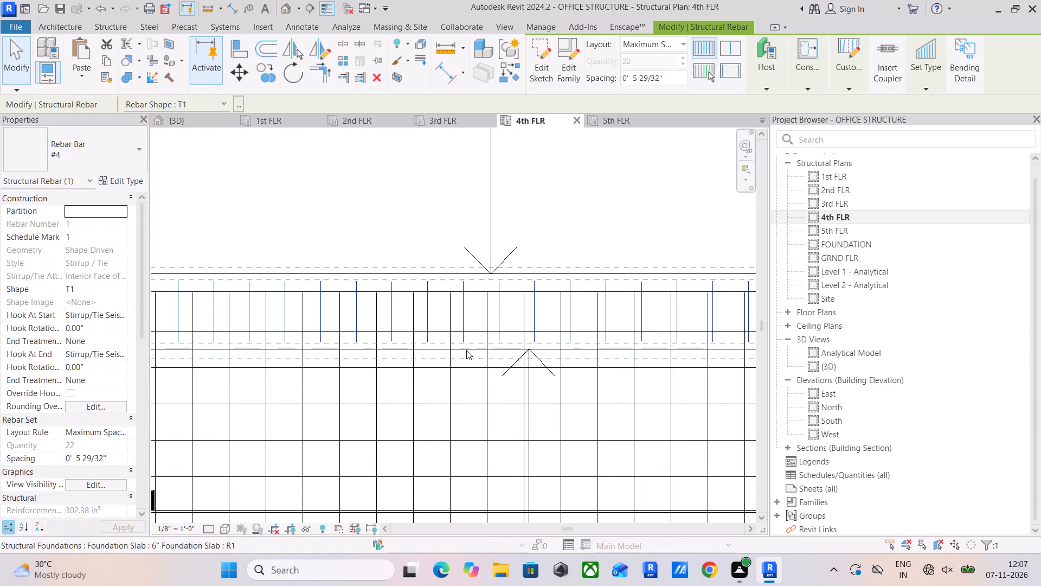
pyautogui.moveTo(462, 350); pyautogui.dragTo(650, 345, button='middle')
pyautogui.scroll(5, 273, 309)
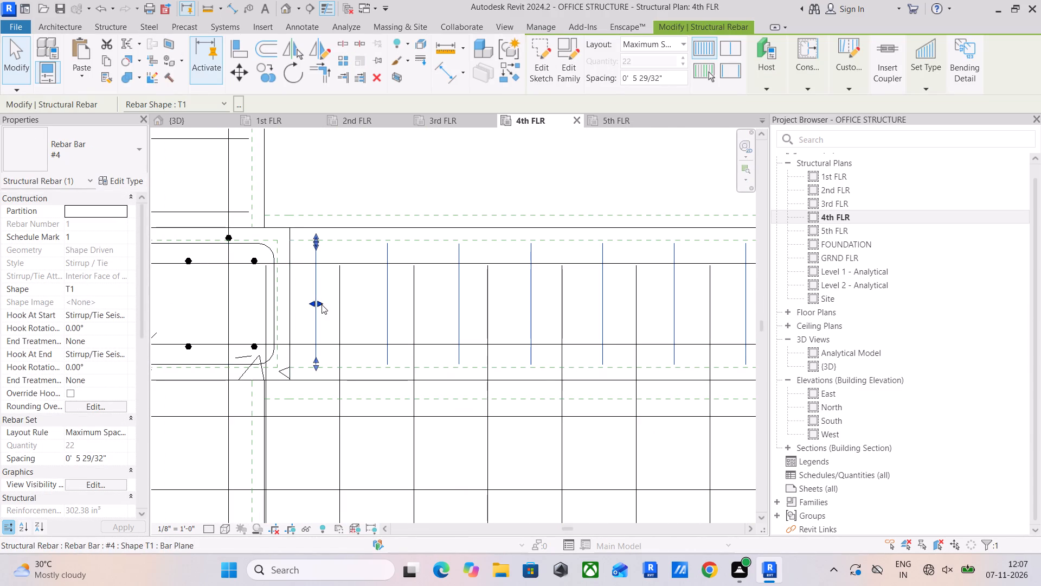
pyautogui.moveTo(322, 304); pyautogui.dragTo(343, 315)
pyautogui.click(382, 316)
# Copy the 3rd FLR west beam stirrup set beside the slab north of the southwest slab to 4th FLR and 5th FLR.
pyautogui.scroll(-5, 382, 316)
pyautogui.moveTo(382, 316); pyautogui.dragTo(400, 302, button='middle')
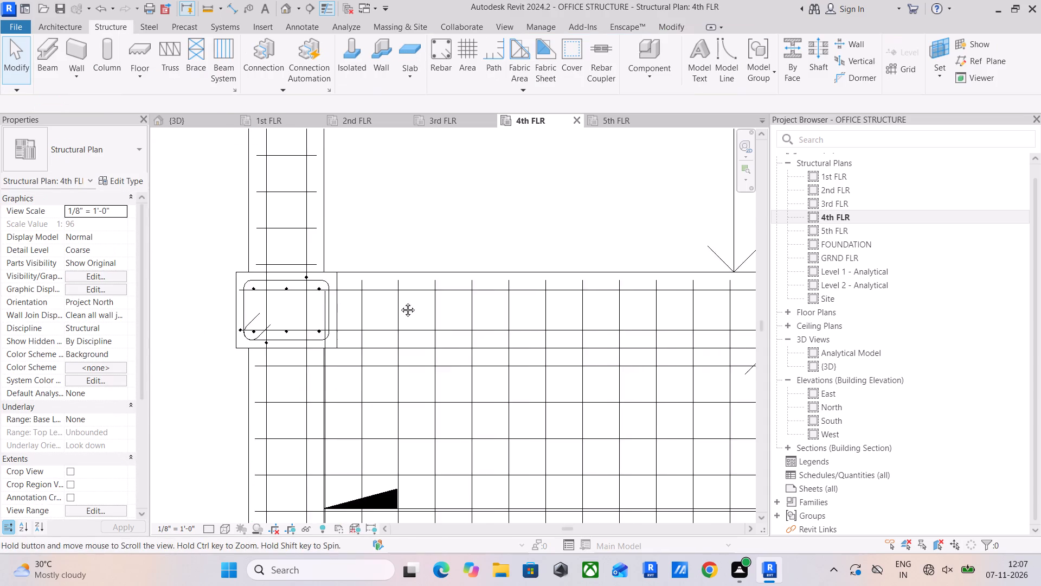
pyautogui.moveTo(400, 302); pyautogui.dragTo(424, 263, button='middle')
pyautogui.scroll(-6, 332, 328)
pyautogui.moveTo(332, 328); pyautogui.dragTo(384, 294, button='middle')
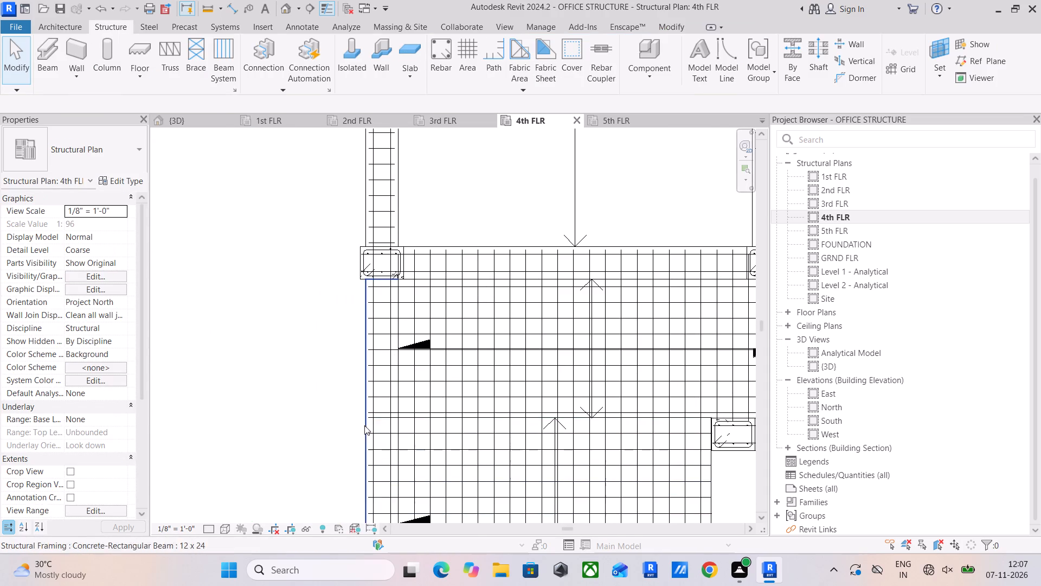
pyautogui.click(425, 120)
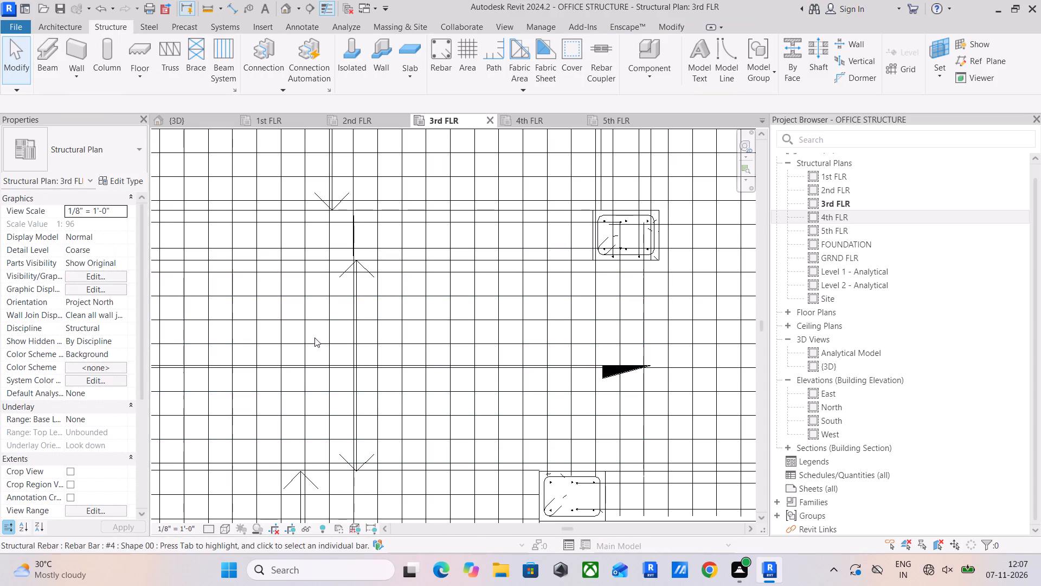
pyautogui.scroll(-5, 314, 337)
pyautogui.moveTo(318, 337); pyautogui.dragTo(612, 332, button='middle')
pyautogui.scroll(5, 524, 326)
pyautogui.scroll(3, 432, 297)
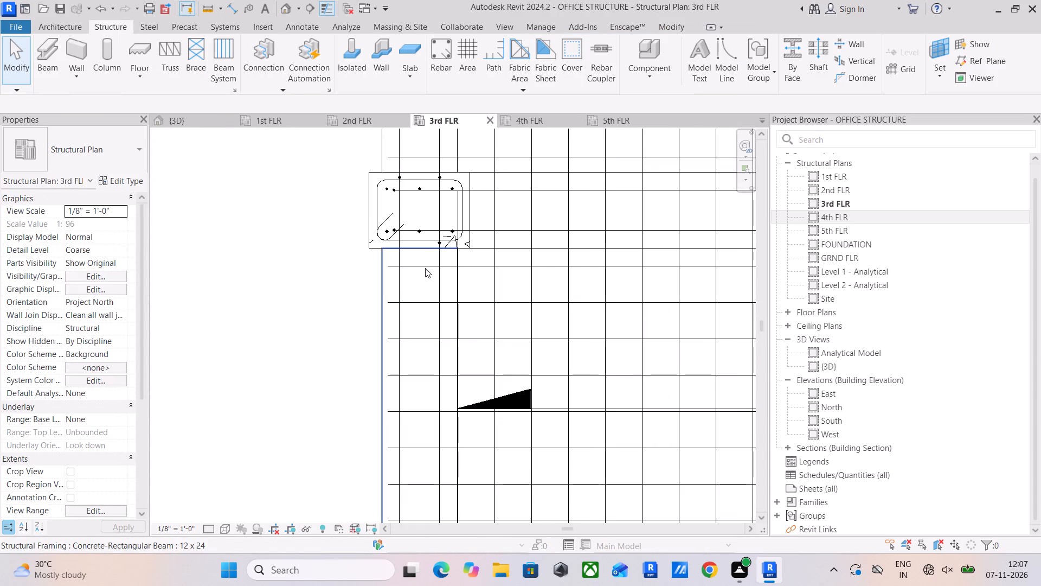
pyautogui.click(398, 302)
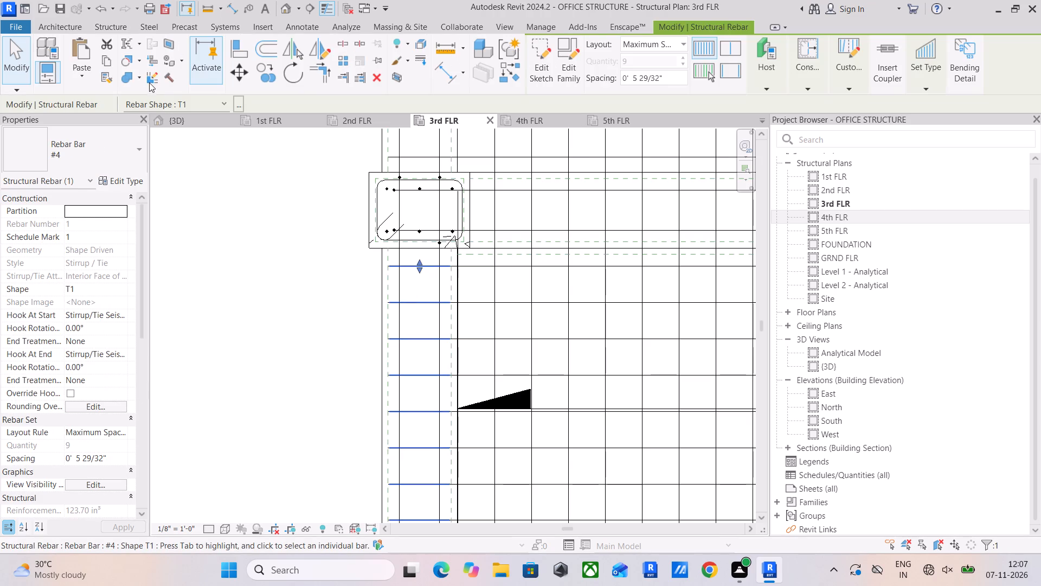
pyautogui.doubleClick(105, 59)
pyautogui.click(101, 61)
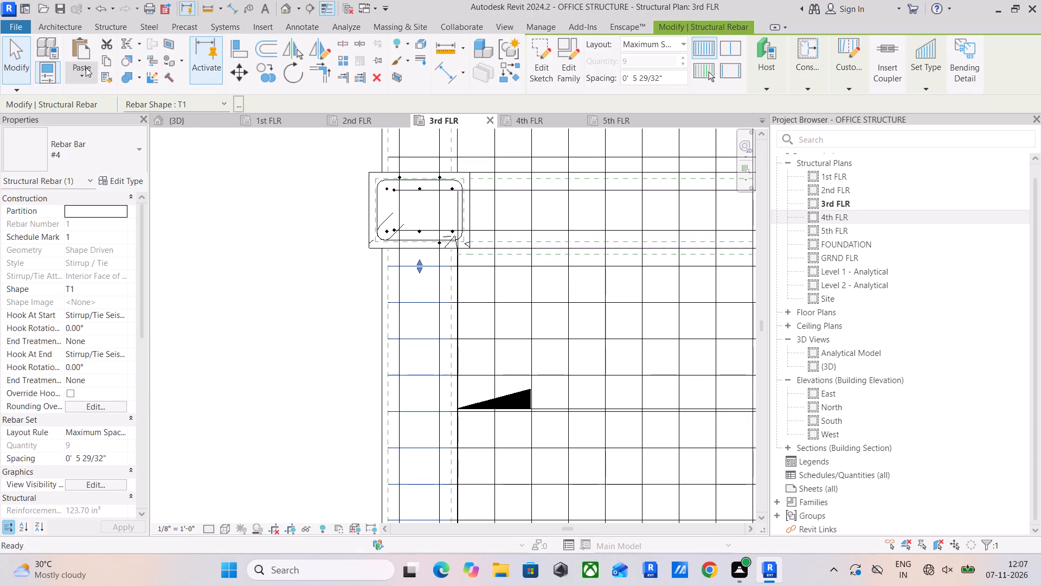
pyautogui.click(86, 67)
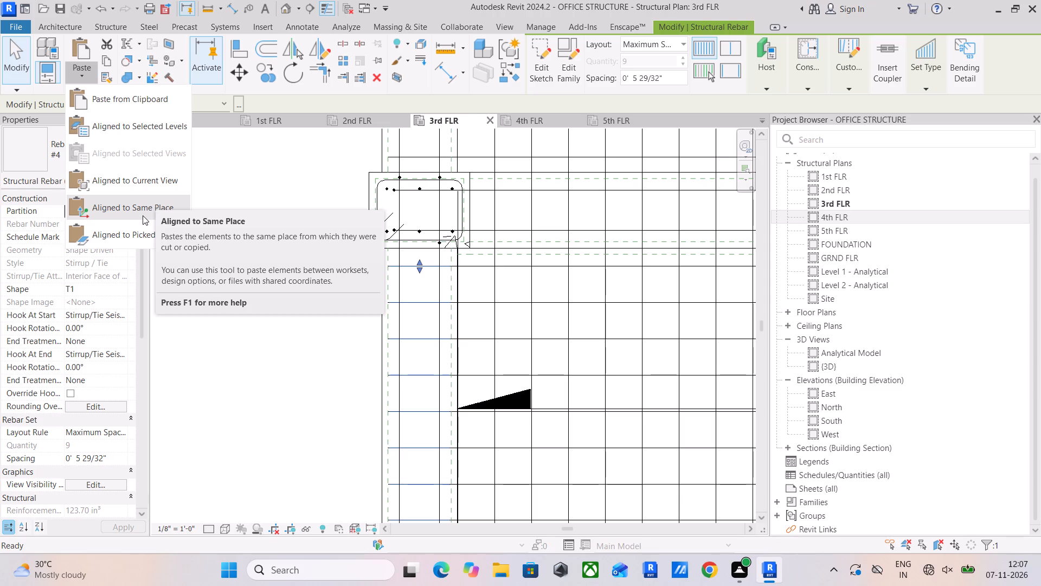
pyautogui.click(121, 122)
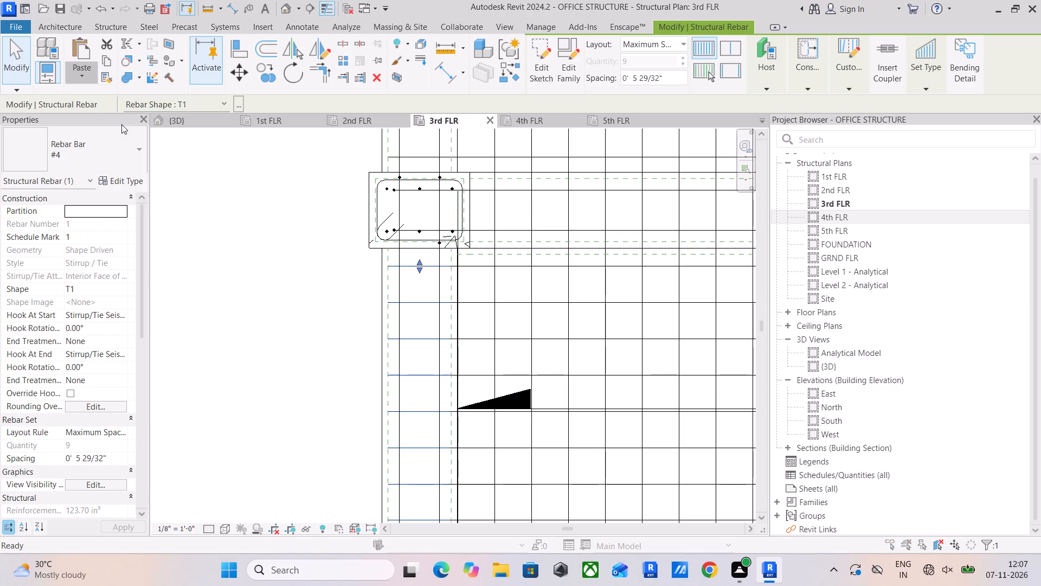
pyautogui.click(470, 215)
pyautogui.click(466, 220)
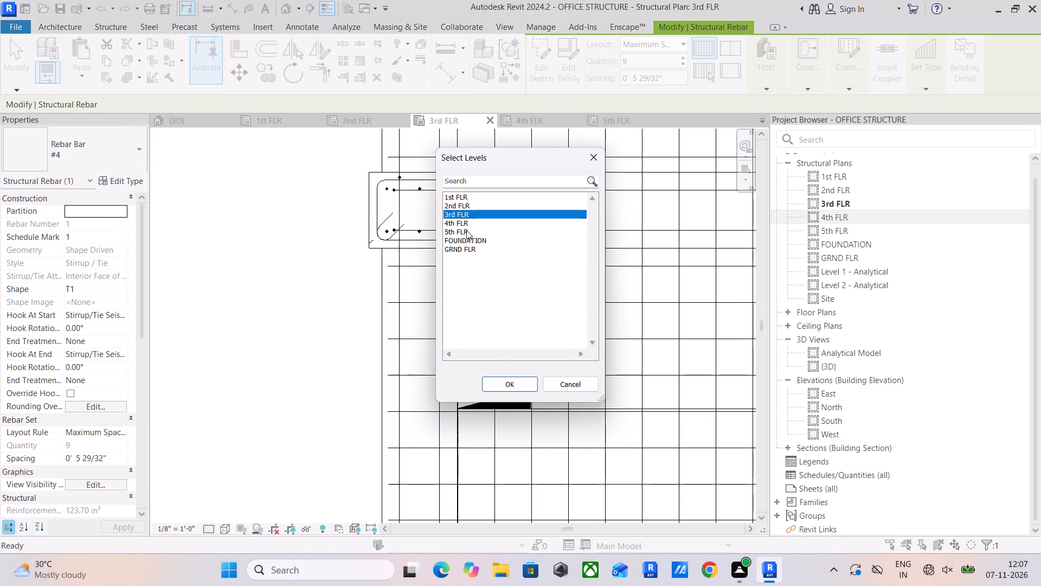
pyautogui.moveTo(473, 222); pyautogui.dragTo(473, 231)
pyautogui.click(515, 386)
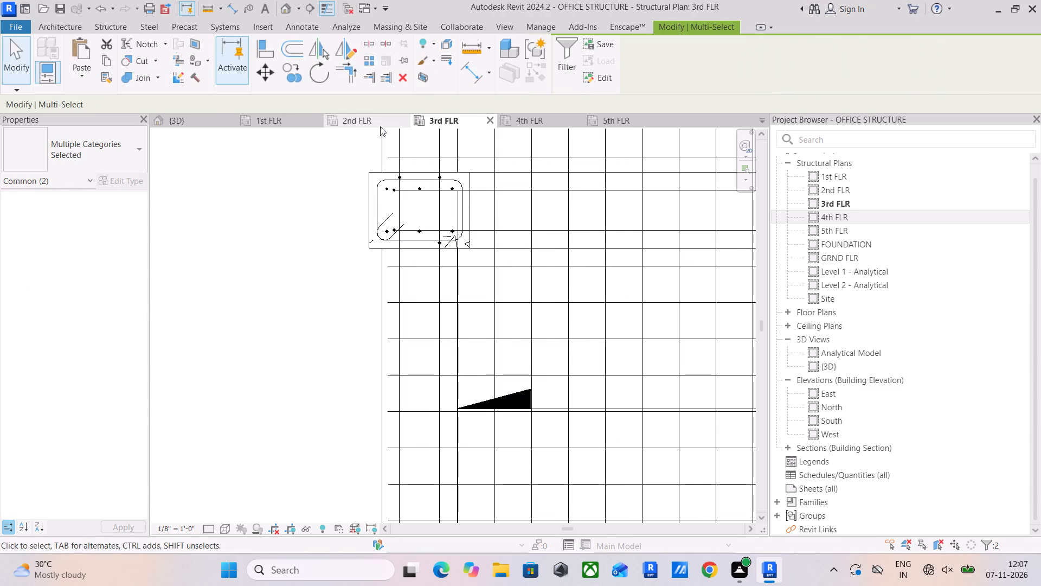
# On 5th FLR, adjust the west end of the south beam stirrup set to line up with the nearest north-south slab bar beyond the column.
pyautogui.click(530, 124)
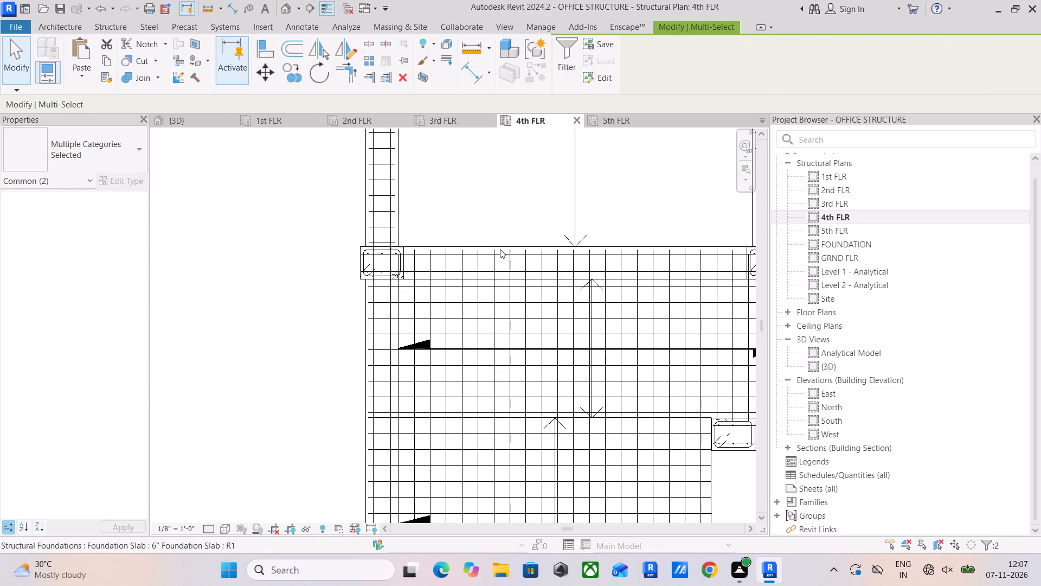
pyautogui.click(609, 124)
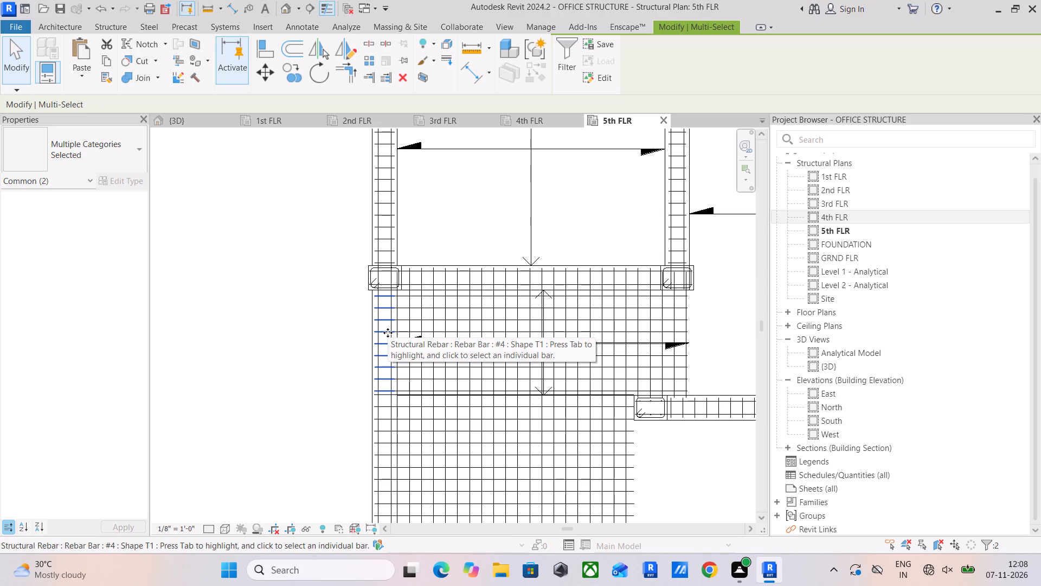
pyautogui.scroll(-2, 428, 309)
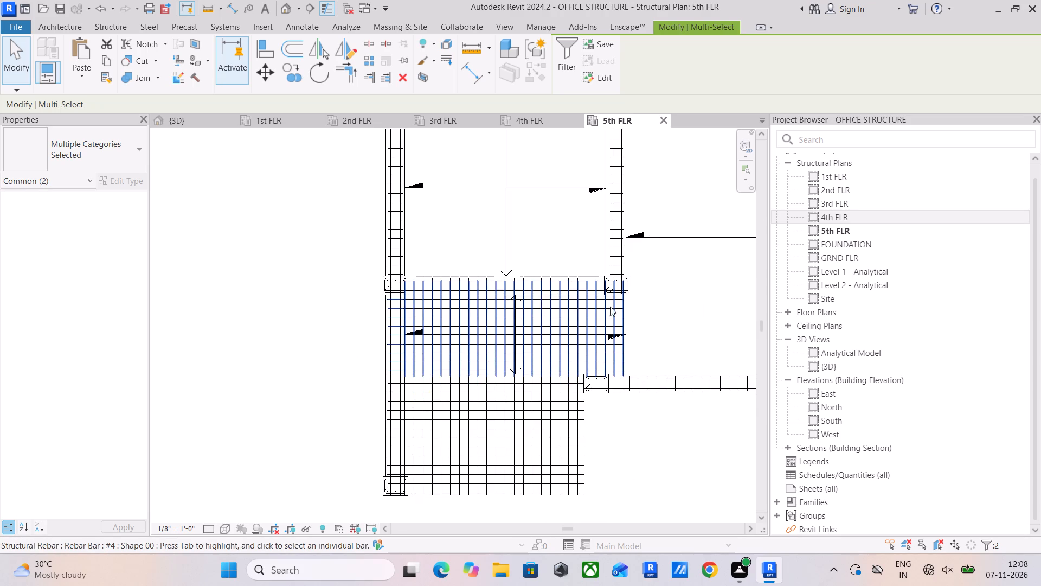
pyautogui.scroll(3, 611, 307)
pyautogui.moveTo(610, 310); pyautogui.dragTo(479, 294, button='middle')
pyautogui.scroll(6, 520, 434)
pyautogui.scroll(4, 462, 374)
pyautogui.click(463, 372)
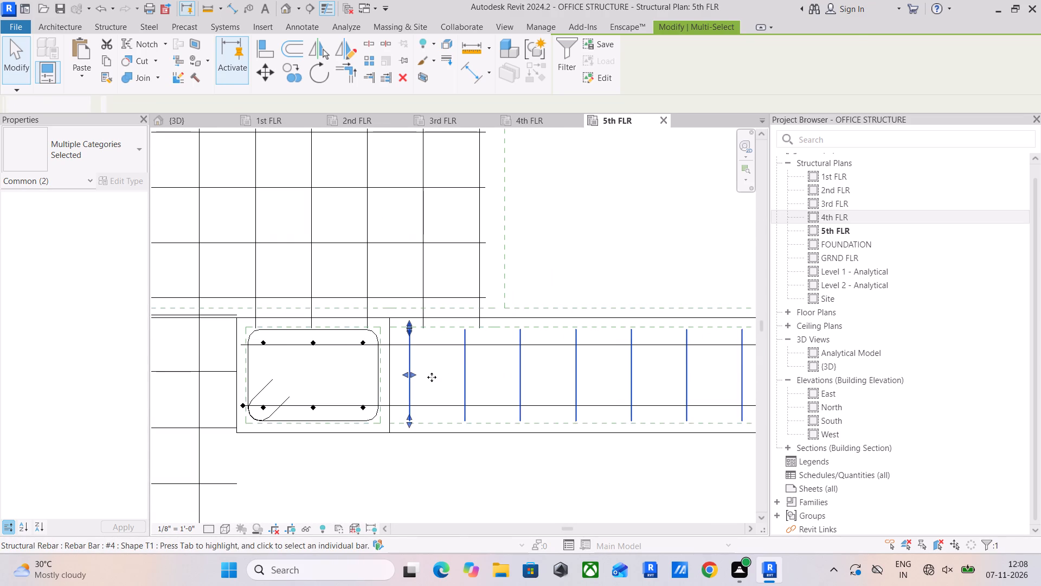
pyautogui.moveTo(415, 378); pyautogui.dragTo(423, 378)
pyautogui.scroll(-3, 572, 296)
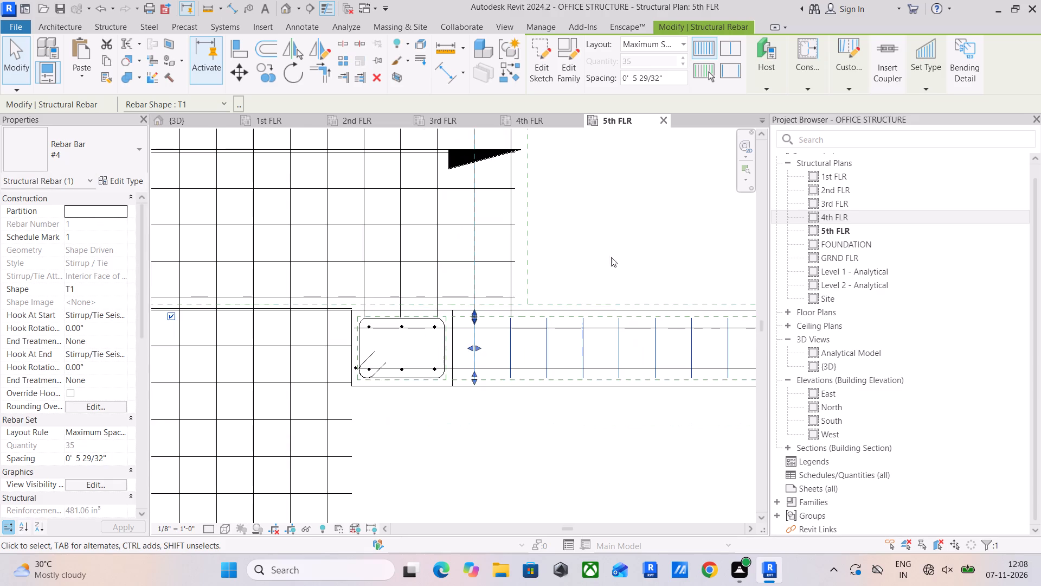
pyautogui.click(639, 206)
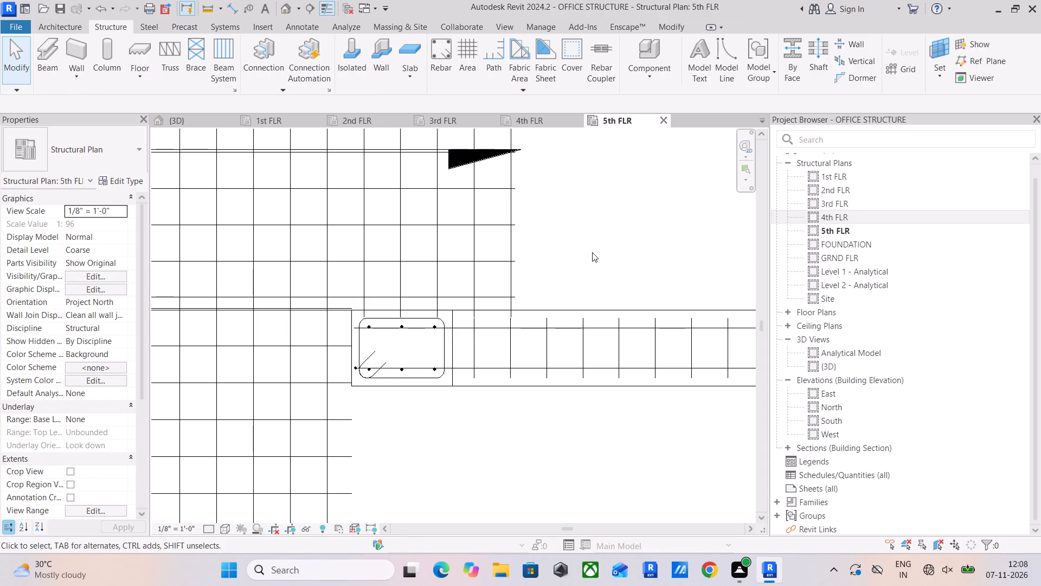
# Copy the 3rd FLR slab bars in both directions from the large bay above the south beam to 4th FLR and 5th FLR.
pyautogui.scroll(-8, 525, 220)
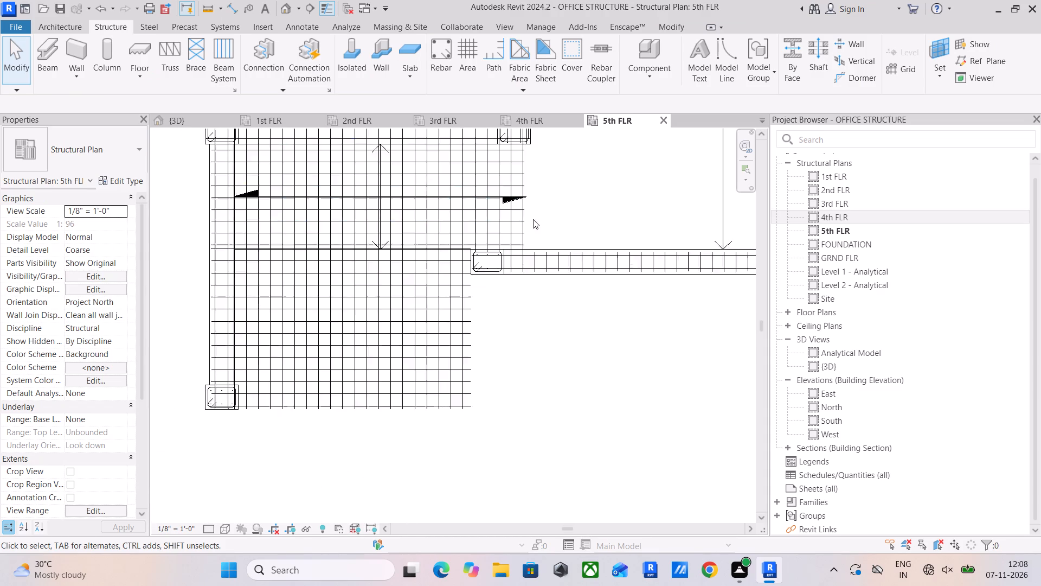
pyautogui.scroll(-1, 533, 219)
pyautogui.click(444, 118)
pyautogui.scroll(-9, 510, 257)
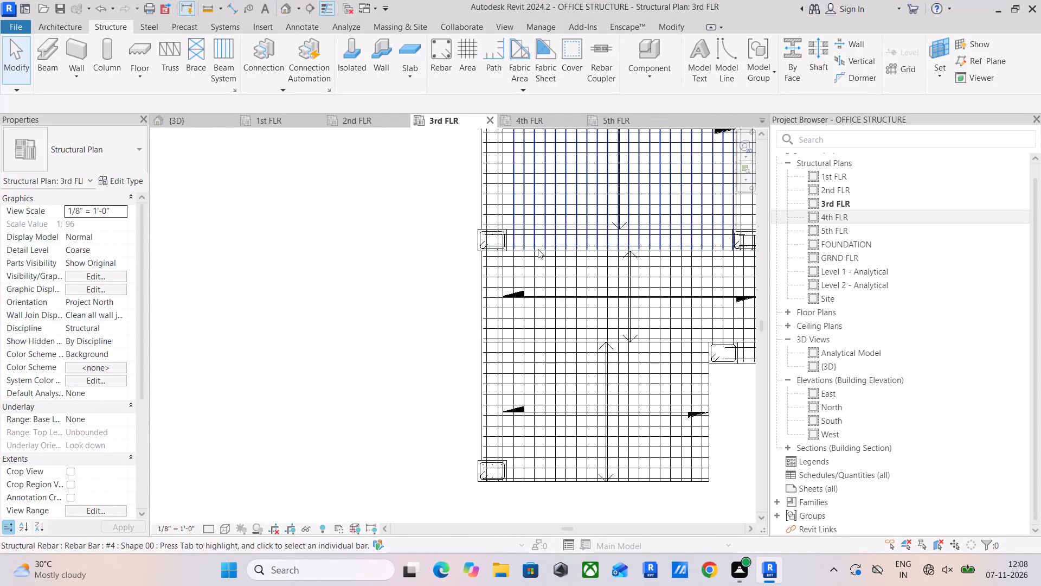
pyautogui.moveTo(532, 258); pyautogui.dragTo(194, 276, button='middle')
pyautogui.scroll(9, 479, 324)
pyautogui.moveTo(486, 320); pyautogui.dragTo(444, 341)
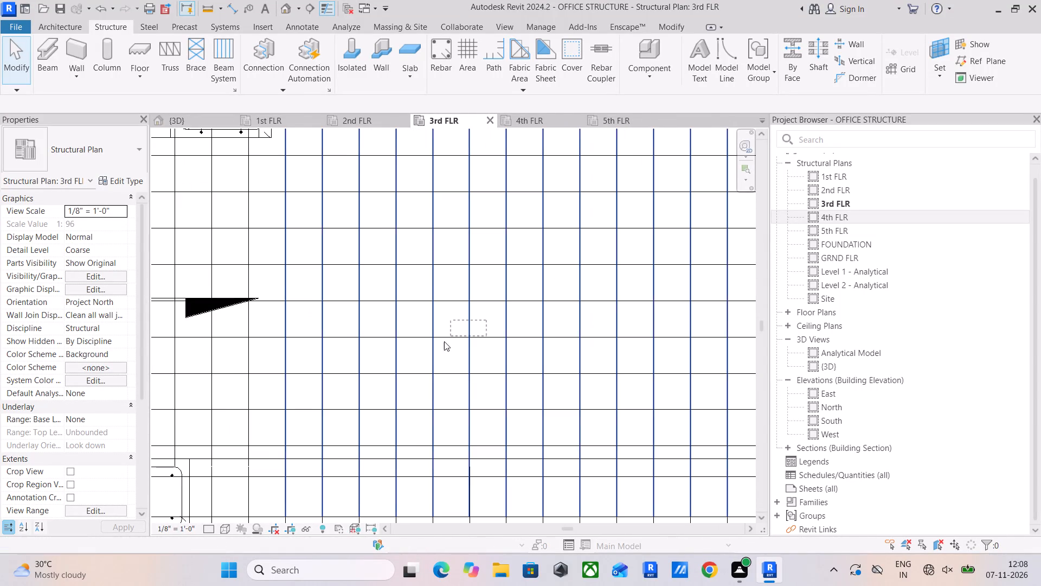
pyautogui.moveTo(444, 341); pyautogui.dragTo(444, 344)
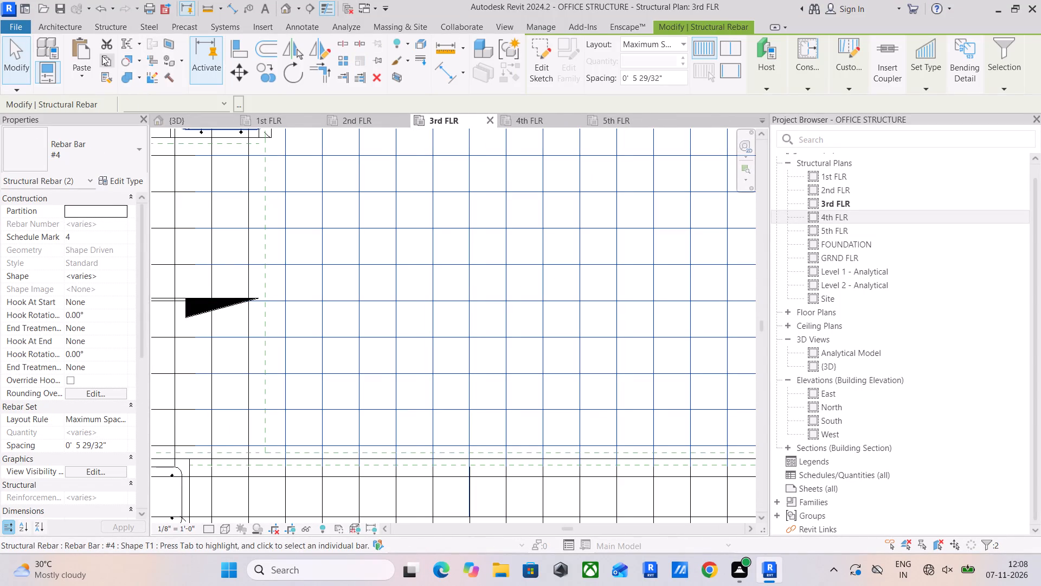
pyautogui.doubleClick(101, 56)
pyautogui.click(80, 71)
pyautogui.click(128, 131)
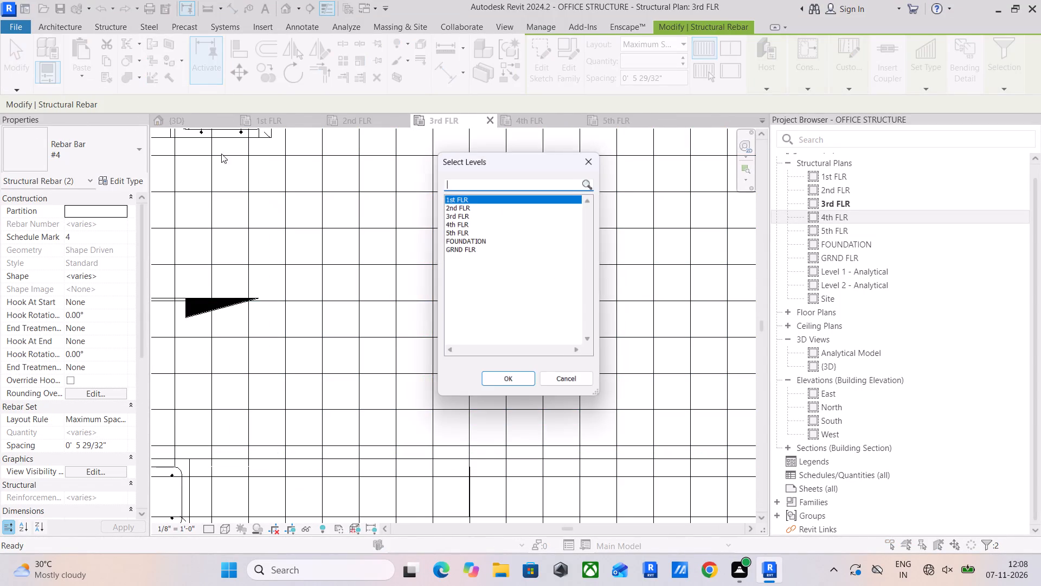
pyautogui.click(467, 226)
pyautogui.moveTo(467, 222); pyautogui.dragTo(465, 234)
pyautogui.click(520, 383)
# On 4th FLR, shorten the south end of the large bay's west beam stirrup set to line up with the nearest east-west slab bar.
pyautogui.click(520, 119)
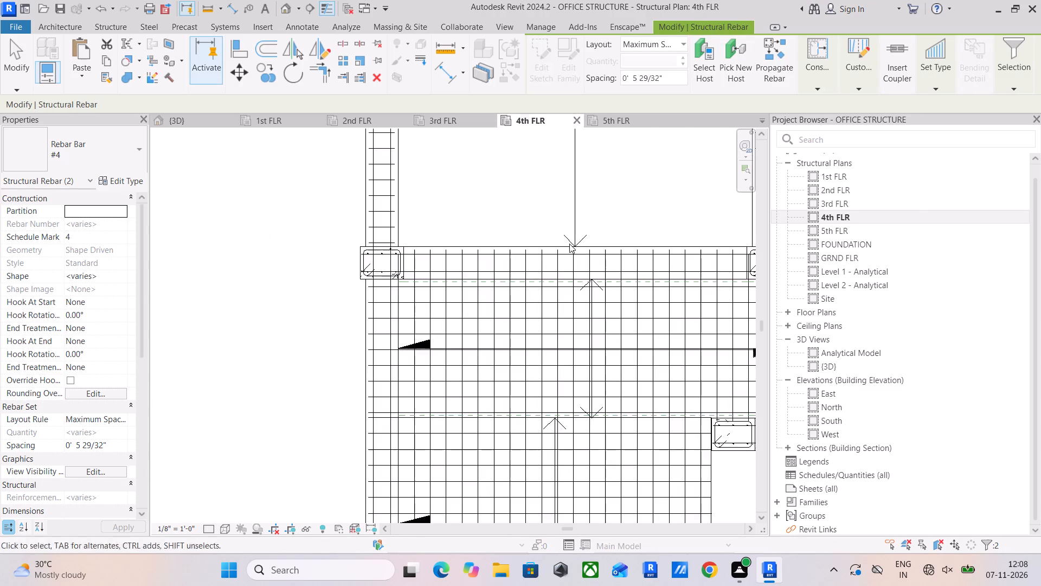
pyautogui.scroll(-6, 609, 308)
pyautogui.moveTo(614, 307); pyautogui.dragTo(299, 302, button='middle')
pyautogui.scroll(4, 385, 321)
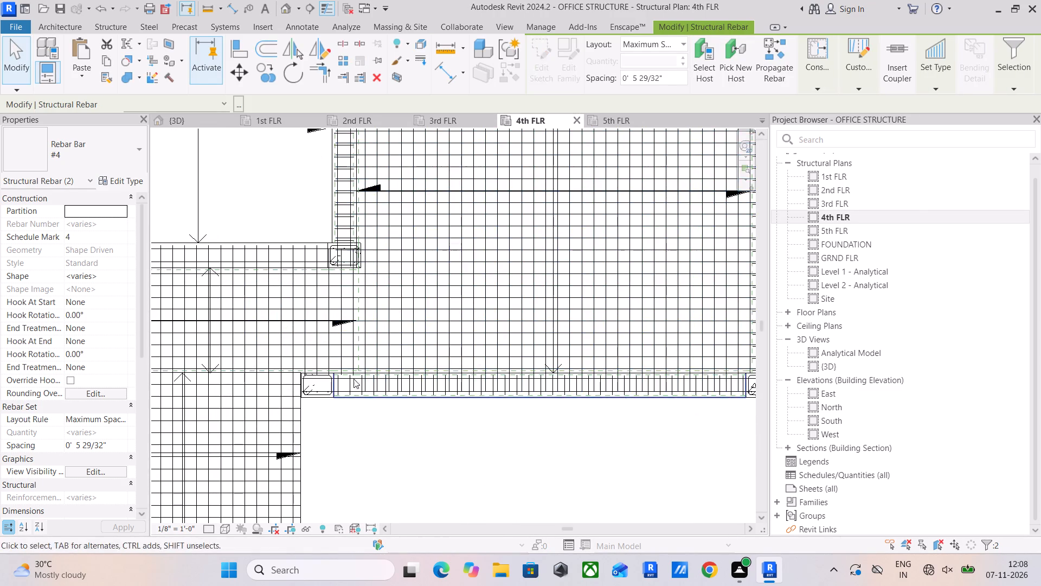
pyautogui.scroll(5, 356, 369)
pyautogui.scroll(-5, 408, 366)
pyautogui.moveTo(416, 337); pyautogui.dragTo(399, 457, button='middle')
pyautogui.scroll(6, 356, 316)
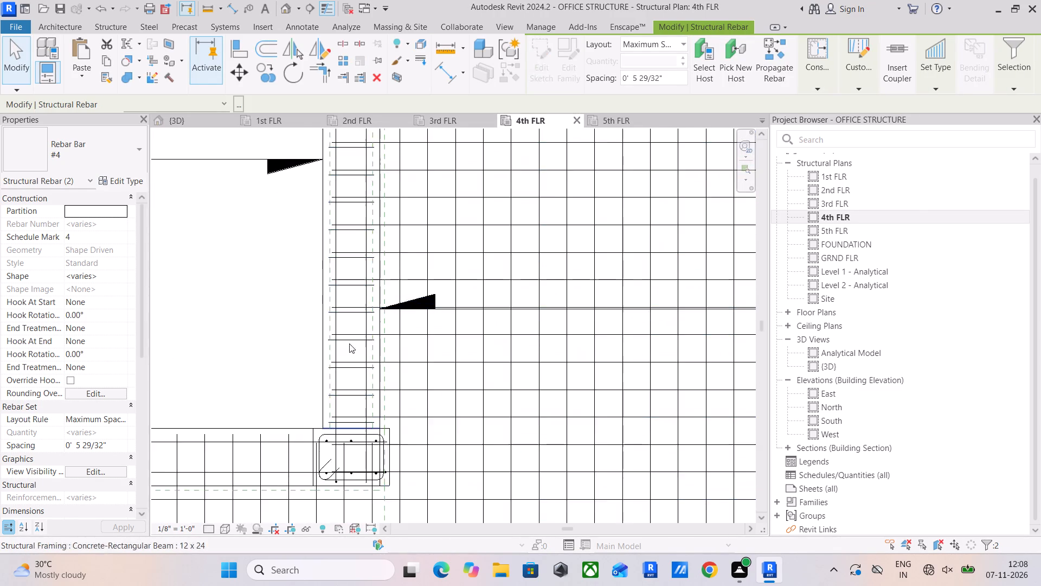
pyautogui.scroll(3, 345, 354)
pyautogui.moveTo(348, 364); pyautogui.dragTo(353, 331, button='middle')
pyautogui.click(359, 342)
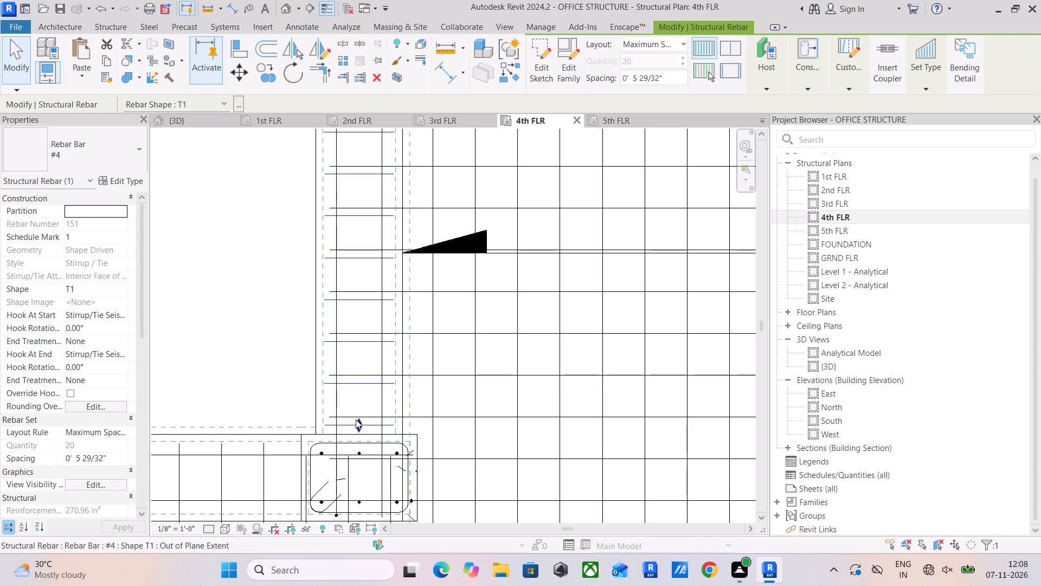
pyautogui.moveTo(357, 422); pyautogui.dragTo(360, 415)
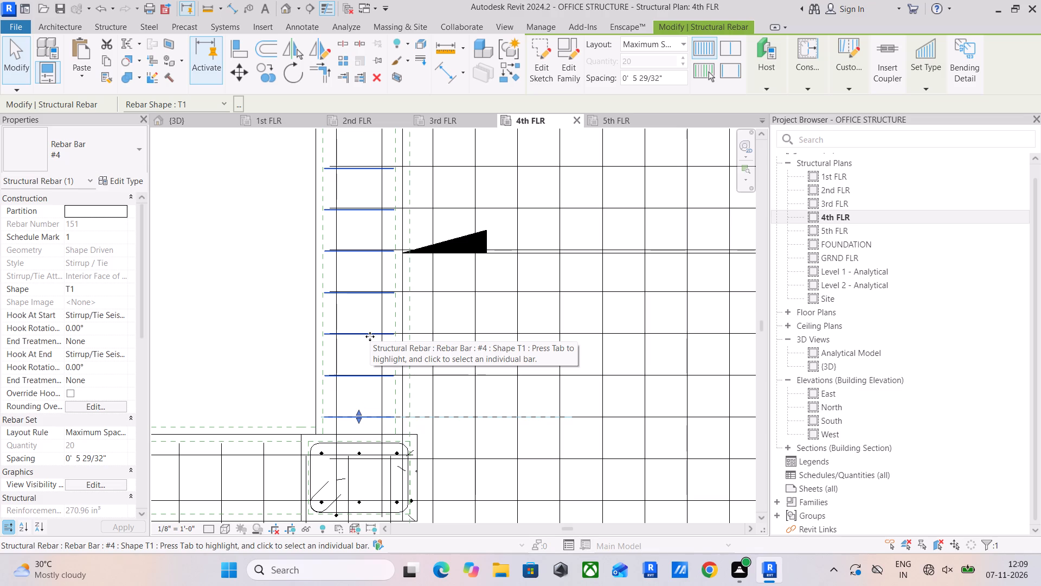
# Adjust the north end of the same 4th FLR west beam stirrup set to line up with the nearest east-west slab bar.
pyautogui.scroll(-4, 379, 321)
pyautogui.moveTo(418, 302); pyautogui.dragTo(404, 445, button='middle')
pyautogui.scroll(-4, 417, 344)
pyautogui.moveTo(421, 337); pyautogui.dragTo(404, 444, button='middle')
pyautogui.scroll(1, 378, 298)
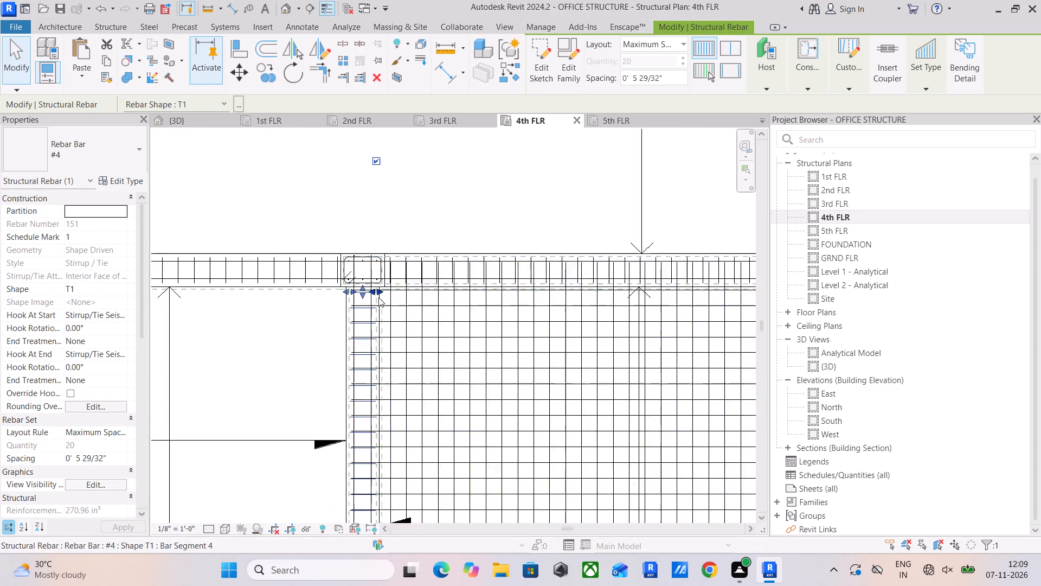
pyautogui.scroll(13, 378, 297)
pyautogui.moveTo(362, 307); pyautogui.dragTo(363, 297)
pyautogui.scroll(-9, 216, 353)
pyautogui.click(217, 360)
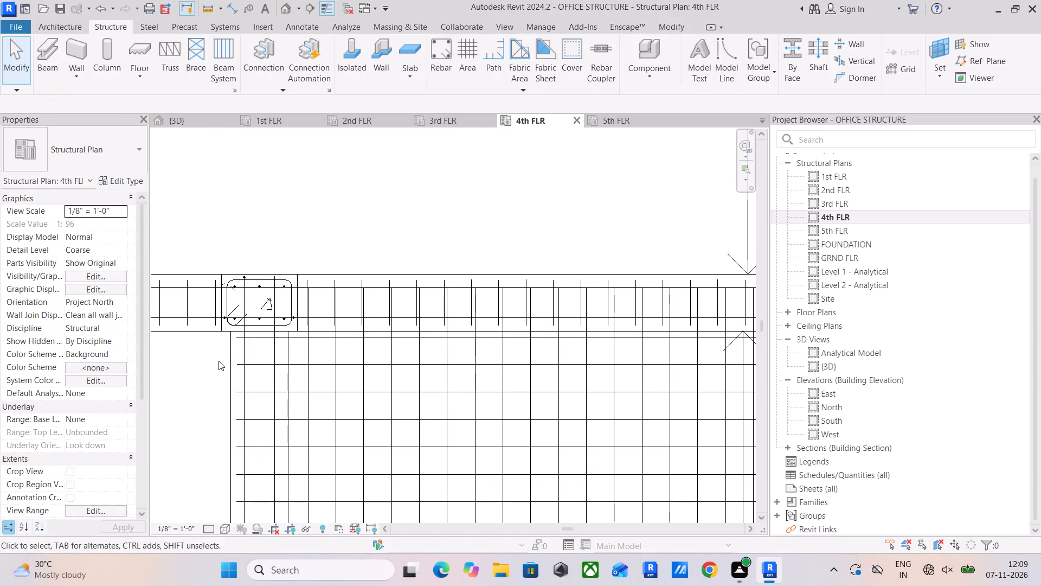
# Adjust the west end of the large bay's north beam stirrup set on 4th FLR to line up with the nearest north-south slab bar.
pyautogui.scroll(4, 304, 302)
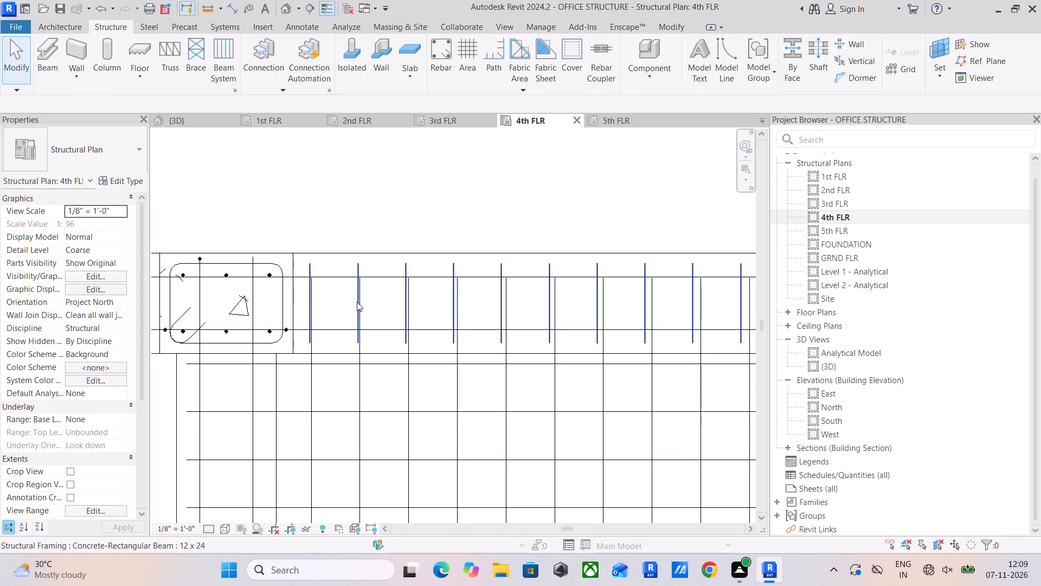
pyautogui.click(360, 304)
pyautogui.scroll(3, 324, 313)
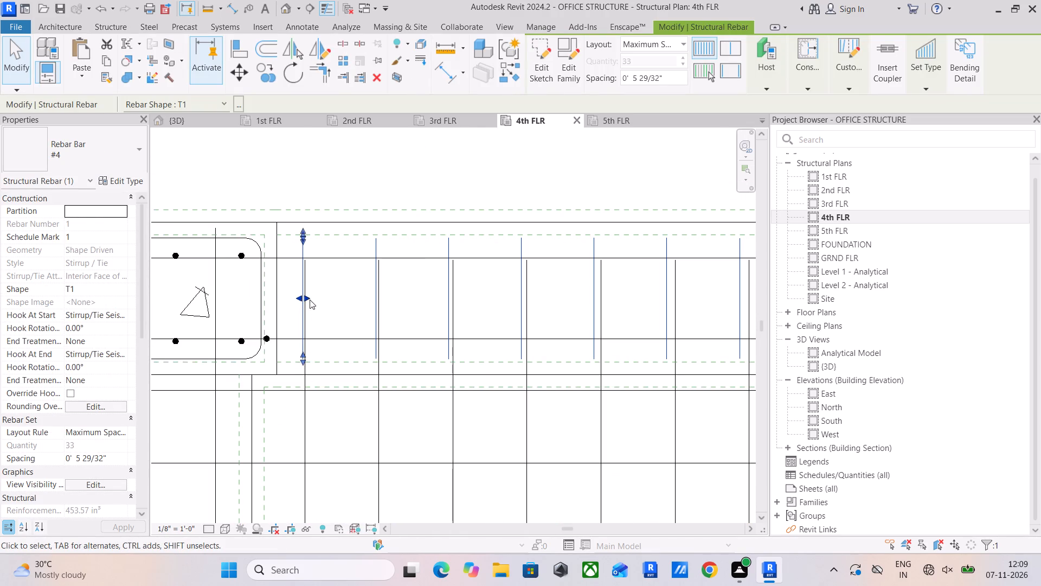
pyautogui.click(310, 300)
pyautogui.click(309, 297)
pyautogui.moveTo(341, 293); pyautogui.dragTo(342, 295)
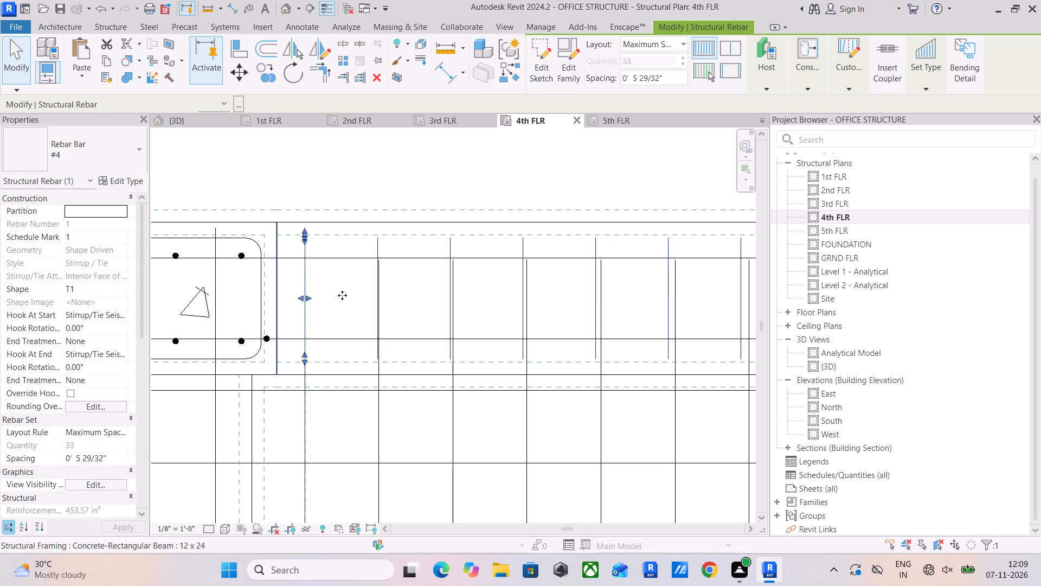
pyautogui.moveTo(342, 295); pyautogui.dragTo(343, 298)
# Shorten the east end of the 4th FLR north beam stirrup set to line up with the last north-south slab bar before the column.
pyautogui.scroll(-10, 387, 322)
pyautogui.moveTo(476, 345); pyautogui.dragTo(119, 380, button='middle')
pyautogui.scroll(-2, 456, 388)
pyautogui.scroll(6, 577, 383)
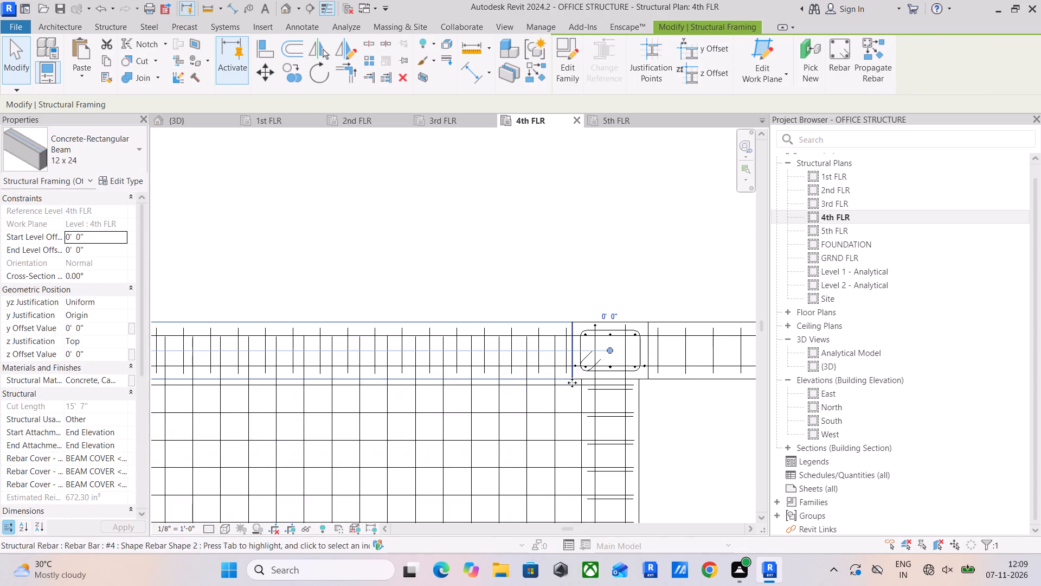
pyautogui.scroll(3, 572, 383)
pyautogui.click(568, 352)
pyautogui.moveTo(569, 342); pyautogui.dragTo(558, 348)
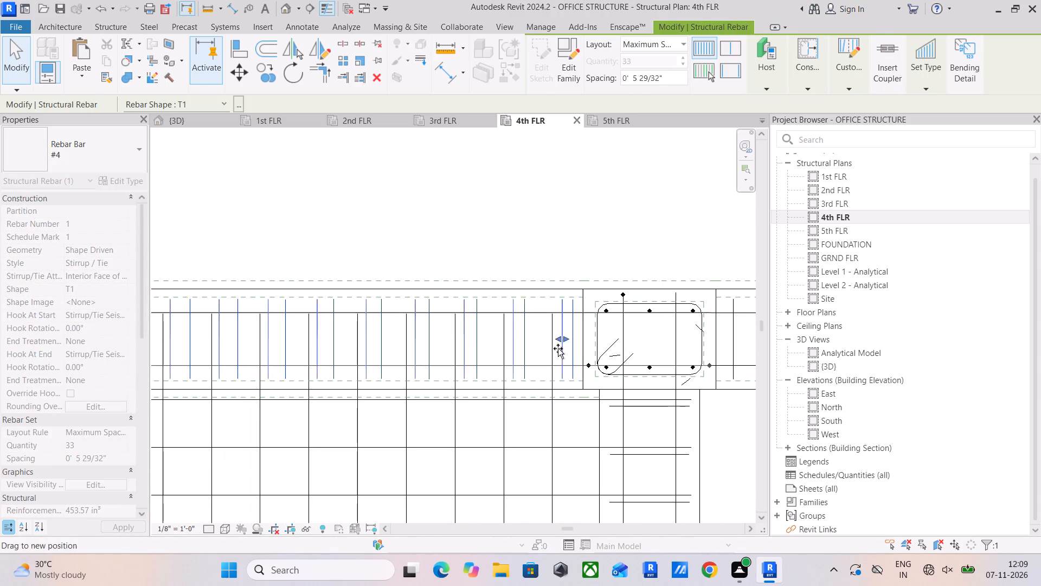
pyautogui.moveTo(558, 348); pyautogui.dragTo(554, 351)
pyautogui.click(576, 339)
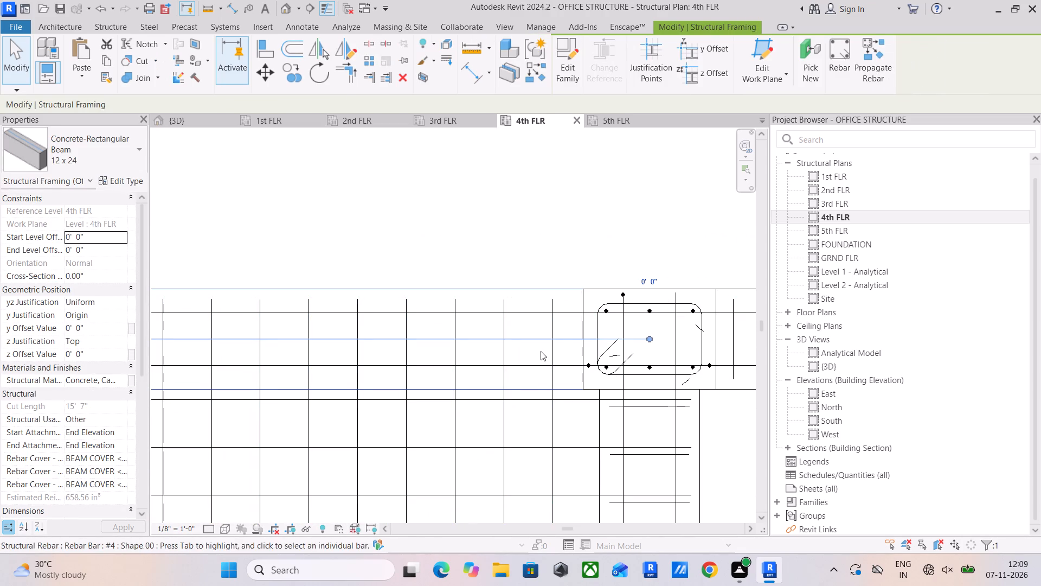
pyautogui.click(537, 351)
# Adjust the north end of the large bay's east beam stirrup set on 4th FLR to line up with the first east-west slab bar.
pyautogui.scroll(-4, 655, 383)
pyautogui.moveTo(686, 377); pyautogui.dragTo(570, 361, button='middle')
pyautogui.moveTo(553, 401); pyautogui.dragTo(566, 365, button='middle')
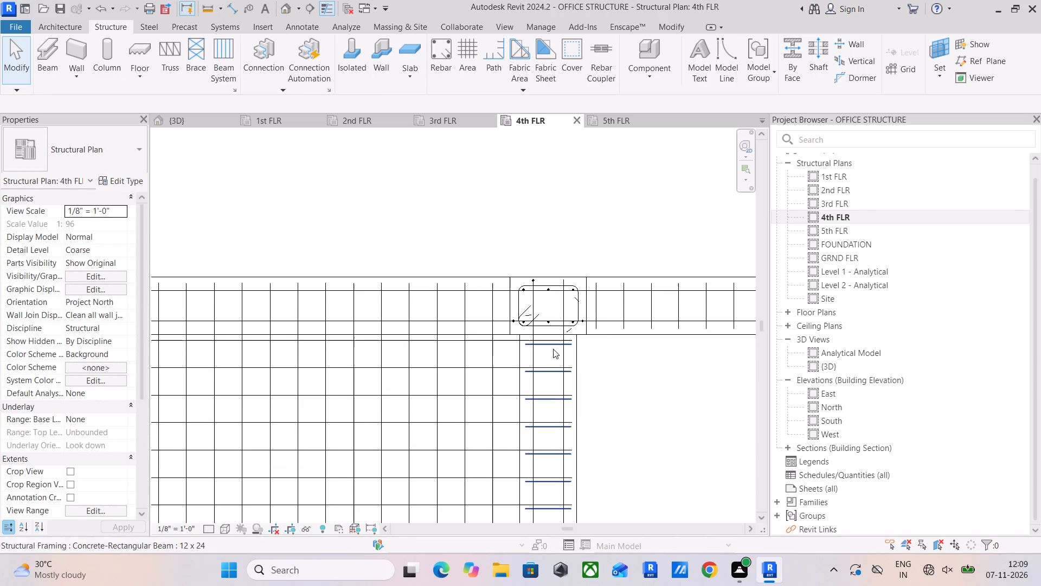
pyautogui.click(555, 348)
pyautogui.scroll(5, 548, 349)
pyautogui.click(547, 335)
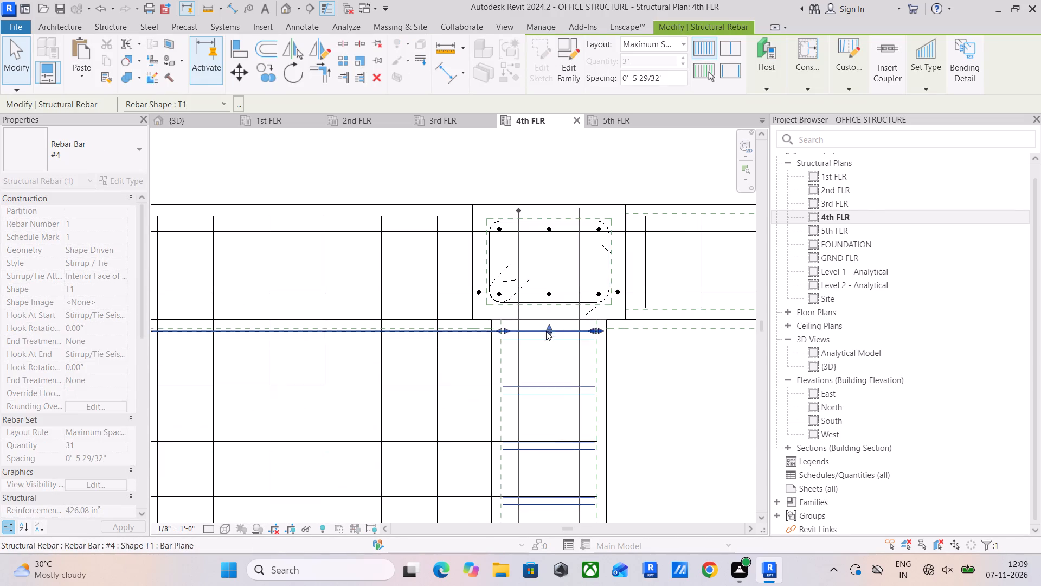
# Shorten the south end of the 4th FLR east beam stirrup set to line up with the last east-west slab bar.
pyautogui.scroll(-12, 551, 368)
pyautogui.moveTo(564, 385); pyautogui.dragTo(558, 244, button='middle')
pyautogui.scroll(-4, 573, 407)
pyautogui.moveTo(582, 405); pyautogui.dragTo(602, 279, button='middle')
pyautogui.scroll(17, 582, 367)
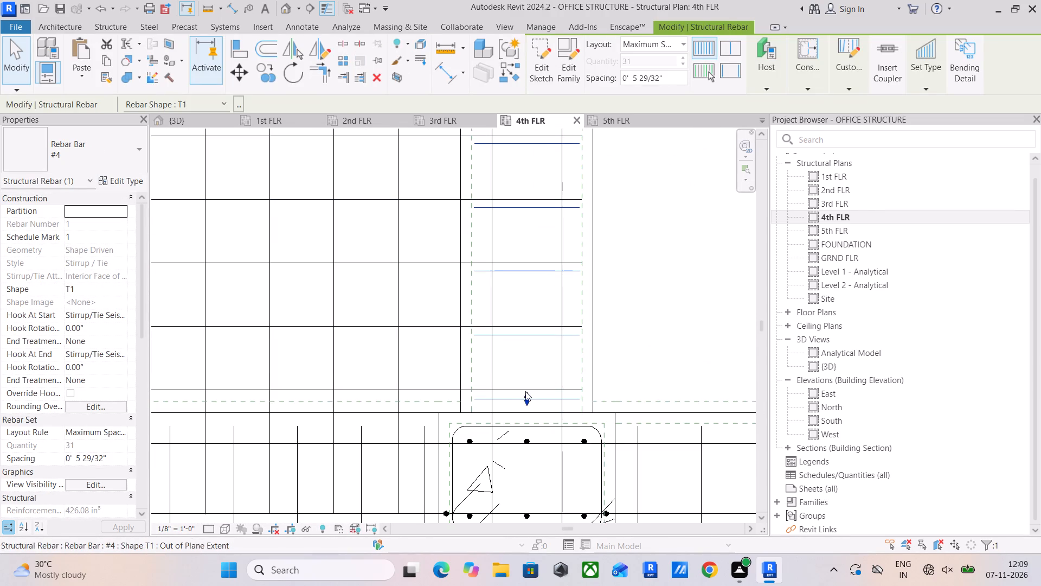
pyautogui.moveTo(526, 393); pyautogui.dragTo(527, 383)
pyautogui.moveTo(525, 386); pyautogui.dragTo(525, 391)
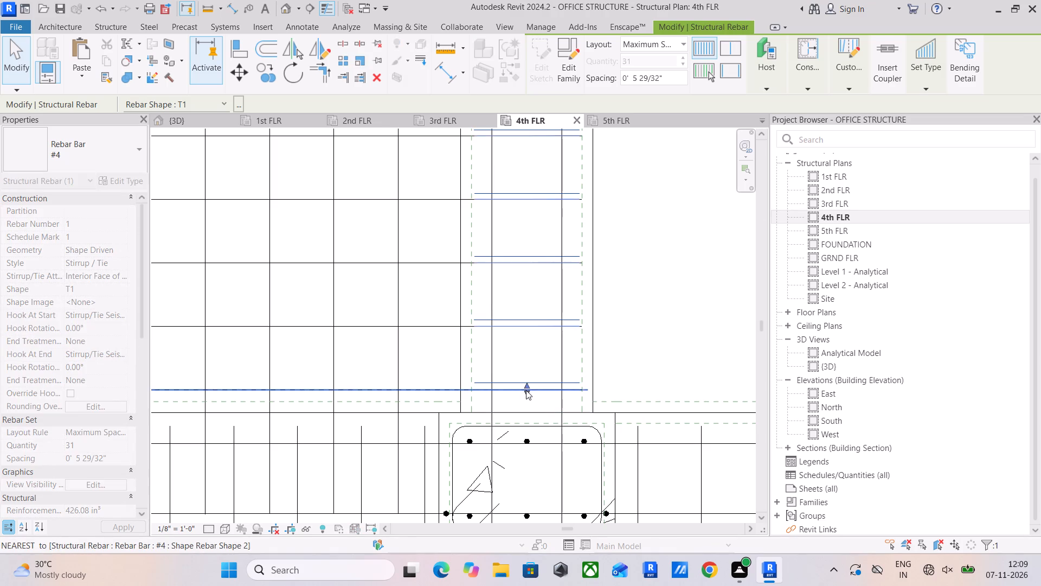
pyautogui.click(531, 362)
# Shorten the east end of the 4th FLR south beam stirrup set to line up with the last north-south slab bar before the column.
pyautogui.scroll(-8, 564, 363)
pyautogui.scroll(5, 511, 396)
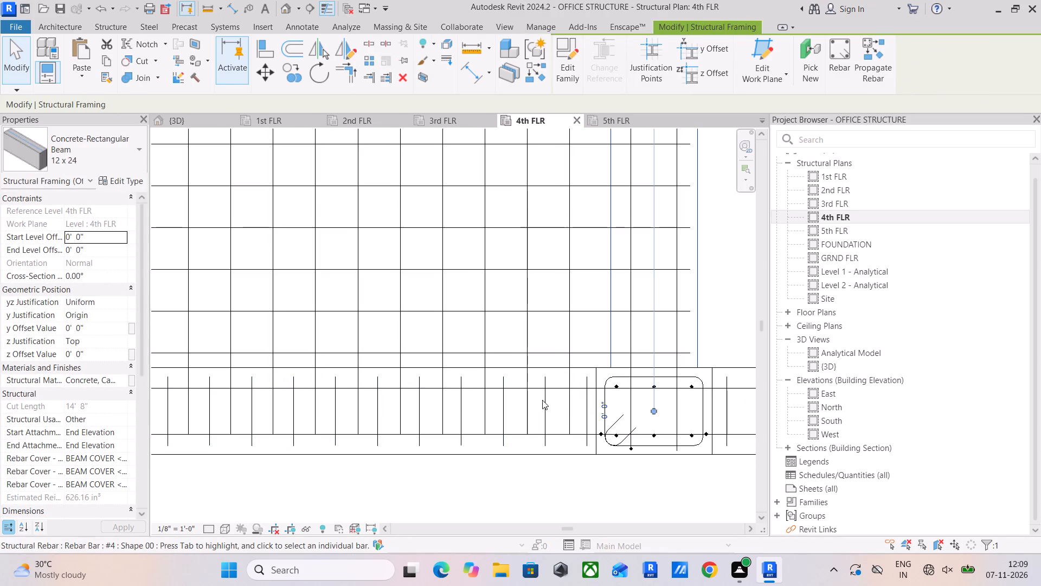
pyautogui.click(550, 396)
pyautogui.moveTo(582, 408); pyautogui.dragTo(572, 412)
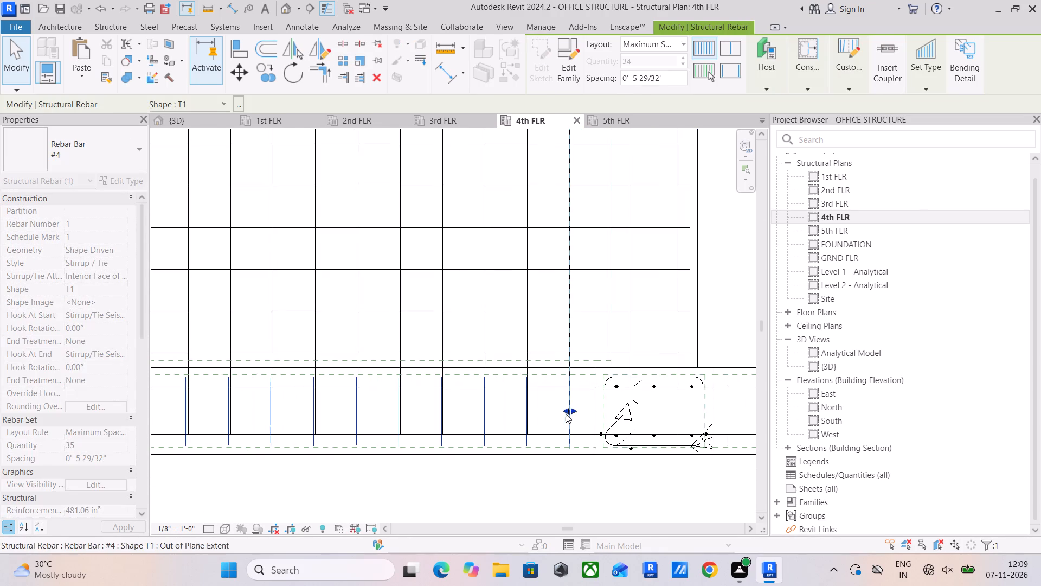
# Shorten the west end of the 4th FLR south beam stirrup set to line up with the first north-south slab bar beyond the column.
pyautogui.scroll(-5, 440, 419)
pyautogui.moveTo(440, 419); pyautogui.dragTo(879, 400, button='middle')
pyautogui.scroll(3, 275, 401)
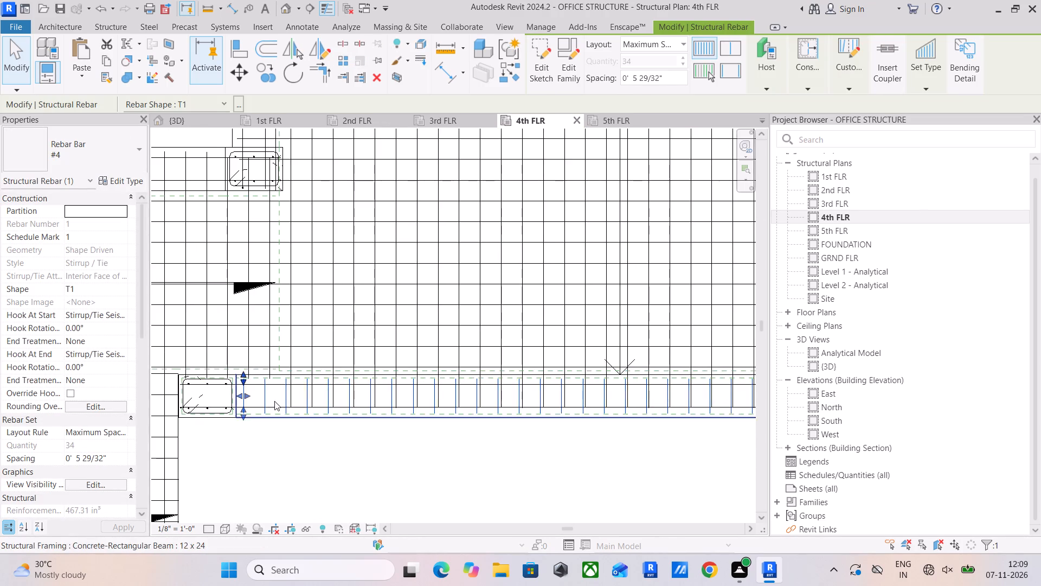
pyautogui.scroll(2, 274, 401)
pyautogui.scroll(3, 213, 390)
pyautogui.moveTo(214, 397); pyautogui.dragTo(223, 409, button='middle')
pyautogui.scroll(3, 226, 404)
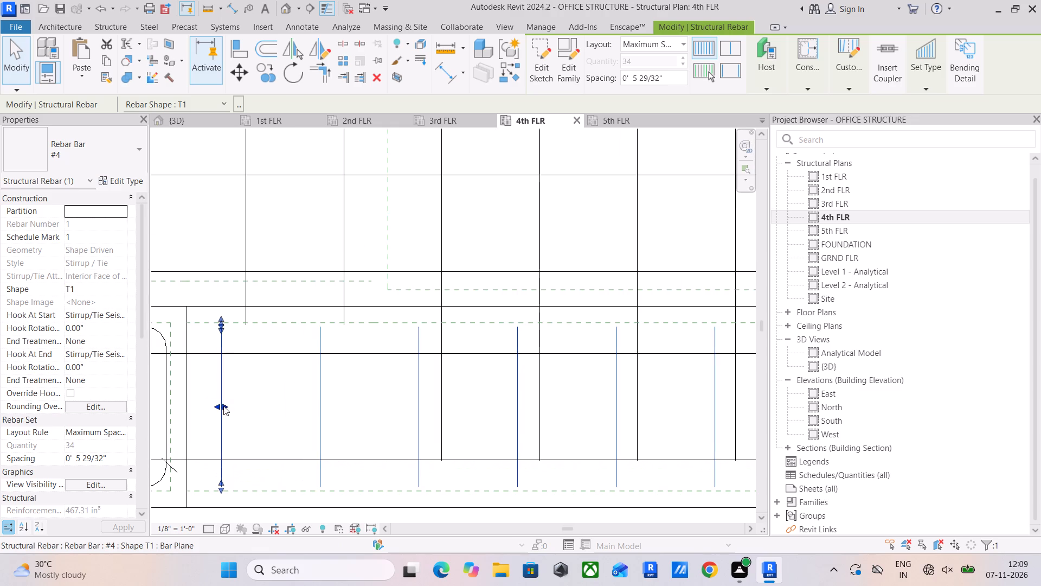
pyautogui.moveTo(223, 406); pyautogui.dragTo(243, 409)
pyautogui.click(287, 394)
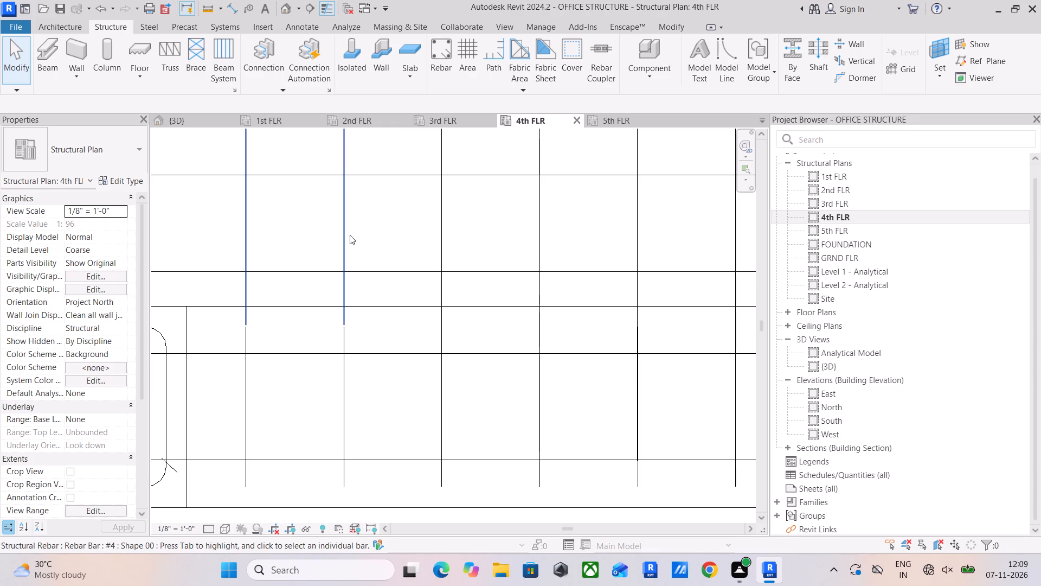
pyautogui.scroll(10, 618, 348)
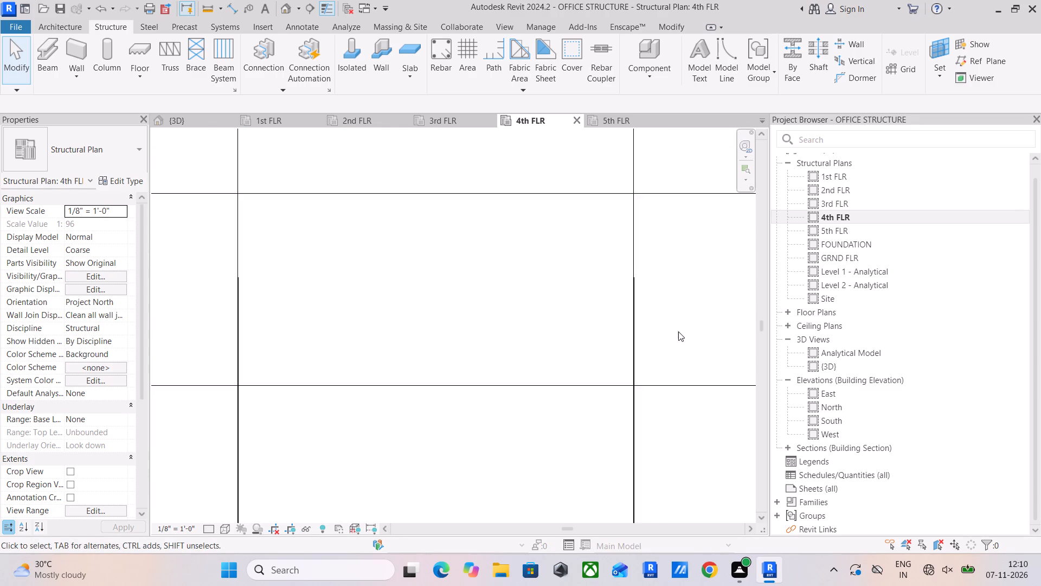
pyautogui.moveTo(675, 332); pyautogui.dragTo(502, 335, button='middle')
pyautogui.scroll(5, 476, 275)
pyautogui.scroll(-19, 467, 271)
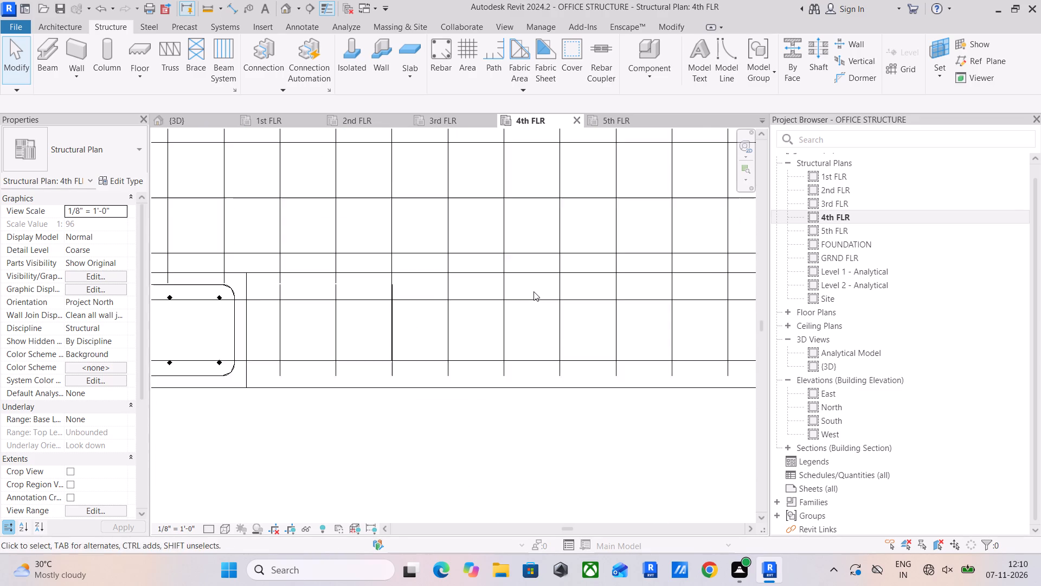
# Check the 4th FLR south beam stirrups against the slab bars along to the column at the large bay's southeast corner.
pyautogui.scroll(-6, 534, 291)
pyautogui.moveTo(571, 343); pyautogui.dragTo(351, 370, button='middle')
pyautogui.moveTo(684, 366); pyautogui.dragTo(388, 383, button='middle')
pyautogui.scroll(6, 680, 381)
pyautogui.moveTo(678, 376); pyautogui.dragTo(485, 386, button='middle')
pyautogui.scroll(3, 647, 390)
pyautogui.scroll(-11, 503, 366)
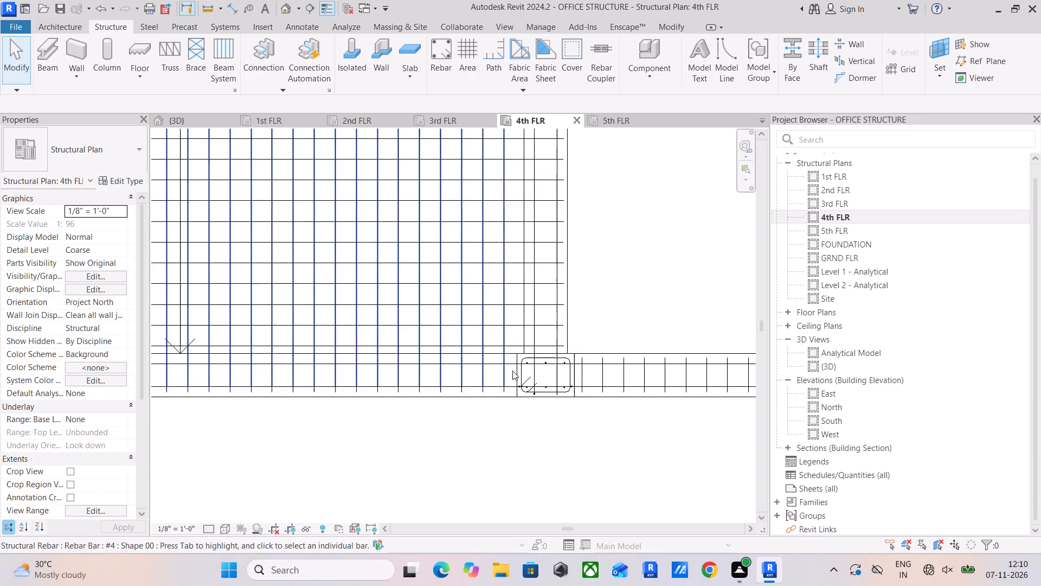
pyautogui.moveTo(521, 372); pyautogui.dragTo(517, 385, button='middle')
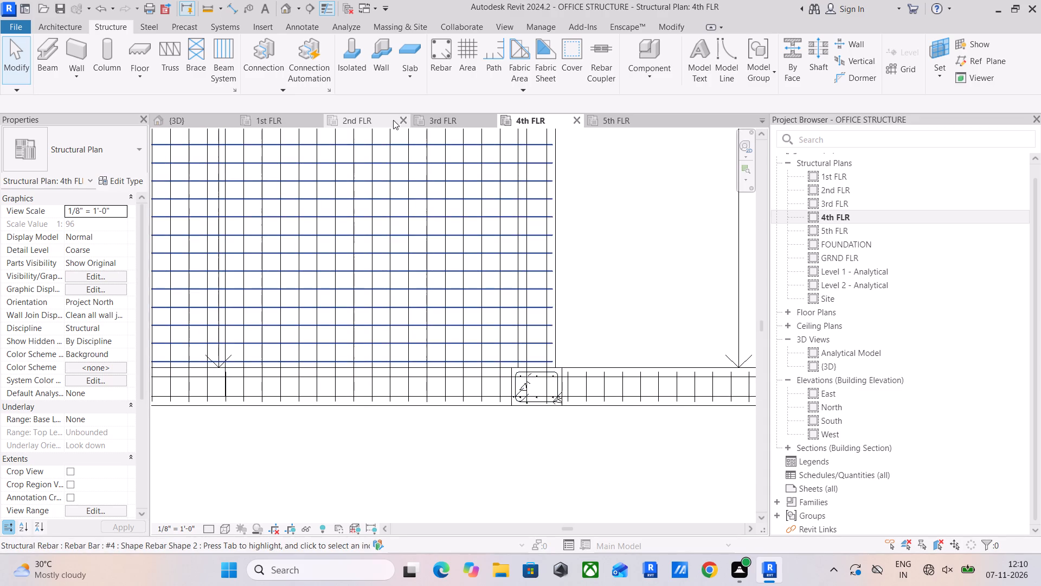
# On 5th FLR, shorten the east end of the large bay's south beam stirrup set to the last north-south slab bar before the column.
pyautogui.click(458, 120)
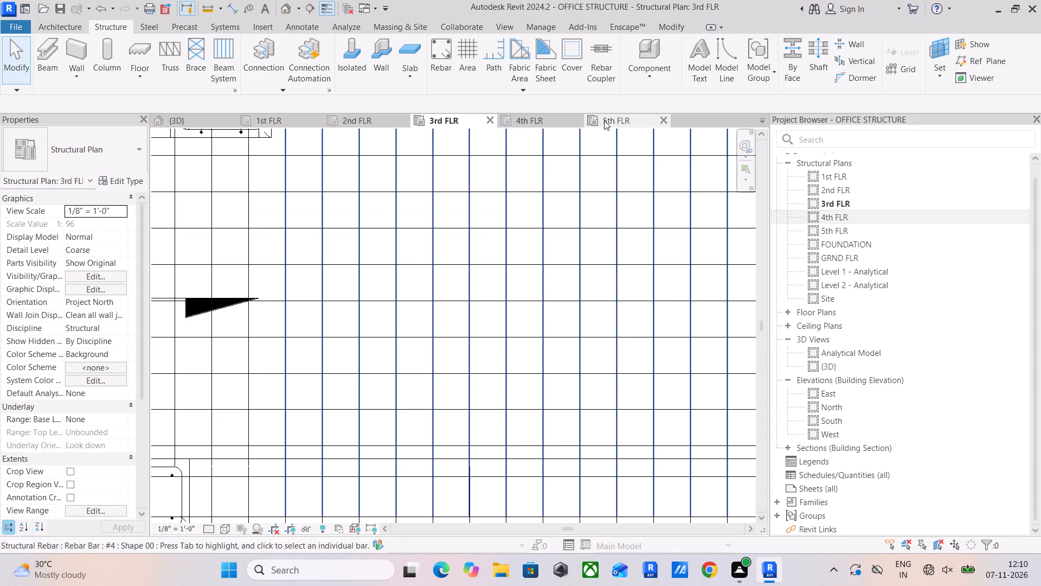
pyautogui.click(604, 120)
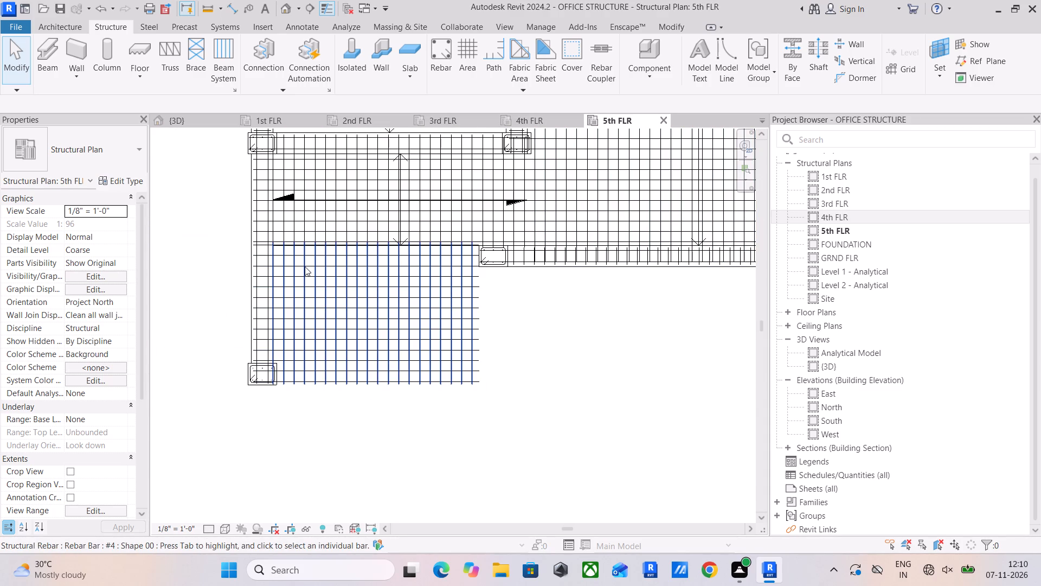
pyautogui.scroll(6, 565, 300)
pyautogui.moveTo(531, 241); pyautogui.dragTo(262, 354, button='middle')
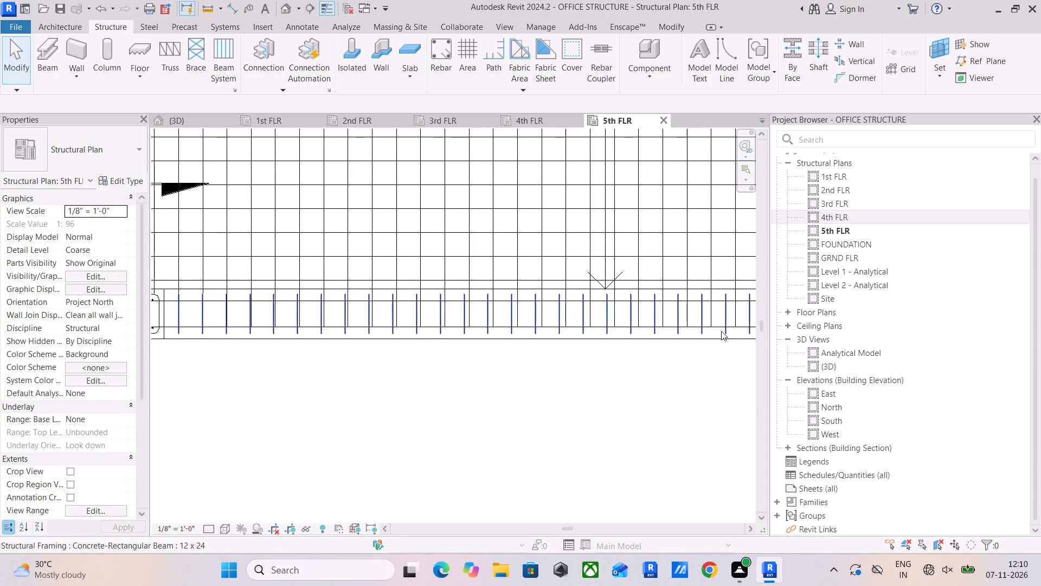
pyautogui.moveTo(716, 332); pyautogui.dragTo(267, 378, button='middle')
pyautogui.scroll(9, 526, 371)
pyautogui.click(561, 329)
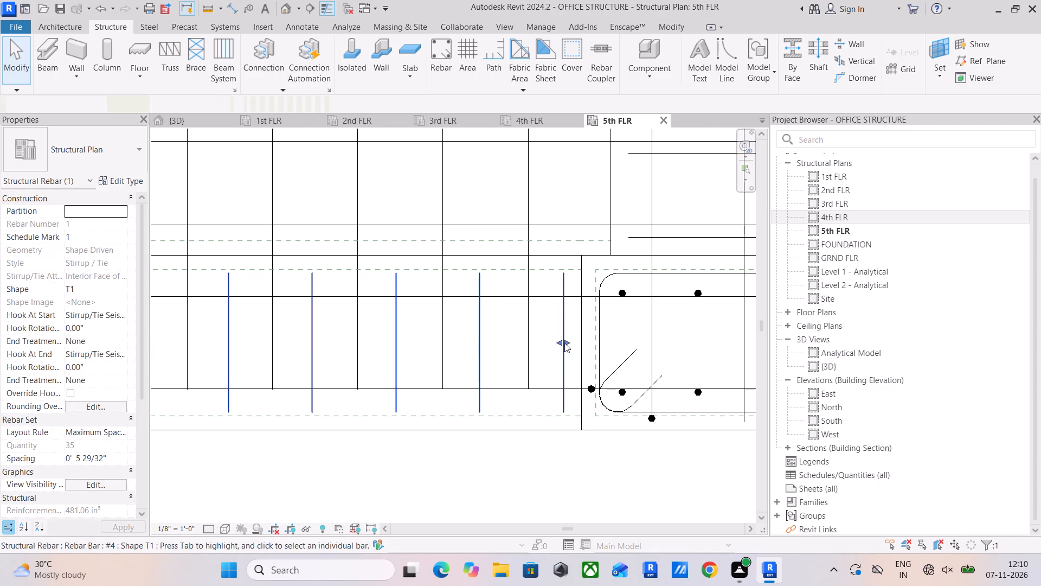
pyautogui.moveTo(559, 340); pyautogui.dragTo(529, 349)
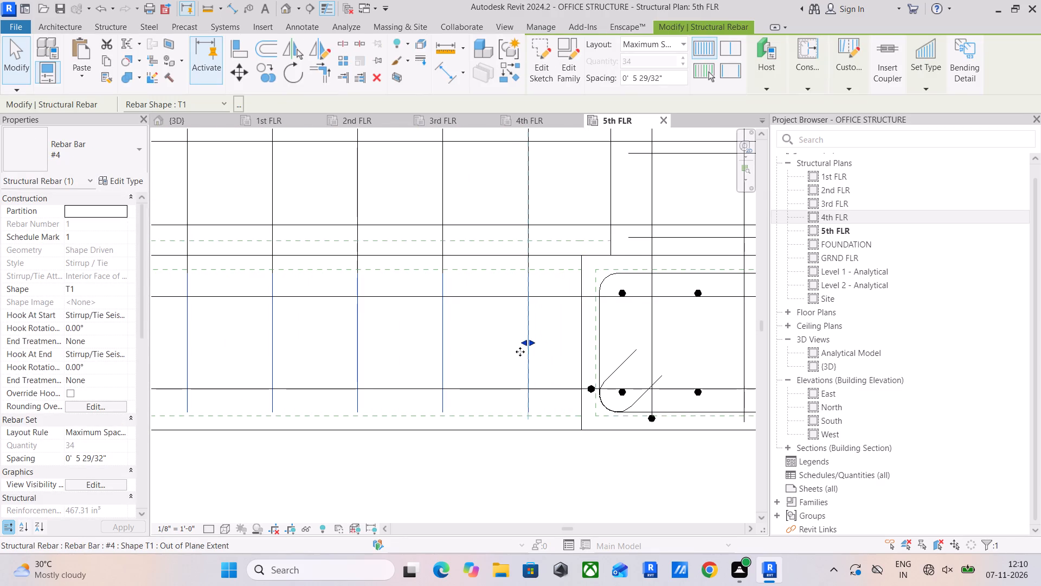
# Check the west end of the 5th FLR south beam stirrup set against the slab bars and clear the selection.
pyautogui.scroll(-6, 504, 360)
pyautogui.moveTo(493, 363); pyautogui.dragTo(821, 303, button='middle')
pyautogui.scroll(-5, 528, 326)
pyautogui.moveTo(528, 326); pyautogui.dragTo(657, 333, button='middle')
pyautogui.scroll(6, 196, 294)
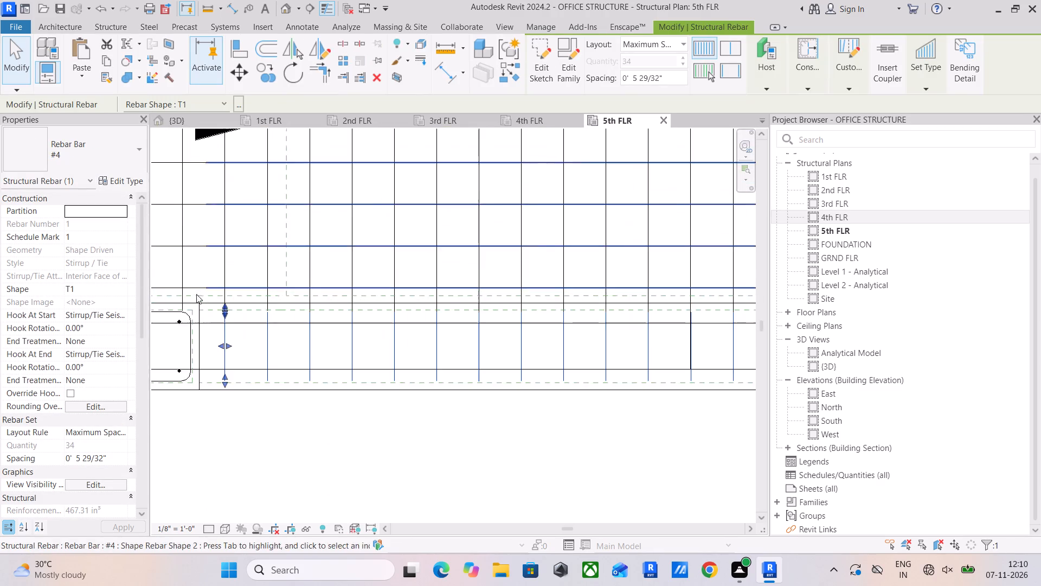
pyautogui.scroll(5, 222, 341)
pyautogui.click(273, 342)
pyautogui.scroll(-12, 319, 345)
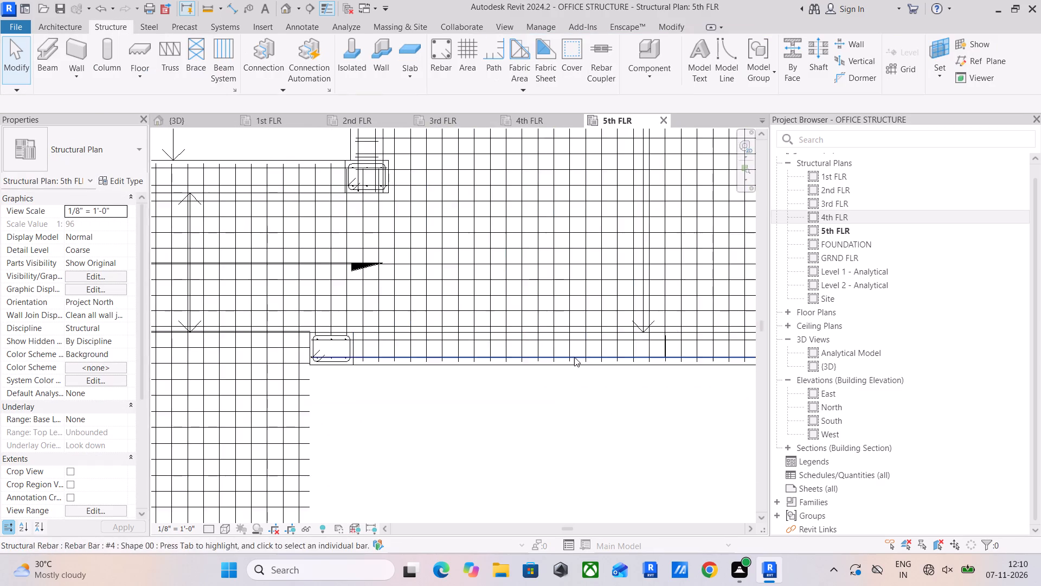
# Shorten the south end of the large bay's east beam stirrup set on 5th FLR to line up with the last east-west slab bar.
pyautogui.moveTo(573, 357); pyautogui.dragTo(93, 356, button='middle')
pyautogui.moveTo(479, 362); pyautogui.dragTo(436, 366, button='middle')
pyautogui.scroll(11, 403, 332)
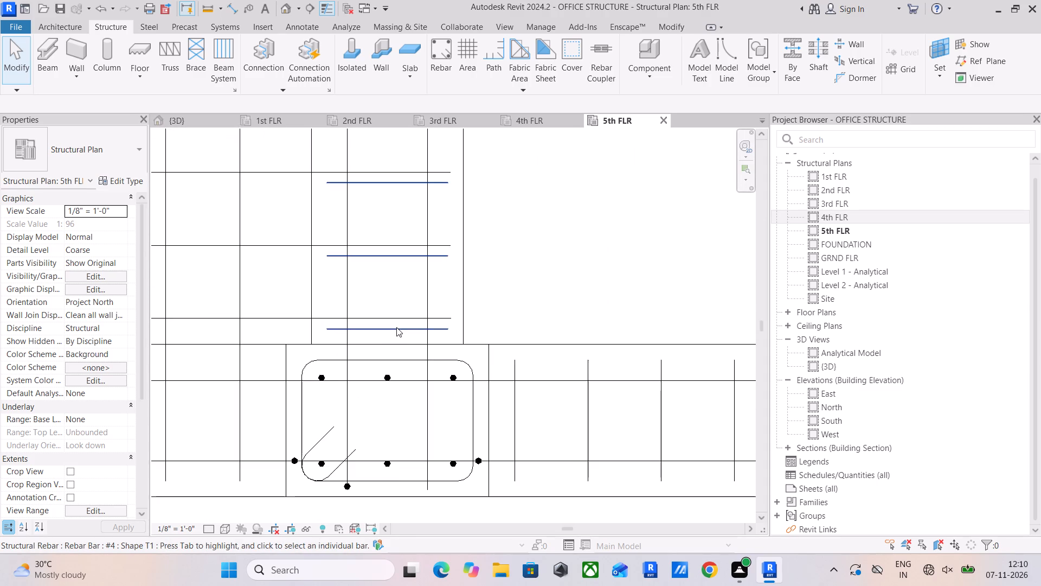
pyautogui.click(396, 327)
pyautogui.moveTo(385, 325); pyautogui.dragTo(386, 320)
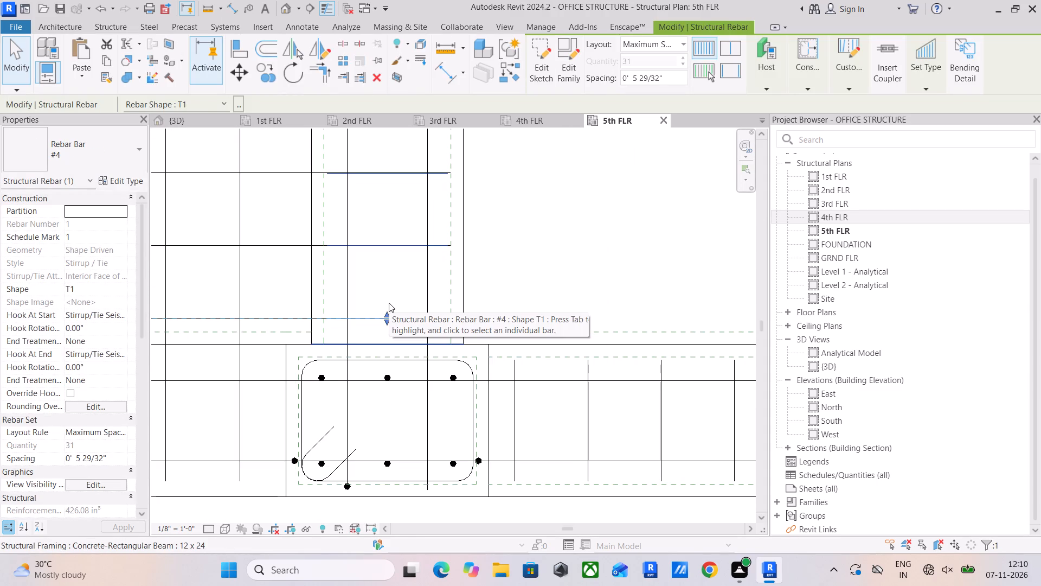
# Extend the north end of the 5th FLR east beam stirrup set to line up with the first east-west slab bar.
pyautogui.scroll(-5, 387, 302)
pyautogui.moveTo(387, 302); pyautogui.dragTo(386, 484, button='middle')
pyautogui.scroll(-3, 395, 320)
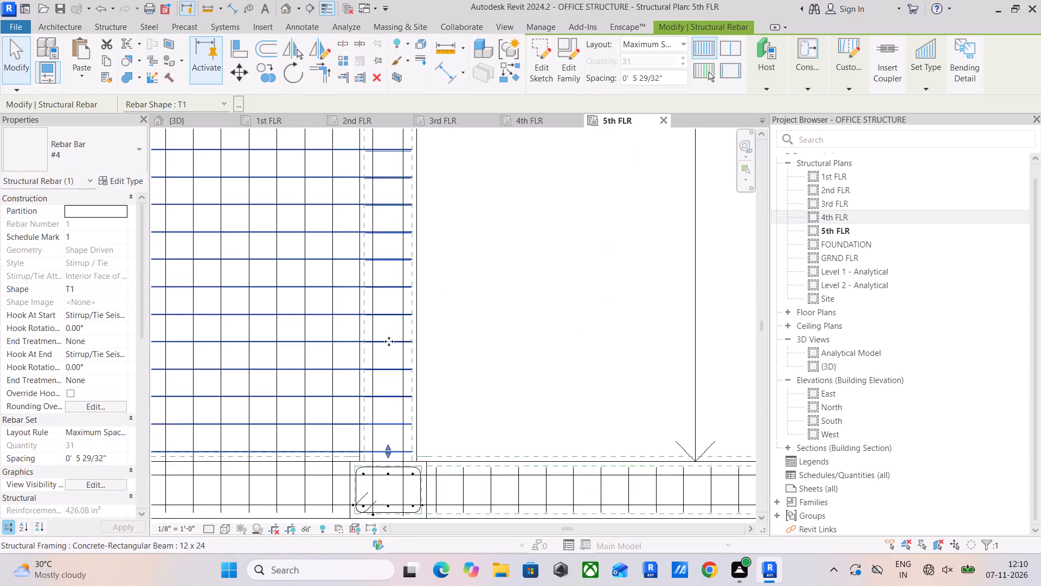
pyautogui.moveTo(410, 298); pyautogui.dragTo(452, 581, button='middle')
pyautogui.scroll(-1, 452, 581)
pyautogui.scroll(-5, 433, 339)
pyautogui.moveTo(444, 320); pyautogui.dragTo(448, 406, button='middle')
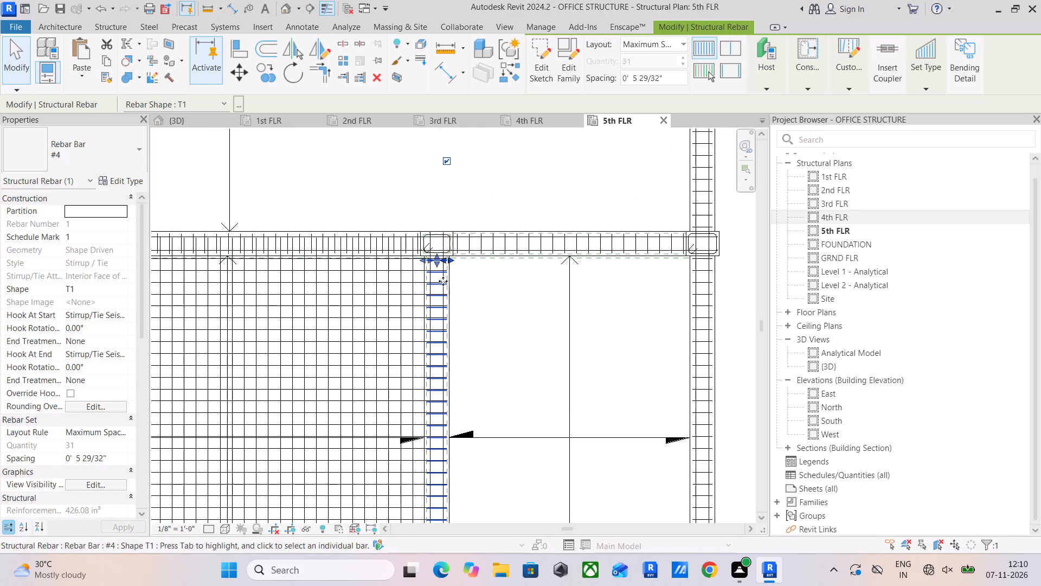
pyautogui.scroll(5, 442, 275)
pyautogui.scroll(4, 405, 206)
pyautogui.scroll(5, 433, 272)
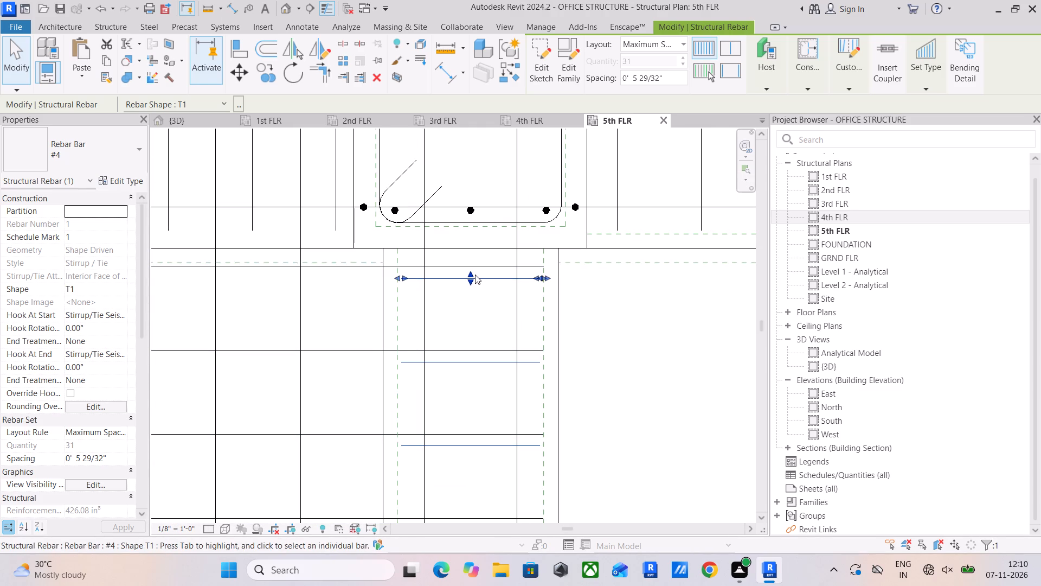
pyautogui.moveTo(469, 275); pyautogui.dragTo(470, 265)
pyautogui.click(655, 306)
pyautogui.scroll(-6, 520, 362)
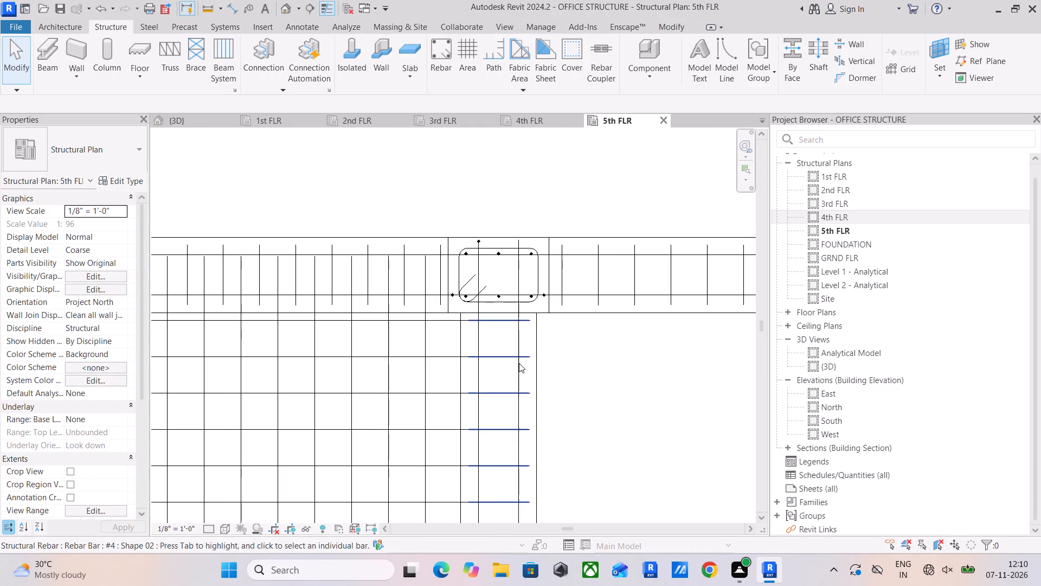
# Shorten the east end of the large bay's north beam stirrup set on 5th FLR to line up with the last north-south slab bar.
pyautogui.click(436, 279)
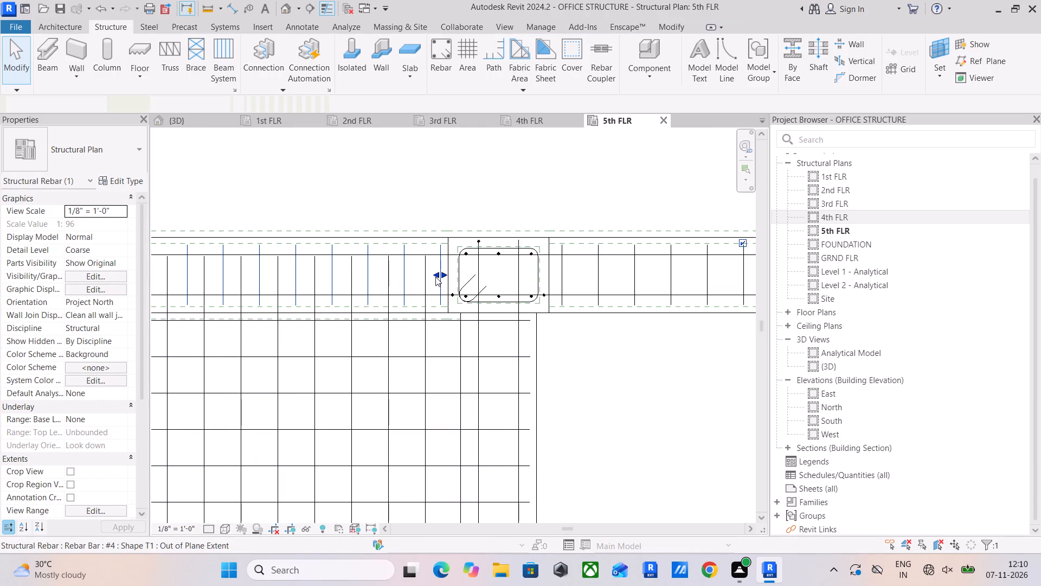
pyautogui.moveTo(435, 275); pyautogui.dragTo(429, 277)
# Adjust the west end of the 5th FLR north beam stirrup set to line up with the first north-south slab bar beyond the column.
pyautogui.scroll(-5, 363, 358)
pyautogui.moveTo(363, 358); pyautogui.dragTo(764, 349, button='middle')
pyautogui.scroll(14, 204, 287)
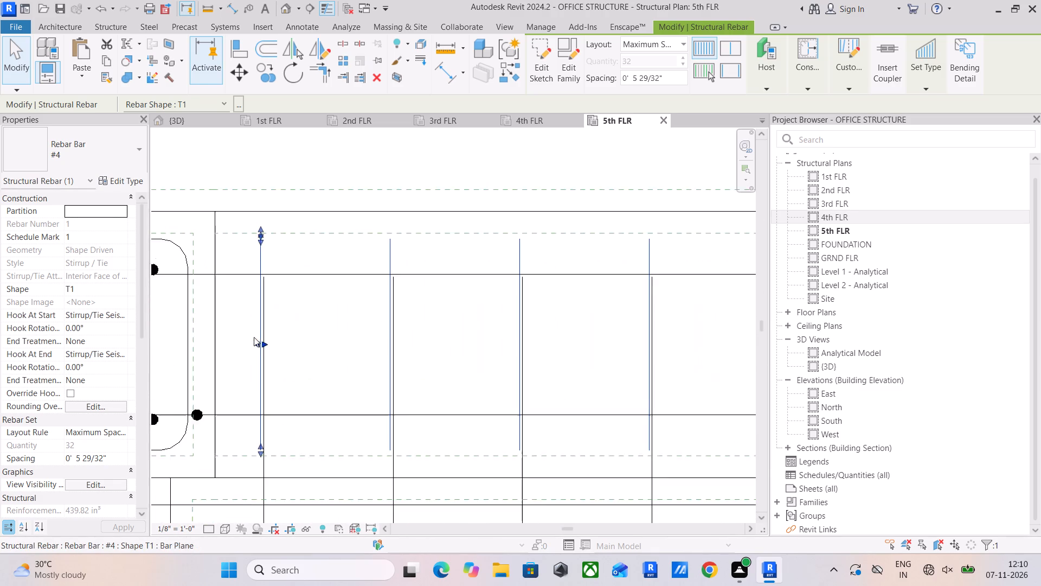
pyautogui.scroll(1, 254, 337)
pyautogui.moveTo(265, 343); pyautogui.dragTo(271, 343)
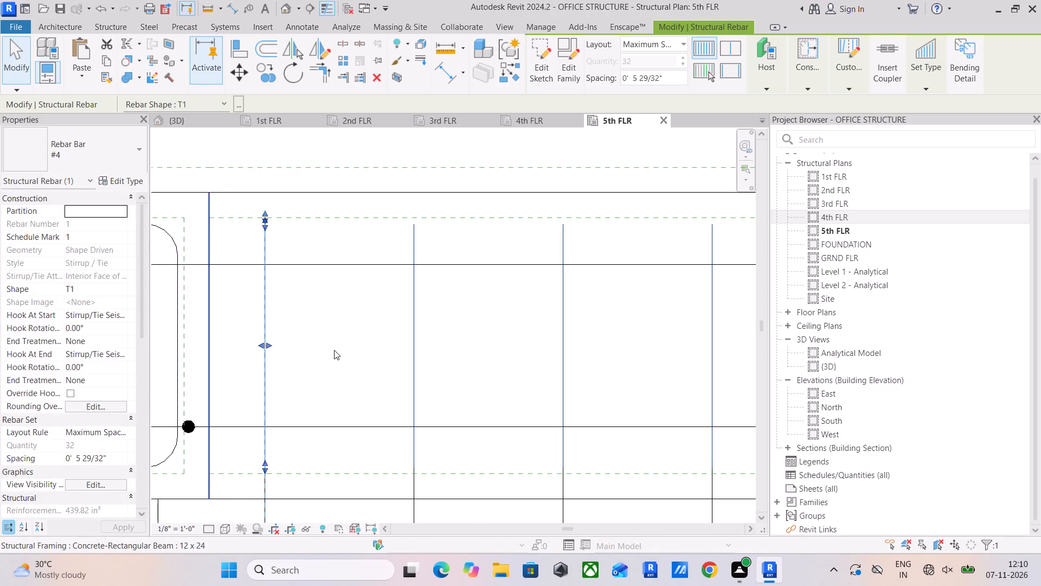
pyautogui.click(334, 350)
# Extend the north end of the large bay's west beam stirrup set on 5th FLR to line up with the first east-west slab bar.
pyautogui.scroll(-11, 335, 349)
pyautogui.moveTo(375, 360); pyautogui.dragTo(292, 371, button='middle')
pyautogui.scroll(-4, 304, 371)
pyautogui.moveTo(316, 372); pyautogui.dragTo(559, 341, button='middle')
pyautogui.scroll(-3, 551, 347)
pyautogui.moveTo(544, 360); pyautogui.dragTo(543, 342, button='middle')
pyautogui.scroll(14, 469, 353)
pyautogui.click(540, 329)
pyautogui.moveTo(548, 325); pyautogui.dragTo(548, 317)
# Shorten the south end of the 5th FLR west beam stirrup set to line up with the last east-west slab bar above the column.
pyautogui.scroll(-5, 457, 359)
pyautogui.moveTo(472, 270); pyautogui.dragTo(470, 253, button='middle')
pyautogui.scroll(1, 470, 261)
pyautogui.scroll(-6, 502, 419)
pyautogui.moveTo(503, 419); pyautogui.dragTo(525, 365, button='middle')
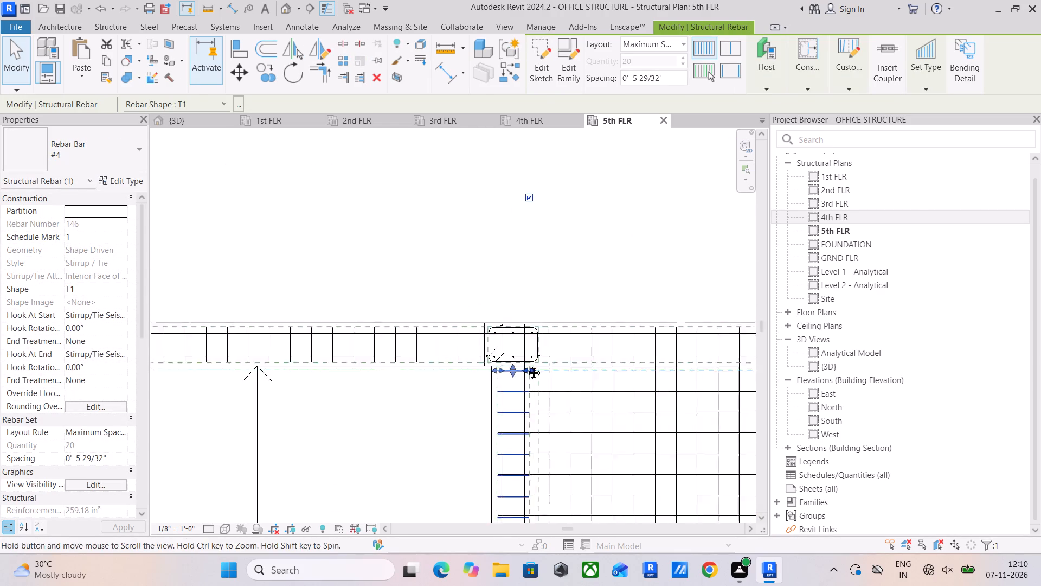
pyautogui.moveTo(525, 365); pyautogui.dragTo(510, 201, button='middle')
pyautogui.scroll(-4, 530, 395)
pyautogui.moveTo(535, 409); pyautogui.dragTo(532, 199, button='middle')
pyautogui.scroll(15, 537, 297)
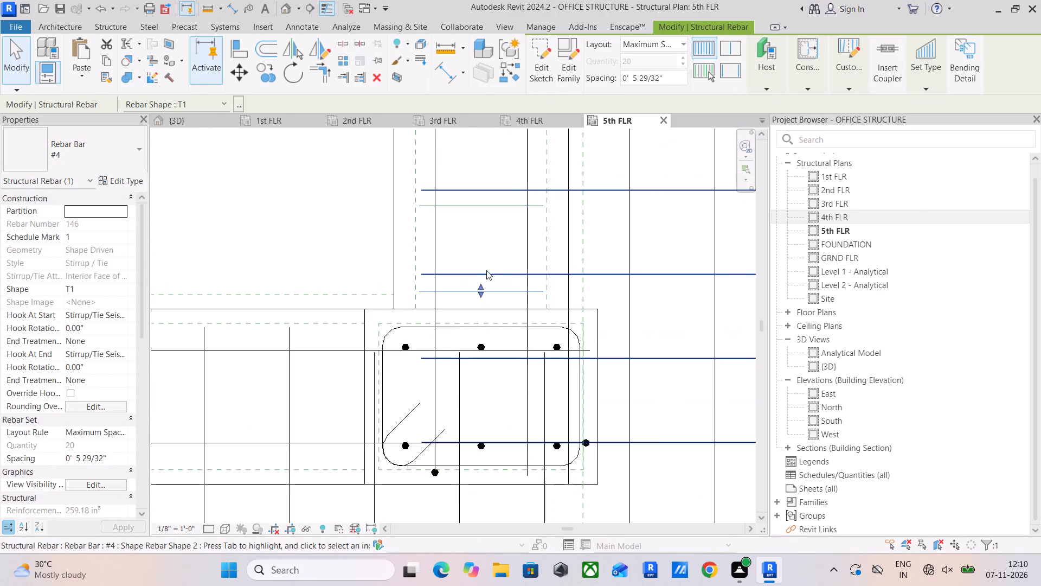
pyautogui.moveTo(479, 290); pyautogui.dragTo(485, 276)
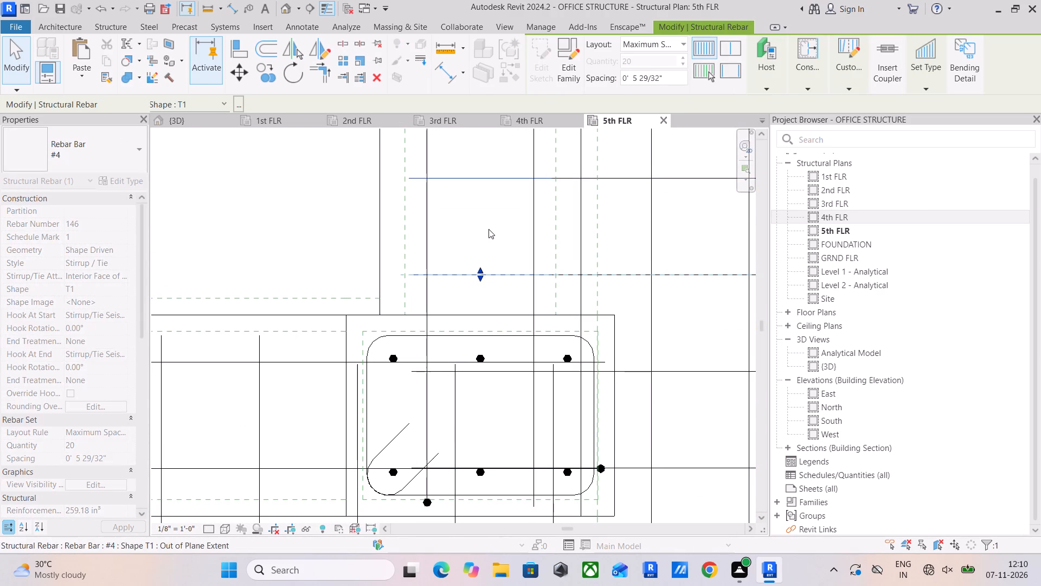
pyautogui.click(489, 228)
# Review the 5th FLR slab bars and beam stirrups across the bays for areas that still need reinforcement or alignment.
pyautogui.scroll(-5, 489, 228)
pyautogui.moveTo(424, 330); pyautogui.dragTo(446, 283, button='middle')
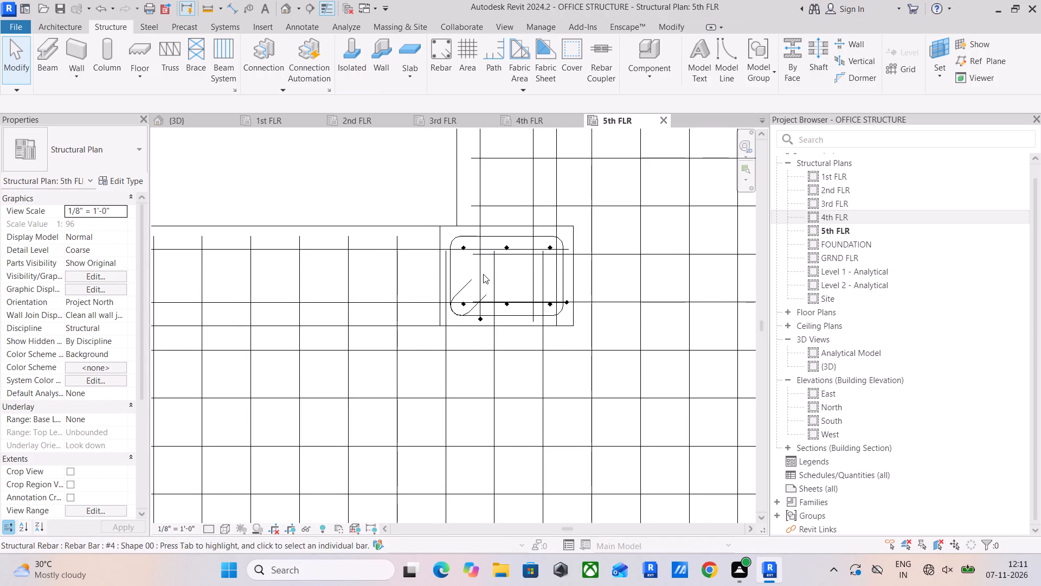
pyautogui.scroll(-11, 534, 367)
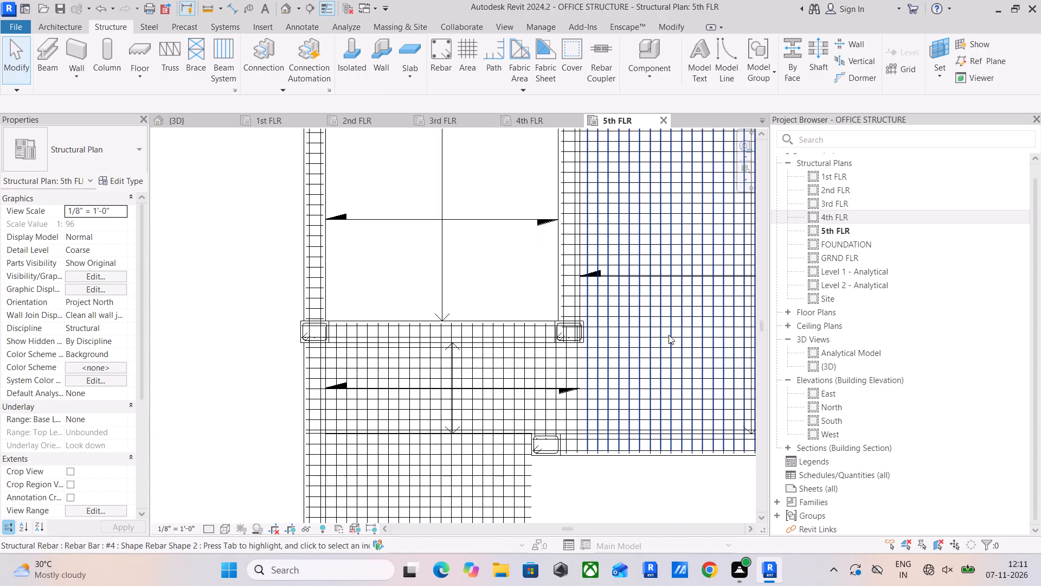
pyautogui.moveTo(669, 335); pyautogui.dragTo(402, 391, button='middle')
pyautogui.scroll(-1, 427, 375)
pyautogui.moveTo(618, 386); pyautogui.dragTo(568, 273, button='middle')
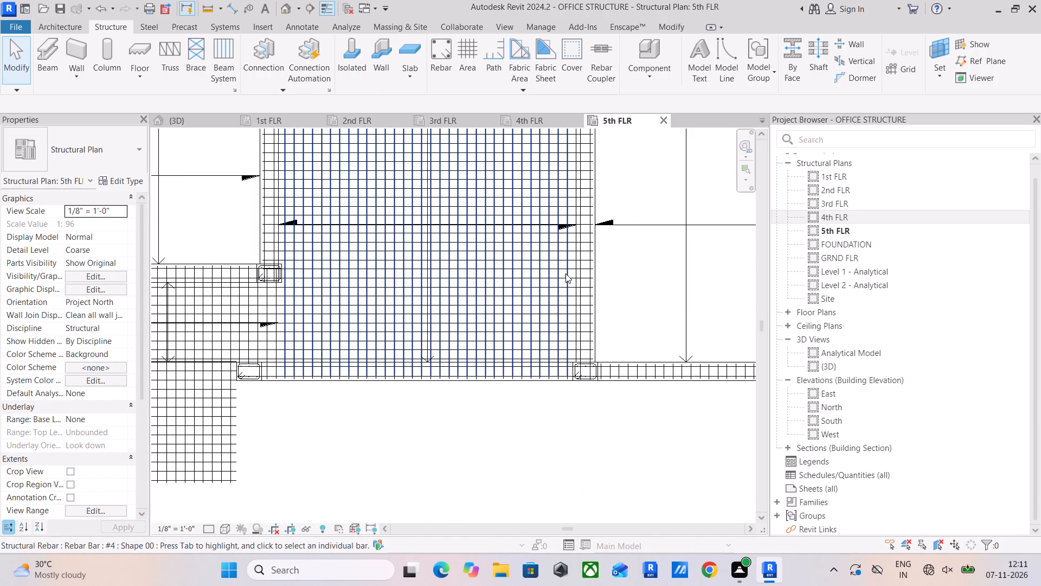
pyautogui.scroll(6, 633, 352)
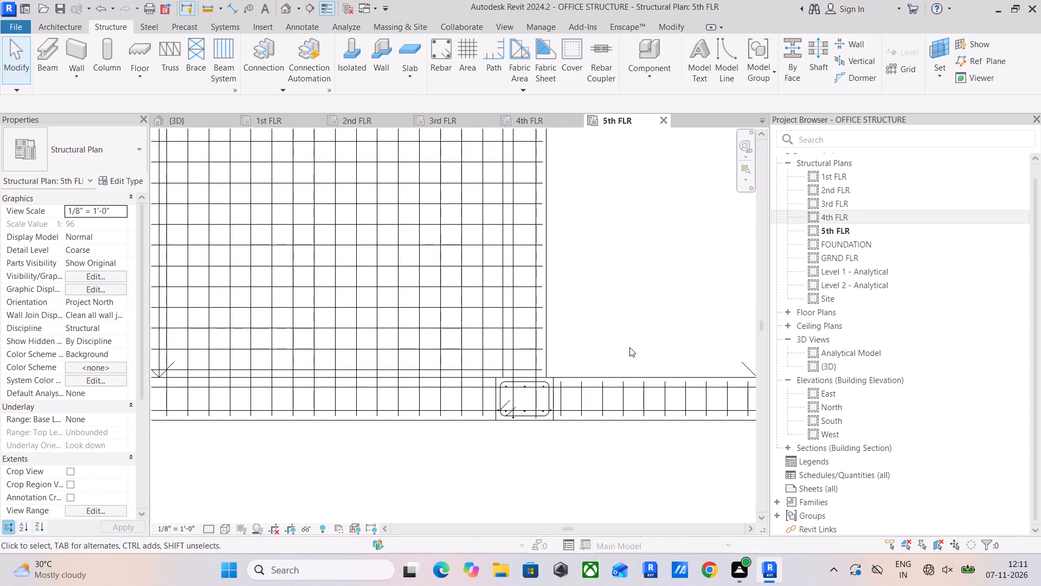
pyautogui.scroll(6, 454, 410)
pyautogui.scroll(-5, 561, 393)
pyautogui.moveTo(574, 392); pyautogui.dragTo(417, 397, button='middle')
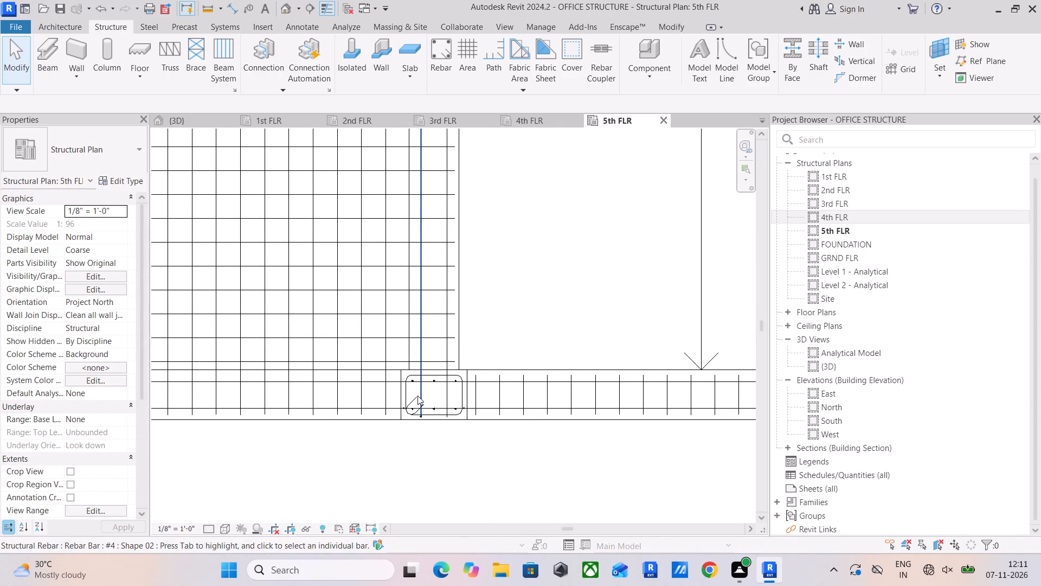
pyautogui.scroll(-6, 417, 396)
pyautogui.moveTo(422, 396); pyautogui.dragTo(726, 330, button='middle')
pyautogui.moveTo(435, 393); pyautogui.dragTo(755, 385, button='middle')
pyautogui.scroll(5, 431, 285)
pyautogui.scroll(-6, 429, 283)
pyautogui.scroll(-3, 492, 301)
pyautogui.moveTo(526, 322); pyautogui.dragTo(466, 423, button='middle')
pyautogui.scroll(1, 525, 327)
# Copy both slab rebar sets of the bay east of the large bay from 3rd FLR to levels 4th FLR and 5th FLR.
pyautogui.click(436, 115)
pyautogui.scroll(-2, 383, 283)
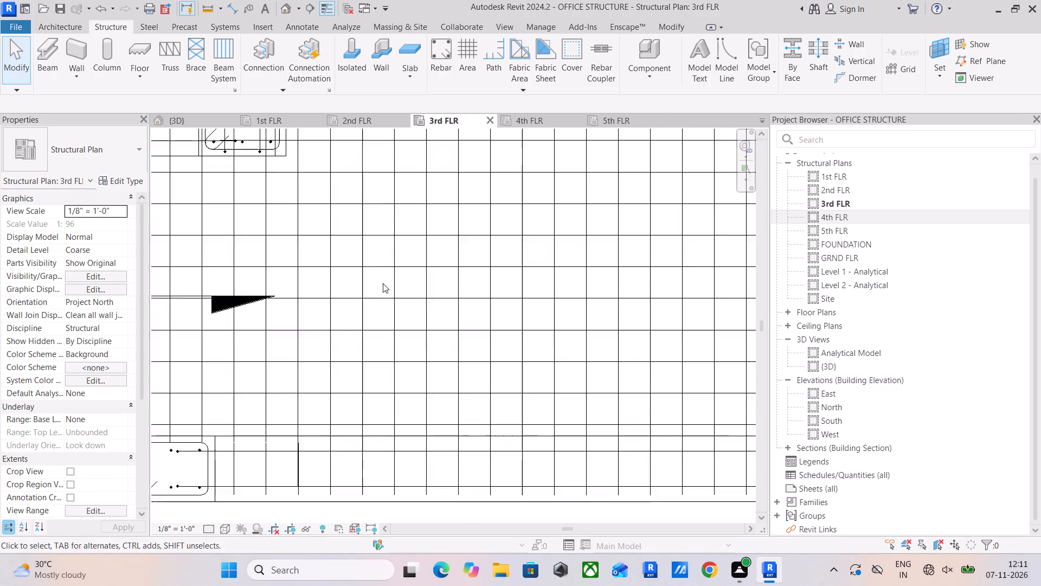
pyautogui.scroll(-9, 383, 283)
pyautogui.moveTo(401, 278); pyautogui.dragTo(223, 333, button='middle')
pyautogui.scroll(13, 564, 333)
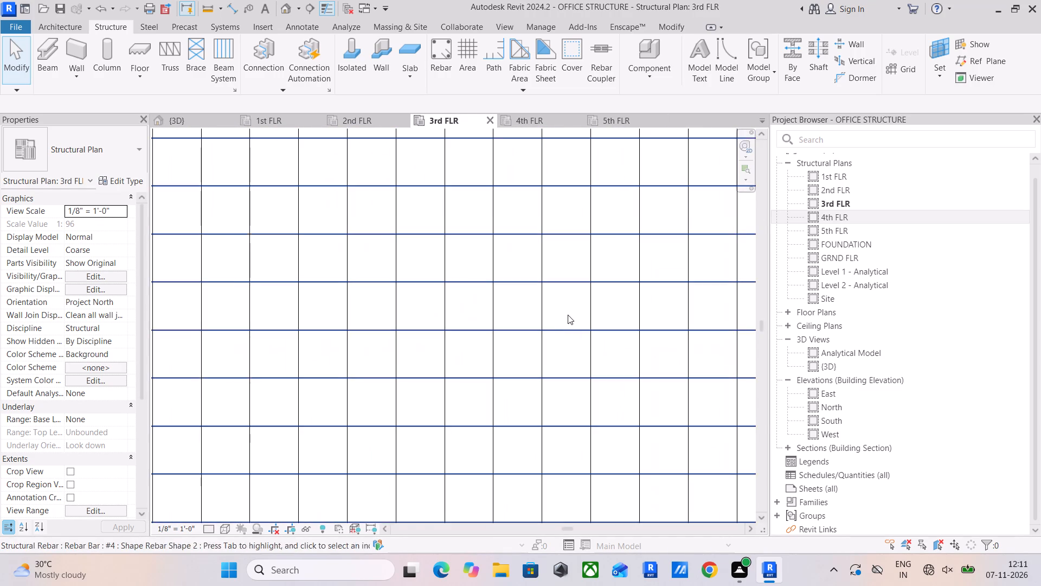
pyautogui.moveTo(568, 309); pyautogui.dragTo(512, 352)
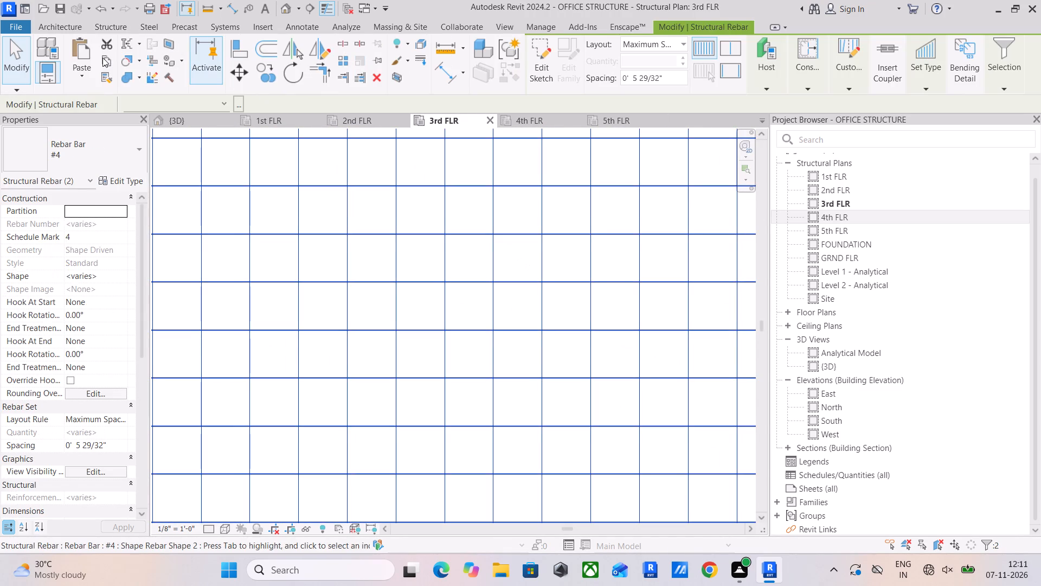
pyautogui.doubleClick(102, 58)
pyautogui.click(86, 69)
pyautogui.click(131, 126)
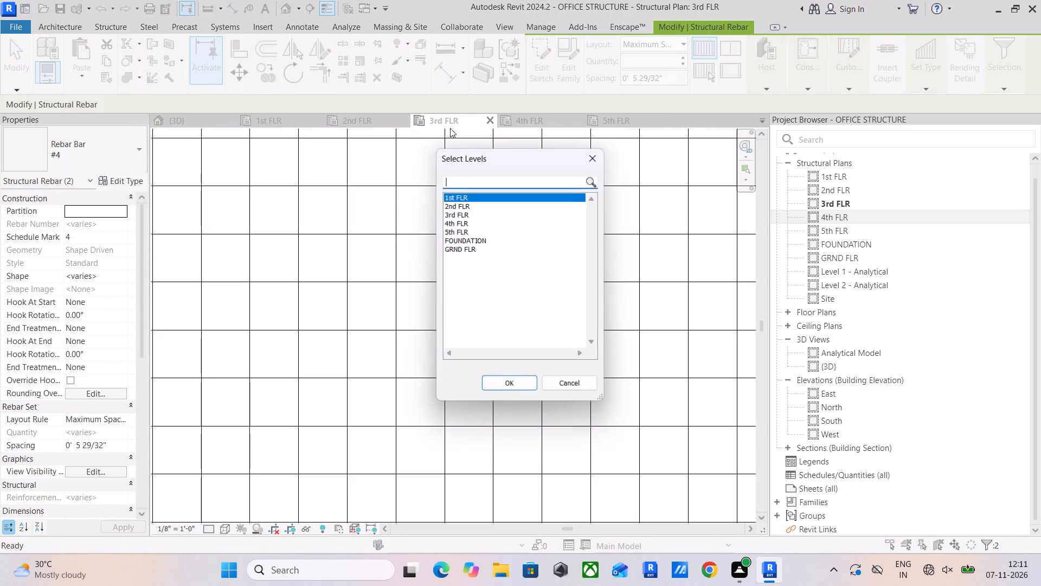
pyautogui.moveTo(465, 220); pyautogui.dragTo(463, 231)
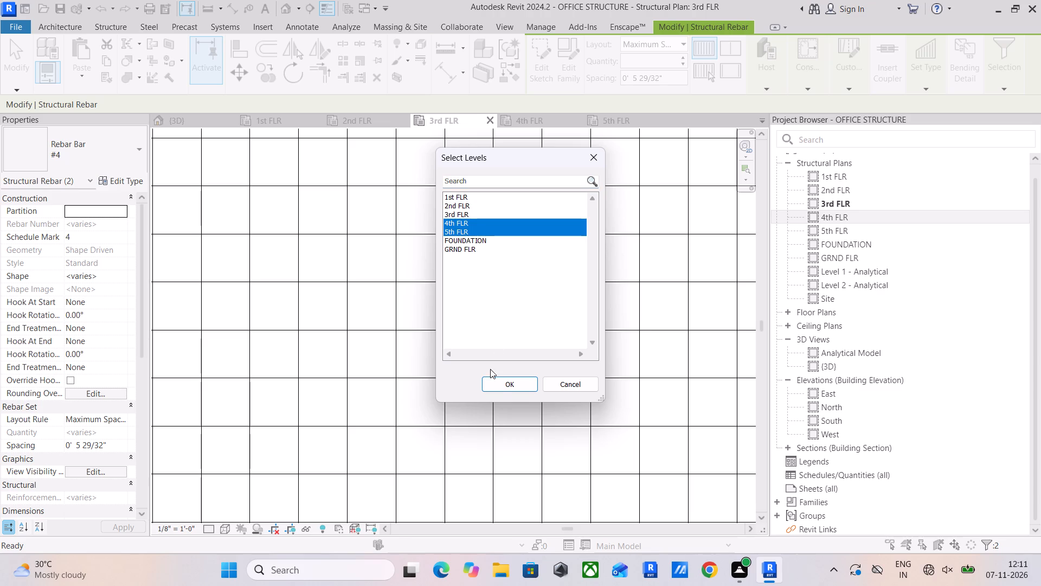
pyautogui.click(497, 382)
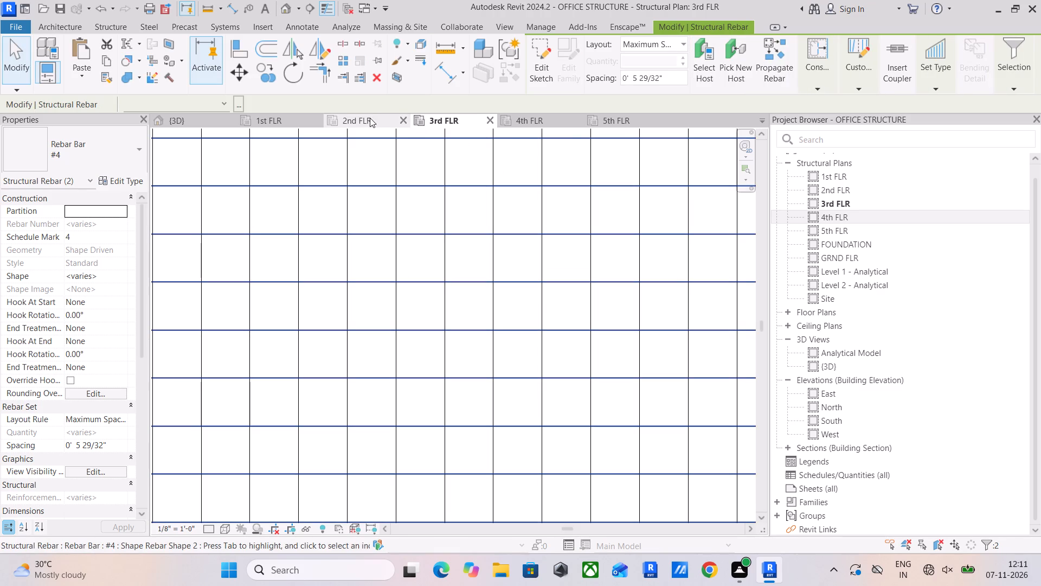
# On 4th FLR, align the west end of the east bay's south beam stirrup set with the first north-south slab bar.
pyautogui.click(528, 126)
pyautogui.scroll(-5, 591, 282)
pyautogui.moveTo(590, 285); pyautogui.dragTo(425, 262, button='middle')
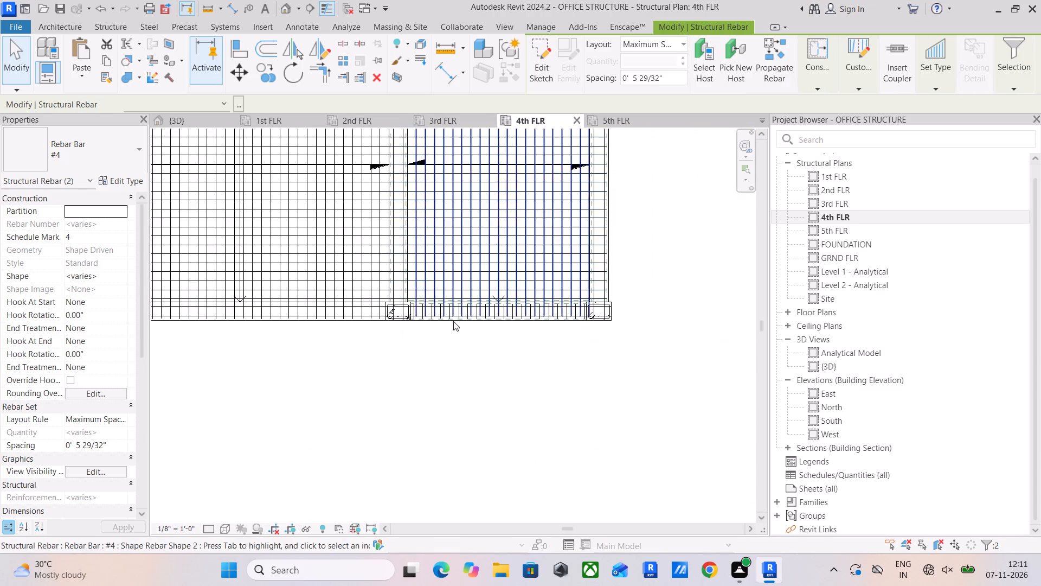
pyautogui.scroll(7, 453, 321)
pyautogui.scroll(5, 350, 303)
pyautogui.click(358, 289)
pyautogui.moveTo(356, 291); pyautogui.dragTo(363, 291)
# Shorten the east end of the 4th FLR east bay's south beam stirrup set to the last north-south slab bar before the corner column.
pyautogui.scroll(-5, 455, 300)
pyautogui.moveTo(596, 294); pyautogui.dragTo(87, 297, button='middle')
pyautogui.scroll(4, 318, 297)
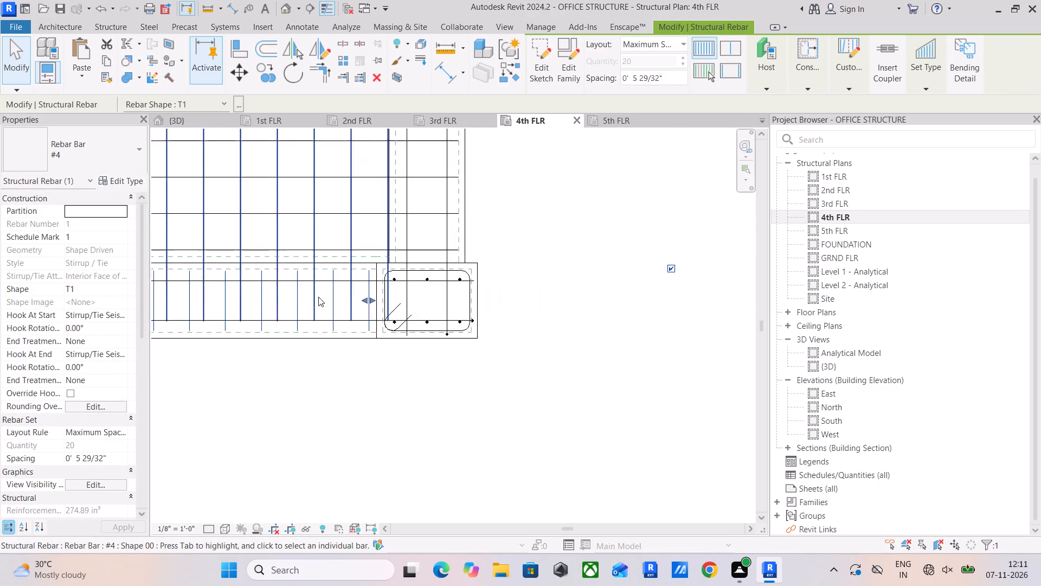
pyautogui.scroll(2, 318, 297)
pyautogui.scroll(1, 362, 301)
pyautogui.moveTo(398, 306); pyautogui.dragTo(367, 311)
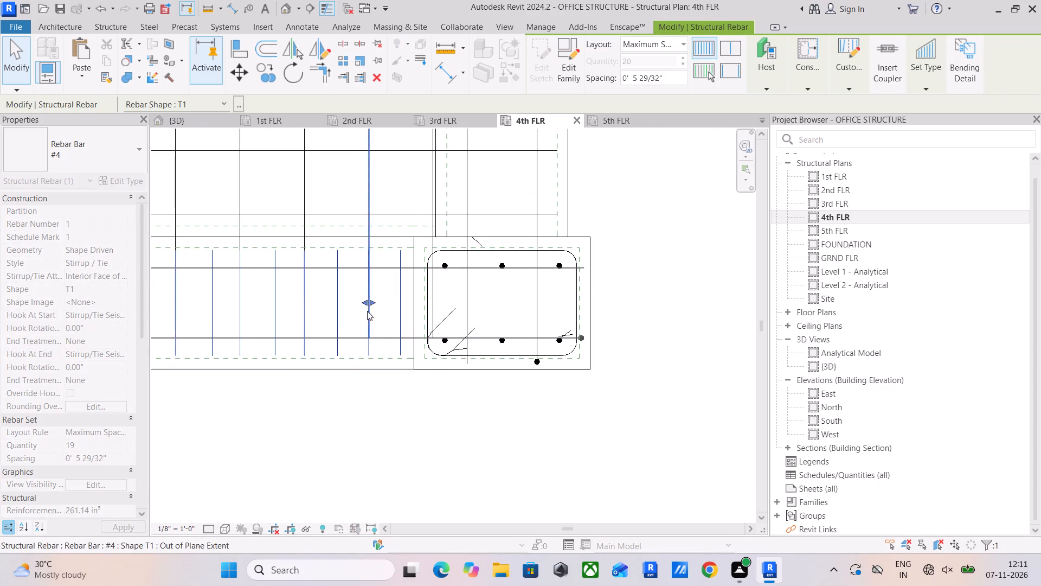
# On 4th FLR, shorten the east end of the east bay's north beam stirrup set to the last north-south slab bar before the corner column.
pyautogui.click(385, 300)
pyautogui.scroll(-4, 452, 250)
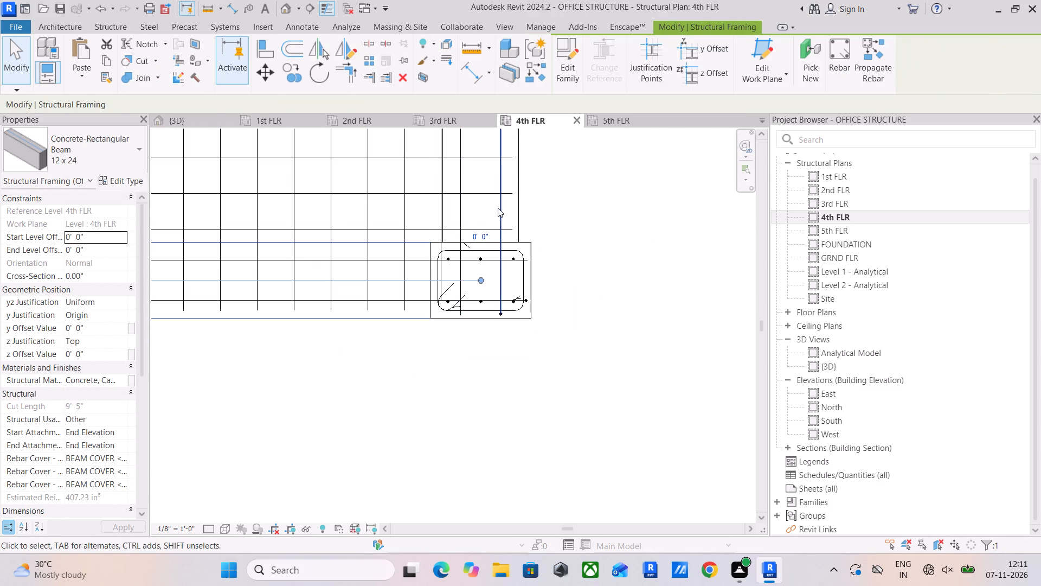
pyautogui.click(487, 193)
pyautogui.scroll(-6, 481, 203)
pyautogui.moveTo(483, 218); pyautogui.dragTo(490, 497, button='middle')
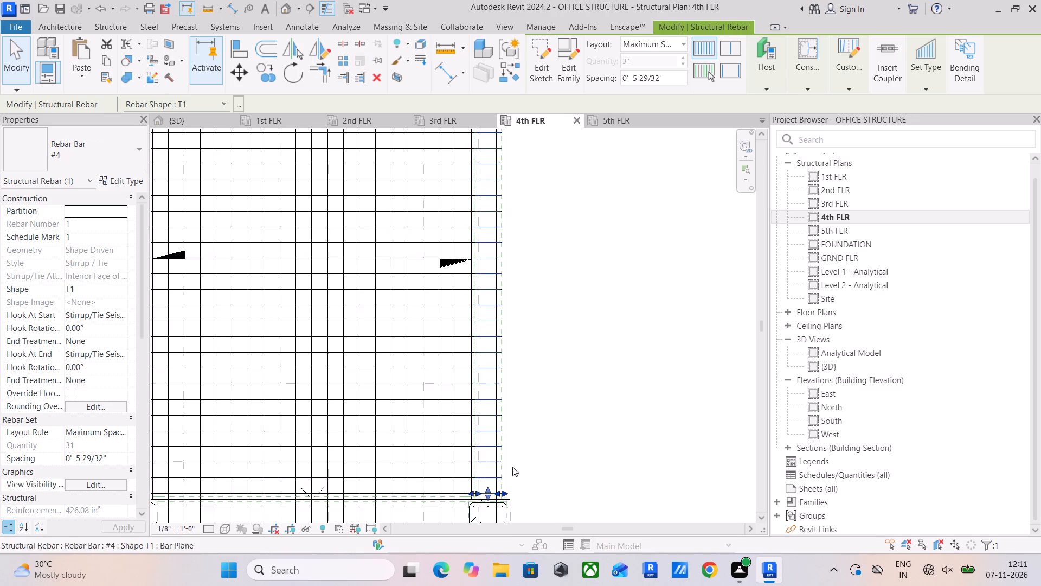
pyautogui.moveTo(530, 337); pyautogui.dragTo(528, 455, button='middle')
pyautogui.moveTo(525, 326); pyautogui.dragTo(534, 368, button='middle')
pyautogui.scroll(5, 490, 190)
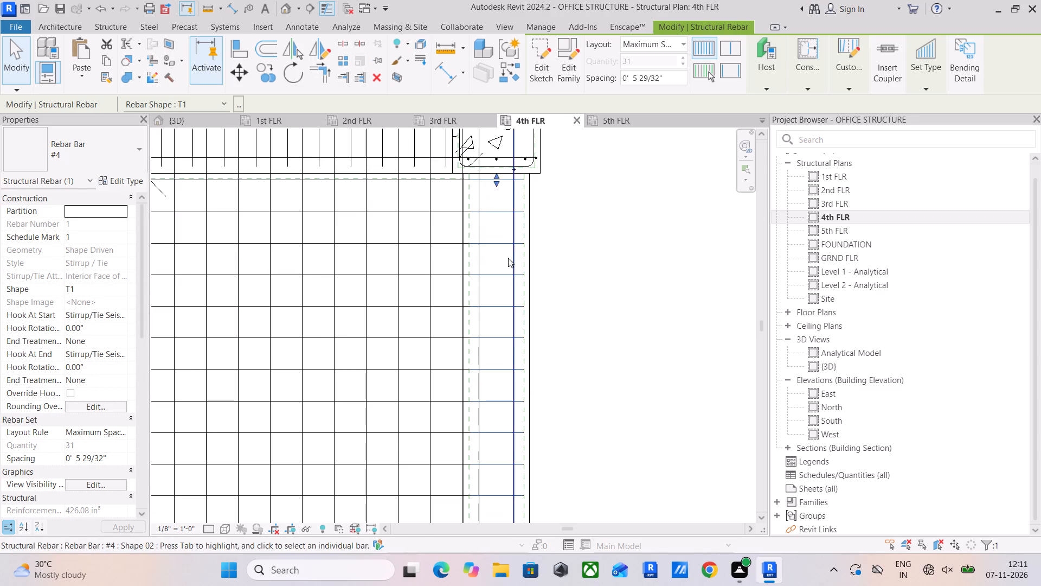
pyautogui.scroll(-5, 510, 260)
pyautogui.moveTo(577, 256); pyautogui.dragTo(609, 230, button='middle')
pyautogui.moveTo(562, 189); pyautogui.dragTo(555, 349, button='middle')
pyautogui.scroll(9, 504, 310)
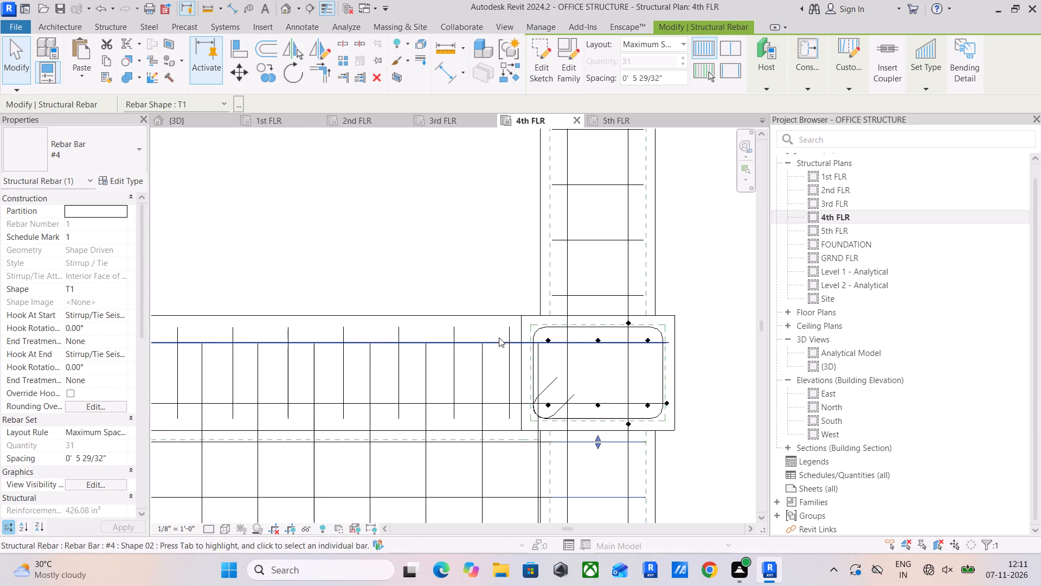
pyautogui.click(505, 353)
pyautogui.moveTo(507, 371); pyautogui.dragTo(487, 373)
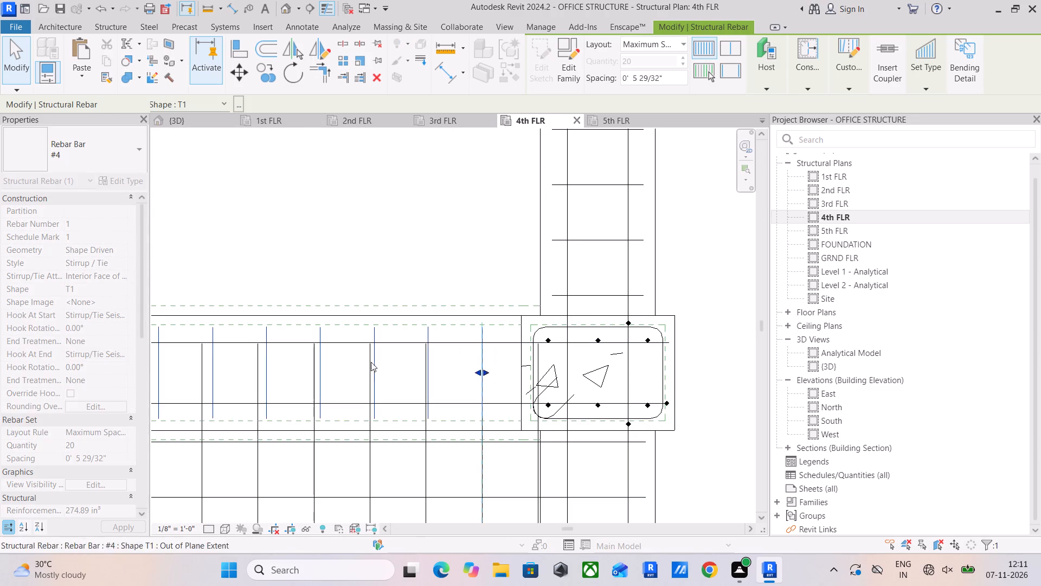
# Align the west end of the 4th FLR east bay's north beam stirrup set with the first north-south slab bar.
pyautogui.scroll(-4, 320, 360)
pyautogui.moveTo(320, 360); pyautogui.dragTo(773, 344, button='middle')
pyautogui.scroll(1, 774, 344)
pyautogui.scroll(5, 284, 351)
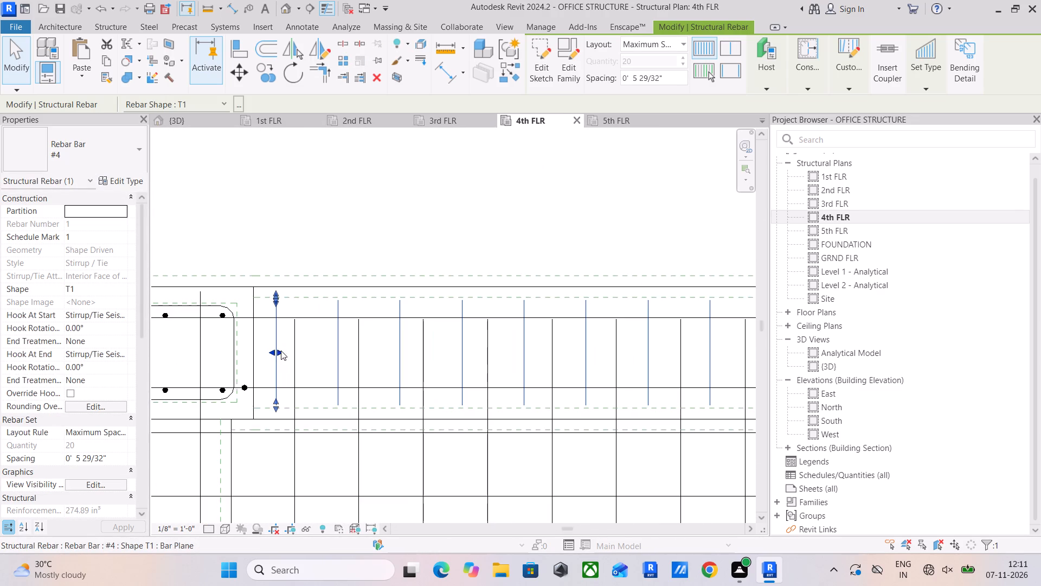
pyautogui.moveTo(279, 351); pyautogui.dragTo(292, 358)
pyautogui.click(319, 353)
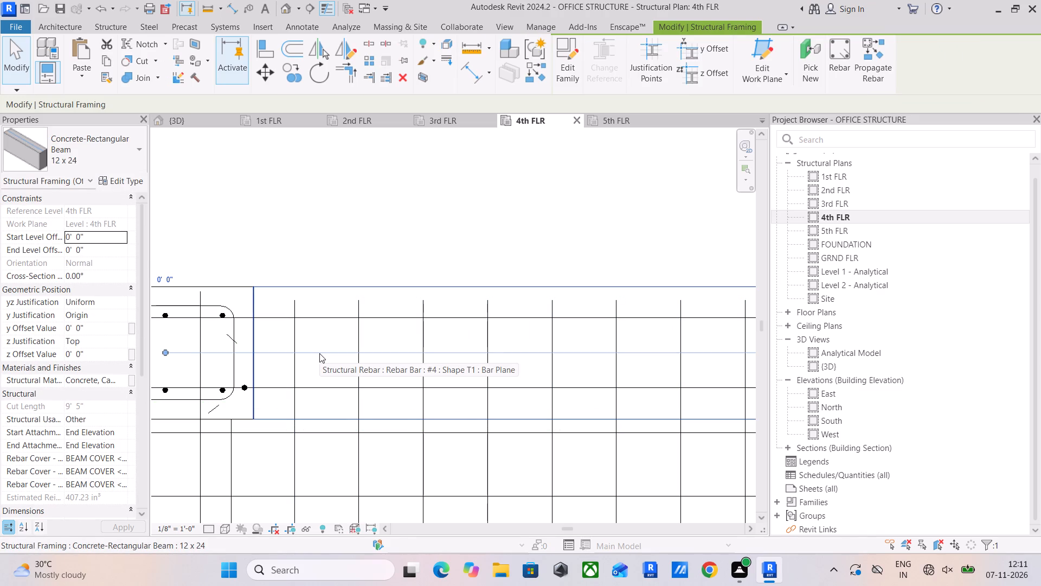
# Examine the 4th FLR north beam stirrups and the bays to the west for remaining misalignment or missing slab bars.
pyautogui.scroll(-6, 332, 350)
pyautogui.moveTo(344, 346); pyautogui.dragTo(494, 263, button='middle')
pyautogui.scroll(-5, 393, 308)
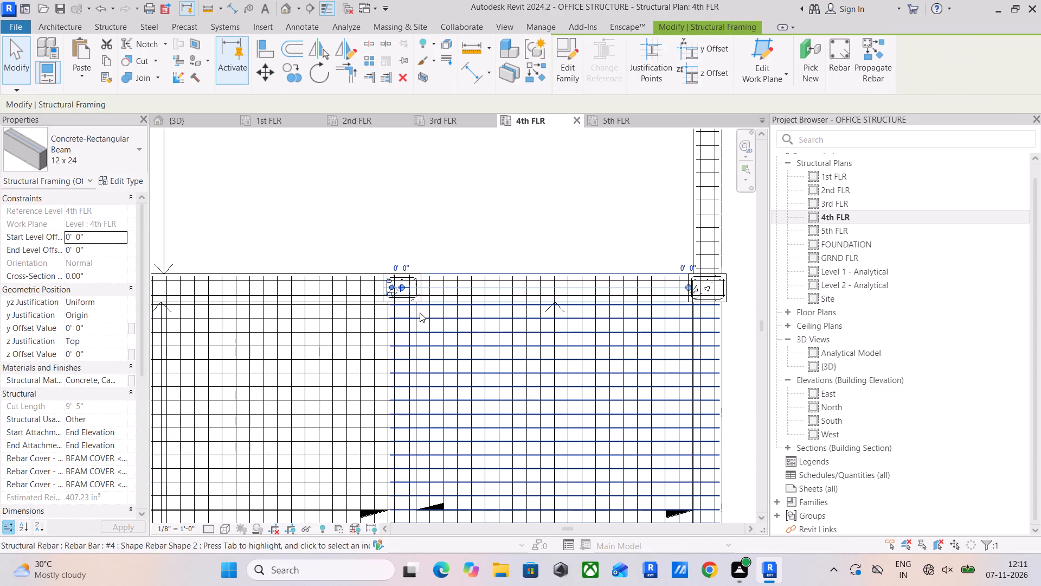
pyautogui.scroll(5, 357, 279)
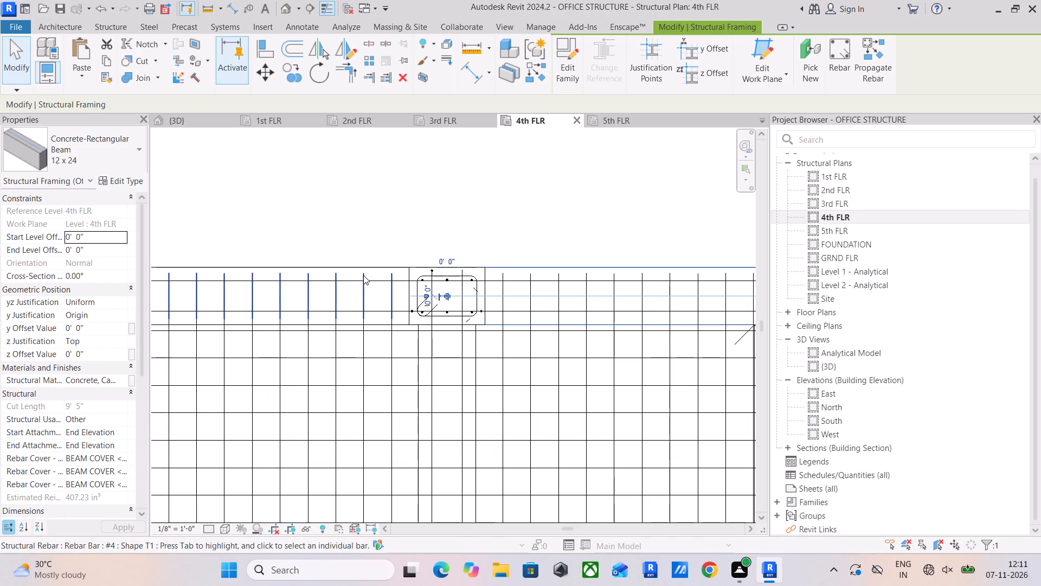
pyautogui.scroll(-9, 362, 275)
pyautogui.moveTo(564, 319); pyautogui.dragTo(589, 339, button='middle')
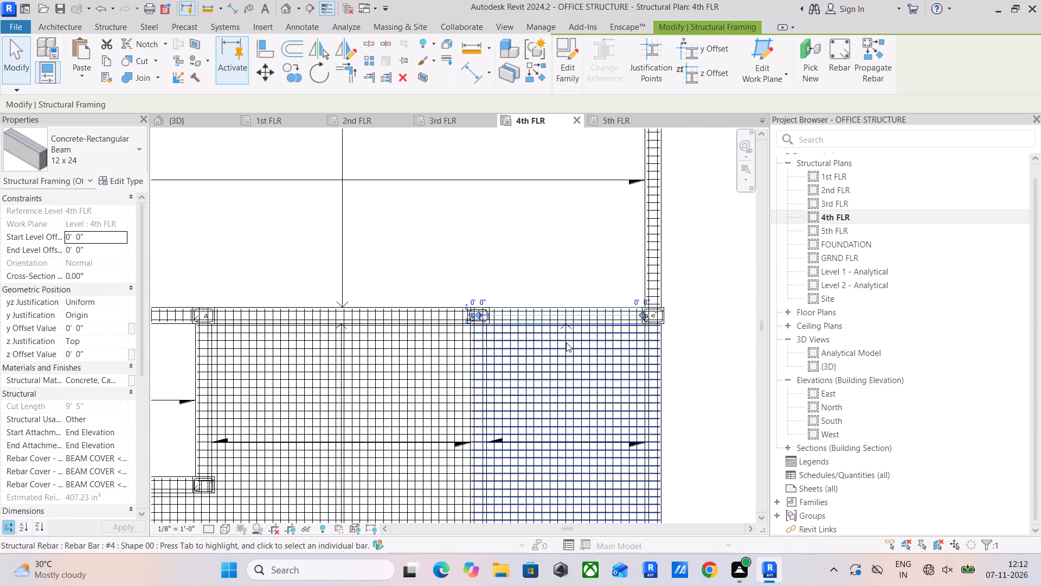
pyautogui.moveTo(300, 339); pyautogui.dragTo(506, 333, button='middle')
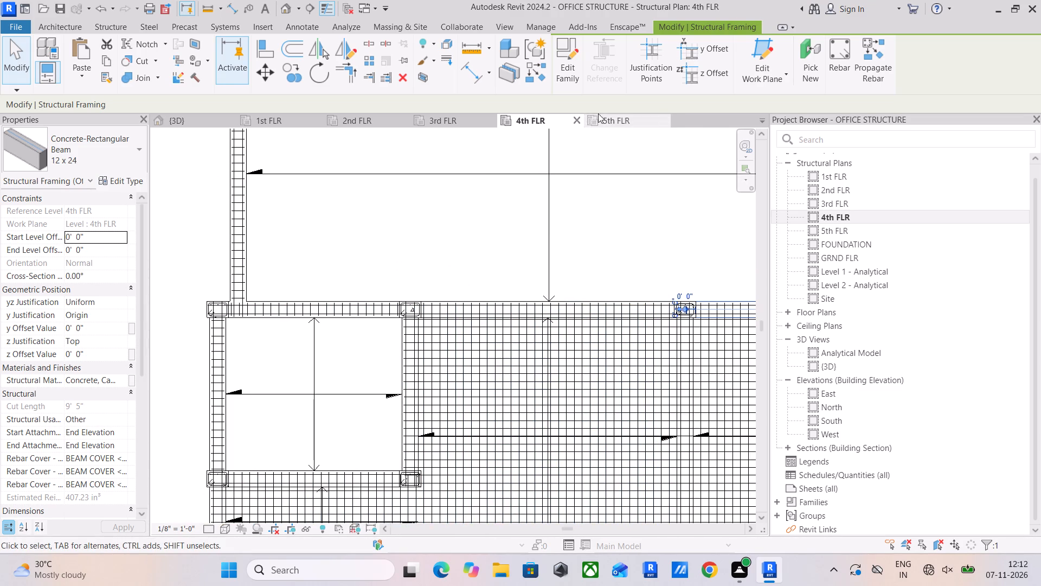
# On 5th FLR, align the west end of the east bay's north beam stirrup set with the first north-south slab bar.
pyautogui.click(603, 113)
pyautogui.click(605, 120)
pyautogui.moveTo(576, 322); pyautogui.dragTo(486, 422, button='middle')
pyautogui.scroll(5, 523, 275)
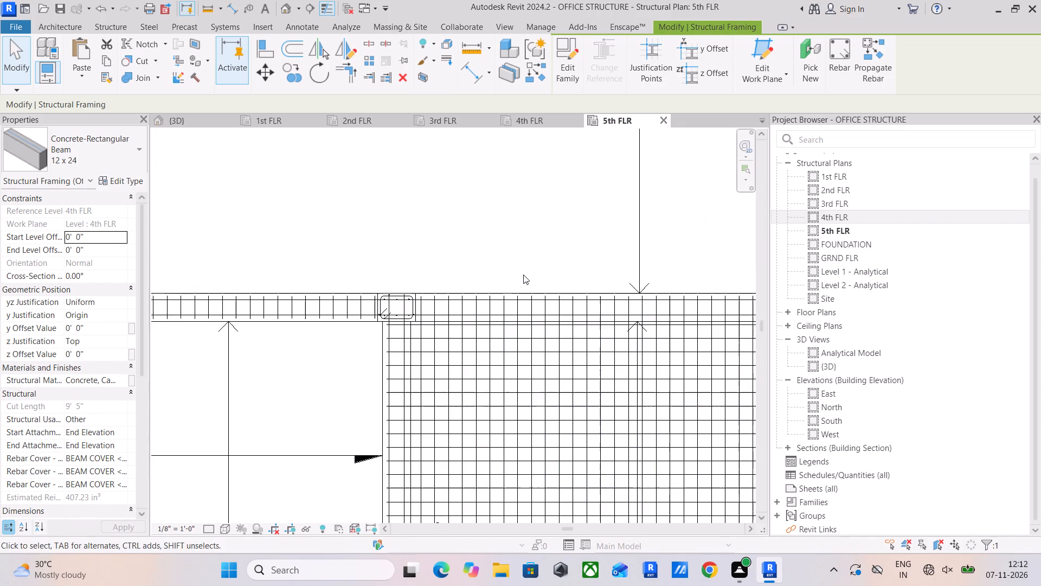
pyautogui.moveTo(519, 286); pyautogui.dragTo(134, 315, button='middle')
pyautogui.scroll(5, 603, 381)
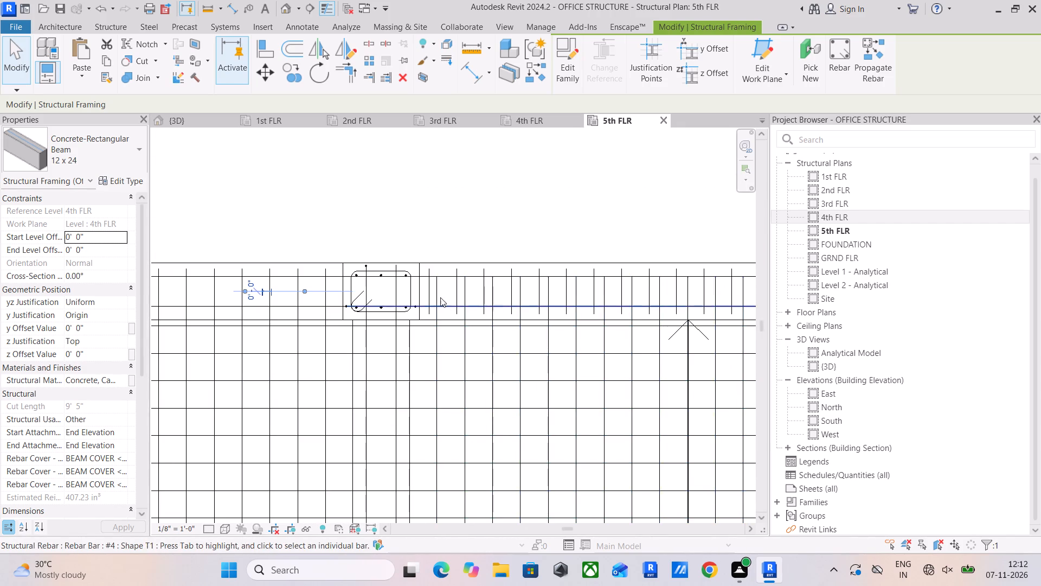
pyautogui.scroll(3, 435, 291)
pyautogui.click(424, 294)
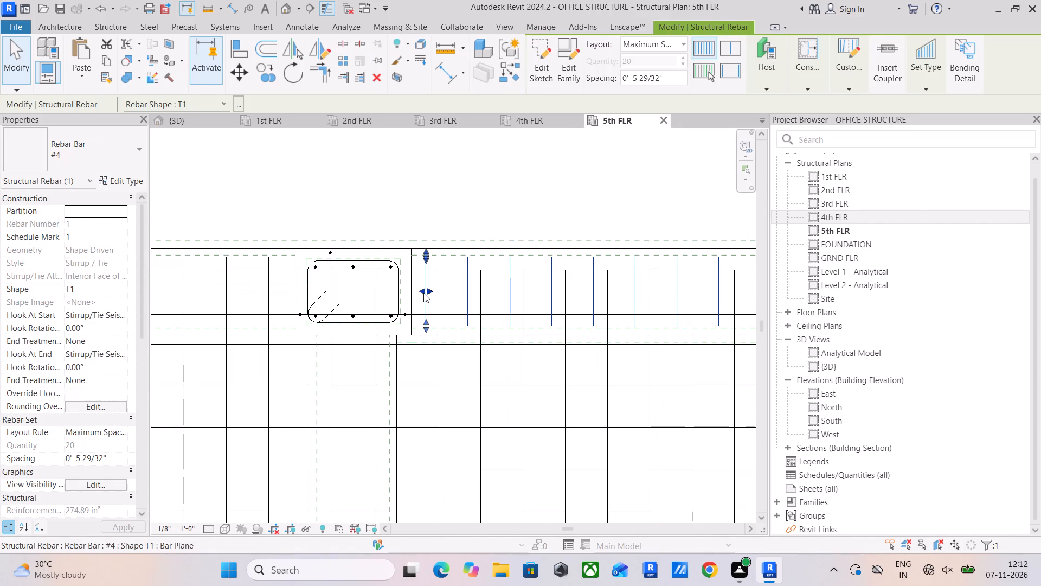
pyautogui.moveTo(430, 291); pyautogui.dragTo(448, 296)
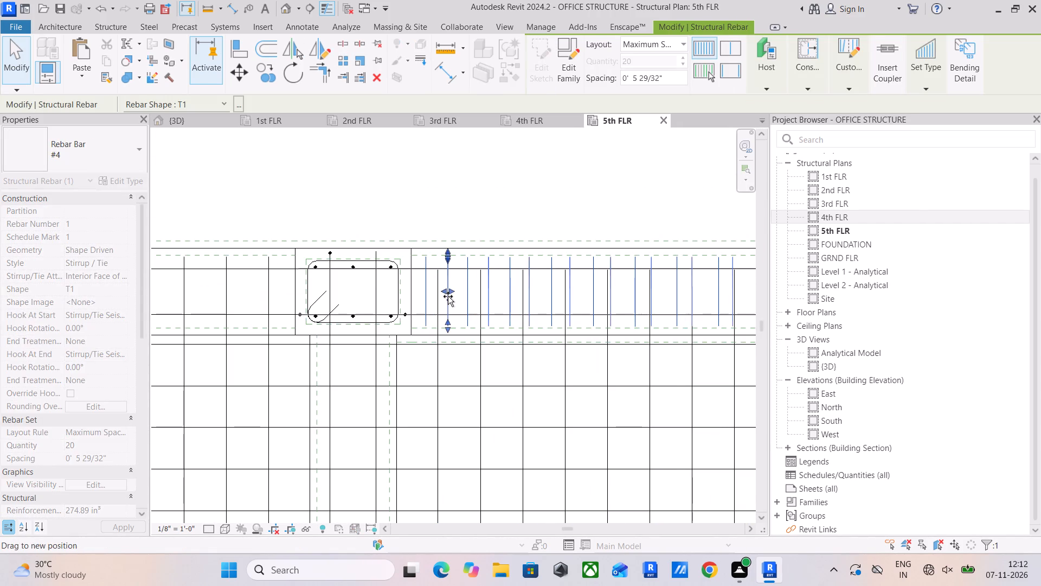
pyautogui.moveTo(448, 296); pyautogui.dragTo(442, 301)
# Shorten the east end of the 5th FLR east bay's north beam stirrup set to the last north-south slab bar before the corner column.
pyautogui.scroll(-5, 535, 319)
pyautogui.moveTo(573, 327); pyautogui.dragTo(267, 346, button='middle')
pyautogui.scroll(-5, 340, 345)
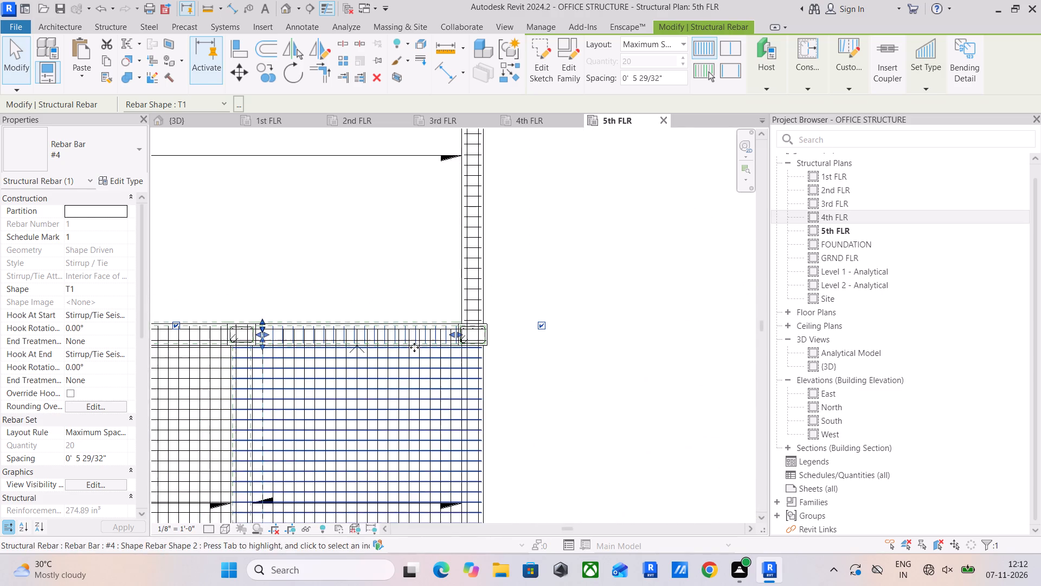
pyautogui.scroll(6, 415, 336)
pyautogui.scroll(9, 541, 328)
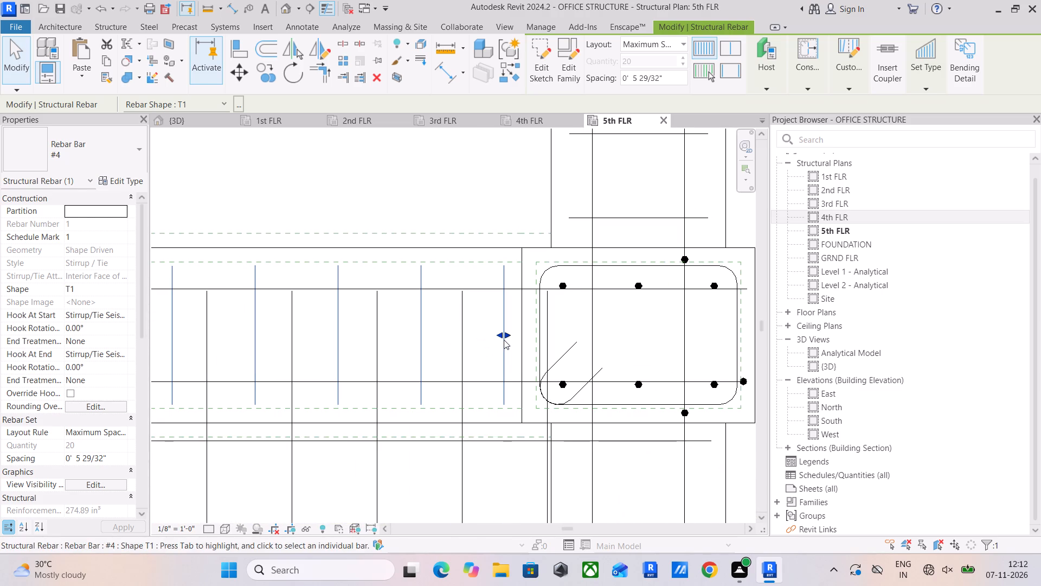
pyautogui.moveTo(499, 335); pyautogui.dragTo(460, 348)
pyautogui.moveTo(477, 333); pyautogui.dragTo(481, 336)
pyautogui.scroll(-5, 522, 361)
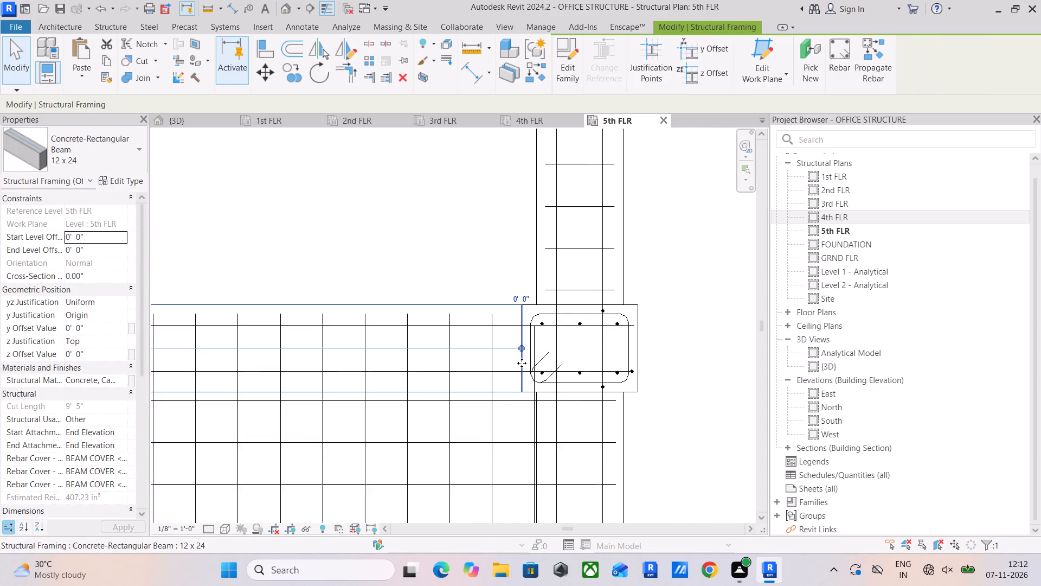
# Shorten the east end of the 5th FLR east bay's south beam stirrup set to the last north-south slab bar before the corner column.
pyautogui.moveTo(522, 364); pyautogui.dragTo(452, 218, button='middle')
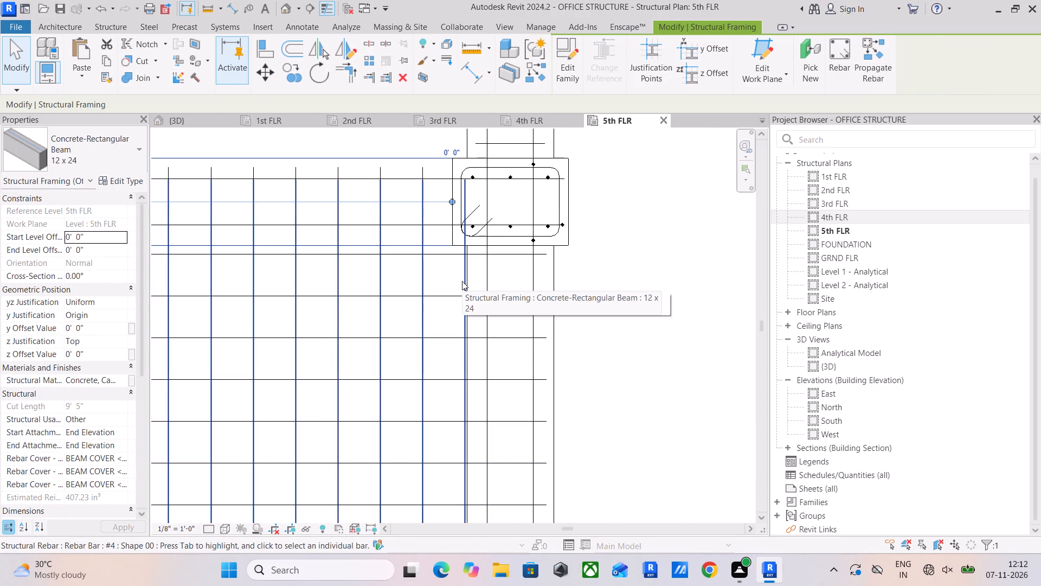
pyautogui.scroll(-9, 467, 308)
pyautogui.moveTo(482, 317); pyautogui.dragTo(578, 107, button='middle')
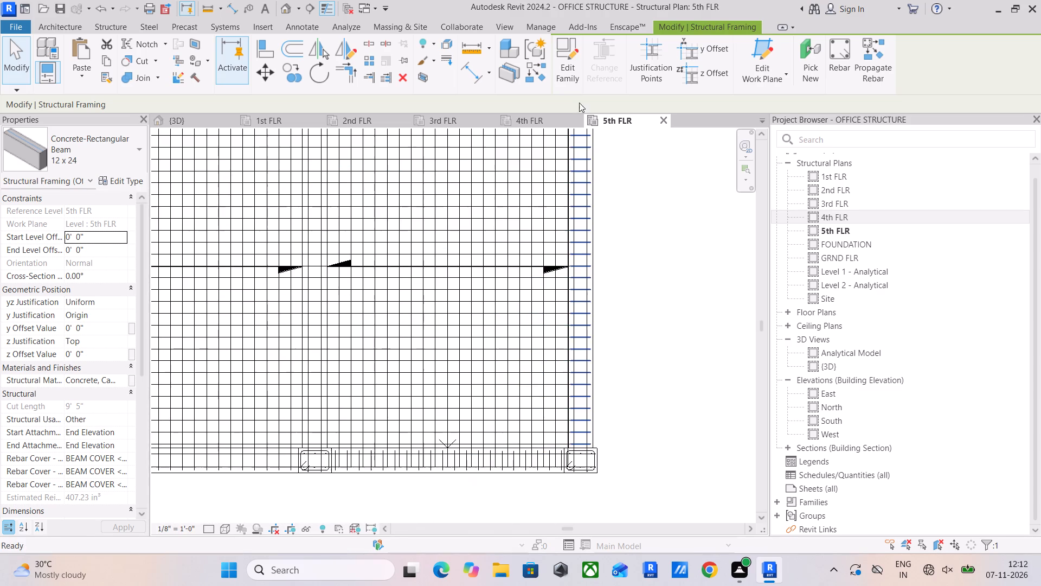
pyautogui.scroll(6, 562, 417)
pyautogui.moveTo(563, 414); pyautogui.dragTo(524, 232, button='middle')
pyautogui.scroll(10, 532, 342)
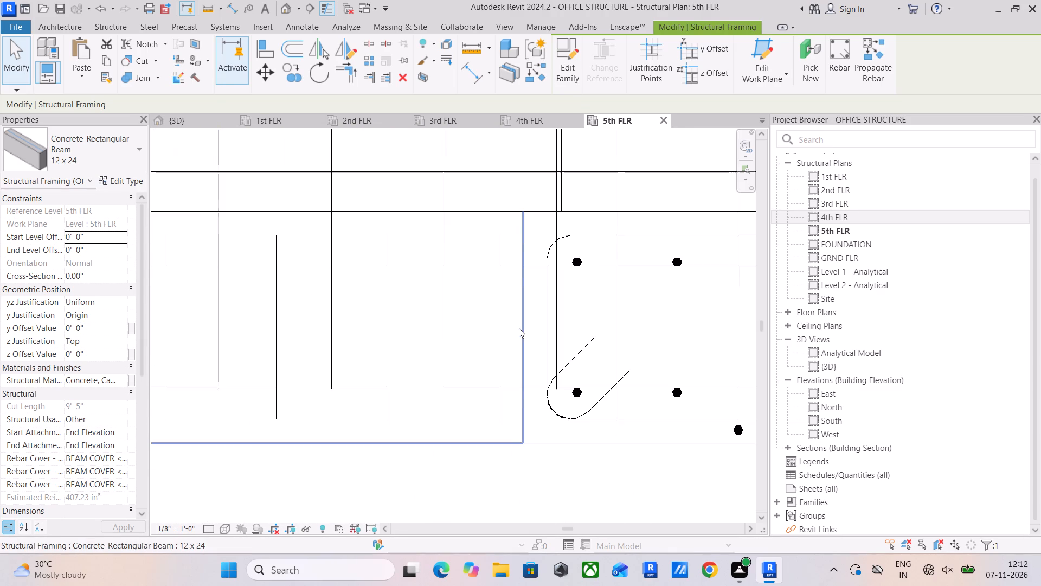
pyautogui.click(503, 333)
pyautogui.moveTo(496, 325); pyautogui.dragTo(436, 333)
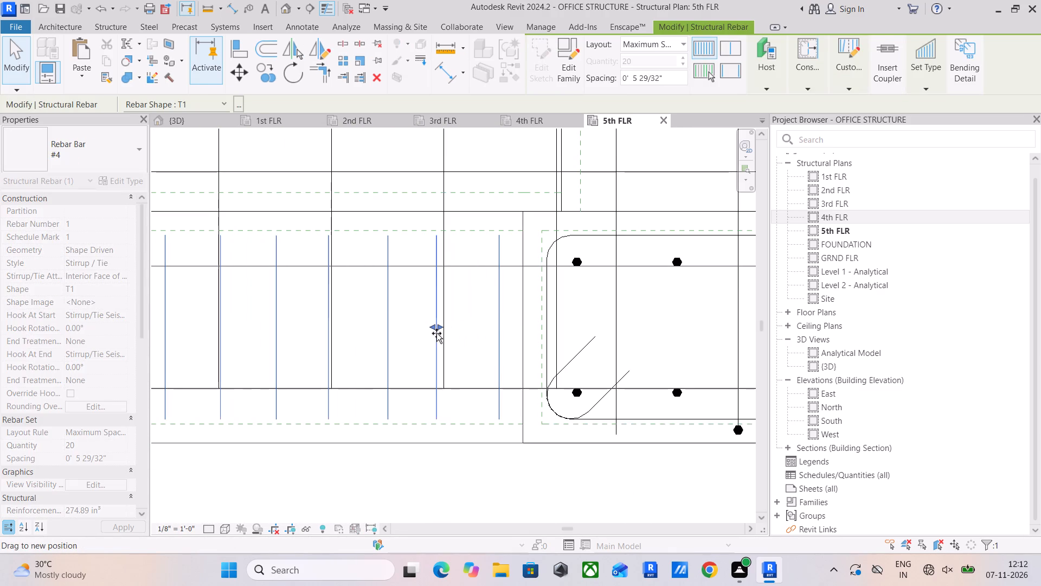
pyautogui.moveTo(436, 333); pyautogui.dragTo(442, 334)
# Align the west end of the 5th FLR east bay's south beam stirrup set with the first north-south slab bar.
pyautogui.scroll(-10, 425, 338)
pyautogui.moveTo(361, 327); pyautogui.dragTo(549, 327, button='middle')
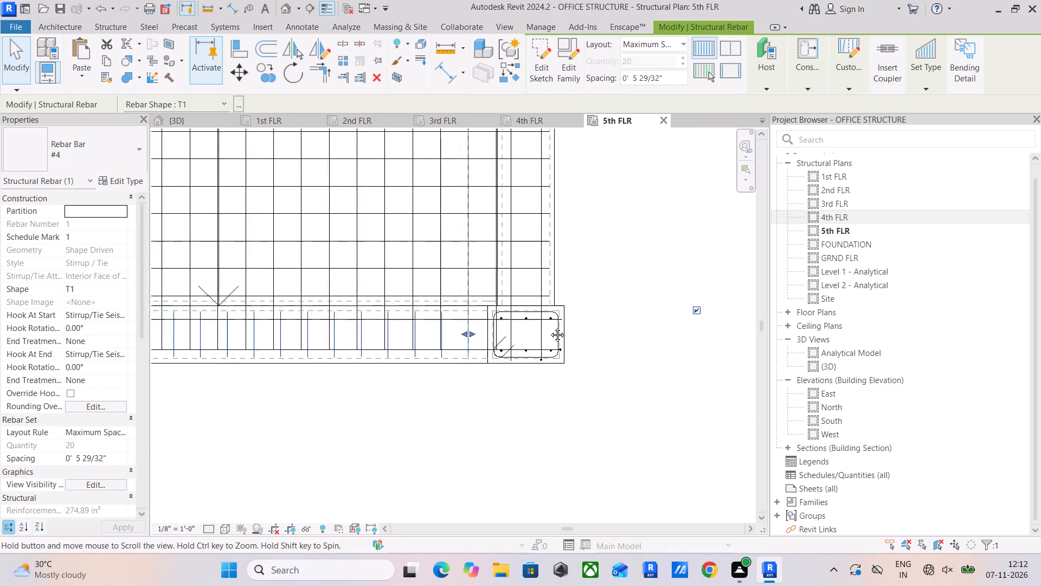
pyautogui.moveTo(549, 327); pyautogui.dragTo(667, 308, button='middle')
pyautogui.scroll(-5, 472, 284)
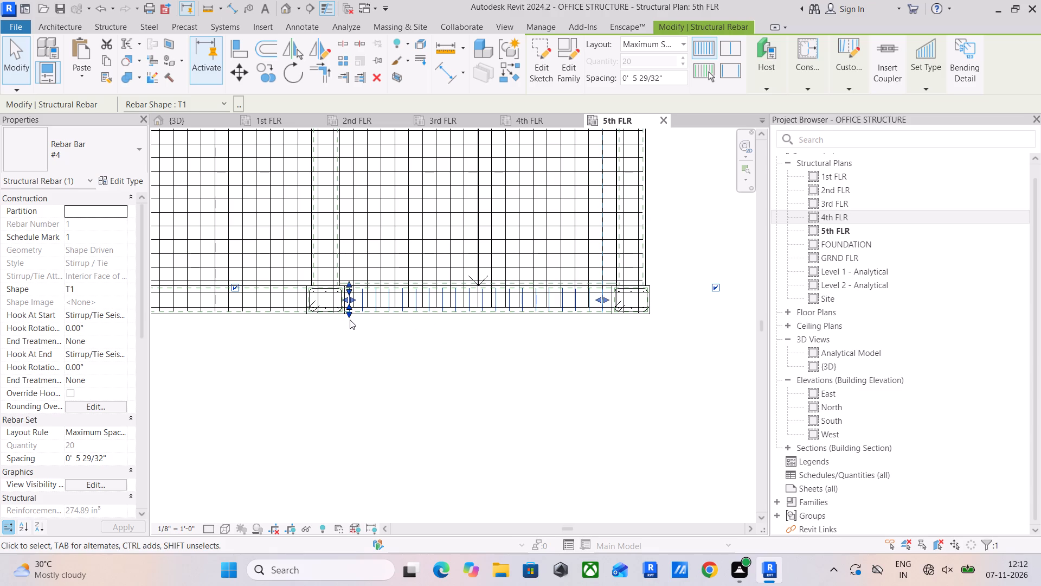
pyautogui.scroll(5, 335, 316)
pyautogui.scroll(6, 387, 274)
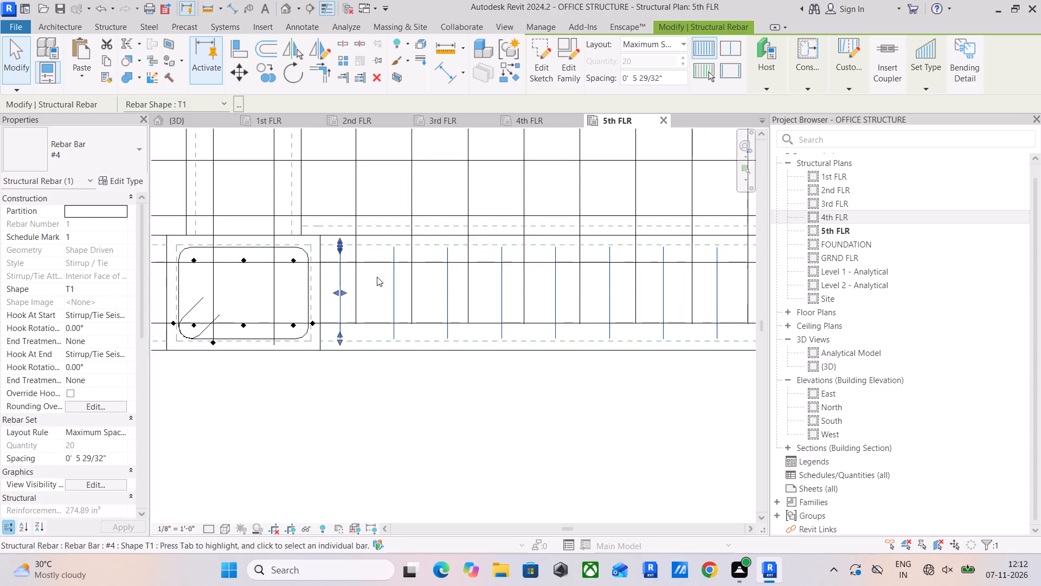
pyautogui.scroll(4, 377, 277)
pyautogui.moveTo(311, 308); pyautogui.dragTo(336, 308)
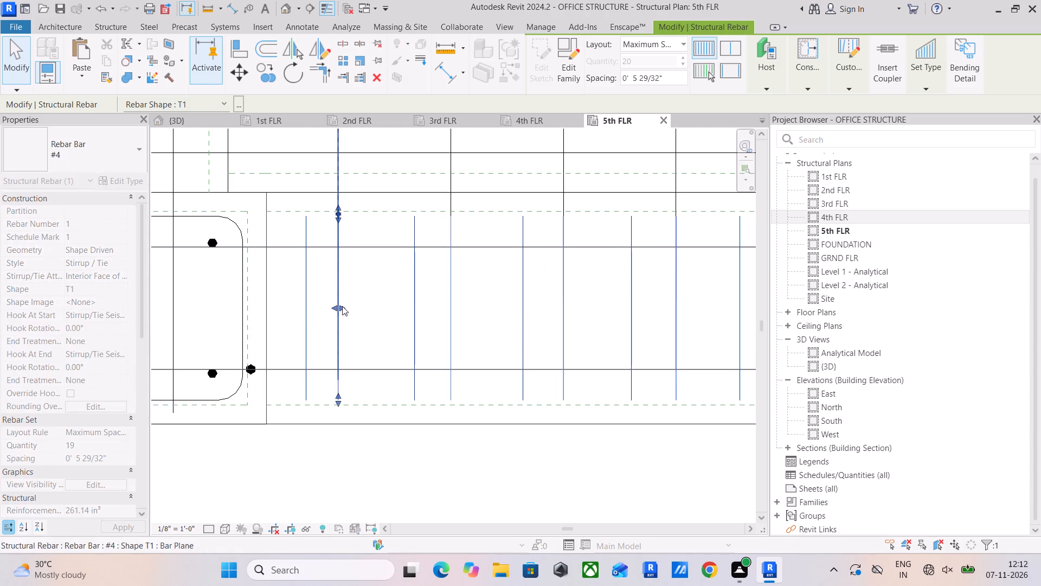
pyautogui.click(379, 285)
# Copy both slab rebar sets of the small beam-enclosed bay west of the large bay from 3rd FLR to levels 4th FLR and 5th FLR.
pyautogui.scroll(-11, 382, 285)
pyautogui.moveTo(393, 289); pyautogui.dragTo(515, 314, button='middle')
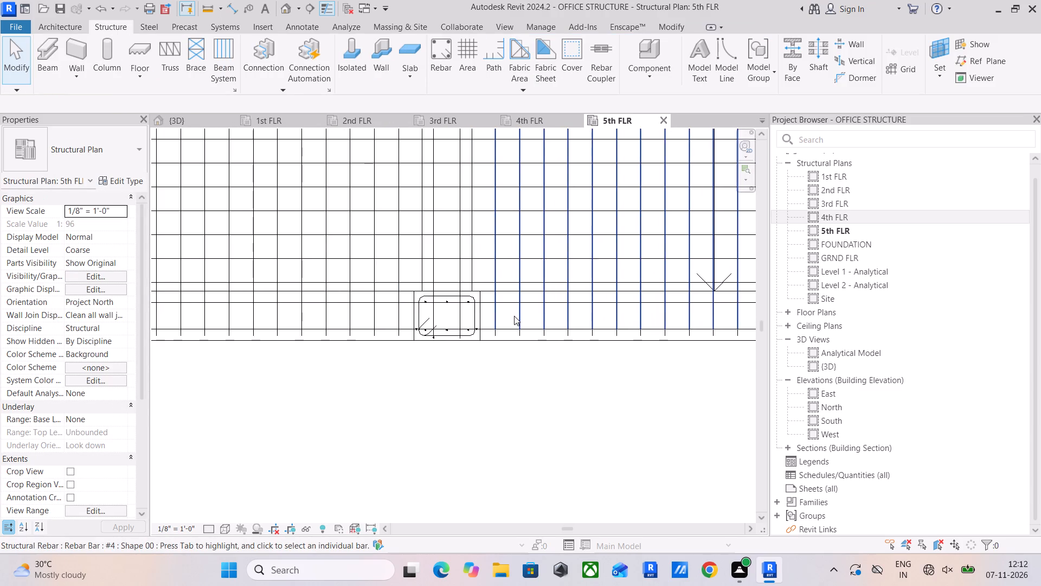
pyautogui.scroll(-9, 514, 316)
pyautogui.moveTo(511, 313); pyautogui.dragTo(529, 444, button='middle')
pyautogui.moveTo(501, 309); pyautogui.dragTo(506, 328, button='middle')
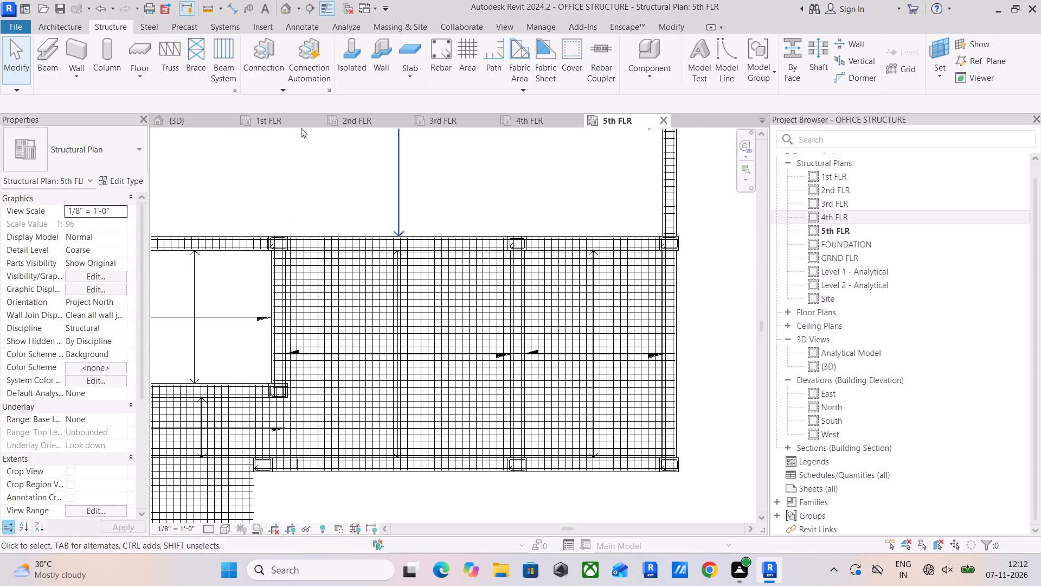
pyautogui.click(447, 118)
pyautogui.scroll(-10, 365, 234)
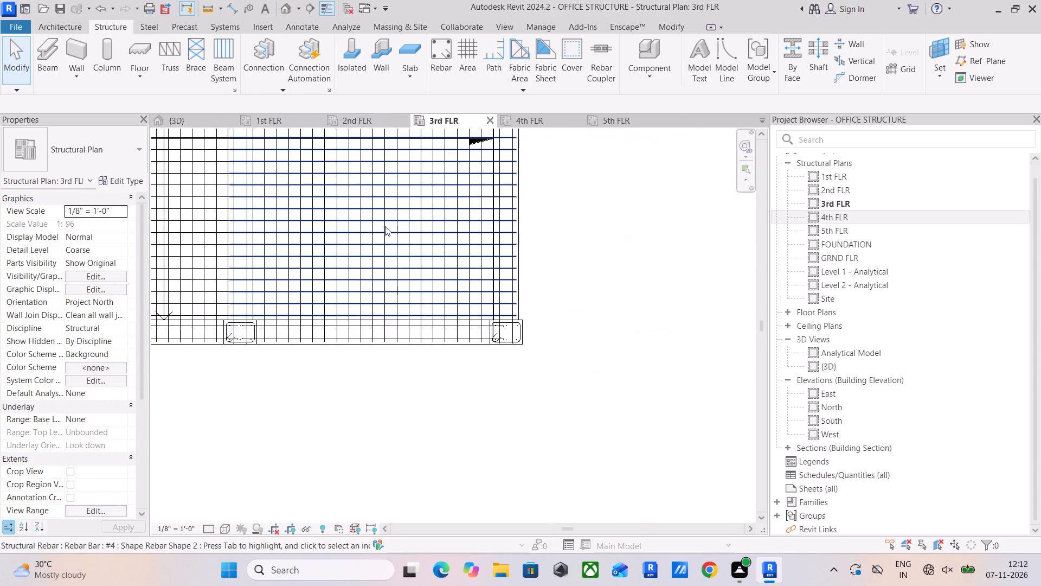
pyautogui.moveTo(396, 222); pyautogui.dragTo(562, 281, button='middle')
pyautogui.scroll(-5, 573, 275)
pyautogui.moveTo(573, 275); pyautogui.dragTo(613, 305, button='middle')
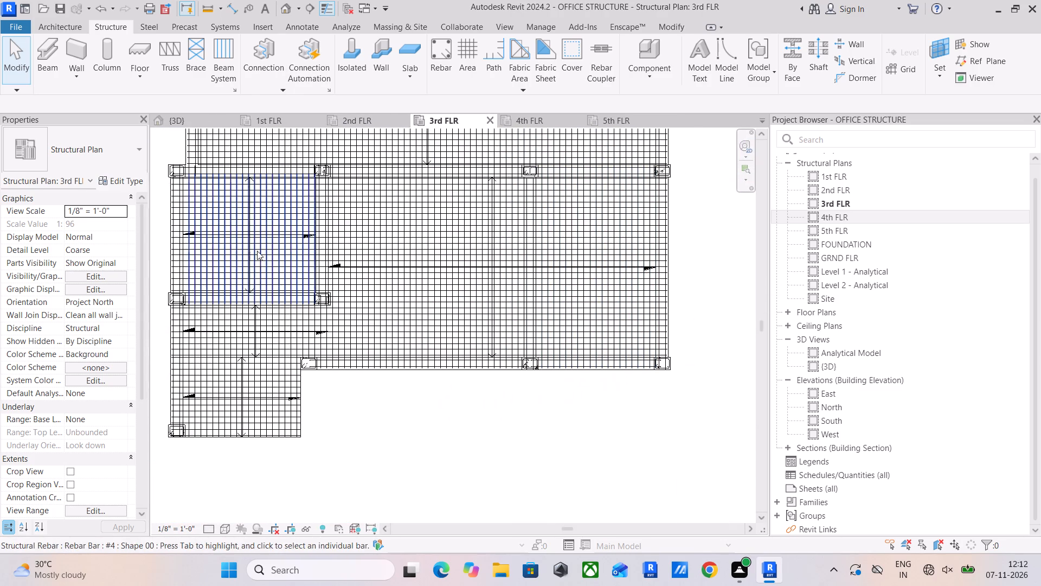
pyautogui.scroll(10, 257, 227)
pyautogui.moveTo(295, 220); pyautogui.dragTo(274, 245)
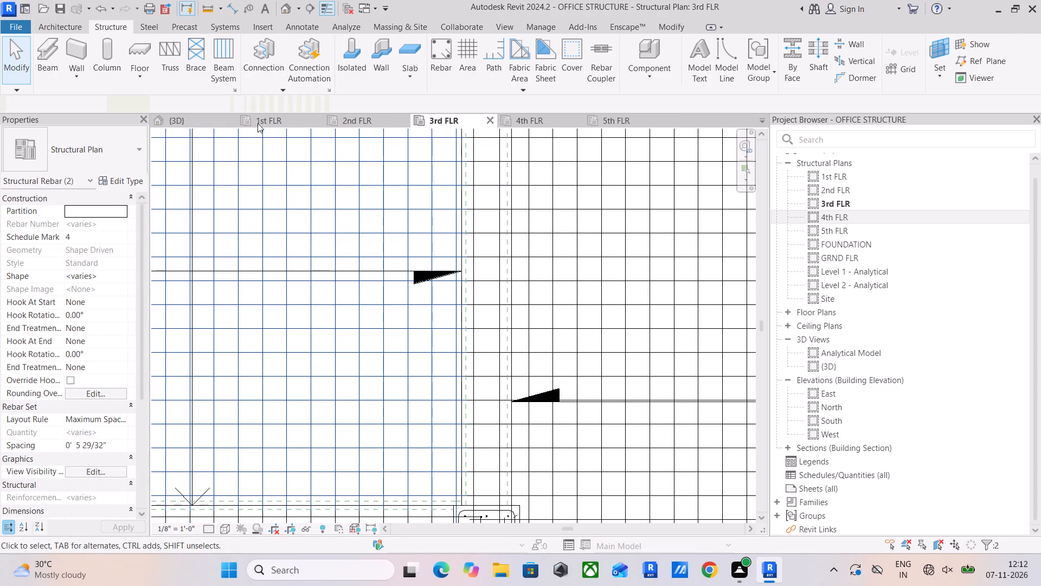
pyautogui.doubleClick(100, 60)
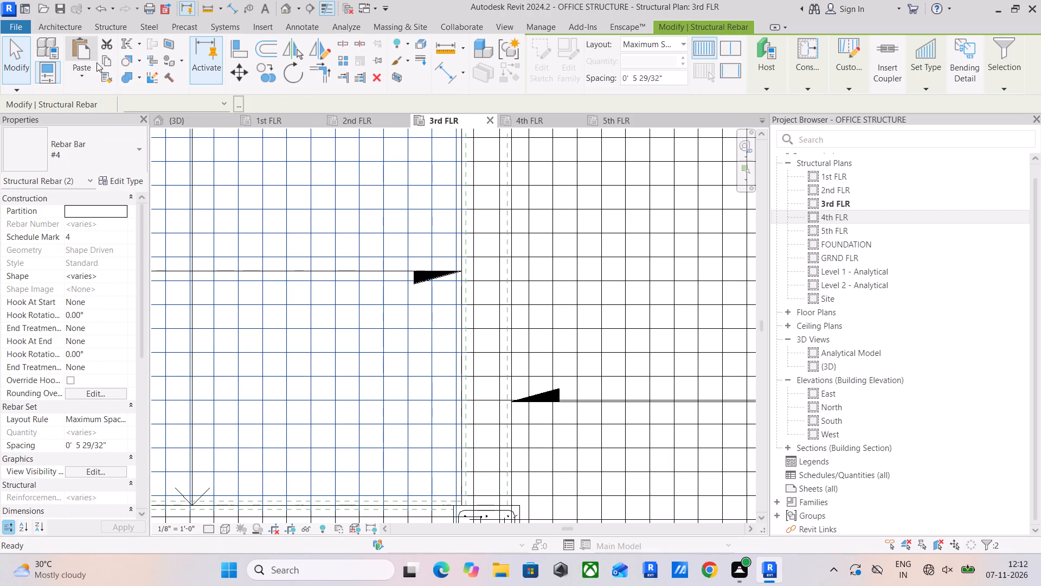
pyautogui.click(79, 71)
pyautogui.click(145, 132)
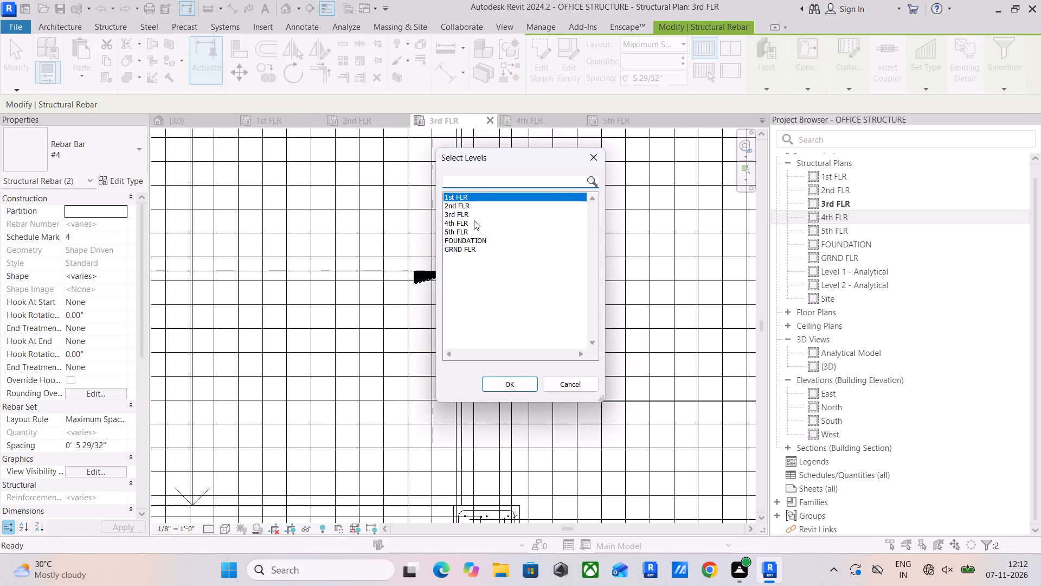
pyautogui.moveTo(469, 222); pyautogui.dragTo(462, 238)
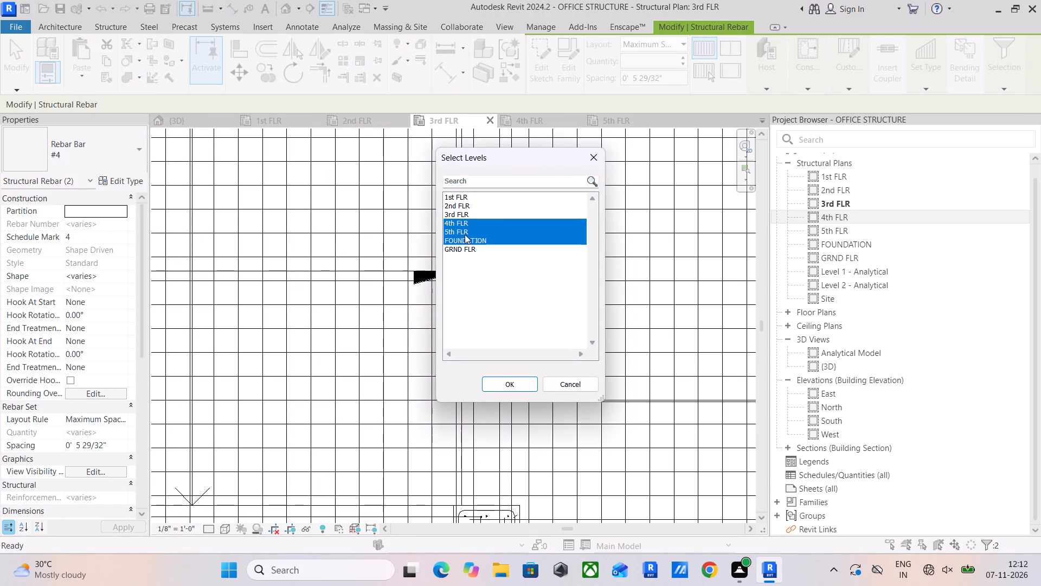
pyautogui.moveTo(465, 222); pyautogui.dragTo(462, 230)
pyautogui.click(498, 378)
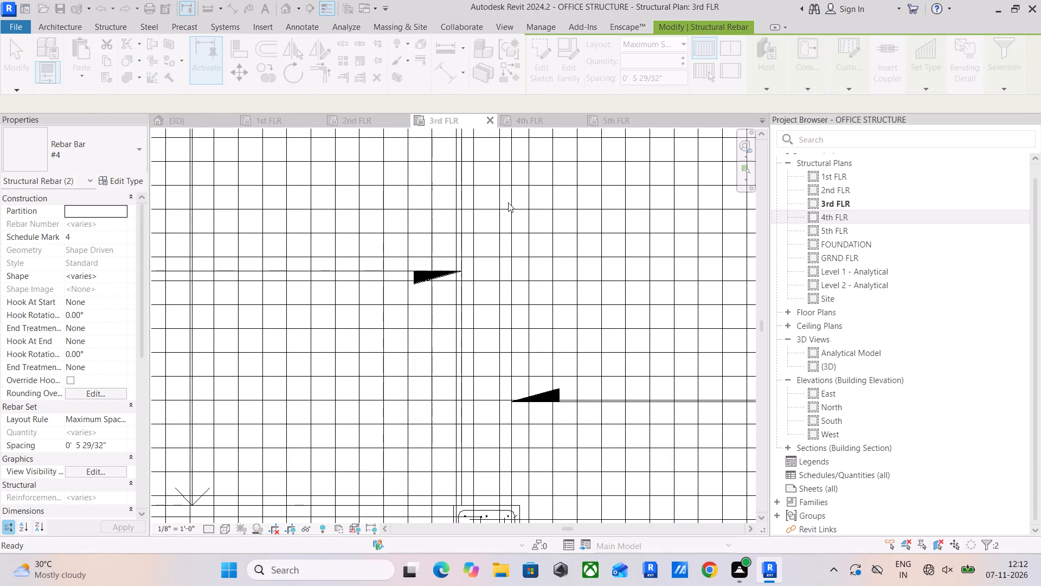
# On 4th FLR, align the west end of the small bay's north beam stirrup set with the first north-south slab bar.
pyautogui.click(544, 117)
pyautogui.scroll(6, 212, 359)
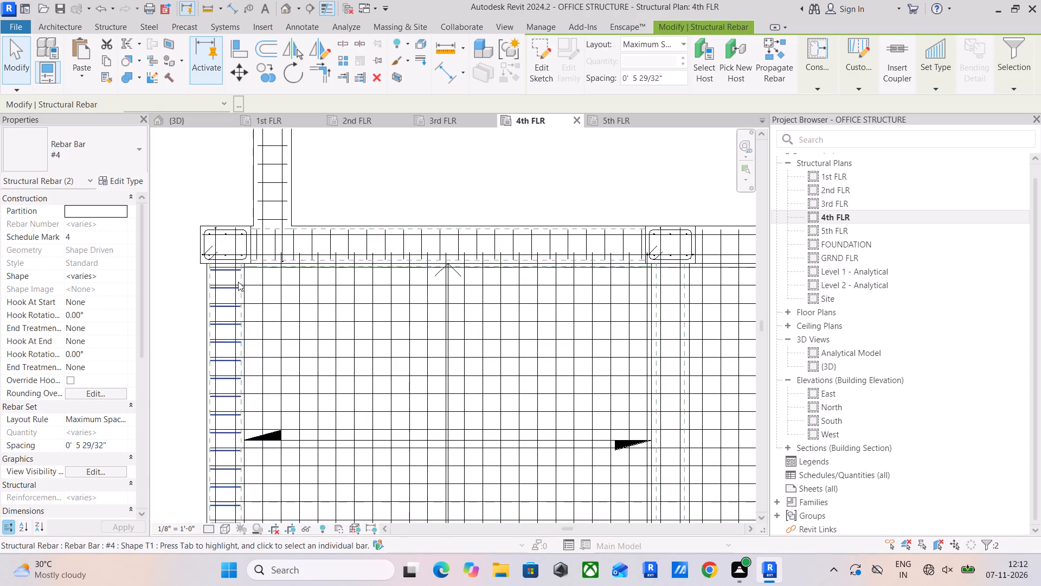
pyautogui.scroll(4, 256, 228)
pyautogui.click(259, 258)
pyautogui.scroll(4, 266, 262)
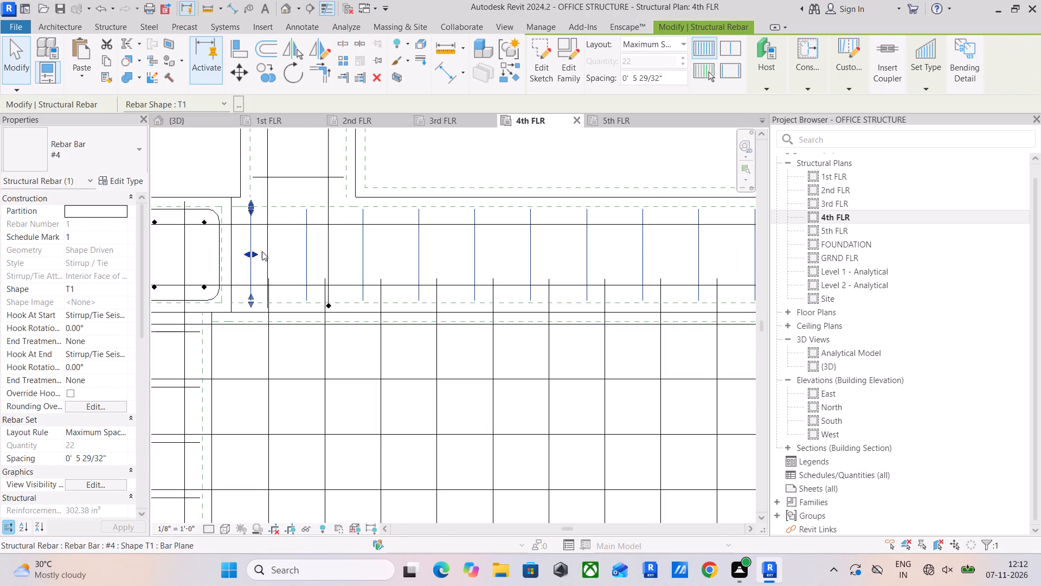
pyautogui.moveTo(256, 253); pyautogui.dragTo(268, 264)
pyautogui.scroll(10, 269, 263)
pyautogui.click(268, 231)
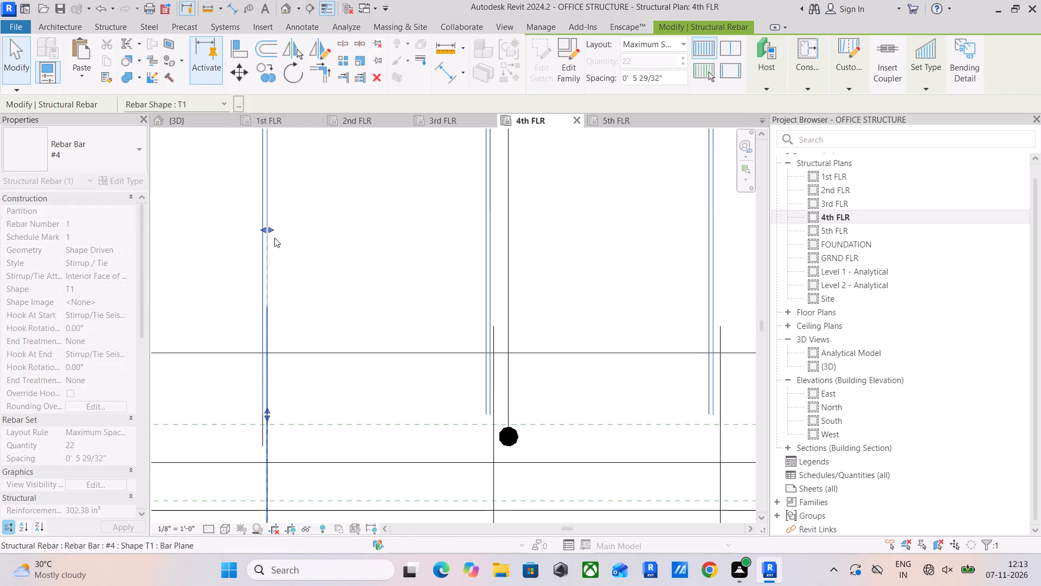
# Align the north end of the 4th FLR small bay's west beam stirrup set with the first east-west slab bar.
pyautogui.scroll(-5, 432, 301)
pyautogui.scroll(-10, 500, 295)
pyautogui.scroll(5, 400, 348)
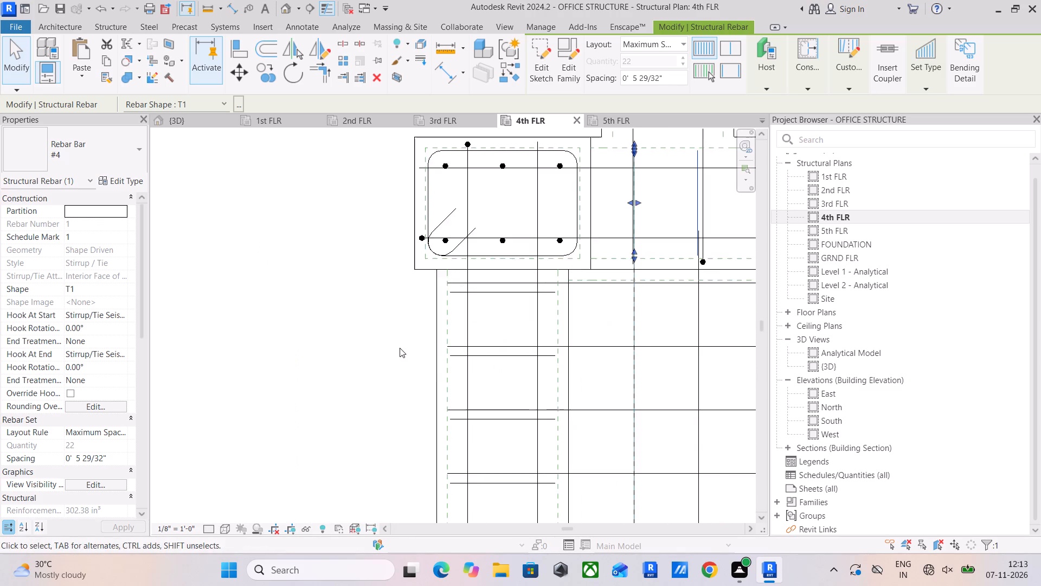
pyautogui.scroll(1, 400, 348)
pyautogui.scroll(3, 519, 289)
pyautogui.click(510, 292)
pyautogui.moveTo(493, 291); pyautogui.dragTo(495, 284)
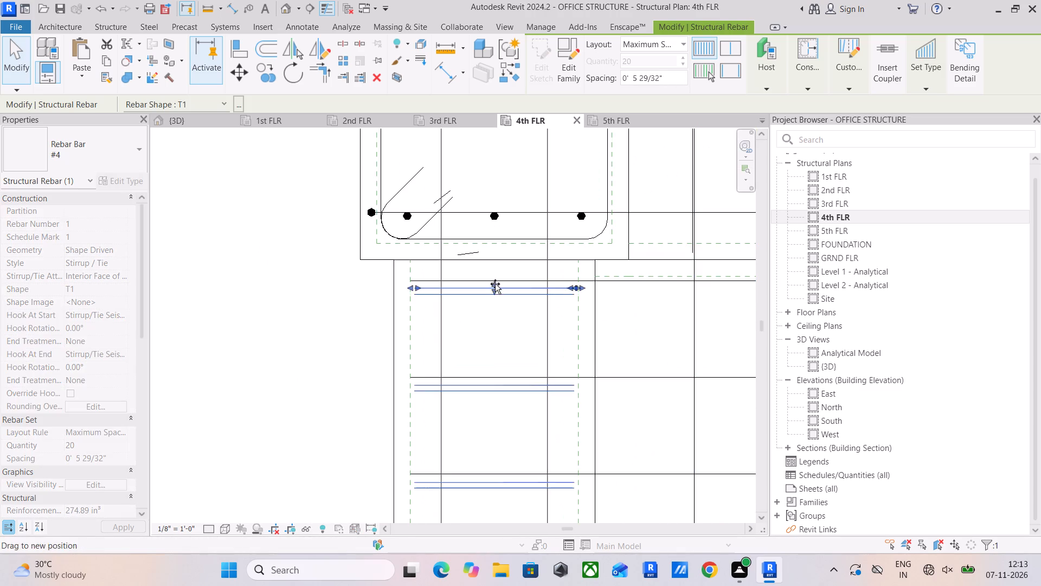
pyautogui.moveTo(495, 284); pyautogui.dragTo(495, 283)
# Shorten the east end of the 4th FLR small bay's north beam stirrup set to the last north-south slab bar before the column.
pyautogui.scroll(-14, 506, 307)
pyautogui.moveTo(654, 325); pyautogui.dragTo(309, 357, button='middle')
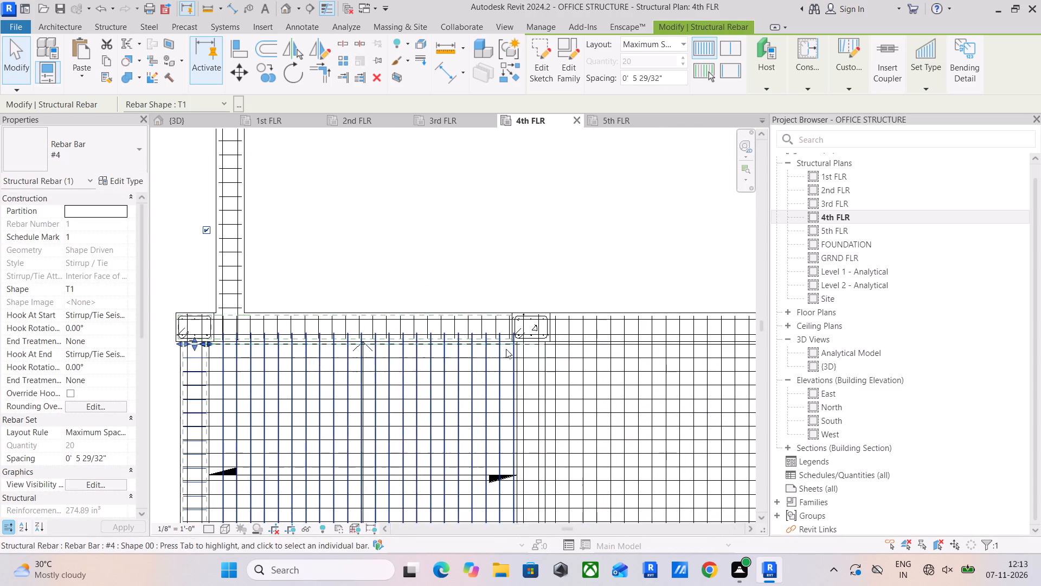
pyautogui.scroll(11, 516, 344)
pyautogui.click(506, 295)
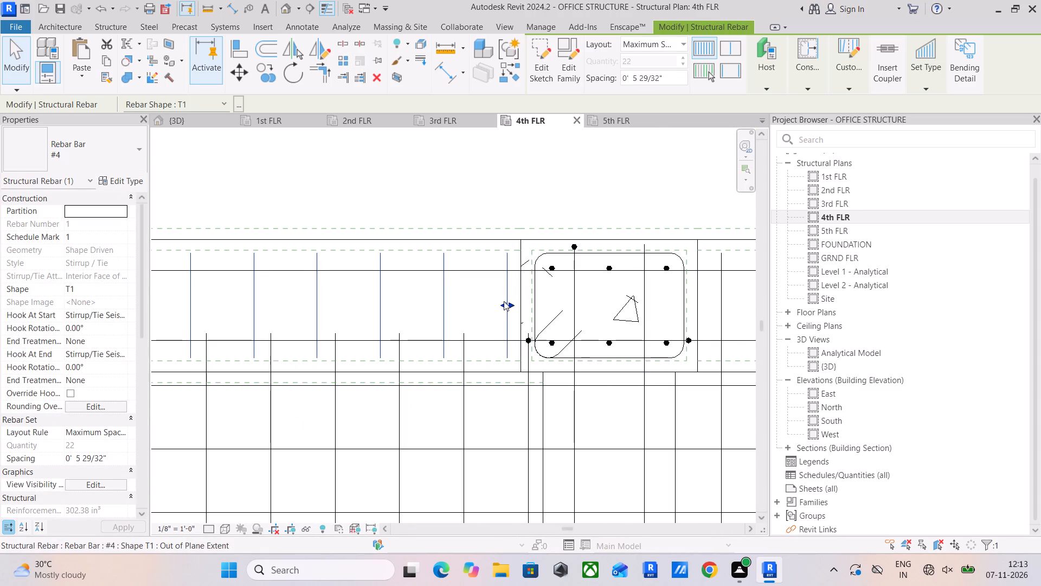
pyautogui.moveTo(504, 301); pyautogui.dragTo(462, 310)
# Align the south end of the 4th FLR small bay's west beam stirrup set with the last east-west slab bar.
pyautogui.scroll(-6, 452, 353)
pyautogui.moveTo(454, 354); pyautogui.dragTo(505, 253, button='middle')
pyautogui.scroll(-4, 511, 261)
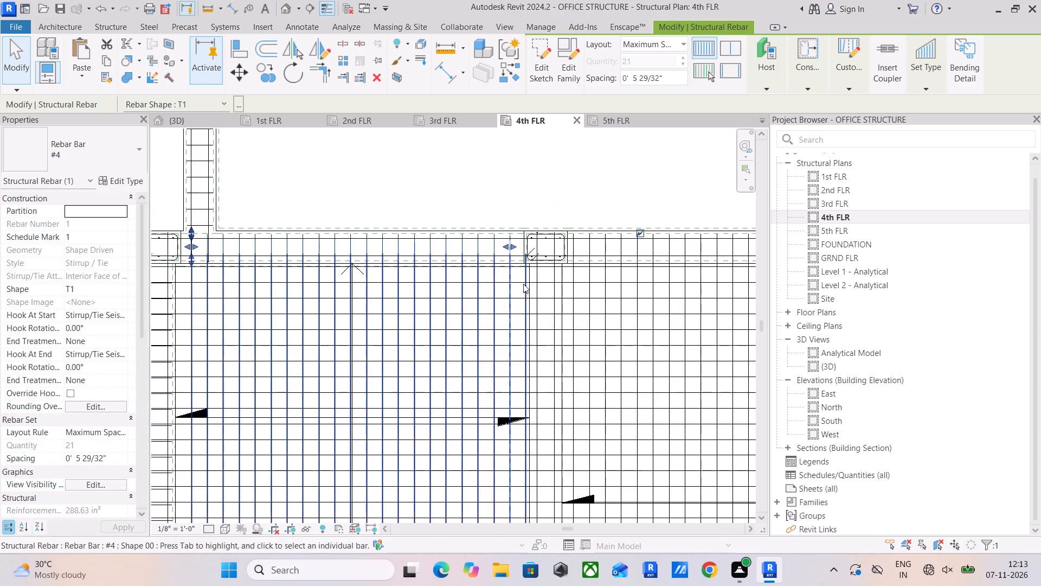
pyautogui.moveTo(524, 285); pyautogui.dragTo(584, 180, button='middle')
pyautogui.moveTo(272, 407); pyautogui.dragTo(301, 329, button='middle')
pyautogui.scroll(6, 256, 390)
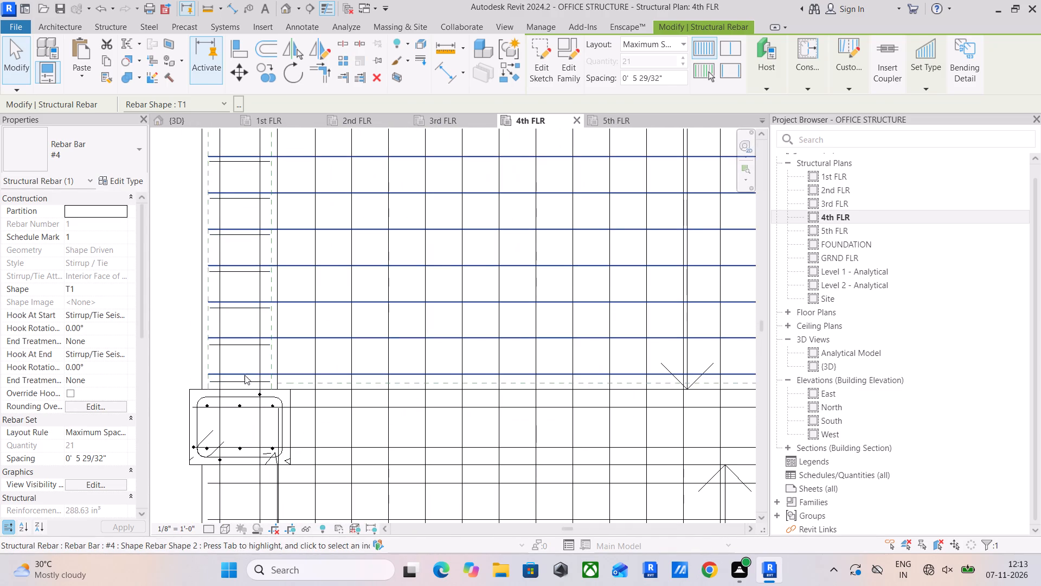
pyautogui.click(243, 380)
pyautogui.scroll(5, 241, 380)
pyautogui.moveTo(235, 374); pyautogui.dragTo(236, 369)
pyautogui.click(246, 342)
# Examine the slab bars and beam stirrups across the 4th FLR bays.
pyautogui.scroll(-10, 247, 339)
pyautogui.moveTo(410, 324); pyautogui.dragTo(294, 417, button='middle')
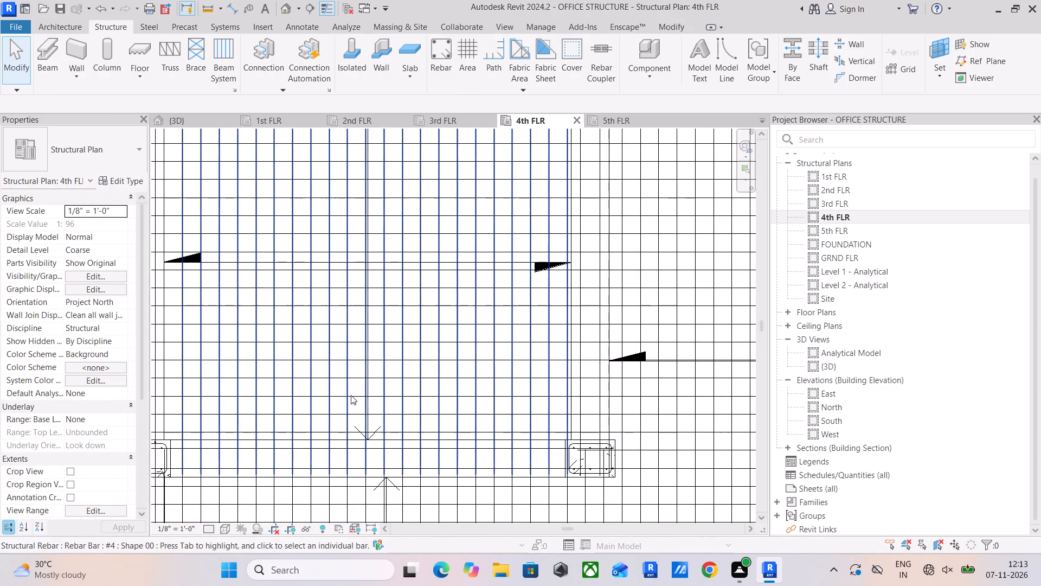
pyautogui.moveTo(633, 287); pyautogui.dragTo(250, 479, button='middle')
pyautogui.scroll(-4, 400, 349)
pyautogui.moveTo(468, 363); pyautogui.dragTo(210, 336, button='middle')
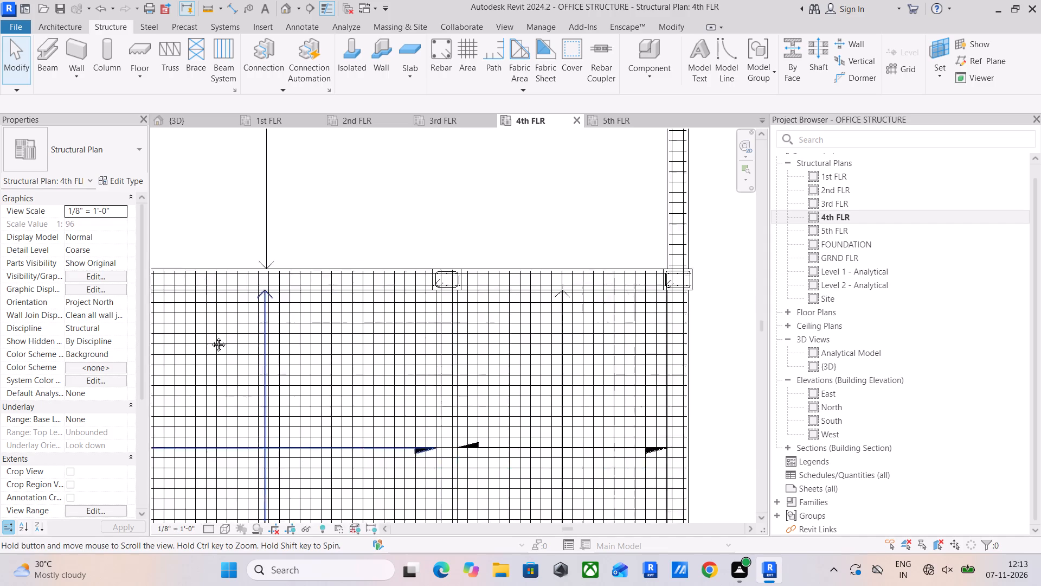
pyautogui.moveTo(210, 336); pyautogui.dragTo(154, 326, button='middle')
pyautogui.moveTo(398, 331); pyautogui.dragTo(611, 334, button='middle')
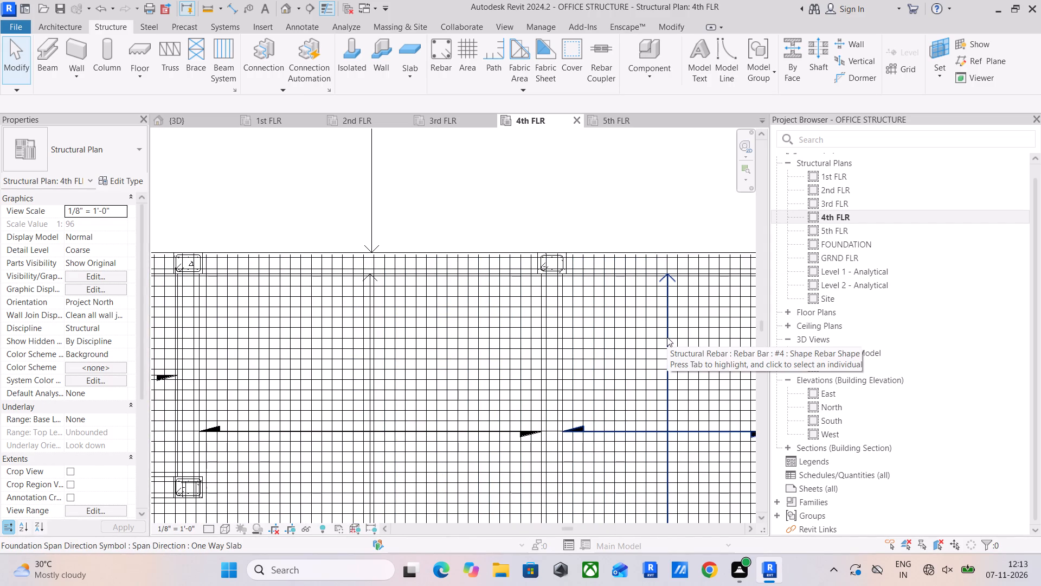
pyautogui.moveTo(239, 417); pyautogui.dragTo(523, 406, button='middle')
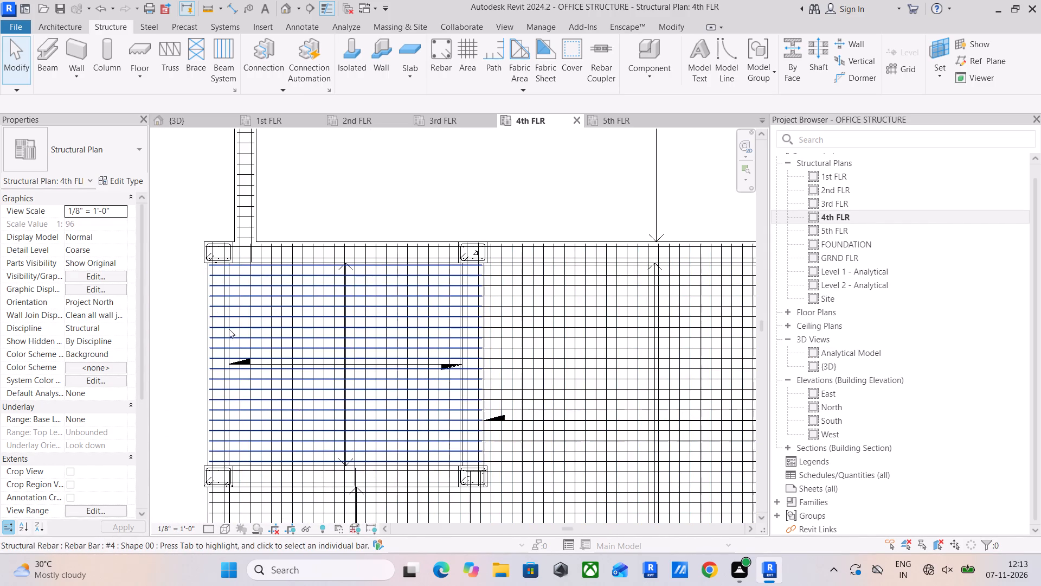
# On 5th FLR, align the west end of the small bay's north beam stirrup set with the first north-south slab bar.
pyautogui.click(600, 118)
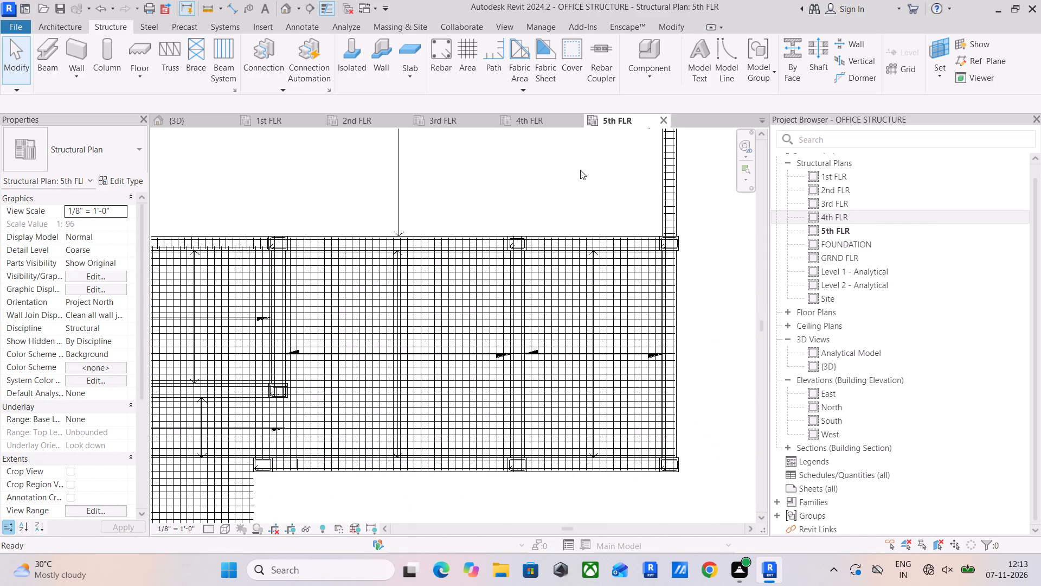
pyautogui.moveTo(201, 310); pyautogui.dragTo(434, 316, button='middle')
pyautogui.scroll(13, 368, 222)
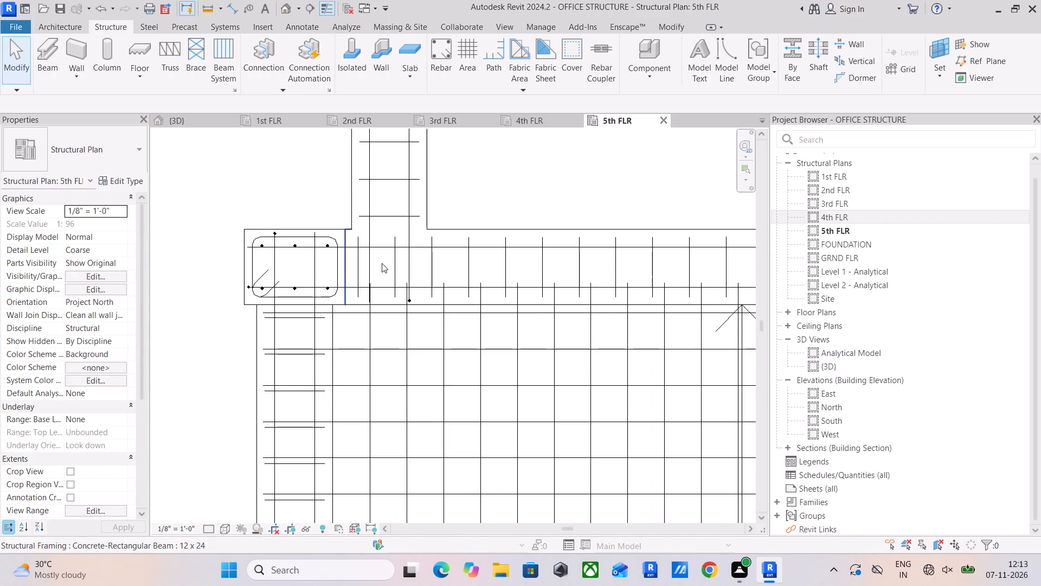
pyautogui.click(354, 270)
pyautogui.scroll(10, 363, 268)
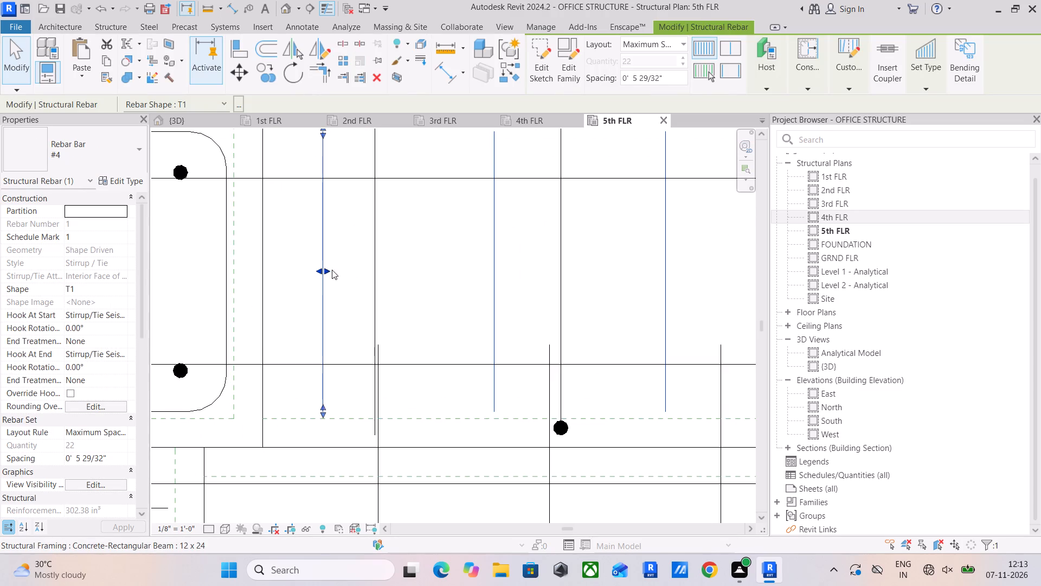
pyautogui.moveTo(329, 270); pyautogui.dragTo(383, 284)
# Align the north end of the 5th FLR small bay's west beam stirrup set with the first east-west slab bar.
pyautogui.scroll(-5, 354, 346)
pyautogui.moveTo(356, 348); pyautogui.dragTo(407, 225, button='middle')
pyautogui.scroll(-1, 425, 301)
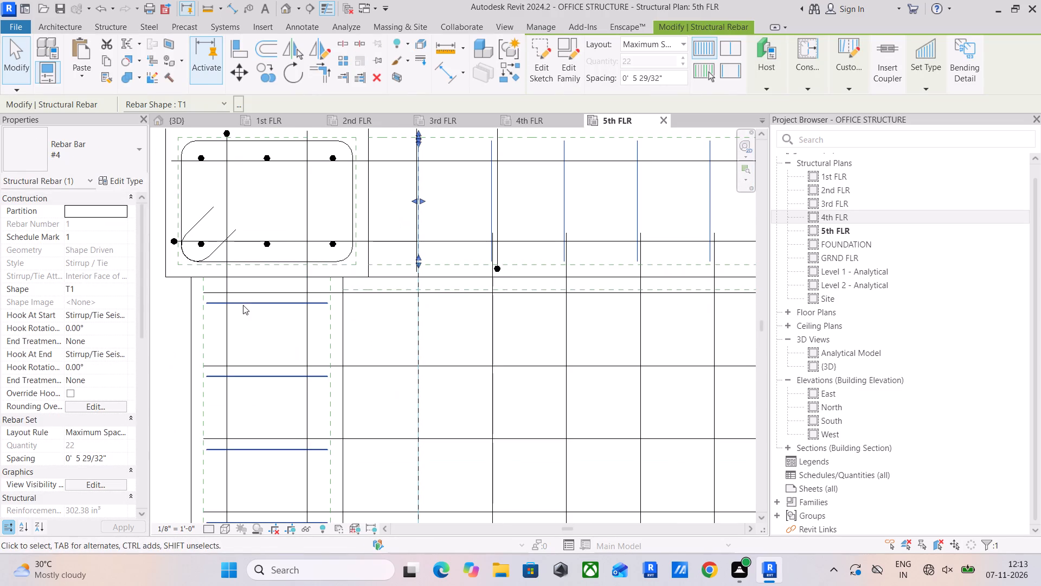
pyautogui.click(243, 305)
pyautogui.moveTo(265, 298); pyautogui.dragTo(266, 294)
# Align the south end of the 5th FLR small bay's west beam stirrup set with the last east-west slab bar.
pyautogui.scroll(-3, 300, 324)
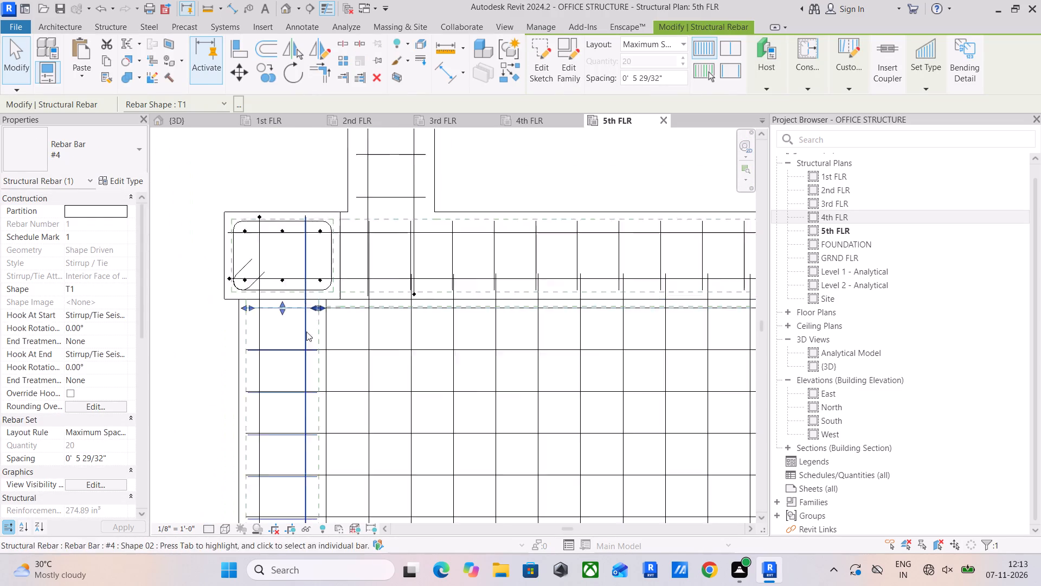
pyautogui.scroll(-2, 306, 332)
pyautogui.moveTo(319, 340); pyautogui.dragTo(353, 182, button='middle')
pyautogui.scroll(1, 354, 181)
pyautogui.scroll(-4, 348, 354)
pyautogui.moveTo(358, 378); pyautogui.dragTo(402, 213, button='middle')
pyautogui.scroll(-5, 359, 428)
pyautogui.moveTo(364, 426); pyautogui.dragTo(404, 269, button='middle')
pyautogui.scroll(16, 402, 327)
pyautogui.moveTo(450, 303); pyautogui.dragTo(451, 285)
# Shorten the east end of the 5th FLR small bay's north beam stirrup set to the last north-south slab bar before the column.
pyautogui.scroll(-10, 451, 285)
pyautogui.moveTo(555, 288); pyautogui.dragTo(208, 391, button='middle')
pyautogui.scroll(-7, 447, 350)
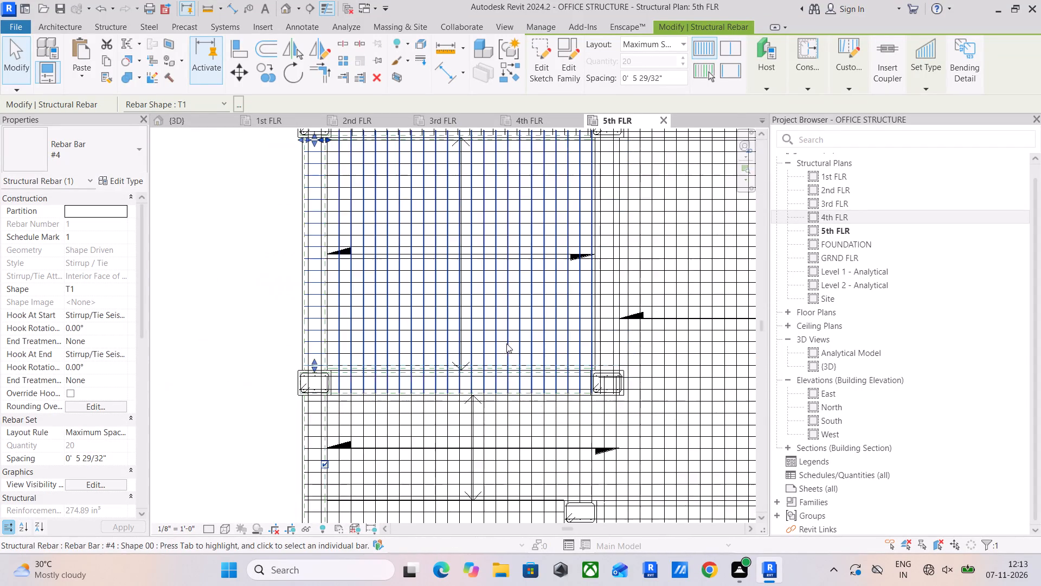
pyautogui.moveTo(512, 357); pyautogui.dragTo(467, 499, button='middle')
pyautogui.scroll(11, 537, 273)
pyautogui.click(537, 319)
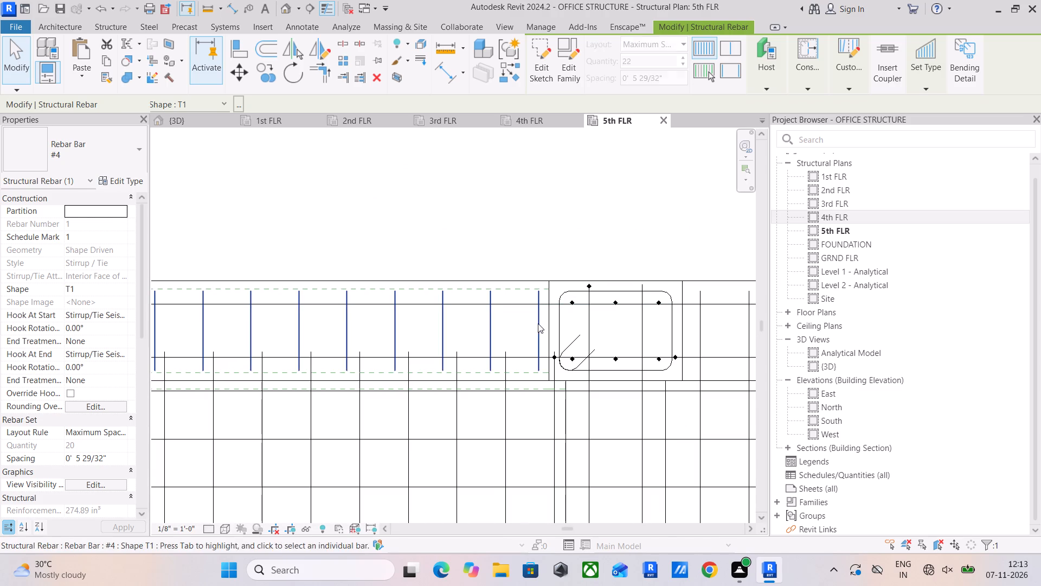
pyautogui.scroll(4, 533, 324)
pyautogui.moveTo(536, 332); pyautogui.dragTo(484, 346)
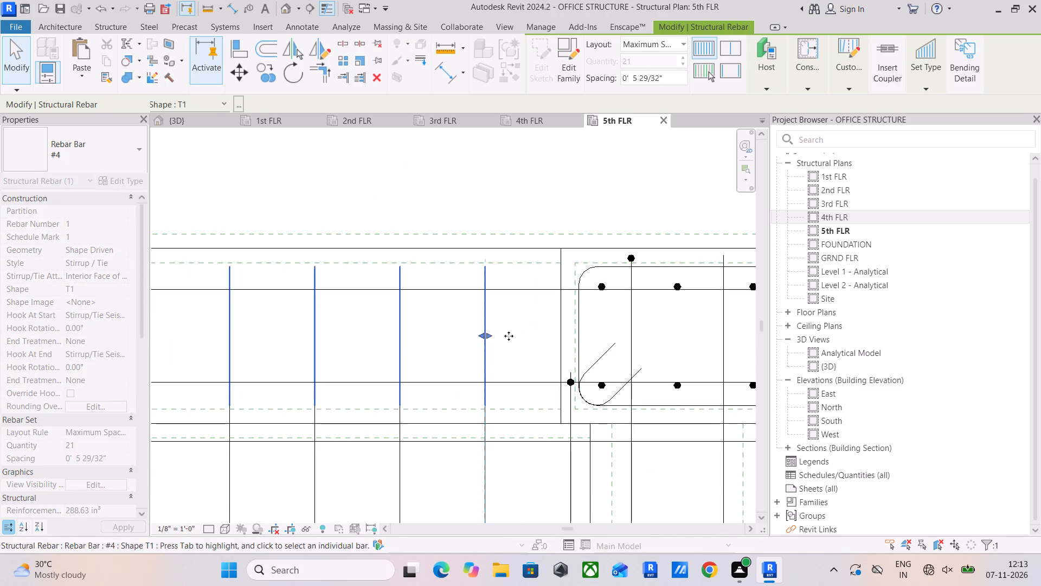
pyautogui.click(517, 326)
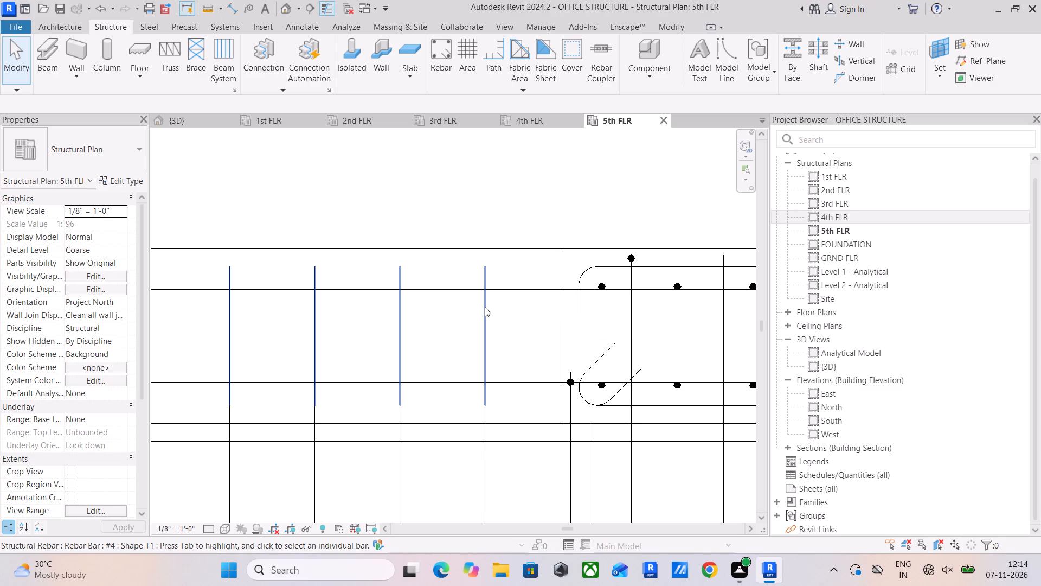
# Examine how the beam stirrups line up with the slab bars along the north beams and columns of the 5th FLR bays.
pyautogui.scroll(-7, 531, 252)
pyautogui.moveTo(650, 302); pyautogui.dragTo(438, 388, button='middle')
pyautogui.scroll(-3, 580, 393)
pyautogui.moveTo(596, 393); pyautogui.dragTo(616, 231, button='middle')
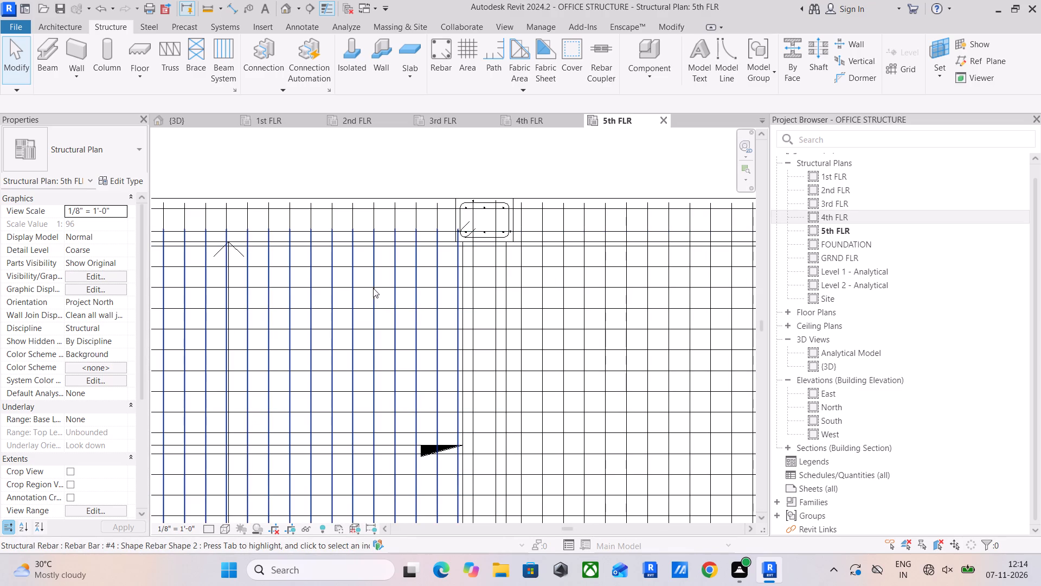
pyautogui.scroll(-3, 399, 289)
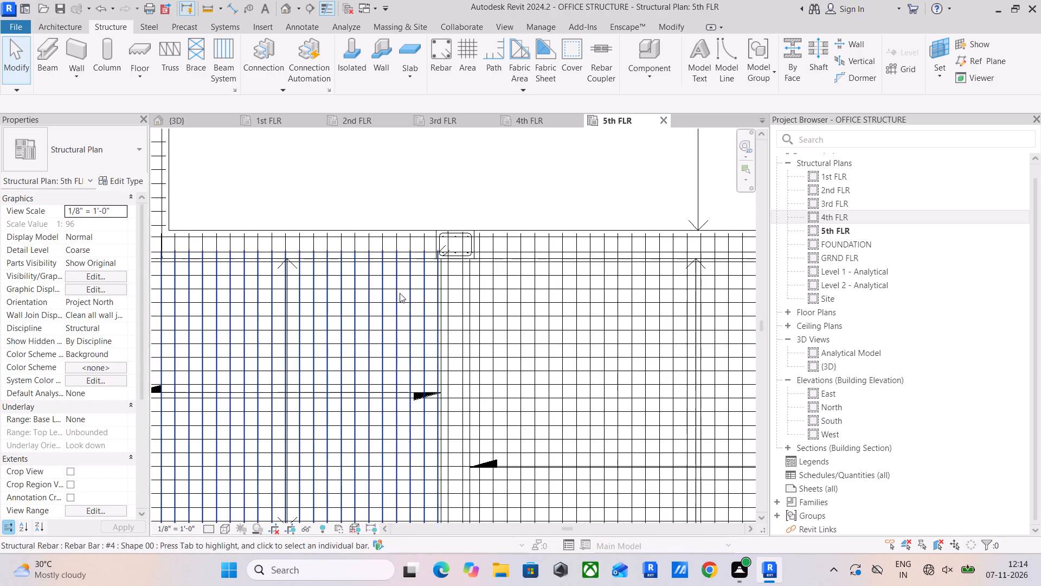
pyautogui.moveTo(426, 303); pyautogui.dragTo(510, 342, button='middle')
pyautogui.moveTo(504, 337); pyautogui.dragTo(474, 349, button='middle')
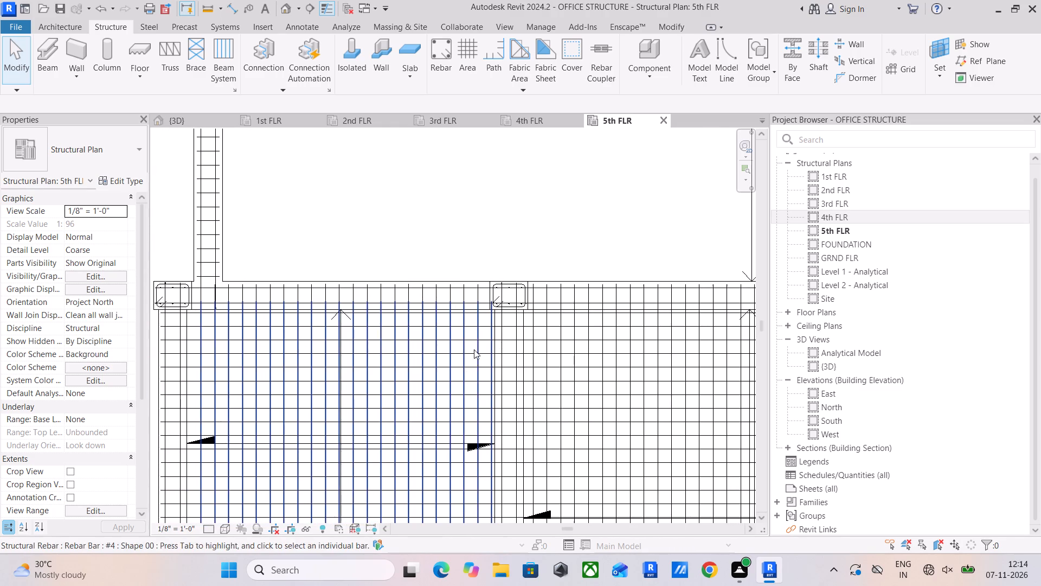
pyautogui.scroll(5, 179, 314)
pyautogui.scroll(-5, 326, 309)
pyautogui.moveTo(403, 322); pyautogui.dragTo(229, 335, button='middle')
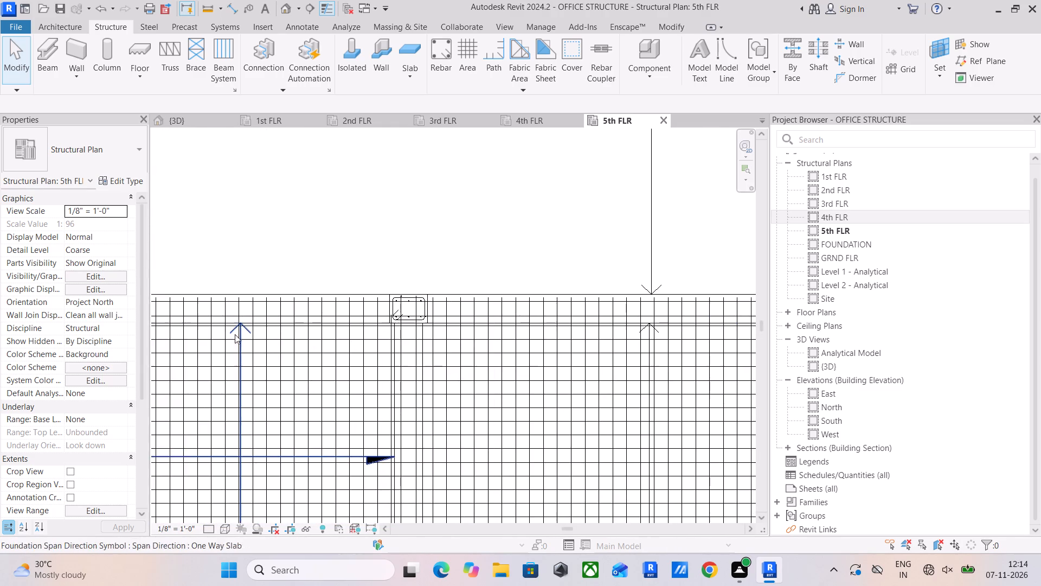
pyautogui.scroll(5, 465, 316)
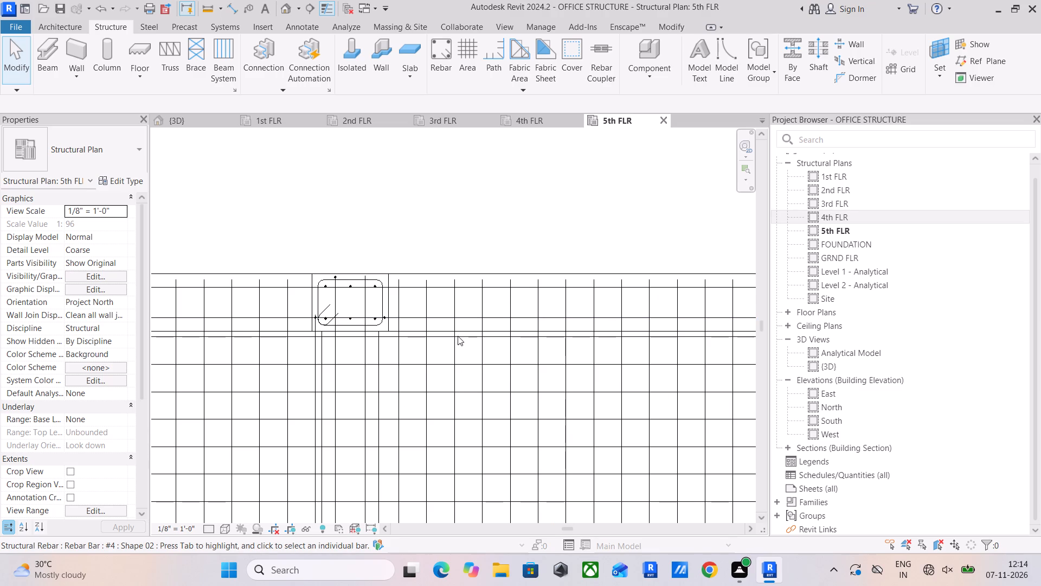
pyautogui.scroll(-3, 458, 336)
pyautogui.moveTo(461, 329); pyautogui.dragTo(469, 275, button='middle')
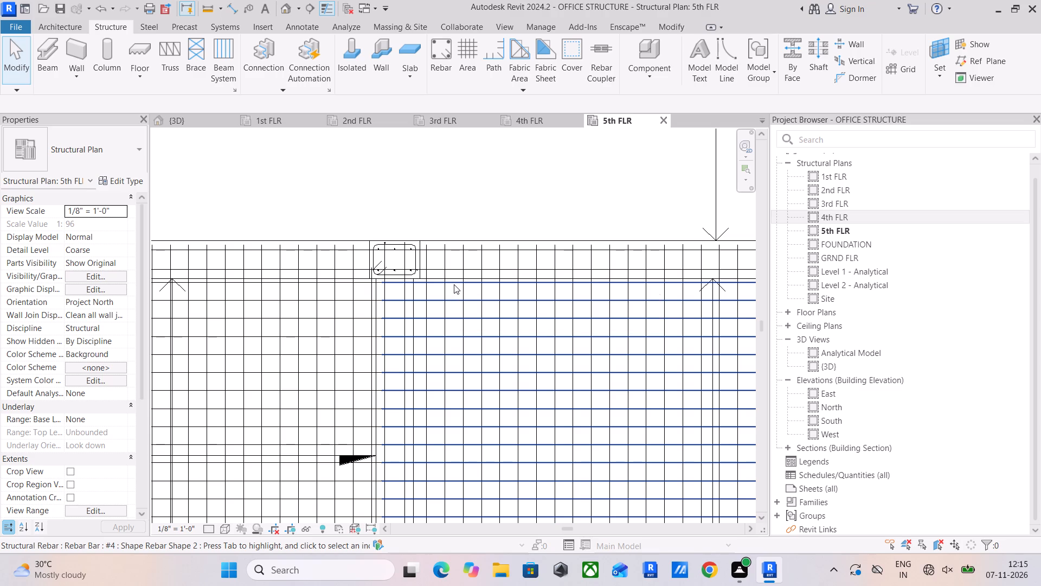
pyautogui.scroll(-2, 359, 265)
pyautogui.moveTo(397, 272); pyautogui.dragTo(417, 308, button='middle')
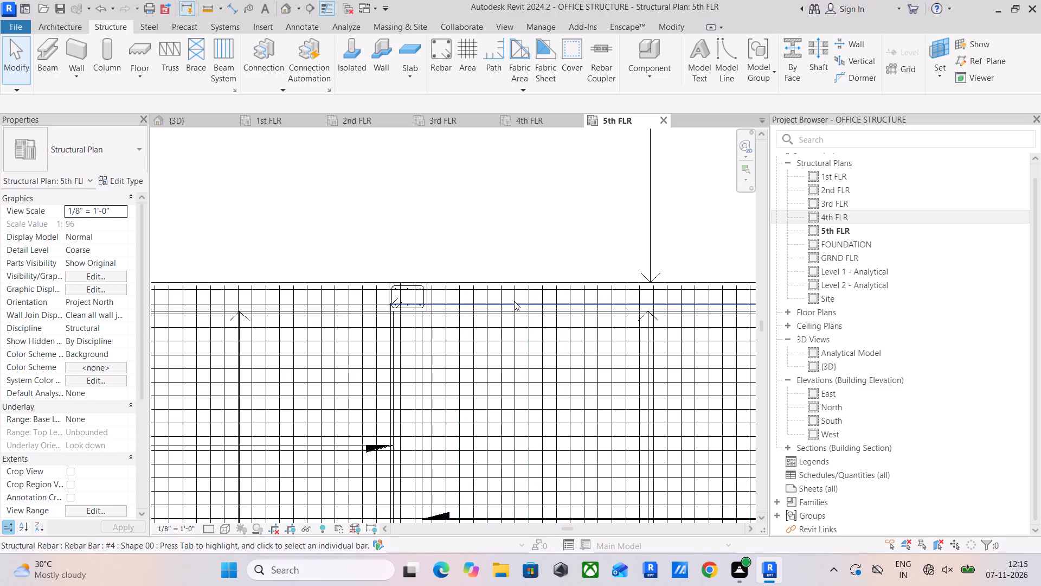
pyautogui.scroll(-3, 514, 301)
pyautogui.moveTo(549, 326); pyautogui.dragTo(551, 384, button='middle')
pyautogui.scroll(4, 285, 358)
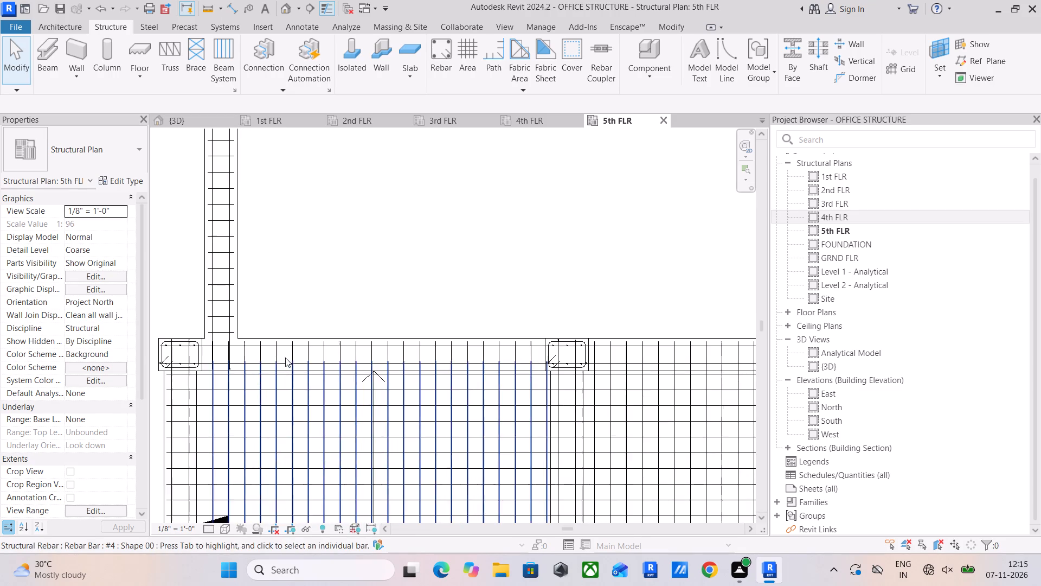
pyautogui.scroll(1, 223, 353)
pyautogui.moveTo(251, 354); pyautogui.dragTo(300, 367, button='middle')
pyautogui.scroll(10, 276, 347)
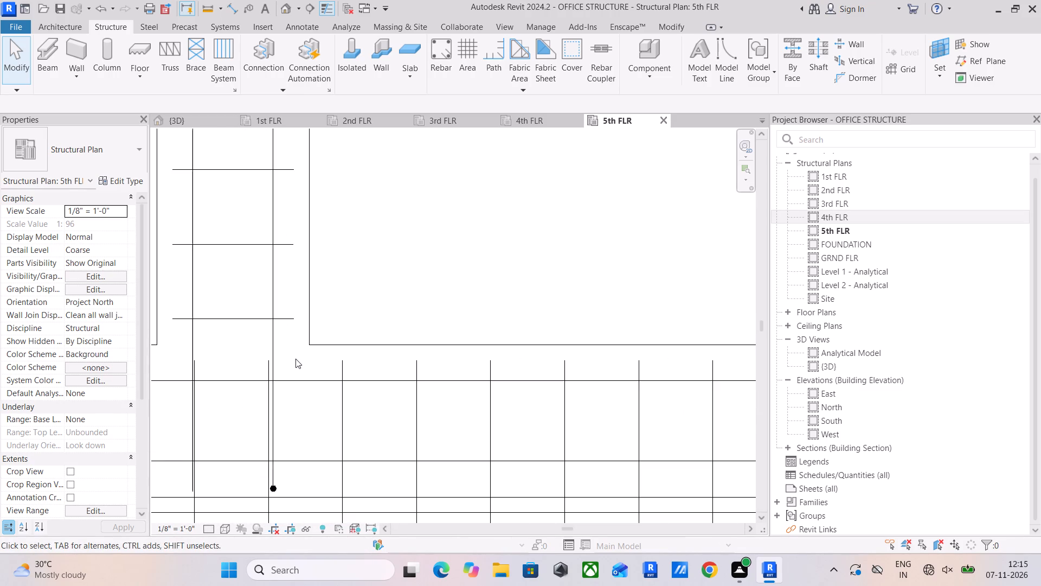
pyautogui.scroll(4, 180, 373)
pyautogui.middleClick(274, 365)
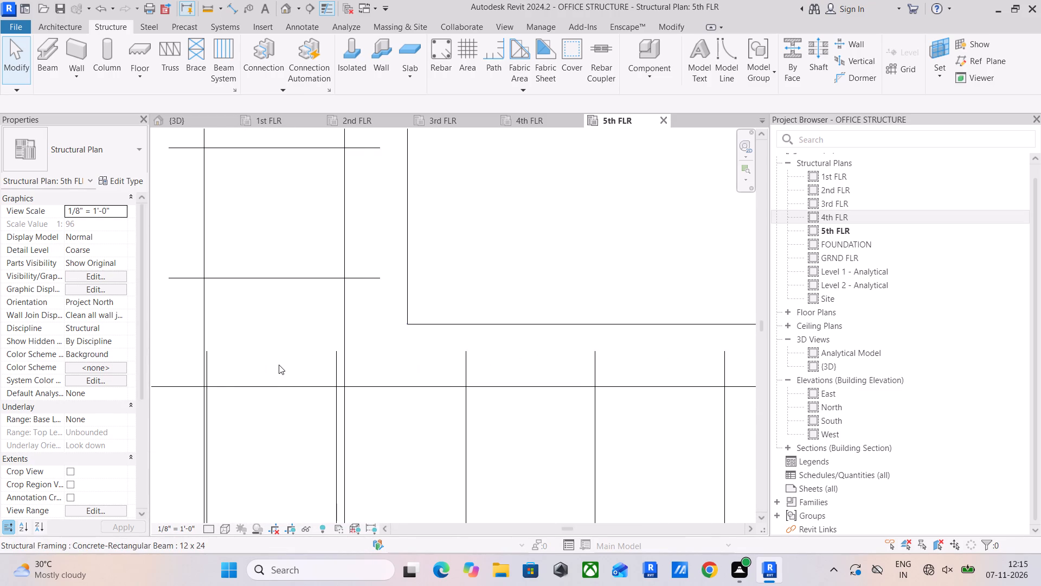
pyautogui.scroll(-8, 330, 345)
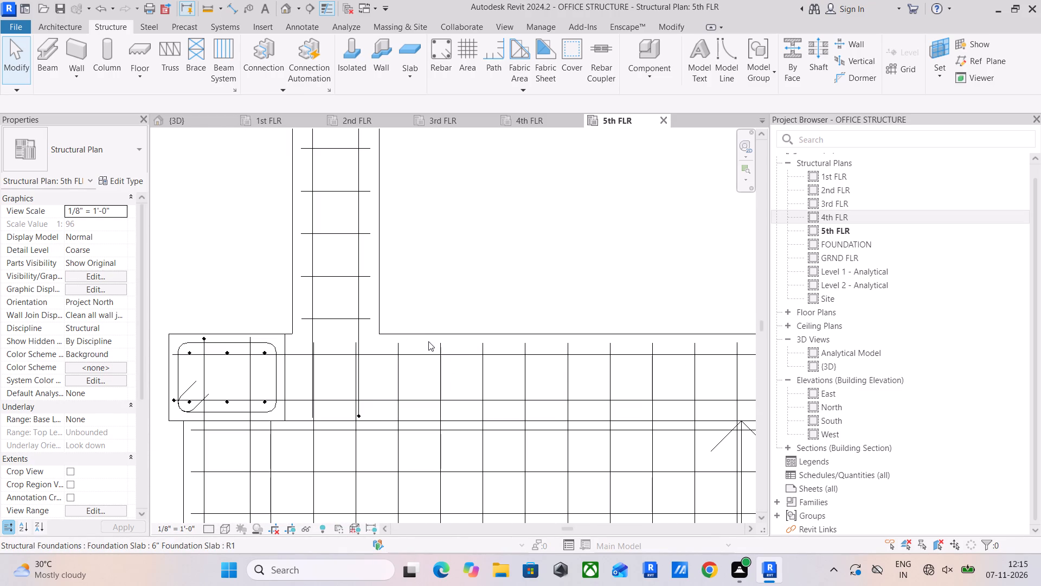
pyautogui.scroll(-4, 428, 341)
pyautogui.moveTo(442, 351); pyautogui.dragTo(293, 410, button='middle')
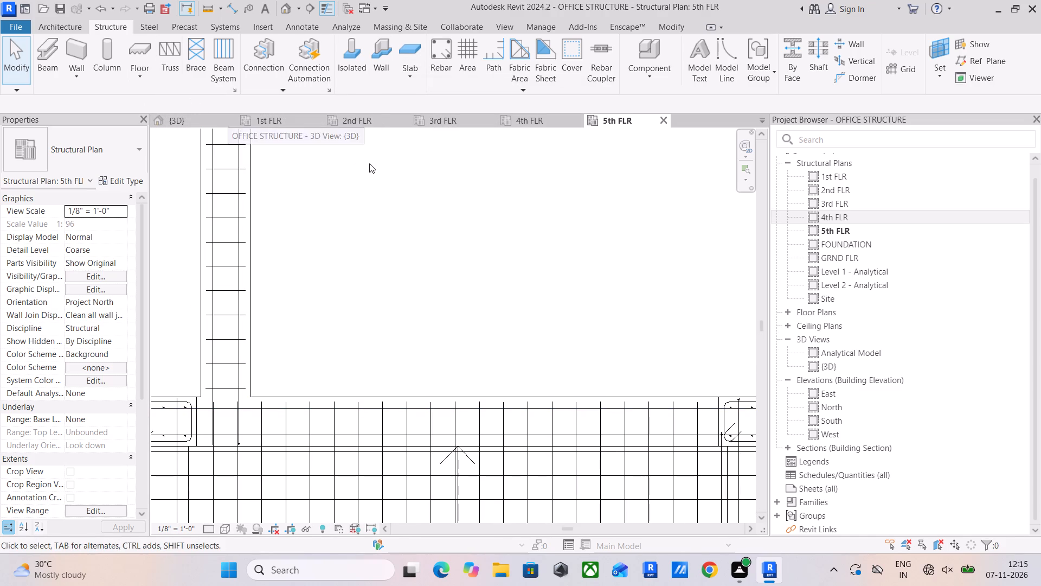
# Copy both slab rebar sets of the wide bay on the 3rd FLR and paste them aligned to the 4th FLR and 5th FLR.
pyautogui.click(448, 118)
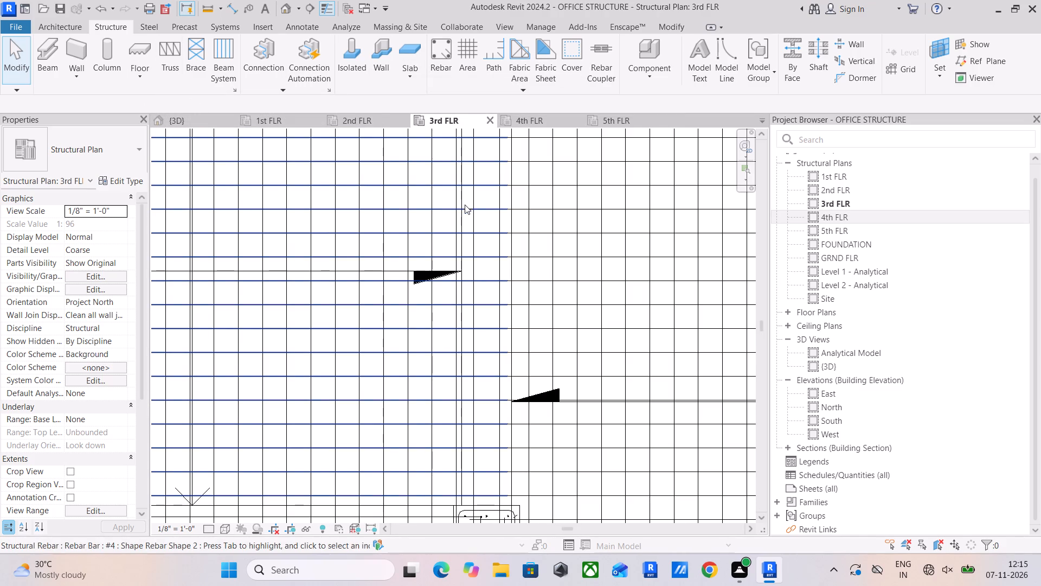
pyautogui.scroll(-9, 499, 257)
pyautogui.moveTo(503, 280); pyautogui.dragTo(425, 489, button='middle')
pyautogui.scroll(5, 474, 335)
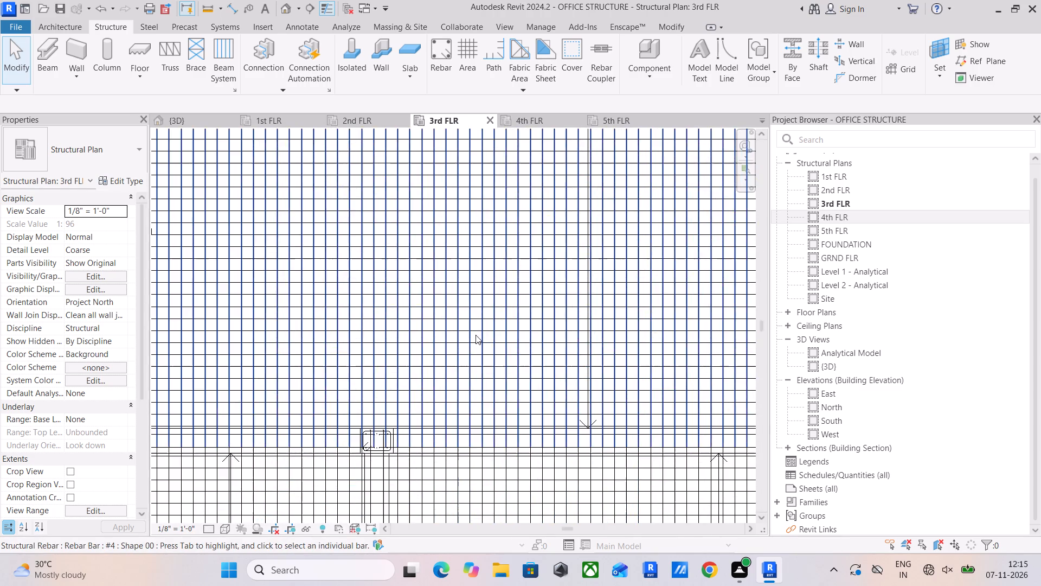
pyautogui.scroll(7, 493, 327)
pyautogui.moveTo(491, 296); pyautogui.dragTo(459, 329)
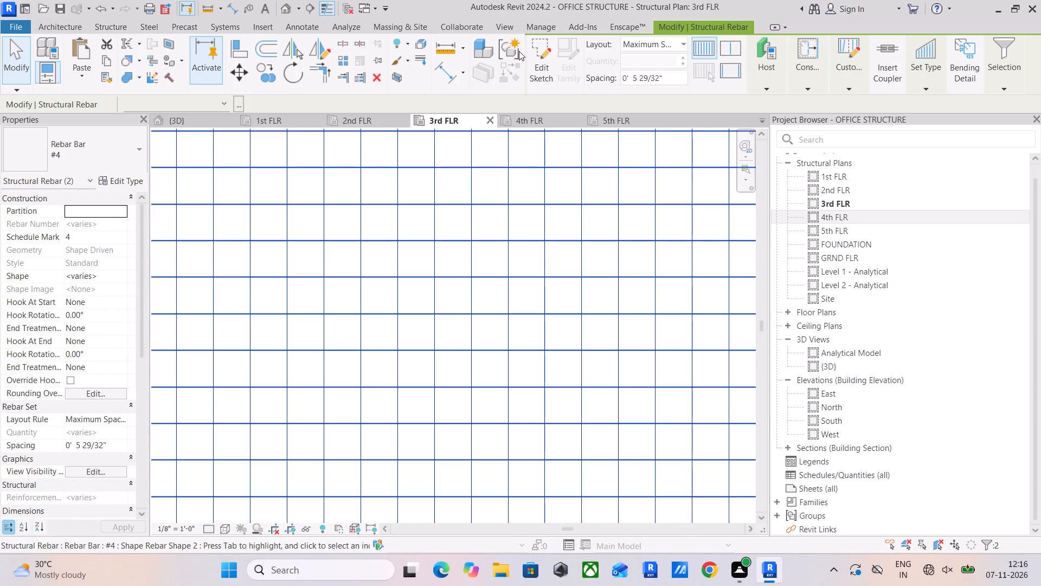
pyautogui.doubleClick(106, 56)
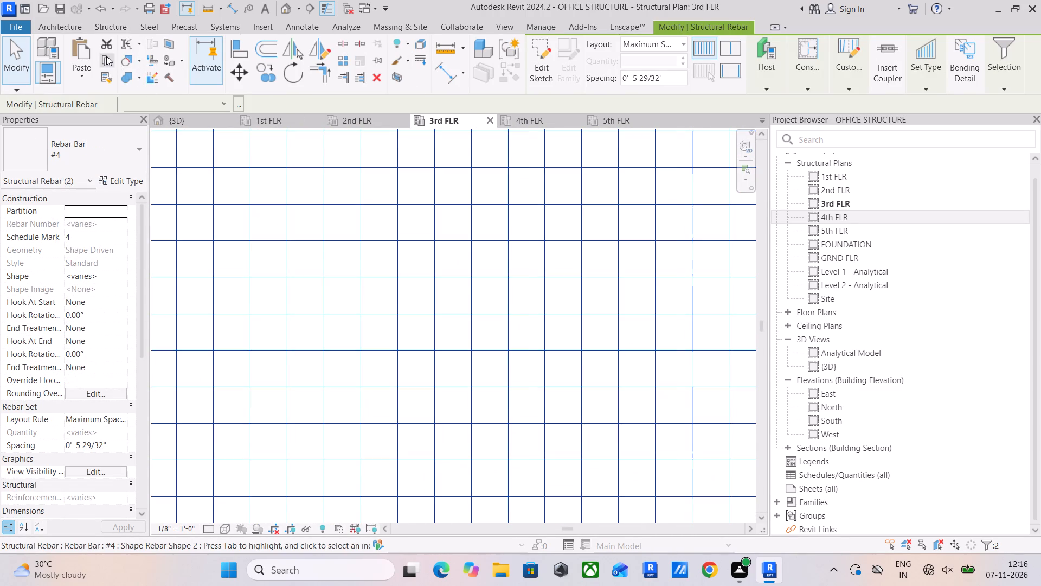
pyautogui.click(76, 71)
pyautogui.click(106, 125)
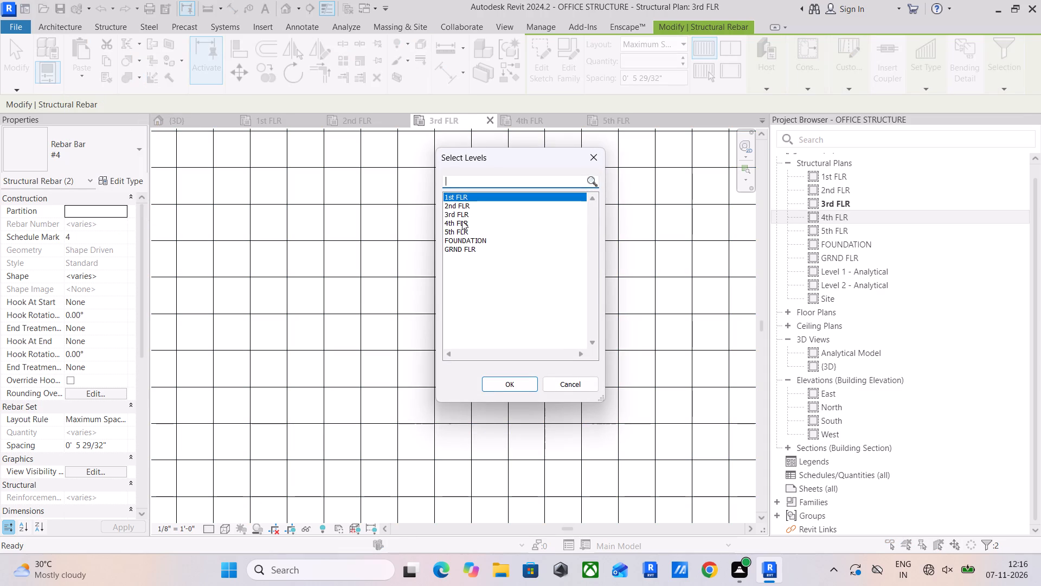
pyautogui.moveTo(462, 221); pyautogui.dragTo(460, 228)
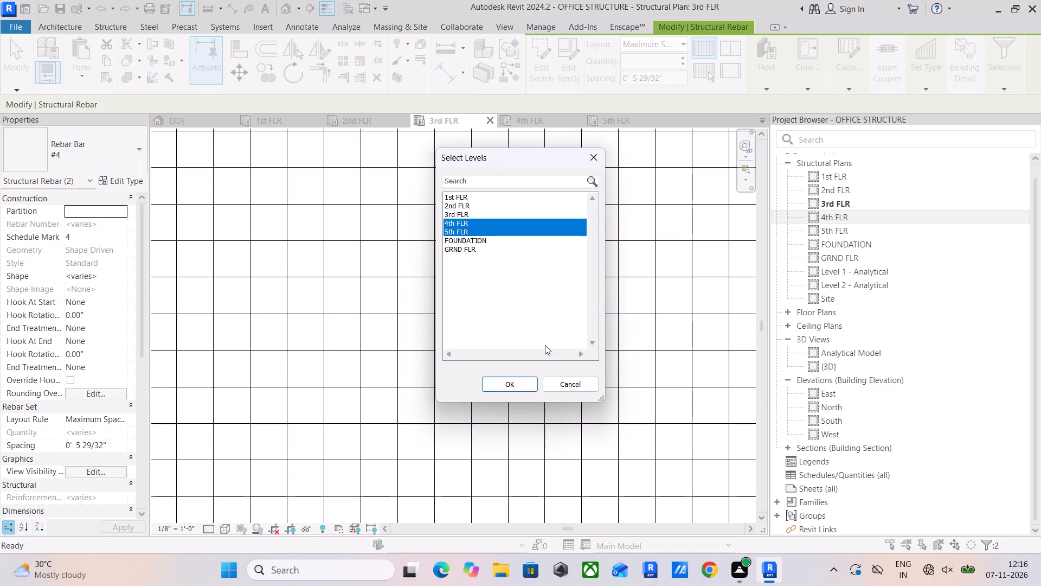
pyautogui.click(522, 384)
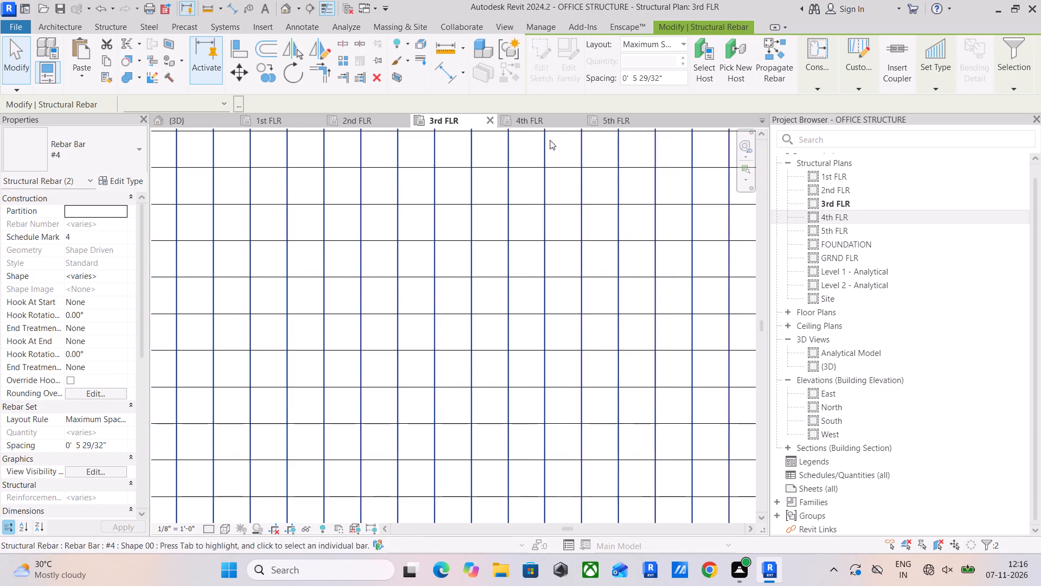
# Align the south end of the 4th FLR wide bay's west beam stirrup set with the last east-west slab bar.
pyautogui.click(536, 119)
pyautogui.scroll(-4, 573, 299)
pyautogui.moveTo(582, 300); pyautogui.dragTo(487, 374, button='middle')
pyautogui.scroll(5, 328, 322)
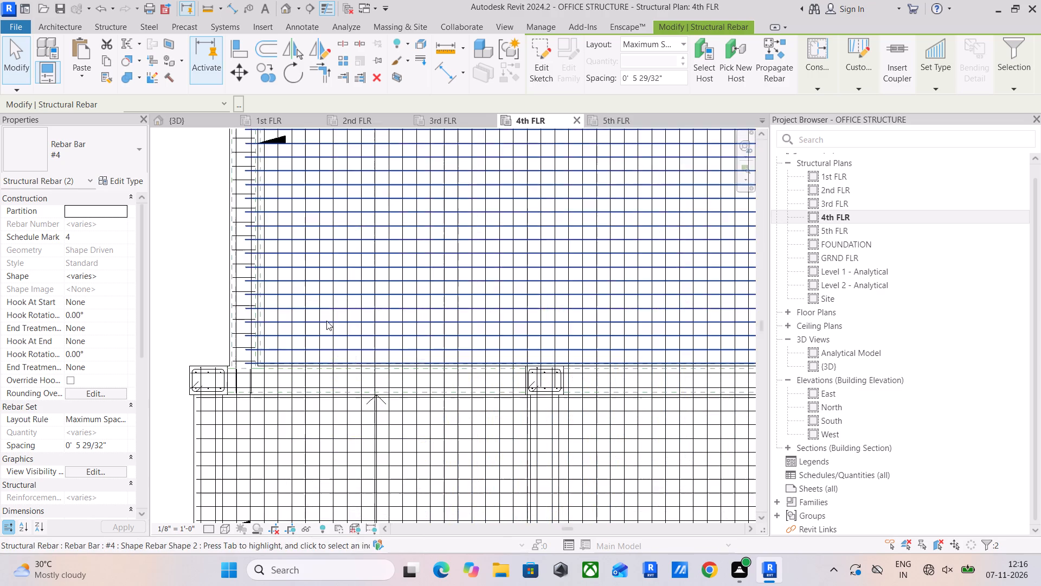
pyautogui.scroll(6, 326, 321)
pyautogui.scroll(5, 218, 319)
pyautogui.click(291, 280)
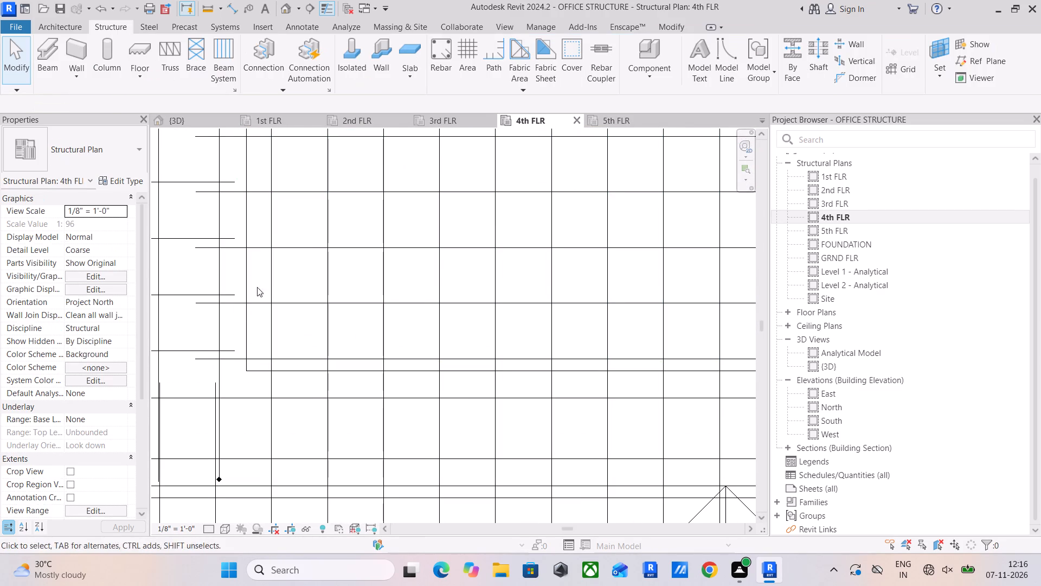
pyautogui.click(196, 299)
pyautogui.moveTo(228, 317); pyautogui.dragTo(395, 297, button='middle')
pyautogui.scroll(4, 356, 337)
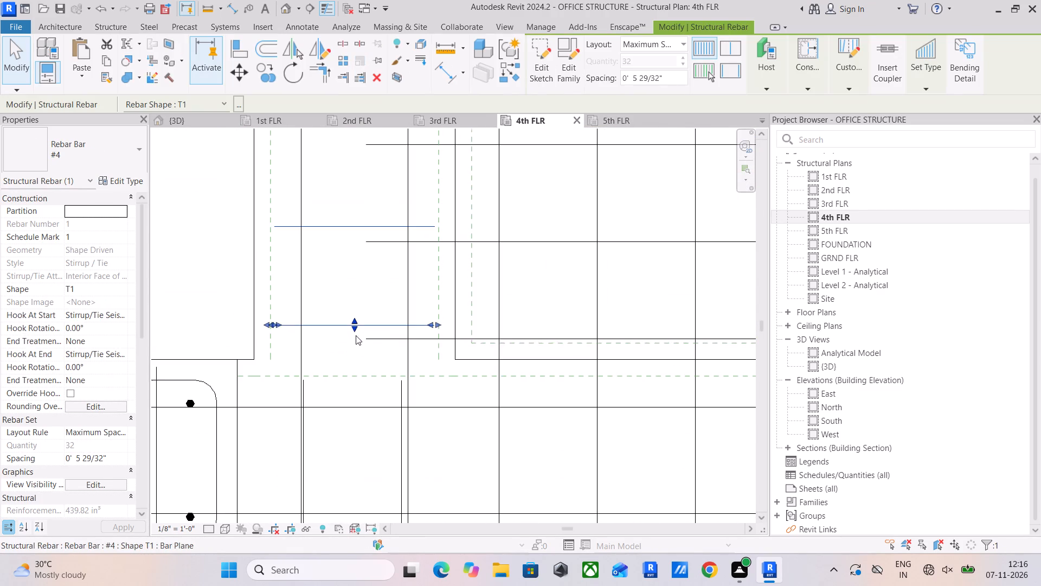
pyautogui.moveTo(356, 328); pyautogui.dragTo(353, 338)
pyautogui.click(357, 285)
# Align the north end of the 4th FLR wide bay's west beam stirrup set with an east-west slab bar near the column.
pyautogui.scroll(-5, 360, 281)
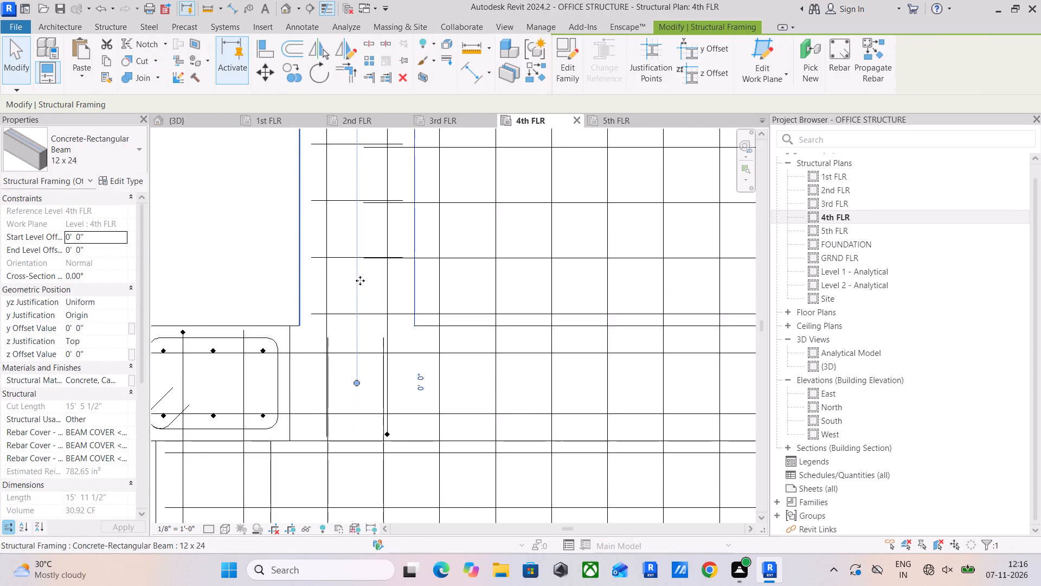
pyautogui.scroll(-3, 360, 281)
pyautogui.moveTo(417, 286); pyautogui.dragTo(426, 500, button='middle')
pyautogui.scroll(-3, 436, 385)
pyautogui.moveTo(442, 377); pyautogui.dragTo(445, 528, button='middle')
pyautogui.moveTo(445, 410); pyautogui.dragTo(460, 542, button='middle')
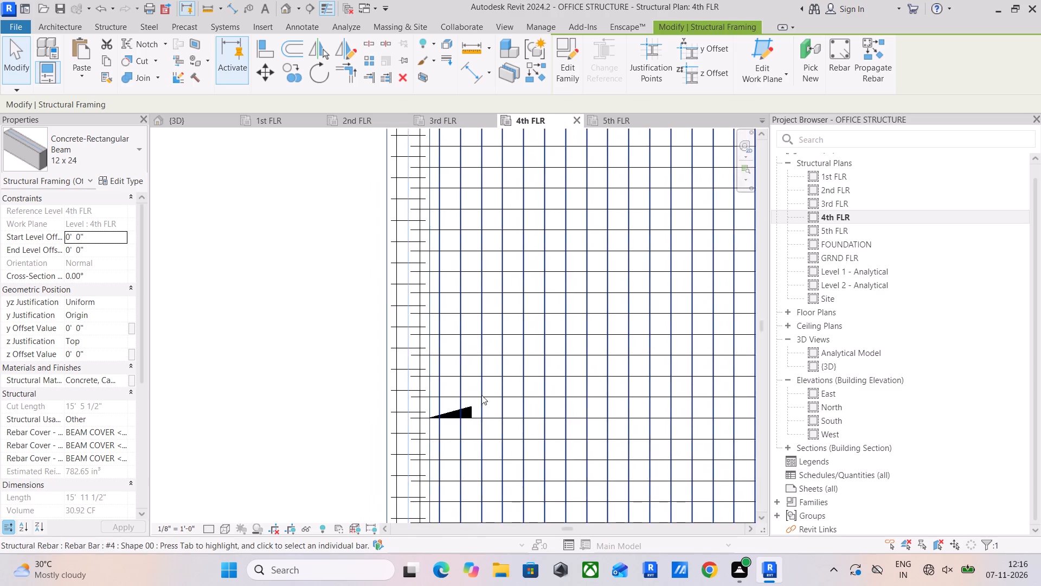
pyautogui.scroll(-4, 484, 377)
pyautogui.moveTo(490, 327); pyautogui.dragTo(488, 399, button='middle')
pyautogui.scroll(5, 459, 310)
pyautogui.scroll(5, 411, 246)
pyautogui.scroll(4, 432, 294)
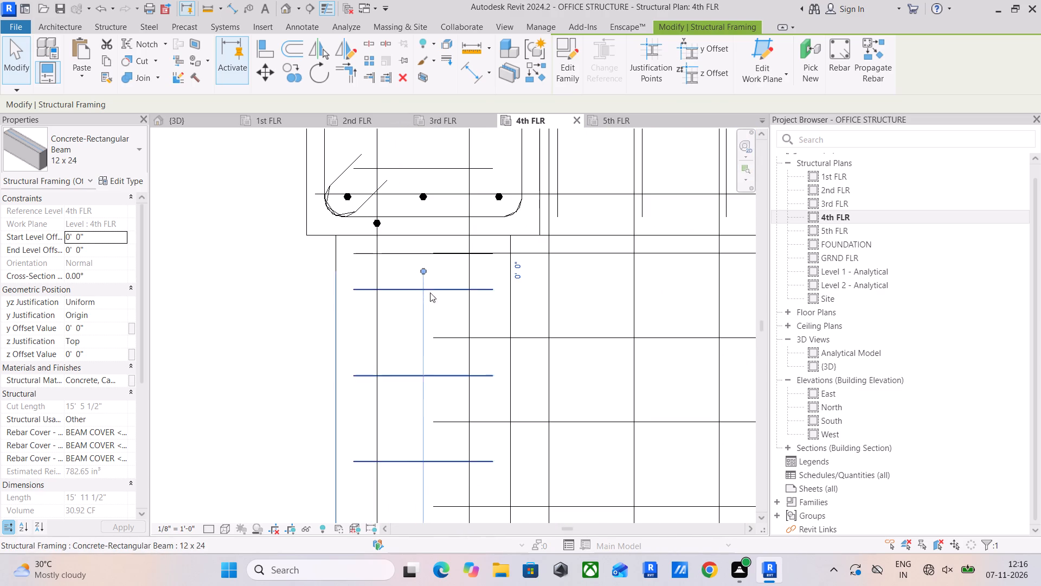
pyautogui.click(413, 290)
pyautogui.moveTo(421, 289); pyautogui.dragTo(419, 342)
pyautogui.click(582, 294)
# Align the west end of the 4th FLR wide bay's north beam stirrup set with the first north-south slab bar.
pyautogui.scroll(-5, 575, 362)
pyautogui.moveTo(594, 368); pyautogui.dragTo(444, 348, button='middle')
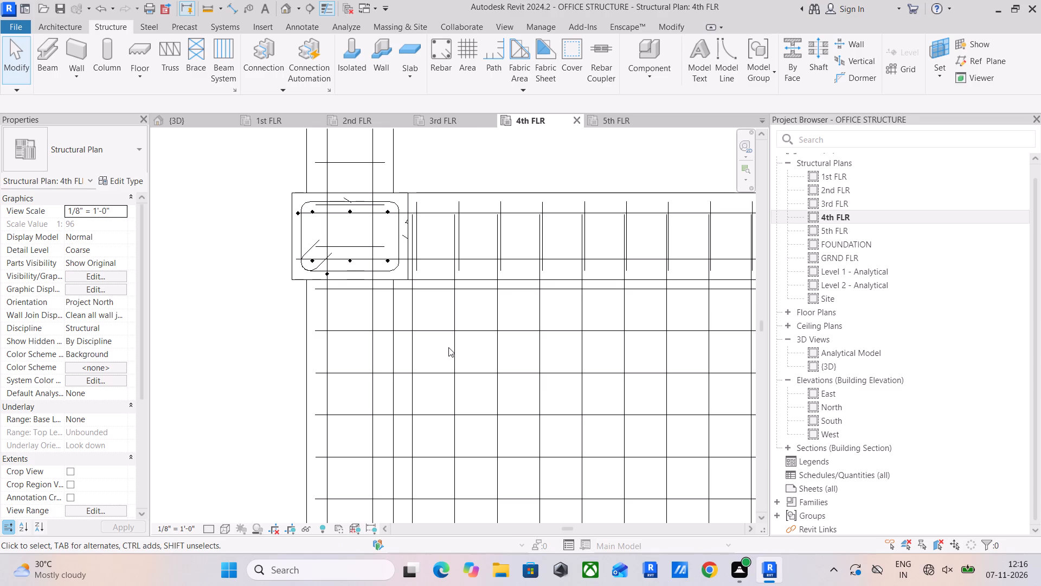
pyautogui.scroll(-5, 448, 347)
pyautogui.scroll(10, 461, 296)
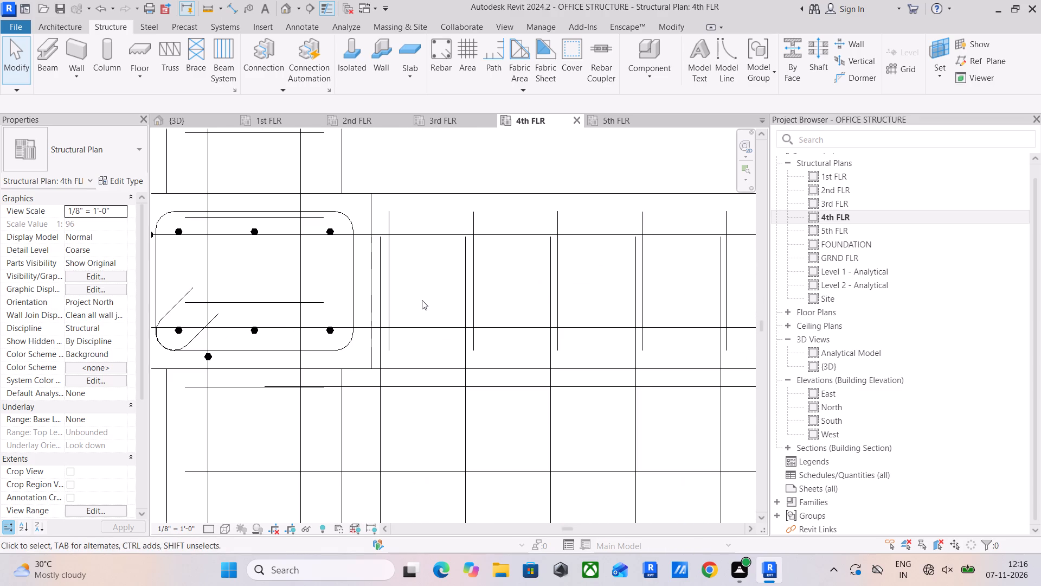
pyautogui.click(390, 301)
pyautogui.moveTo(388, 286); pyautogui.dragTo(379, 288)
pyautogui.click(425, 289)
# Shorten the east end of the 4th FLR north beam's western stirrup set to the north-south slab bar before the middle column.
pyautogui.scroll(-9, 450, 314)
pyautogui.moveTo(513, 329); pyautogui.dragTo(330, 346, button='middle')
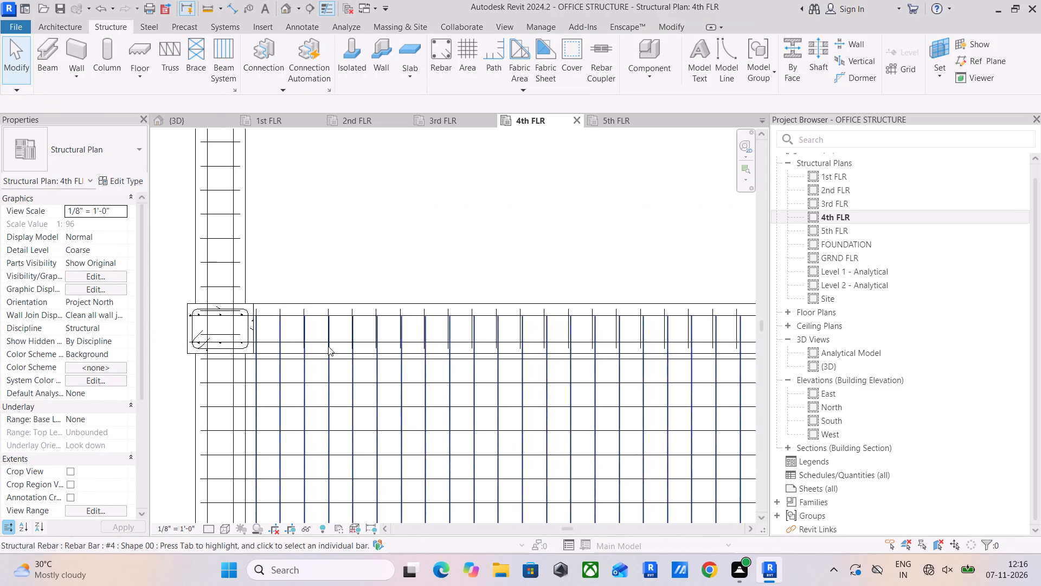
pyautogui.scroll(-4, 489, 335)
pyautogui.moveTo(530, 335); pyautogui.dragTo(268, 353, button='middle')
pyautogui.scroll(-4, 516, 336)
pyautogui.moveTo(597, 345); pyautogui.dragTo(319, 297, button='middle')
pyautogui.scroll(1, 537, 295)
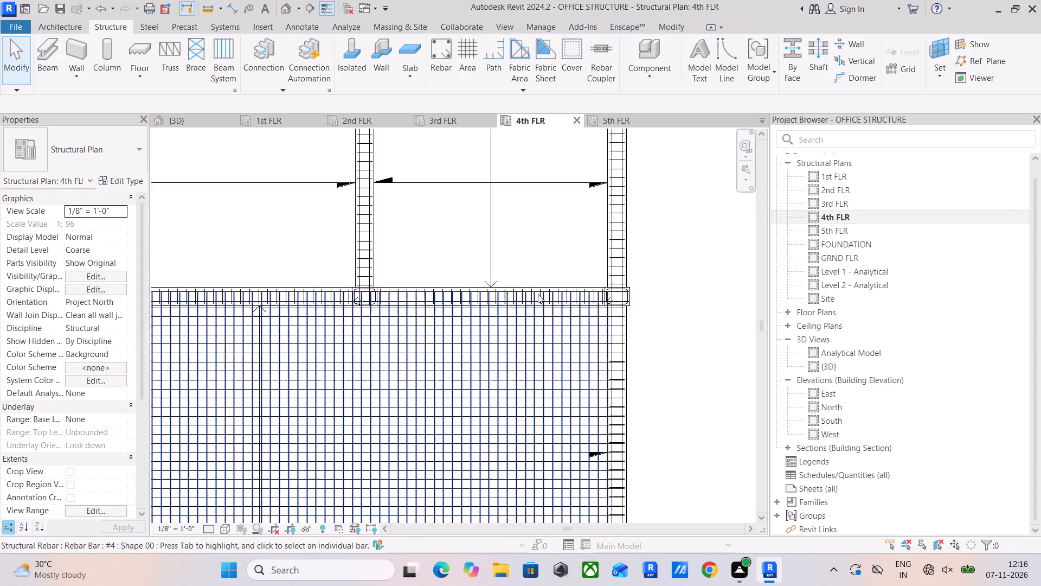
pyautogui.scroll(1, 538, 294)
pyautogui.moveTo(412, 301); pyautogui.dragTo(420, 310, button='middle')
pyautogui.scroll(5, 315, 284)
pyautogui.scroll(5, 340, 341)
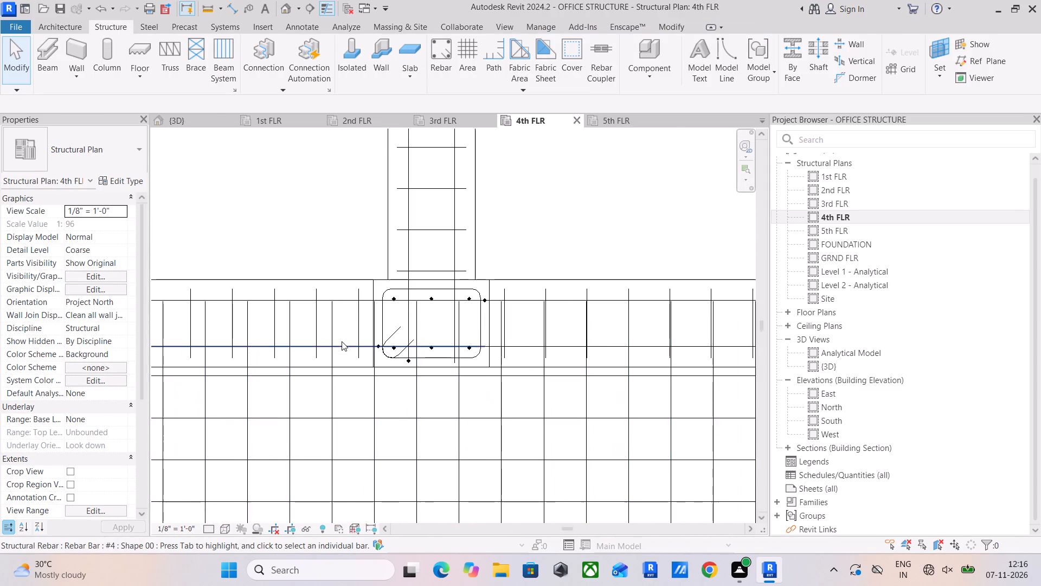
pyautogui.click(239, 321)
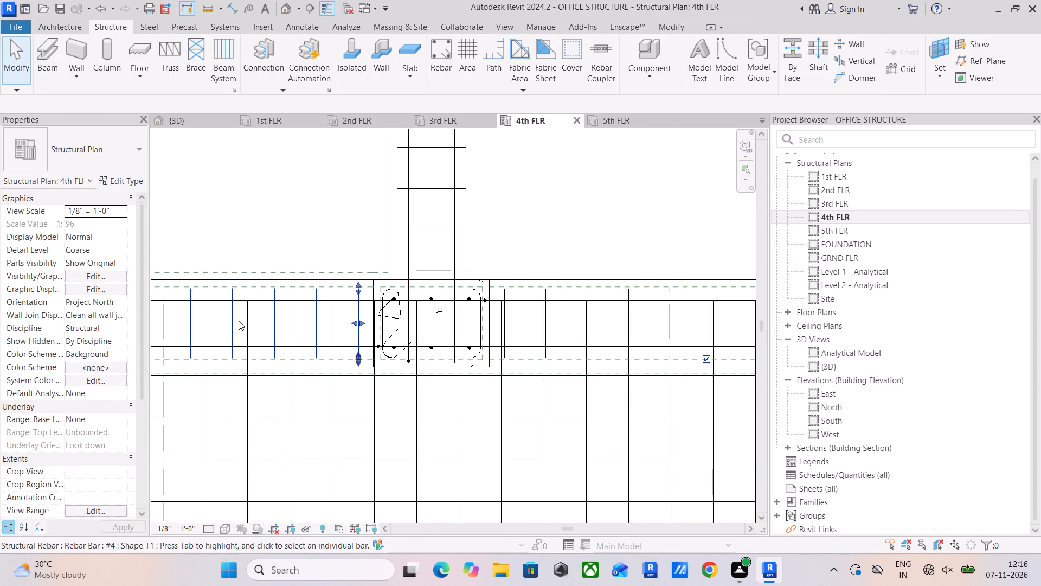
pyautogui.moveTo(346, 321); pyautogui.dragTo(358, 322, button='middle')
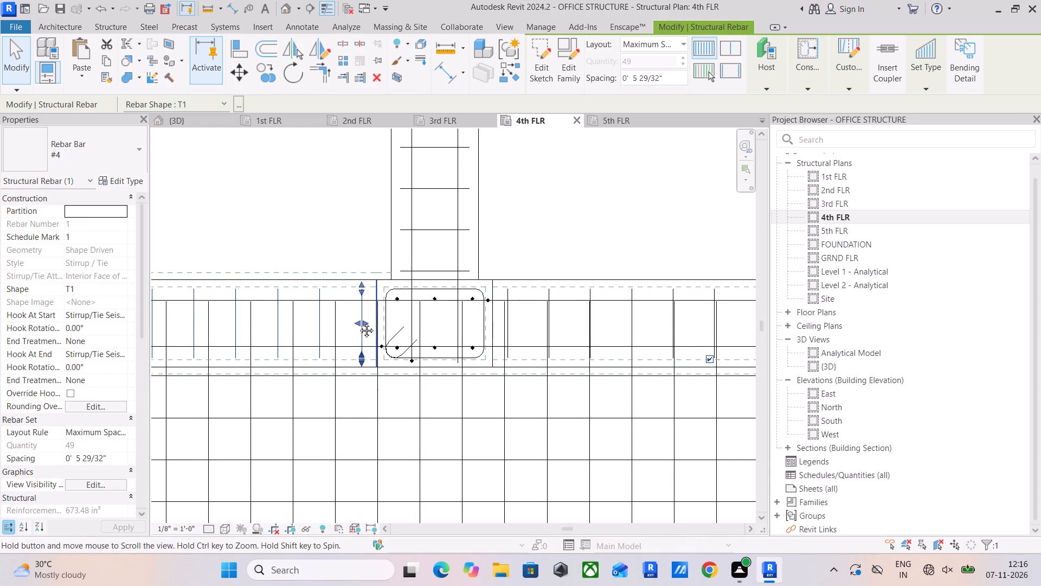
pyautogui.moveTo(358, 322); pyautogui.dragTo(494, 322, button='middle')
pyautogui.moveTo(500, 322); pyautogui.dragTo(487, 328)
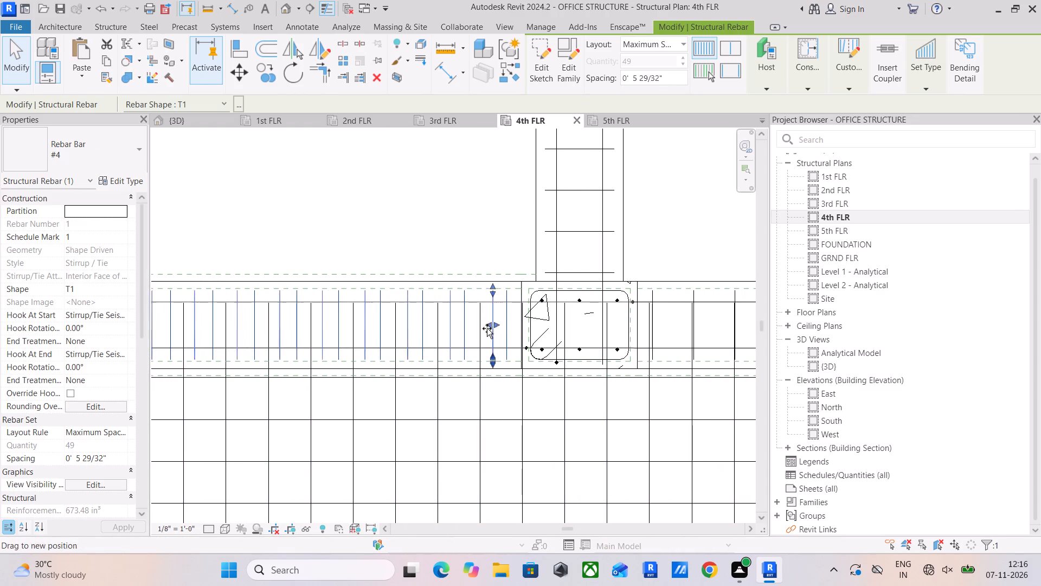
pyautogui.moveTo(487, 328); pyautogui.dragTo(474, 333)
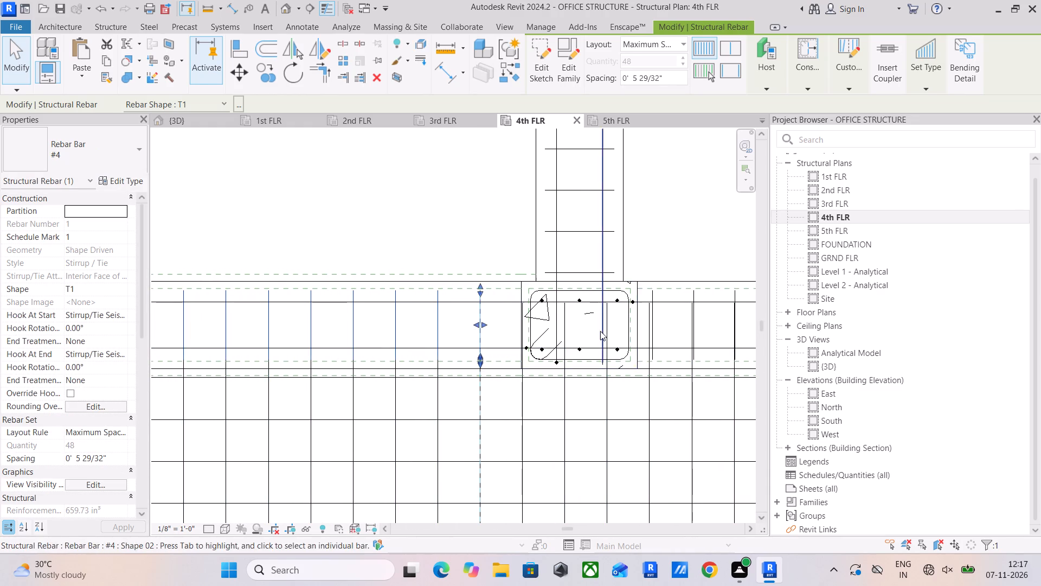
# Align the west end of the 4th FLR north beam's eastern stirrup set with the first north-south slab bar past the middle column.
pyautogui.moveTo(583, 336); pyautogui.dragTo(414, 340, button='middle')
pyautogui.click(486, 302)
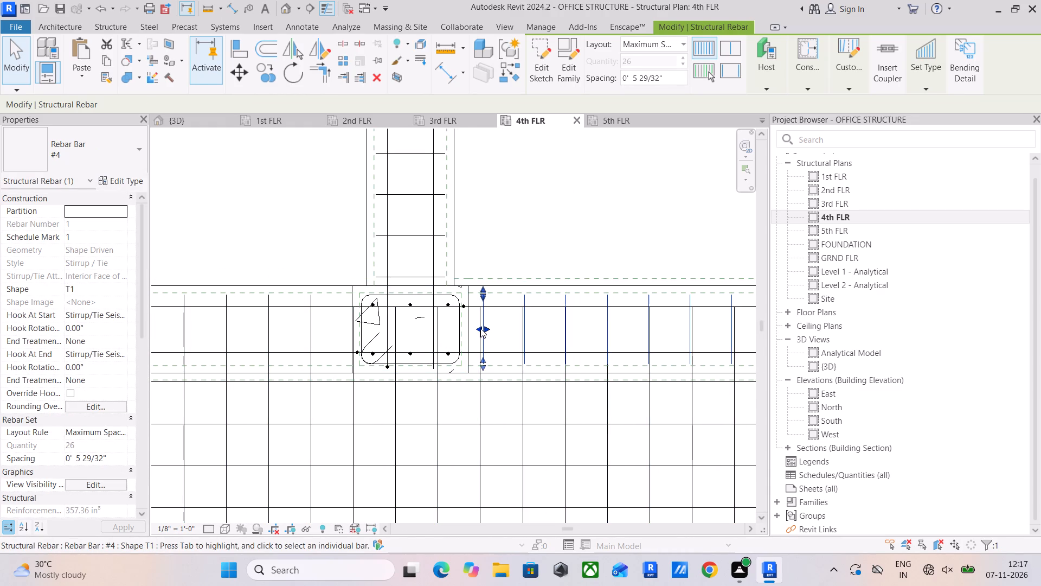
pyautogui.click(480, 328)
pyautogui.click(503, 329)
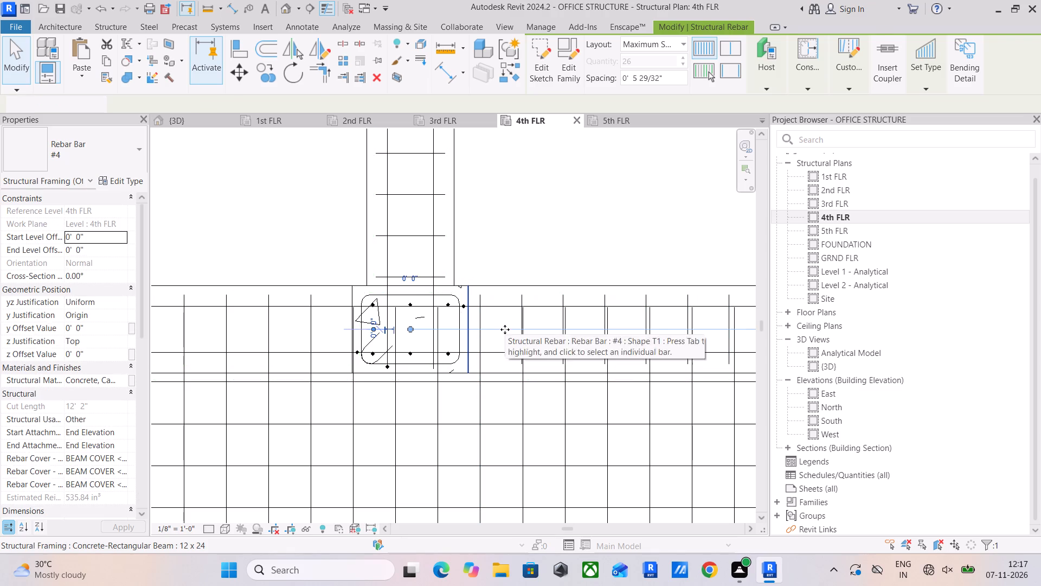
# Shorten the east end of the 4th FLR north beam's eastern stirrup set to the last north-south slab bar before the corner column.
pyautogui.scroll(-4, 505, 329)
pyautogui.moveTo(563, 344); pyautogui.dragTo(164, 356, button='middle')
pyautogui.moveTo(641, 332); pyautogui.dragTo(478, 335, button='middle')
pyautogui.scroll(4, 537, 353)
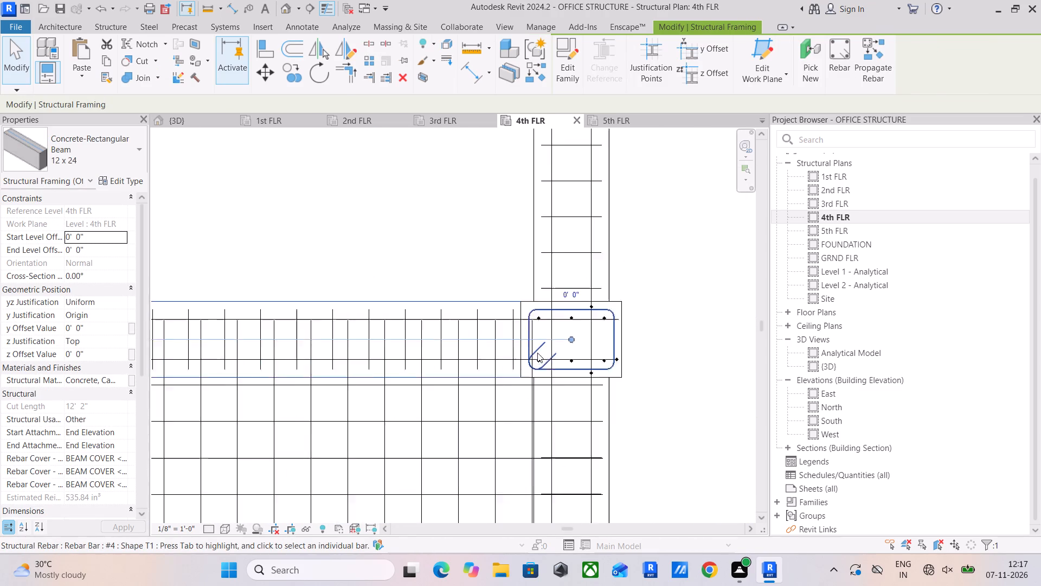
pyautogui.scroll(1, 537, 353)
pyautogui.click(501, 349)
pyautogui.moveTo(504, 341); pyautogui.dragTo(477, 347)
pyautogui.click(504, 335)
pyautogui.click(494, 325)
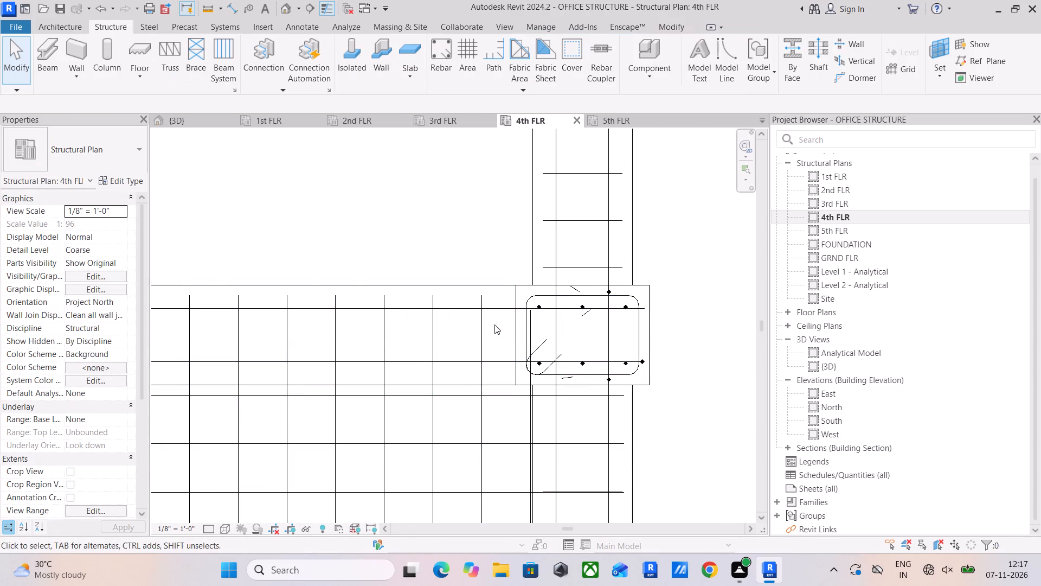
# Align the south end of the 4th FLR wide bay's east beam stirrup set with the last east-west slab bar.
pyautogui.scroll(-5, 494, 327)
pyautogui.moveTo(503, 339); pyautogui.dragTo(496, 270, button='middle')
pyautogui.scroll(10, 523, 329)
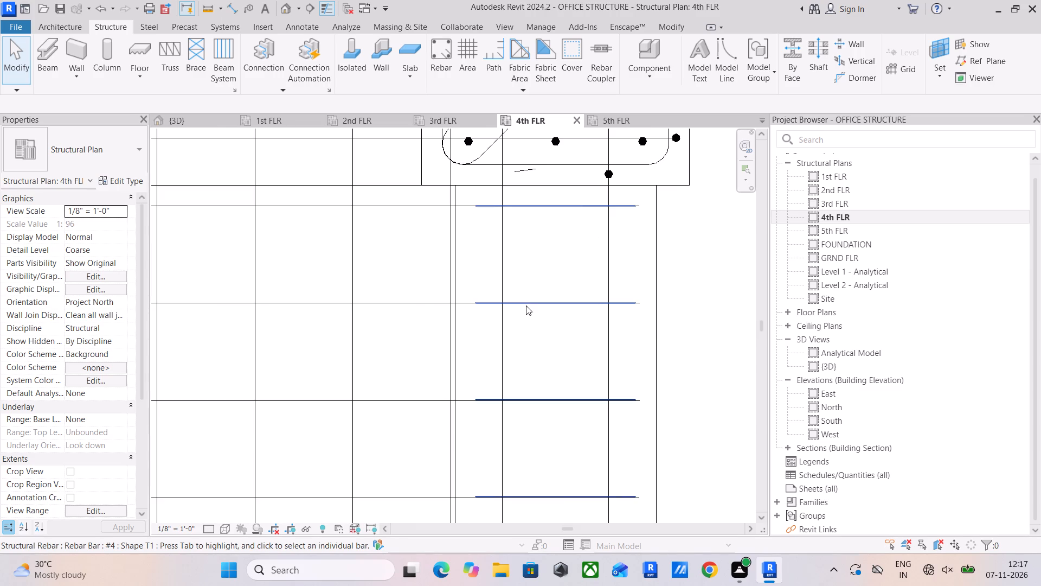
pyautogui.scroll(-14, 529, 306)
pyautogui.moveTo(540, 339); pyautogui.dragTo(531, 214, button='middle')
pyautogui.scroll(1, 531, 213)
pyautogui.scroll(-2, 544, 326)
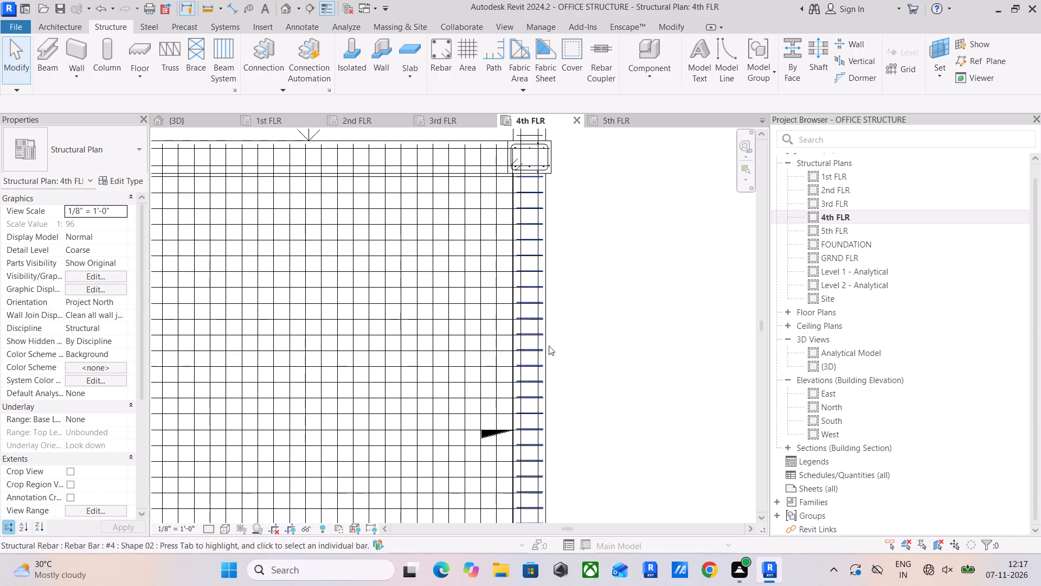
pyautogui.scroll(-2, 549, 346)
pyautogui.moveTo(554, 354); pyautogui.dragTo(589, 196, button='middle')
pyautogui.scroll(16, 578, 395)
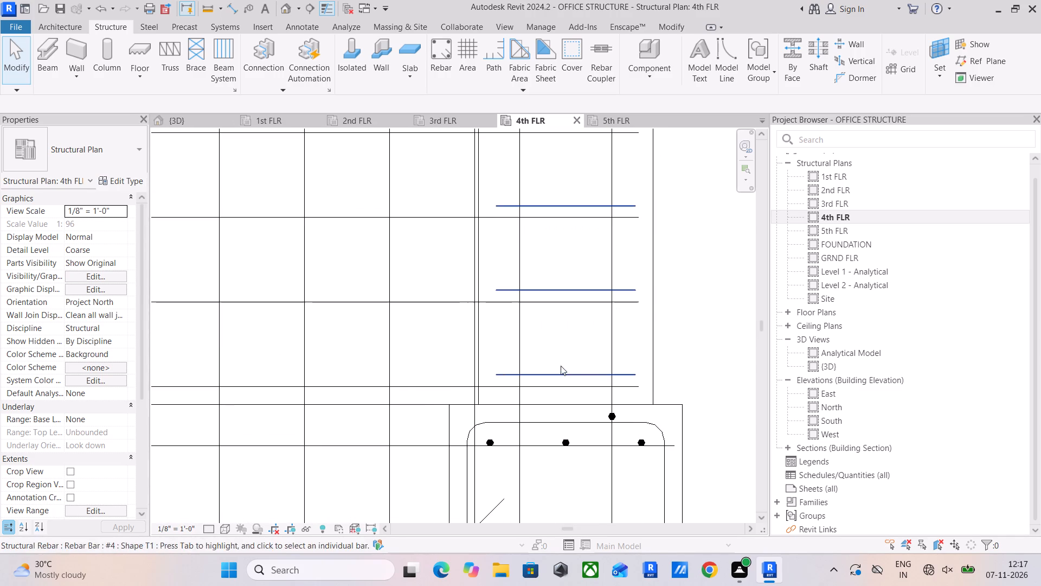
pyautogui.click(561, 370)
pyautogui.moveTo(562, 374); pyautogui.dragTo(561, 386)
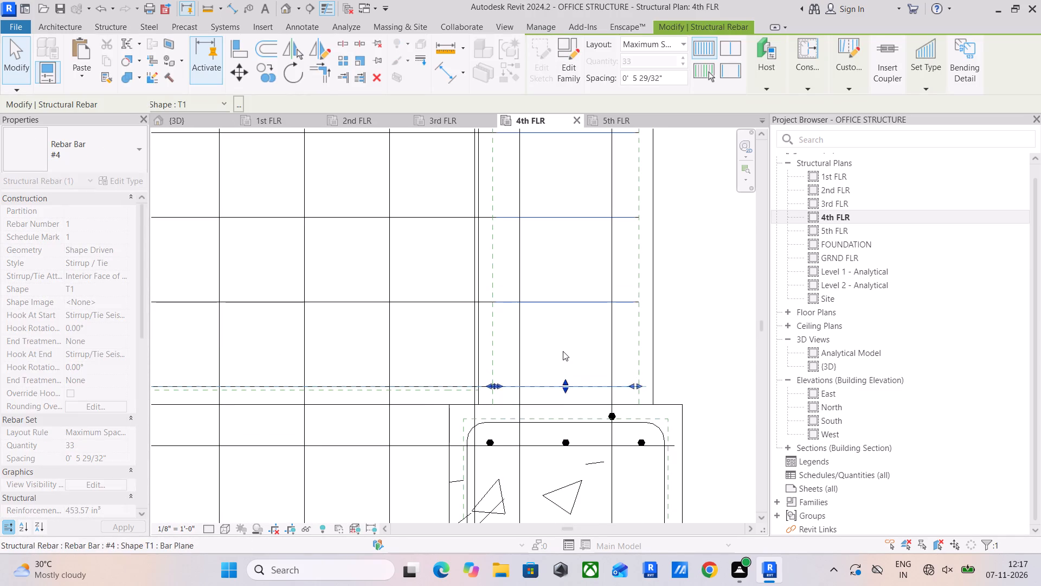
pyautogui.click(563, 350)
# Examine the slab bars and surrounding beam stirrups across the 4th FLR wide bay.
pyautogui.scroll(-10, 561, 339)
pyautogui.moveTo(556, 341); pyautogui.dragTo(571, 283, button='middle')
pyautogui.scroll(-5, 570, 315)
pyautogui.moveTo(562, 323); pyautogui.dragTo(645, 449, button='middle')
pyautogui.scroll(-4, 365, 334)
pyautogui.moveTo(372, 338); pyautogui.dragTo(501, 405, button='middle')
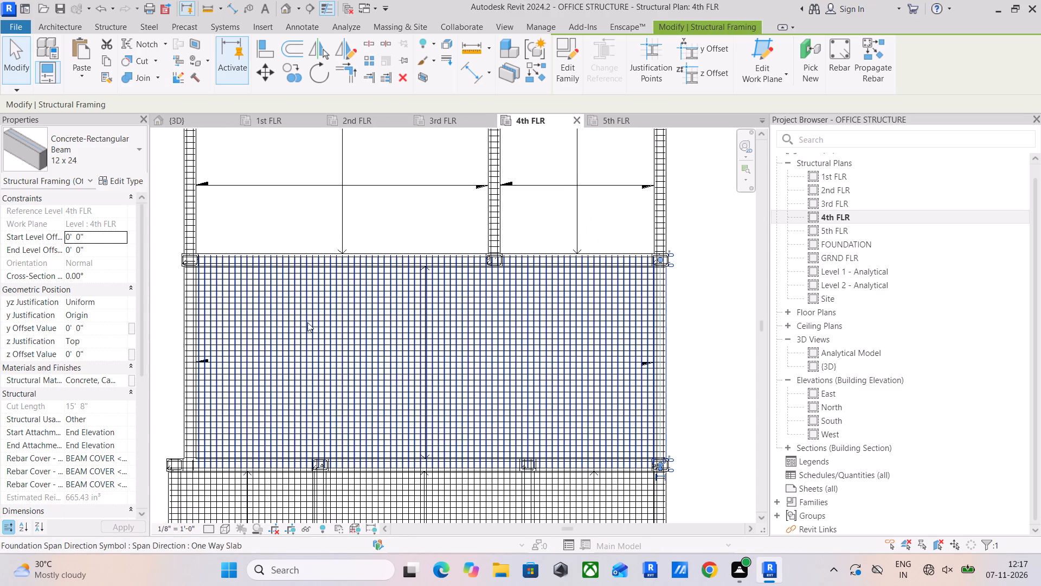
pyautogui.moveTo(318, 320); pyautogui.dragTo(398, 277, button='middle')
pyautogui.scroll(6, 235, 384)
pyautogui.scroll(4, 306, 414)
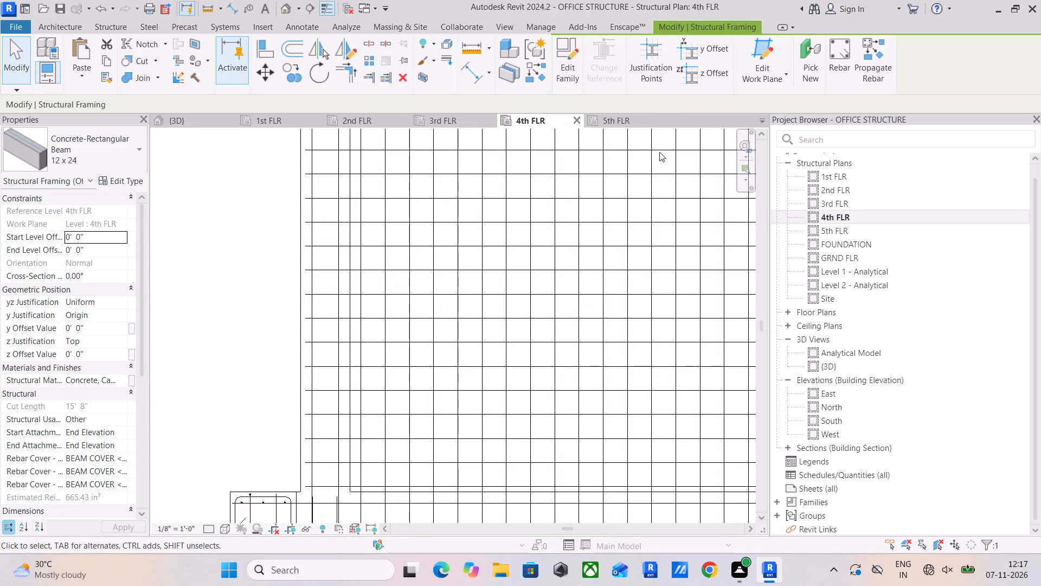
# Align the south end of the 5th FLR wide bay's west beam stirrup set with the last east-west slab bar.
pyautogui.click(616, 123)
pyautogui.scroll(4, 190, 354)
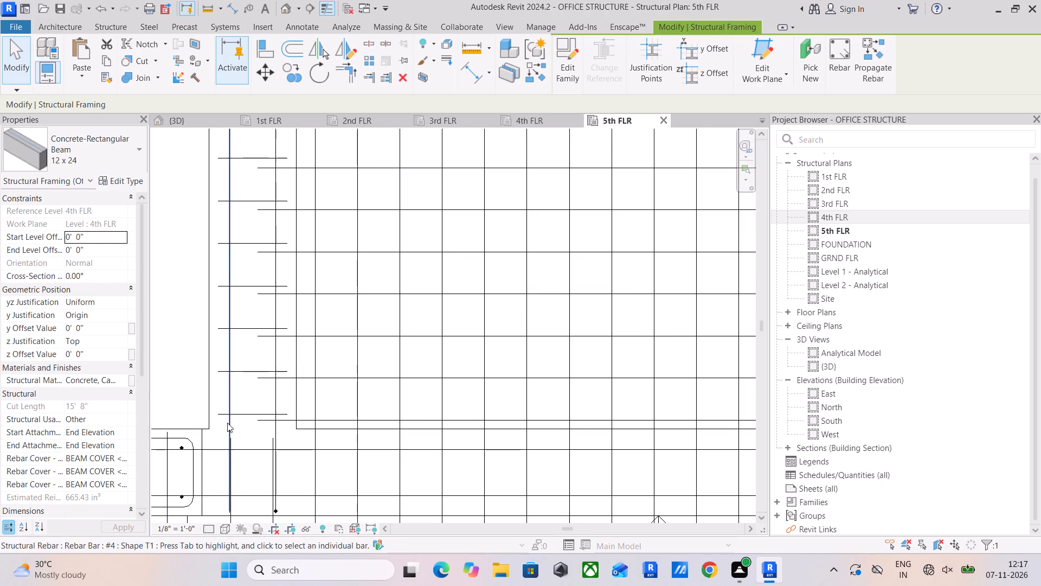
pyautogui.click(237, 416)
pyautogui.click(248, 418)
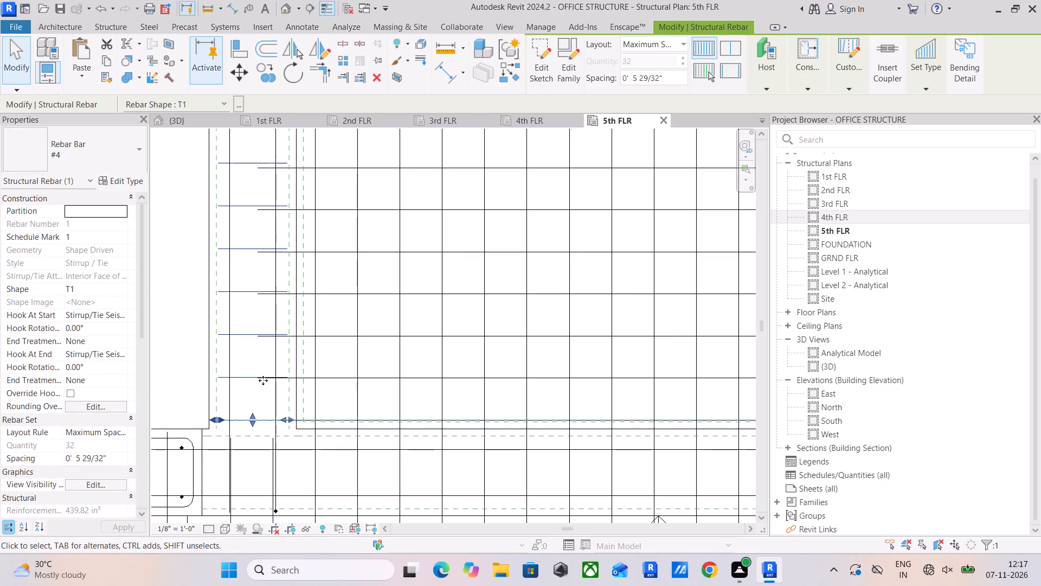
# Align the north end of the 5th FLR wide bay's west beam stirrup set with an east-west slab bar below the column.
pyautogui.scroll(-9, 263, 379)
pyautogui.moveTo(299, 354); pyautogui.dragTo(331, 556, button='middle')
pyautogui.scroll(6, 302, 325)
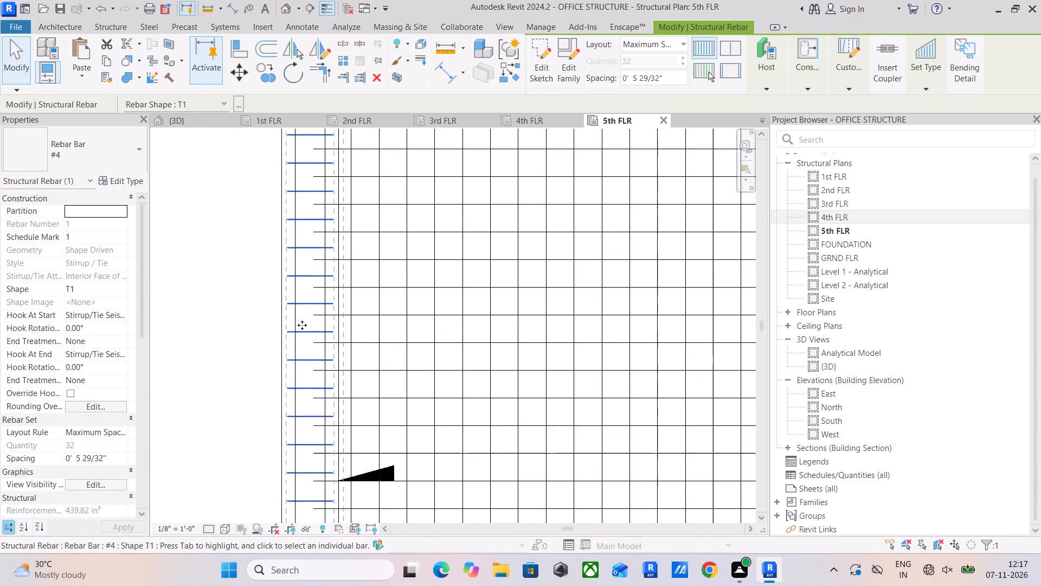
pyautogui.moveTo(311, 307); pyautogui.dragTo(326, 488, button='middle')
pyautogui.scroll(4, 303, 198)
pyautogui.moveTo(310, 240); pyautogui.dragTo(314, 275, button='middle')
pyautogui.scroll(3, 323, 295)
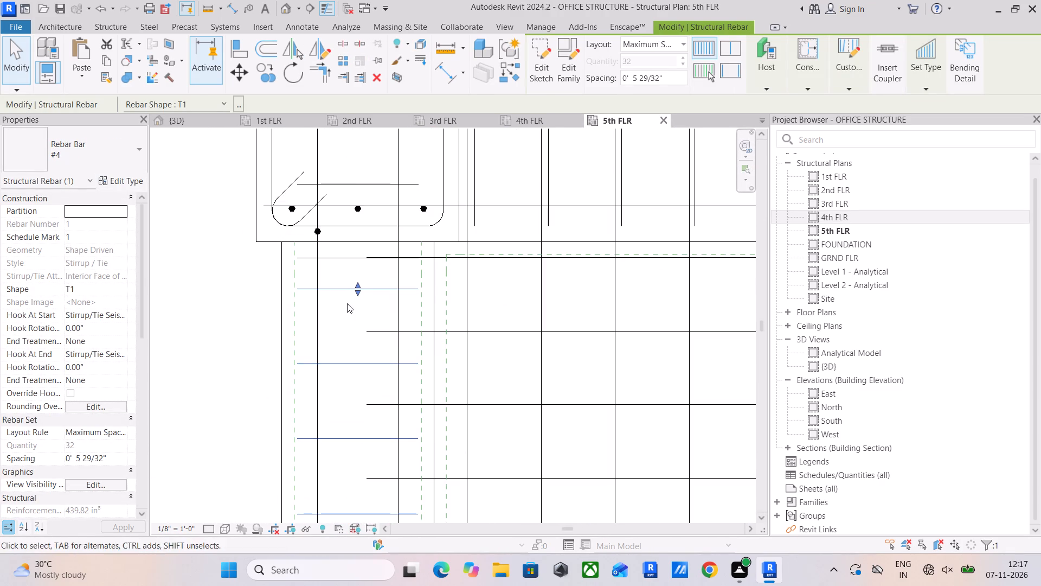
pyautogui.moveTo(354, 294); pyautogui.dragTo(354, 329)
pyautogui.click(356, 274)
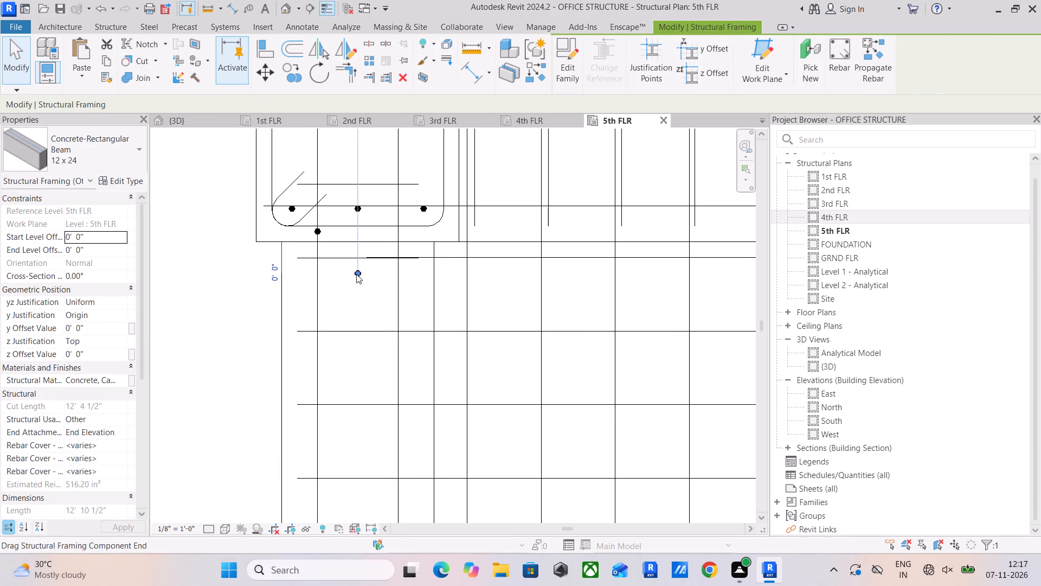
# Align the west end of the 5th FLR north beam's western stirrup set with the first north-south slab bar.
pyautogui.scroll(-3, 363, 313)
pyautogui.moveTo(412, 309); pyautogui.dragTo(348, 403, button='middle')
pyautogui.scroll(4, 385, 309)
pyautogui.click(370, 328)
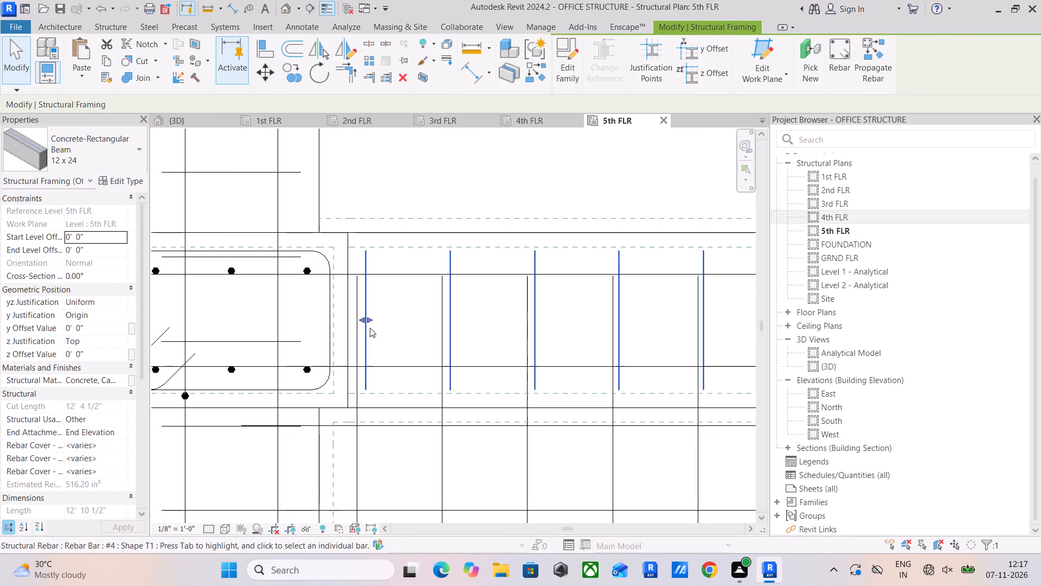
pyautogui.moveTo(365, 321); pyautogui.dragTo(356, 329)
# Shorten the east end of the 5th FLR north beam's western stirrup set to a north-south slab bar before the middle column.
pyautogui.scroll(-4, 453, 317)
pyautogui.scroll(-2, 503, 326)
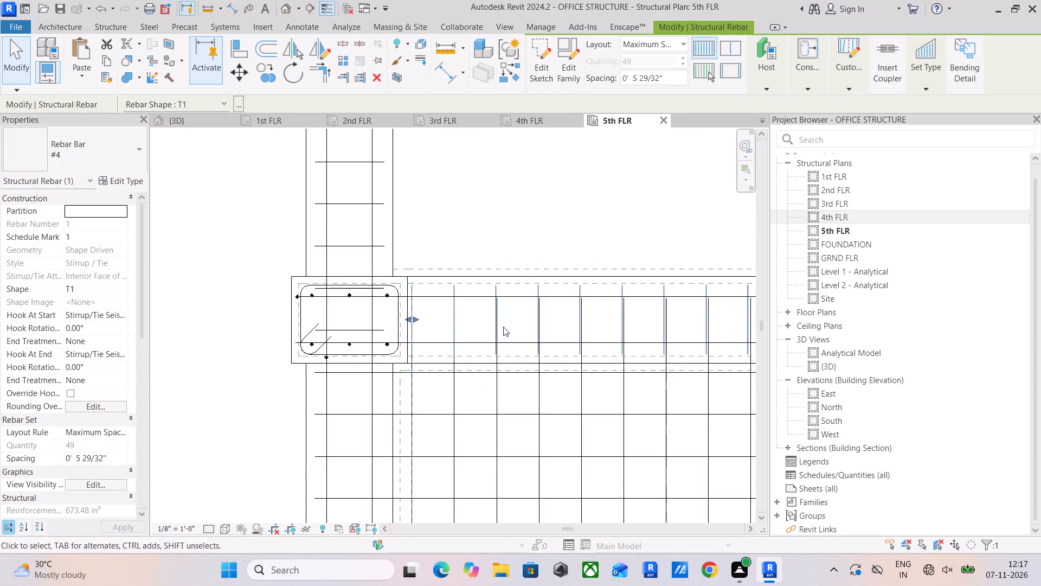
pyautogui.scroll(-2, 503, 327)
pyautogui.moveTo(522, 328); pyautogui.dragTo(299, 368, button='middle')
pyautogui.scroll(-8, 415, 358)
pyautogui.moveTo(518, 355); pyautogui.dragTo(233, 400, button='middle')
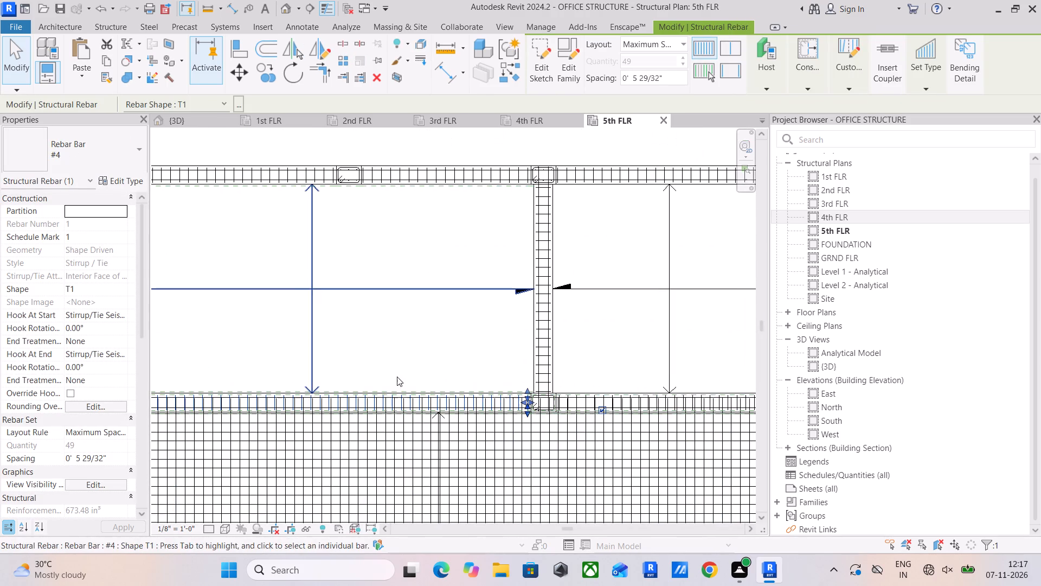
pyautogui.scroll(16, 529, 407)
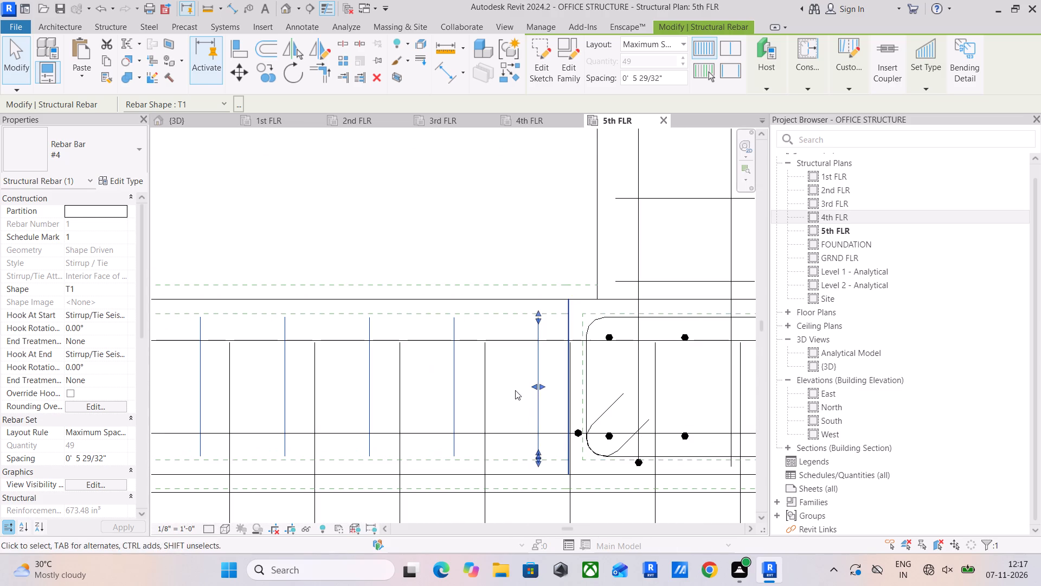
pyautogui.moveTo(531, 385); pyautogui.dragTo(483, 409)
pyautogui.click(529, 380)
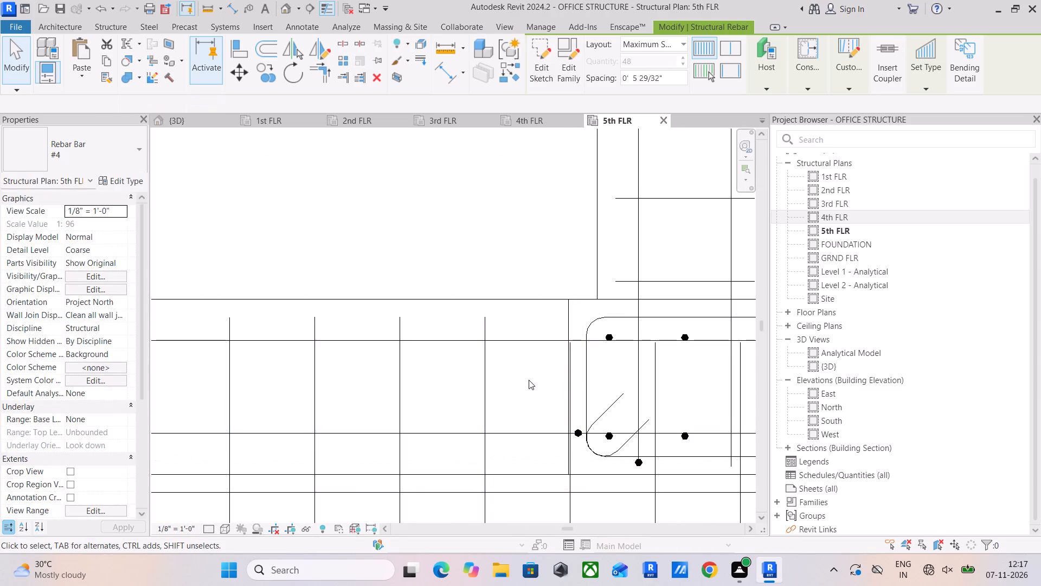
# Align the west end of the 5th FLR north beam's eastern stirrup set with the first north-south slab bar past the middle column.
pyautogui.scroll(-5, 526, 391)
pyautogui.moveTo(499, 396); pyautogui.dragTo(368, 399, button='middle')
pyautogui.scroll(4, 609, 423)
pyautogui.scroll(4, 511, 407)
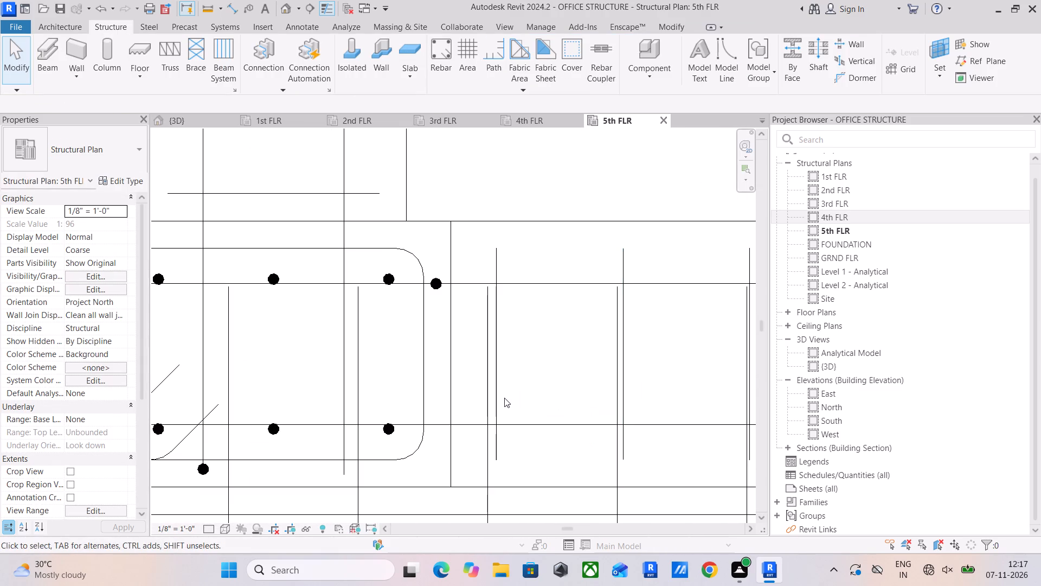
pyautogui.click(500, 391)
pyautogui.click(493, 360)
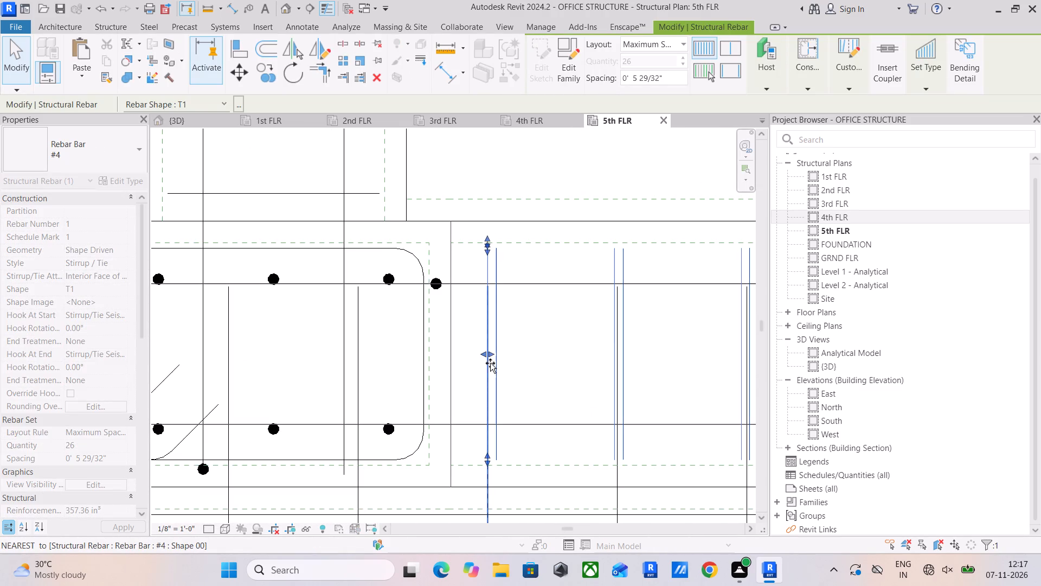
# Shorten the east end of the 5th FLR north beam's eastern stirrup set to the last north-south slab bar before the corner column.
pyautogui.scroll(-8, 568, 375)
pyautogui.moveTo(620, 375); pyautogui.dragTo(244, 383, button='middle')
pyautogui.scroll(-3, 425, 403)
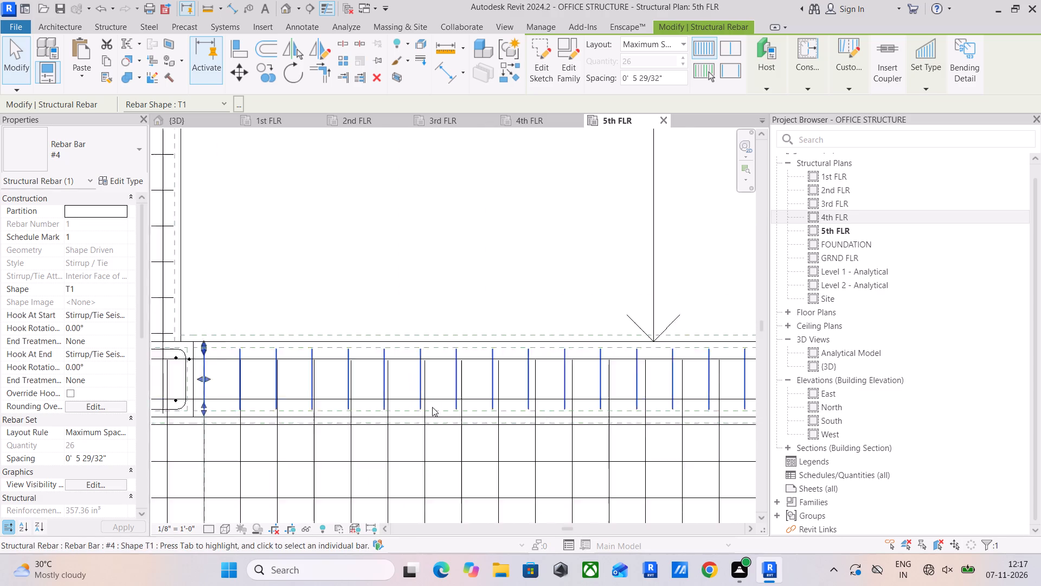
pyautogui.scroll(-2, 432, 407)
pyautogui.moveTo(509, 407); pyautogui.dragTo(207, 416, button='middle')
pyautogui.scroll(14, 521, 397)
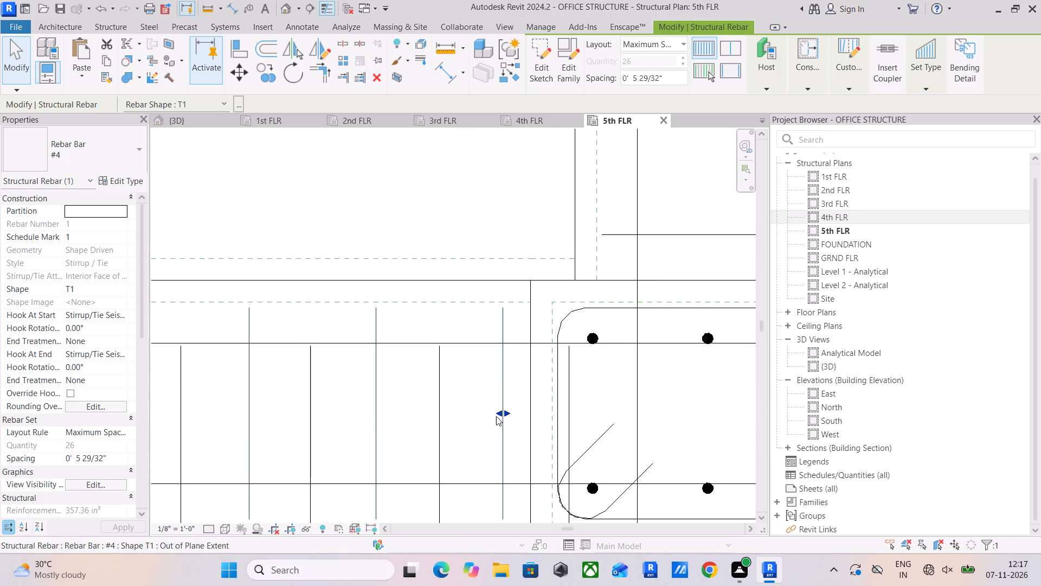
pyautogui.moveTo(497, 412); pyautogui.dragTo(430, 446)
pyautogui.click(493, 419)
# Align the south end of the 5th FLR wide bay's east beam stirrup set with the last east-west slab bar.
pyautogui.scroll(-13, 473, 418)
pyautogui.moveTo(486, 425); pyautogui.dragTo(496, 310, button='middle')
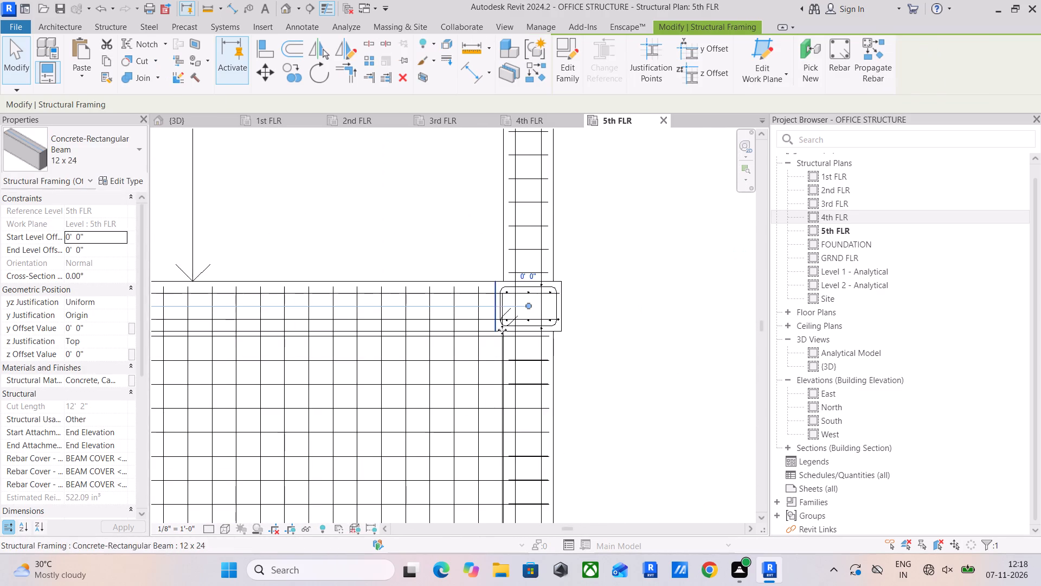
pyautogui.scroll(-4, 534, 418)
pyautogui.moveTo(532, 429); pyautogui.dragTo(557, 253, button='middle')
pyautogui.moveTo(600, 502); pyautogui.dragTo(592, 273, button='middle')
pyautogui.scroll(10, 557, 385)
pyautogui.scroll(4, 523, 425)
pyautogui.click(530, 405)
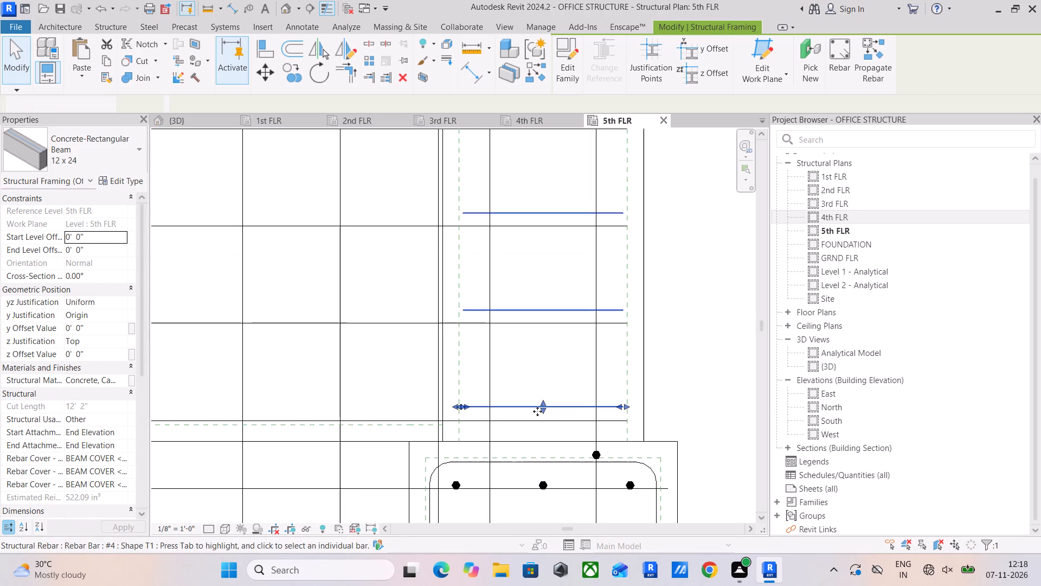
pyautogui.moveTo(541, 413); pyautogui.dragTo(541, 419)
pyautogui.click(550, 380)
# Examine the slab bars and surrounding beam stirrups across the 5th FLR wide bay and its neighbouring bays.
pyautogui.scroll(-6, 551, 383)
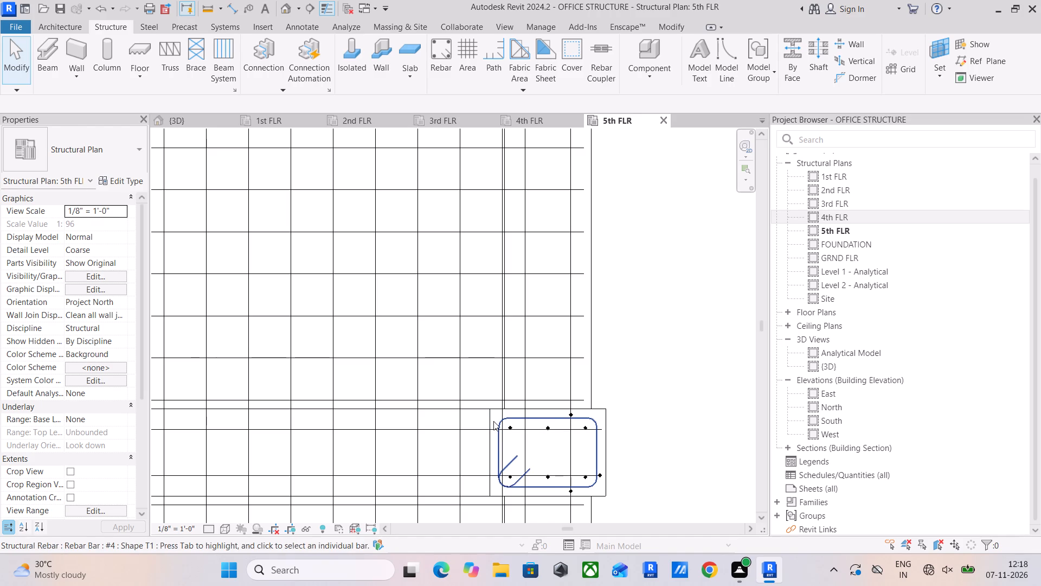
pyautogui.scroll(-6, 493, 413)
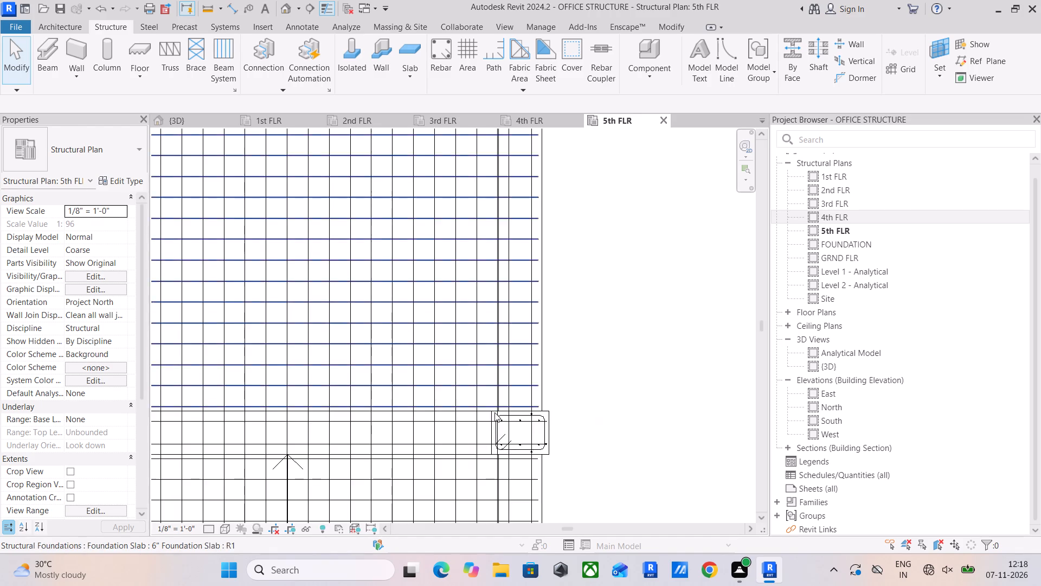
pyautogui.scroll(-3, 494, 412)
pyautogui.moveTo(491, 417); pyautogui.dragTo(583, 539, button='middle')
pyautogui.scroll(-5, 445, 393)
pyautogui.moveTo(446, 390); pyautogui.dragTo(591, 397, button='middle')
pyautogui.scroll(-2, 420, 330)
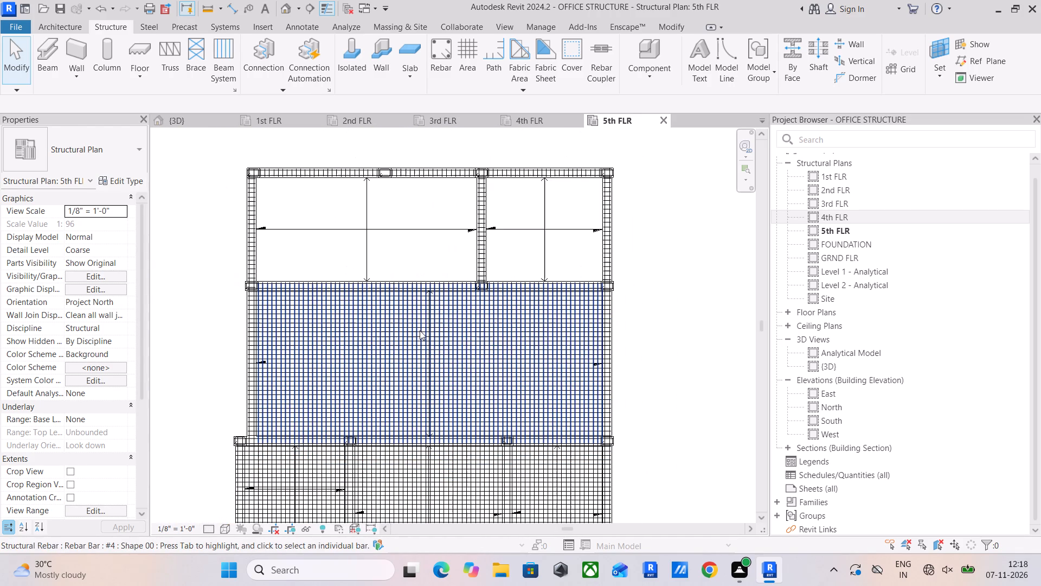
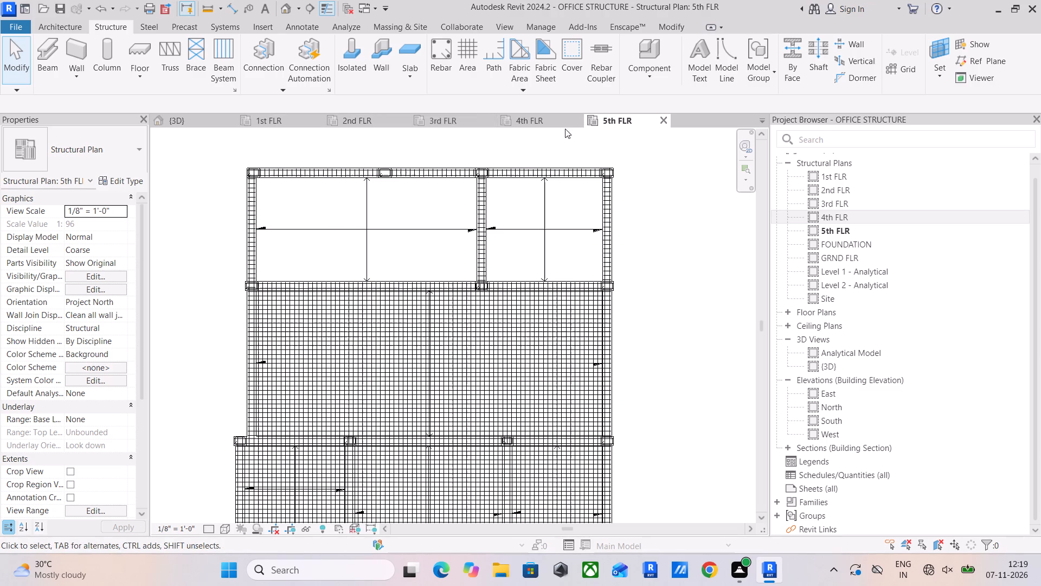
# Copy the 3rd FLR north-west bay's slab rebar in both directions and paste it aligned to the 4th FLR and 5th FLR levels.
pyautogui.click(555, 117)
pyautogui.scroll(-5, 360, 260)
pyautogui.moveTo(350, 288); pyautogui.dragTo(230, 493, button='middle')
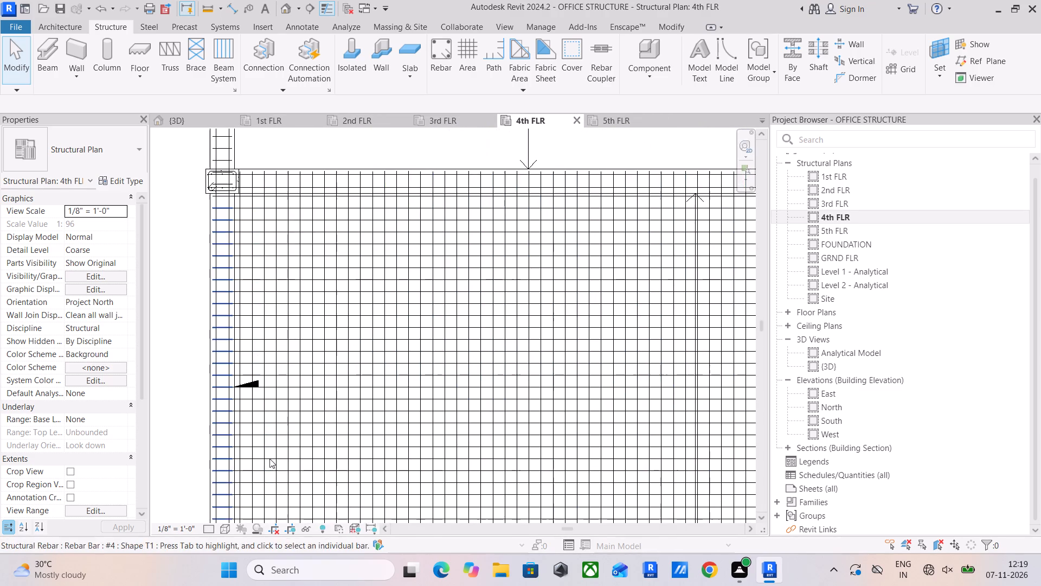
pyautogui.moveTo(347, 354); pyautogui.dragTo(325, 470, button='middle')
pyautogui.scroll(-4, 387, 326)
pyautogui.moveTo(409, 345); pyautogui.dragTo(384, 387, button='middle')
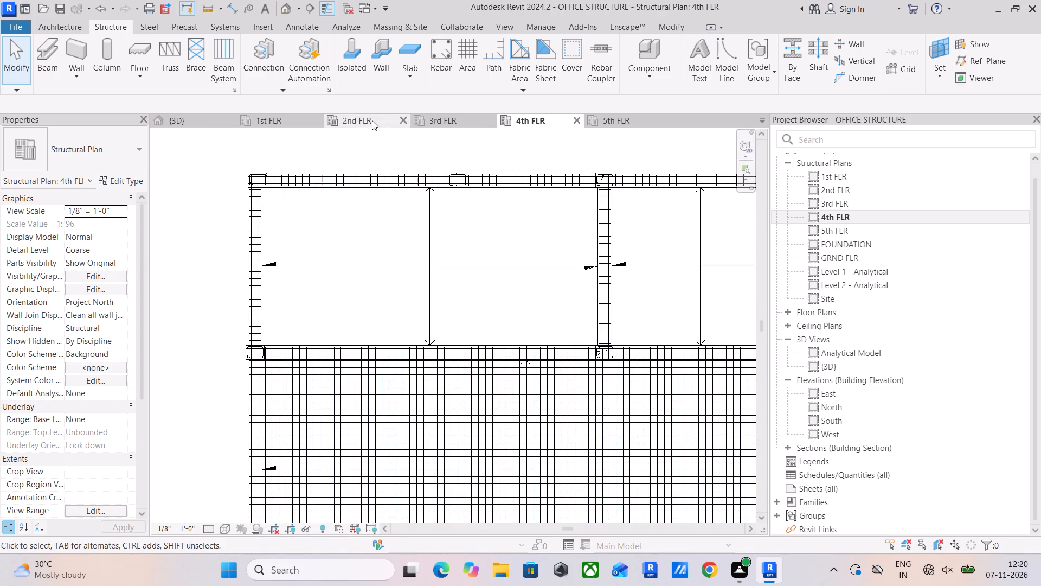
pyautogui.click(437, 117)
pyautogui.scroll(-10, 432, 131)
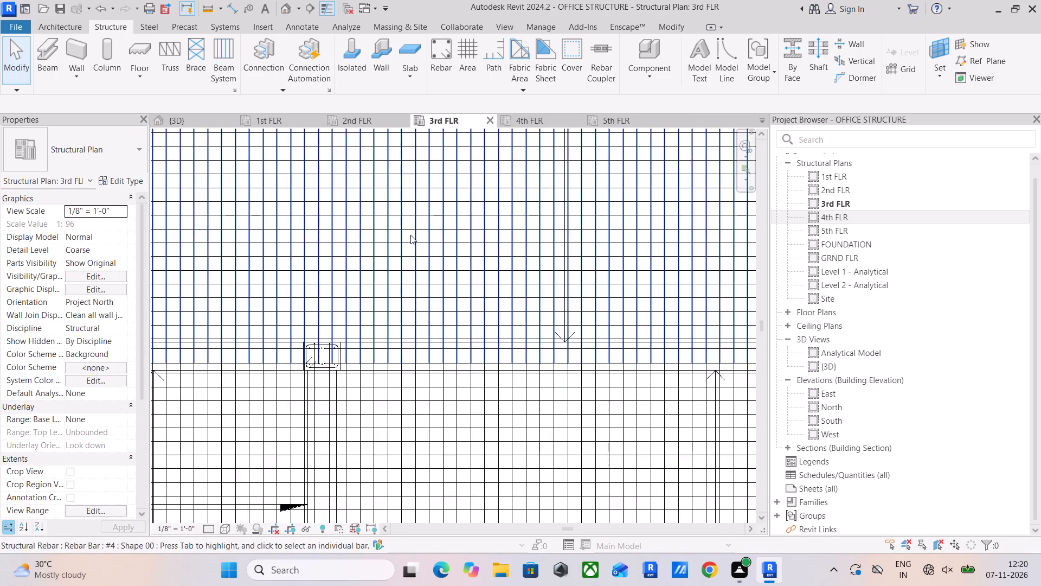
pyautogui.scroll(-2, 410, 235)
pyautogui.moveTo(413, 241); pyautogui.dragTo(398, 349, button='middle')
pyautogui.scroll(-4, 427, 329)
pyautogui.moveTo(428, 322); pyautogui.dragTo(422, 359, button='middle')
pyautogui.scroll(-1, 422, 359)
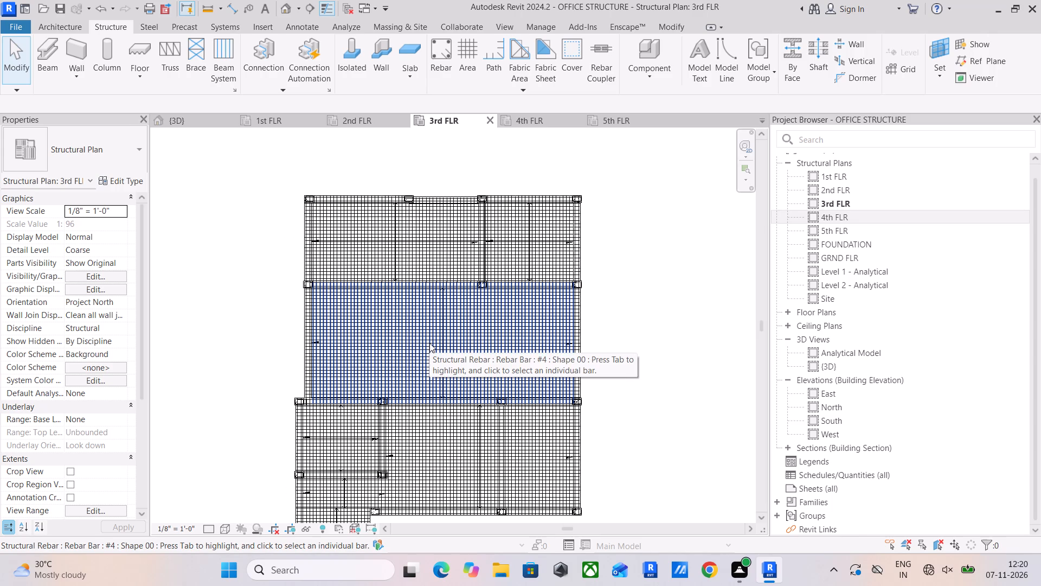
pyautogui.scroll(13, 399, 251)
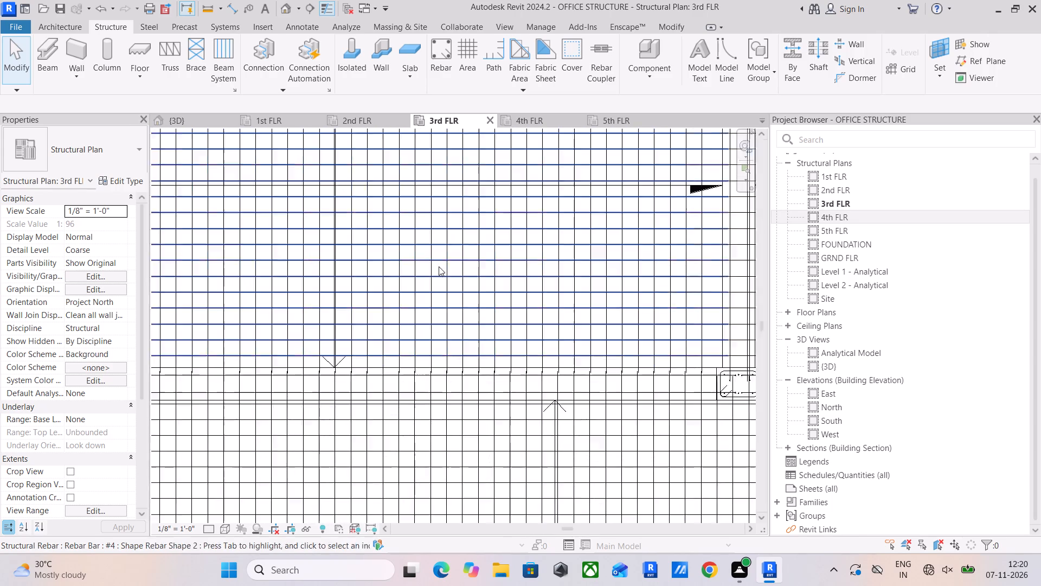
pyautogui.scroll(3, 439, 266)
pyautogui.moveTo(437, 273); pyautogui.dragTo(414, 297)
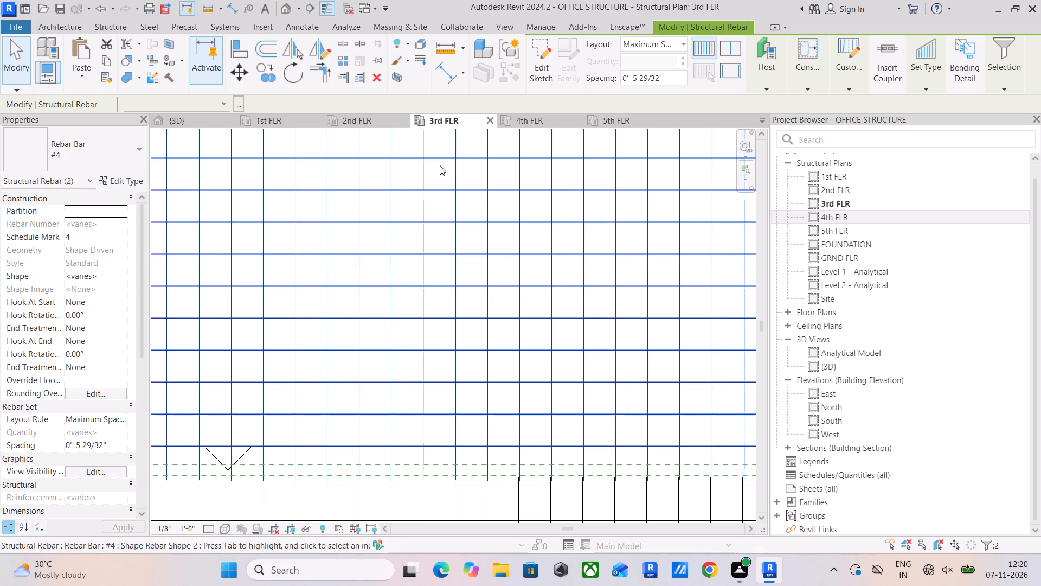
pyautogui.tripleClick(108, 61)
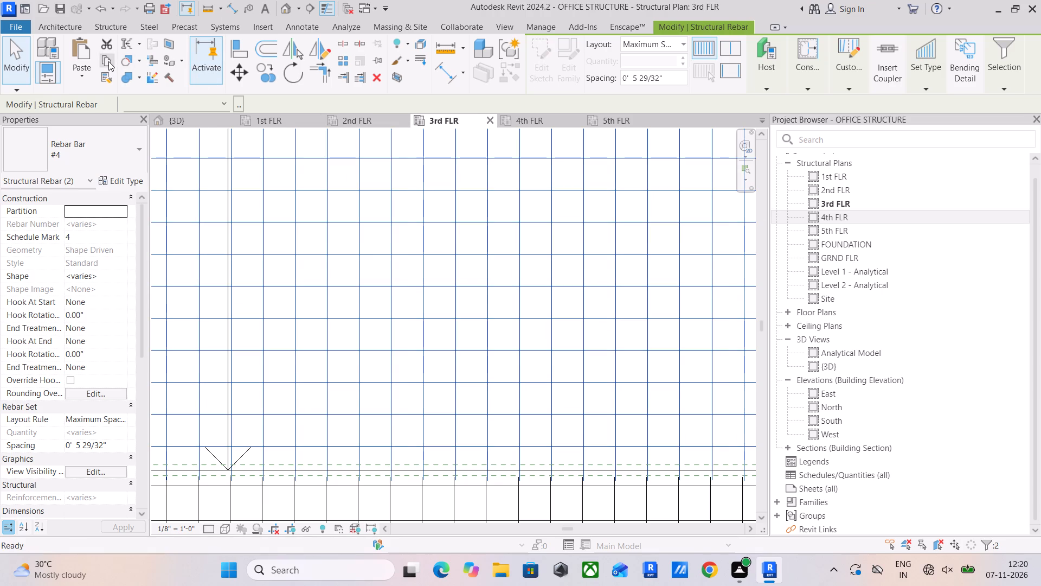
pyautogui.click(87, 69)
pyautogui.click(113, 119)
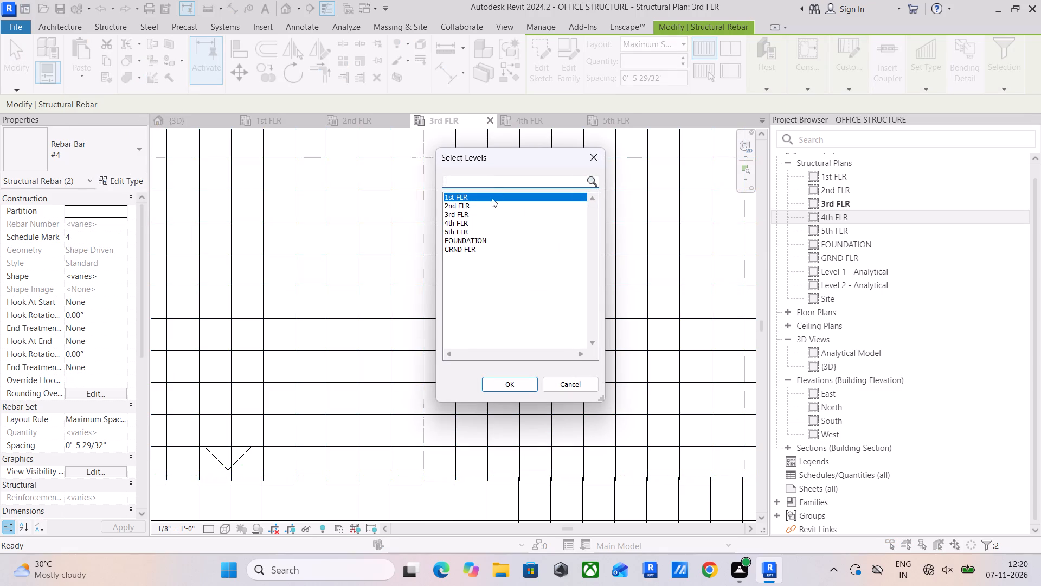
pyautogui.moveTo(472, 225); pyautogui.dragTo(472, 234)
pyautogui.click(513, 386)
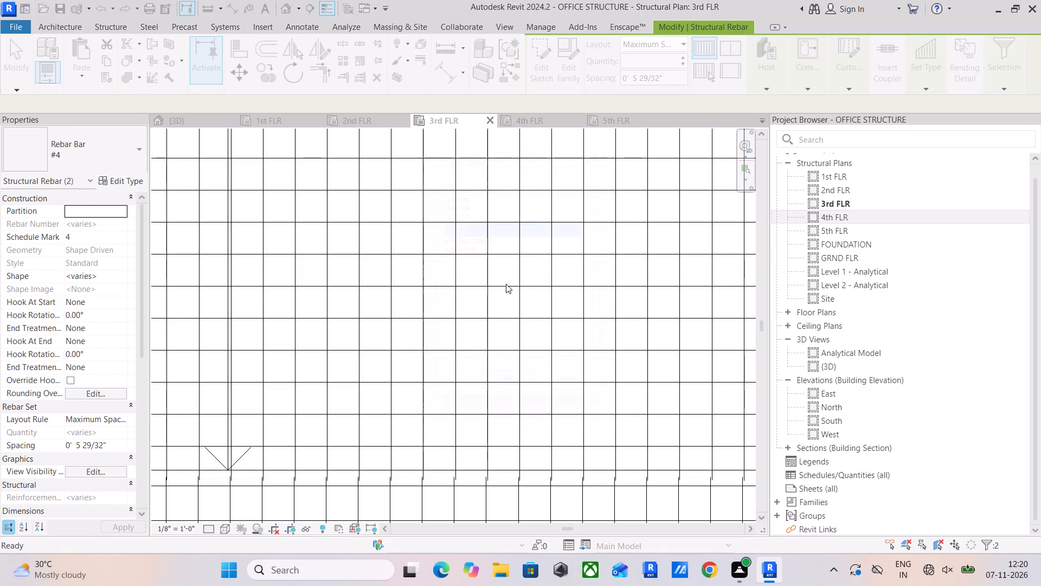
# Copy the 3rd FLR north-east bay's slab rebar in both directions and paste it aligned to the 4th FLR and 5th FLR levels.
pyautogui.scroll(-8, 502, 277)
pyautogui.moveTo(575, 269); pyautogui.dragTo(288, 339, button='middle')
pyautogui.scroll(5, 491, 343)
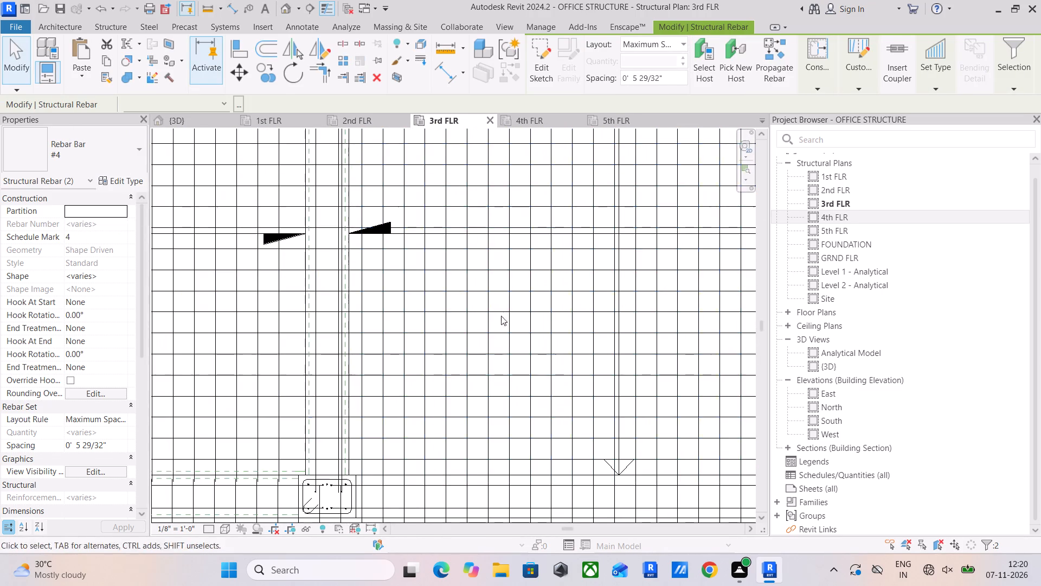
pyautogui.moveTo(496, 300); pyautogui.dragTo(481, 315)
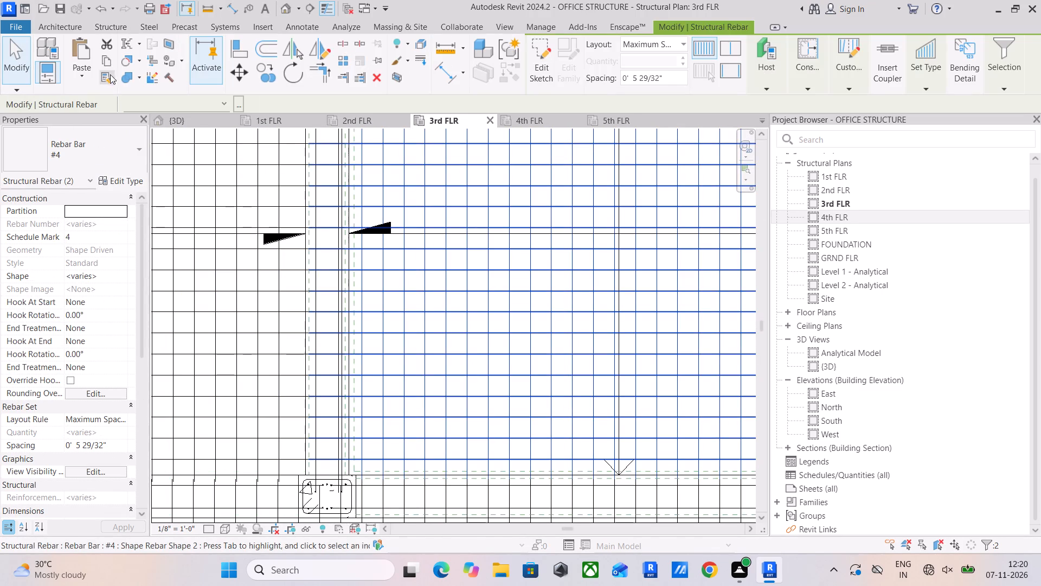
pyautogui.doubleClick(108, 60)
pyautogui.click(93, 68)
pyautogui.click(96, 119)
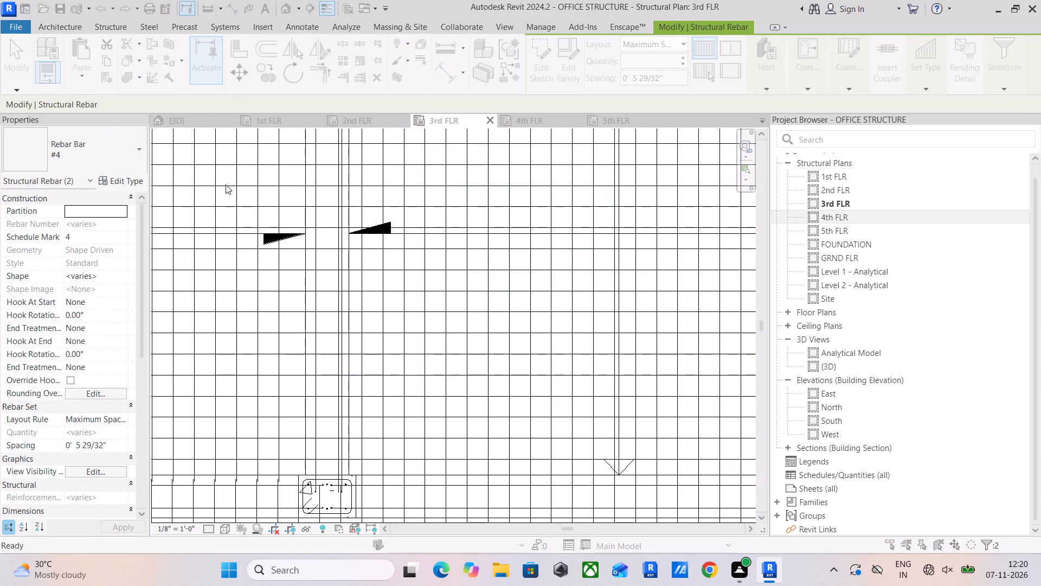
pyautogui.moveTo(461, 221); pyautogui.dragTo(460, 231)
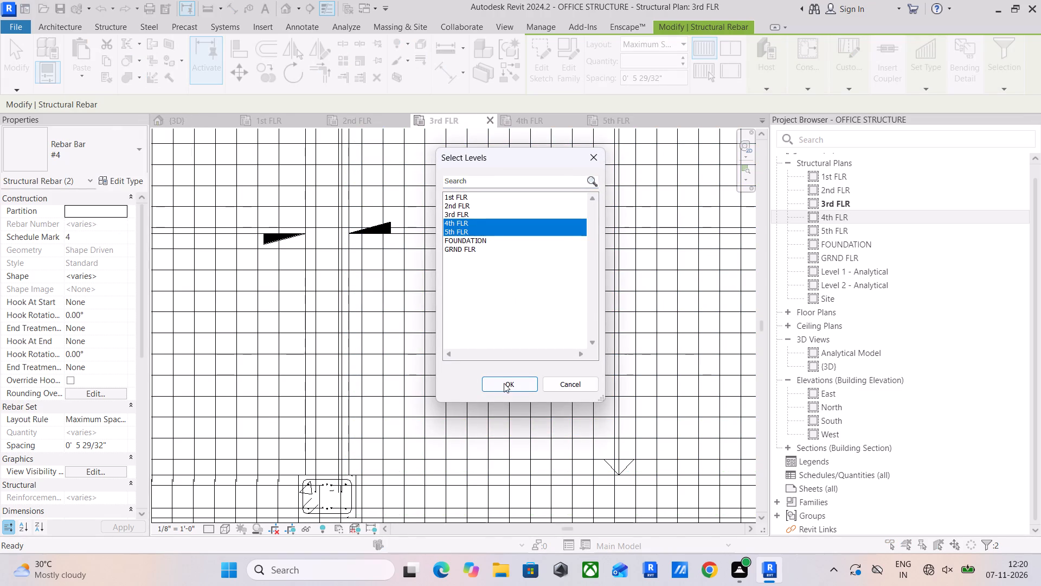
pyautogui.click(504, 383)
# Move the north end of the 4th FLR north-west bay's west beam stirrup set to the first east-west slab bar.
pyautogui.click(522, 116)
pyautogui.scroll(-5, 507, 163)
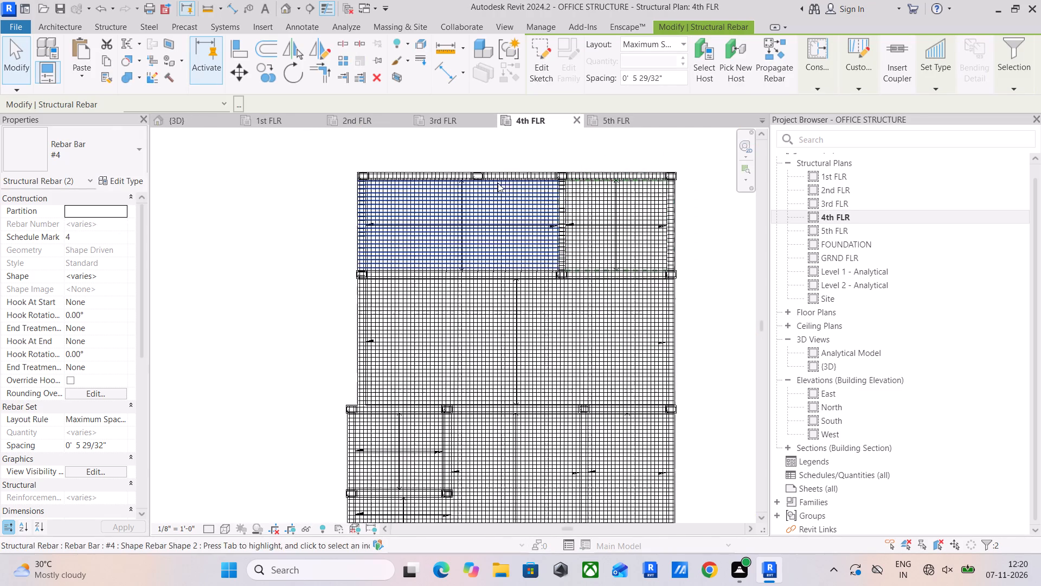
pyautogui.scroll(18, 378, 183)
pyautogui.click(416, 167)
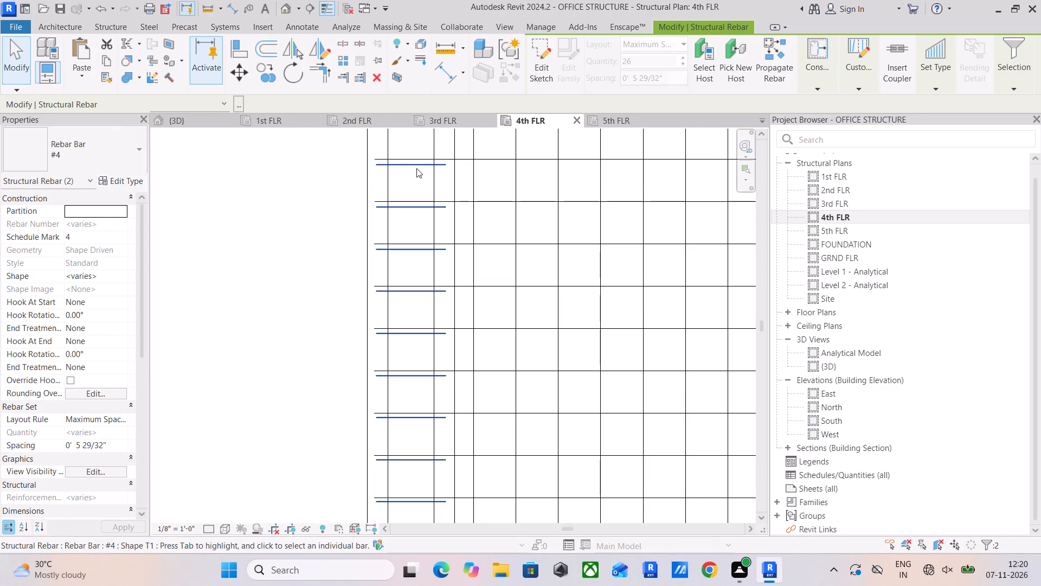
pyautogui.scroll(-4, 414, 173)
pyautogui.moveTo(415, 189); pyautogui.dragTo(394, 247, button='middle')
pyautogui.moveTo(390, 226); pyautogui.dragTo(377, 297, button='middle')
pyautogui.scroll(9, 380, 283)
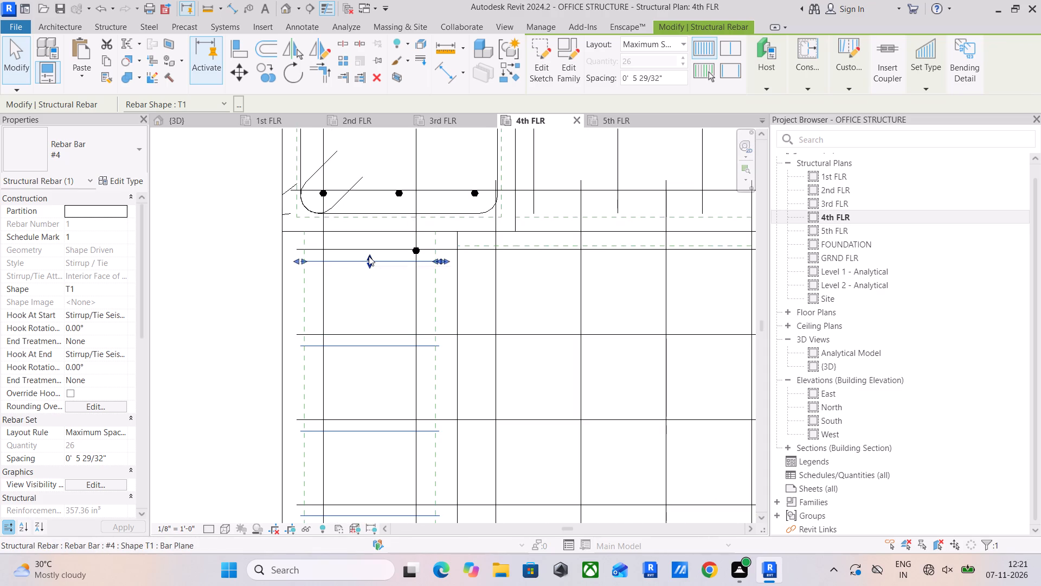
pyautogui.click(369, 256)
# Shorten the south end of the 4th FLR north-west bay's west beam stirrup set to the last east-west slab bar before the column.
pyautogui.scroll(-5, 380, 297)
pyautogui.moveTo(381, 301); pyautogui.dragTo(395, 234, button='middle')
pyautogui.scroll(-4, 425, 288)
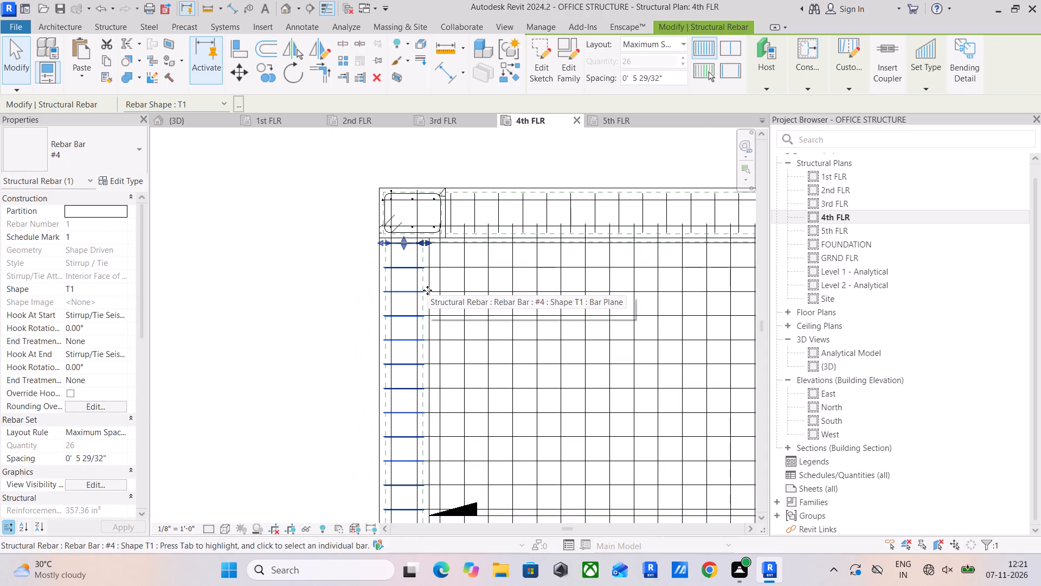
pyautogui.moveTo(428, 321); pyautogui.dragTo(436, 165, button='middle')
pyautogui.scroll(-3, 435, 365)
pyautogui.moveTo(442, 372); pyautogui.dragTo(452, 187, button='middle')
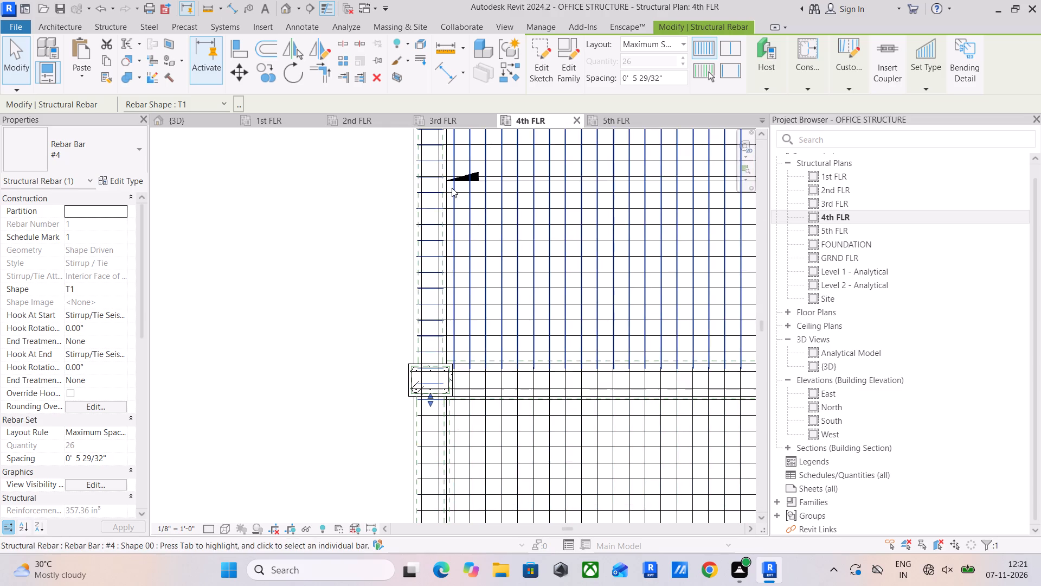
pyautogui.scroll(6, 431, 378)
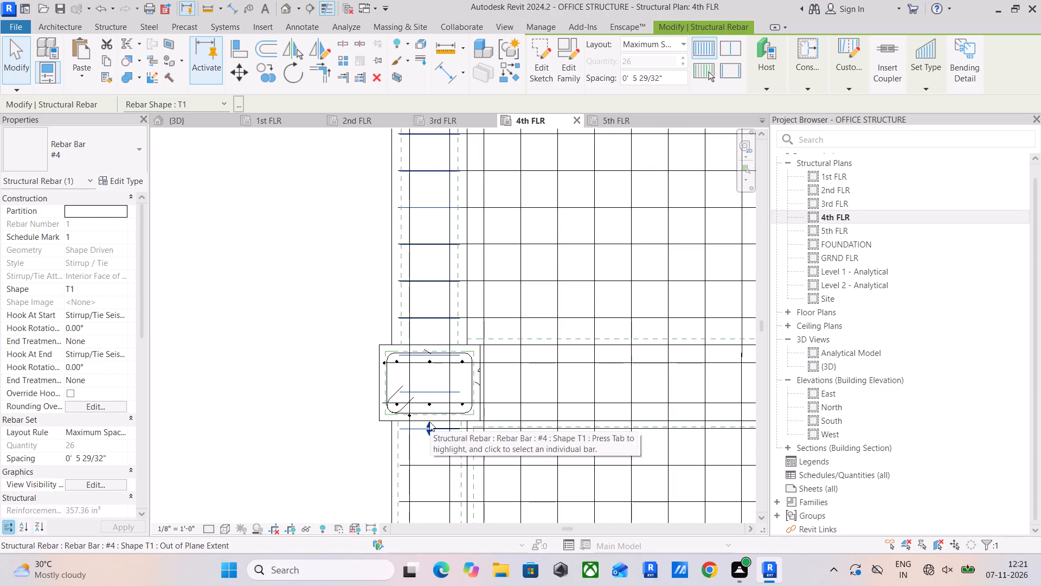
pyautogui.moveTo(429, 422); pyautogui.dragTo(438, 321)
pyautogui.click(433, 295)
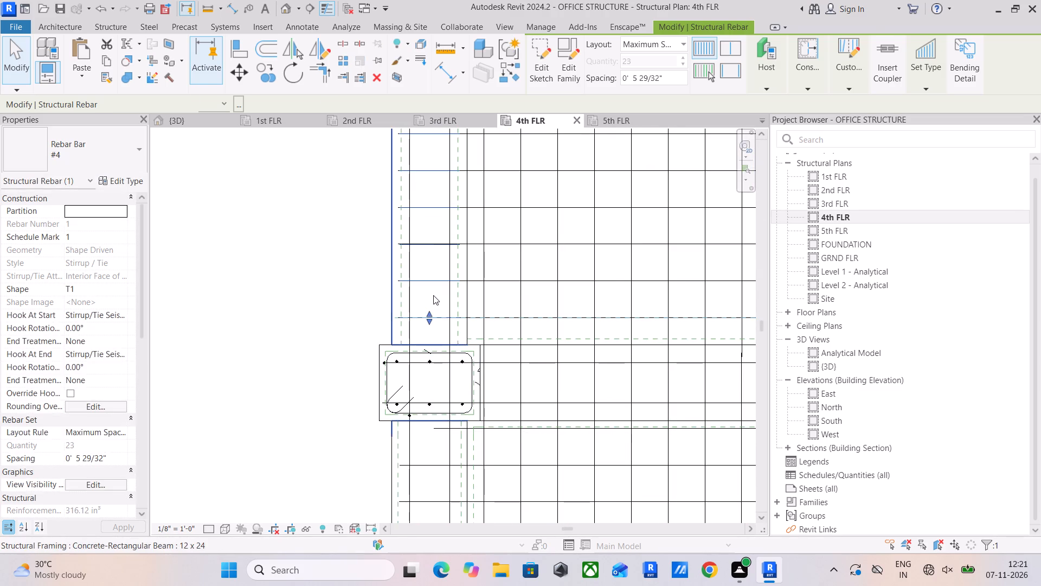
pyautogui.scroll(11, 442, 233)
pyautogui.scroll(-5, 437, 238)
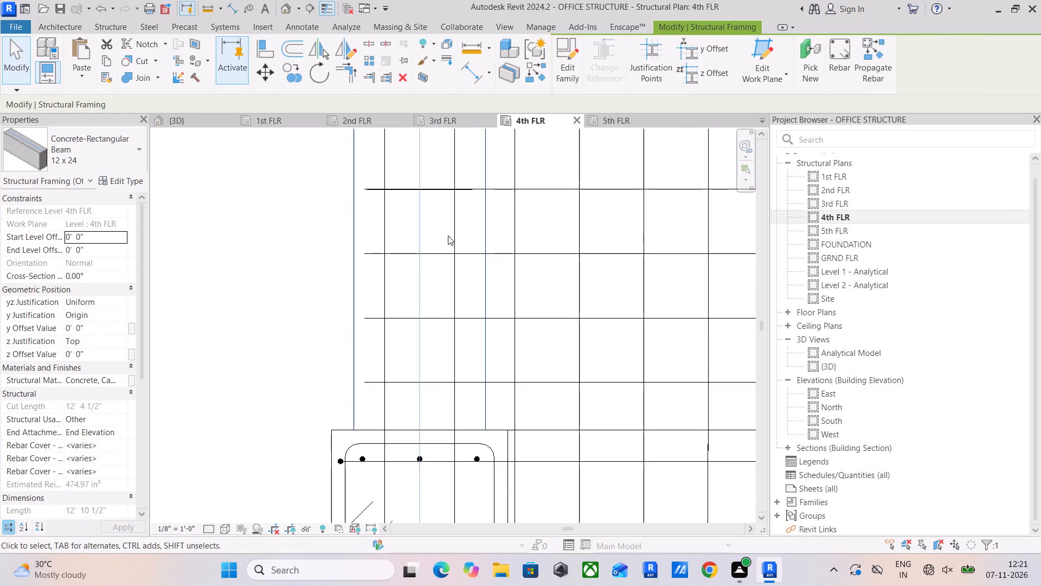
# Fine-align the north end of the 4th FLR north-west bay's west beam stirrup set exactly with the first east-west slab bar.
pyautogui.scroll(-8, 448, 235)
pyautogui.moveTo(509, 259); pyautogui.dragTo(280, 271, button='middle')
pyautogui.scroll(-4, 377, 266)
pyautogui.moveTo(330, 310); pyautogui.dragTo(306, 321, button='middle')
pyautogui.moveTo(312, 303); pyautogui.dragTo(340, 424, button='middle')
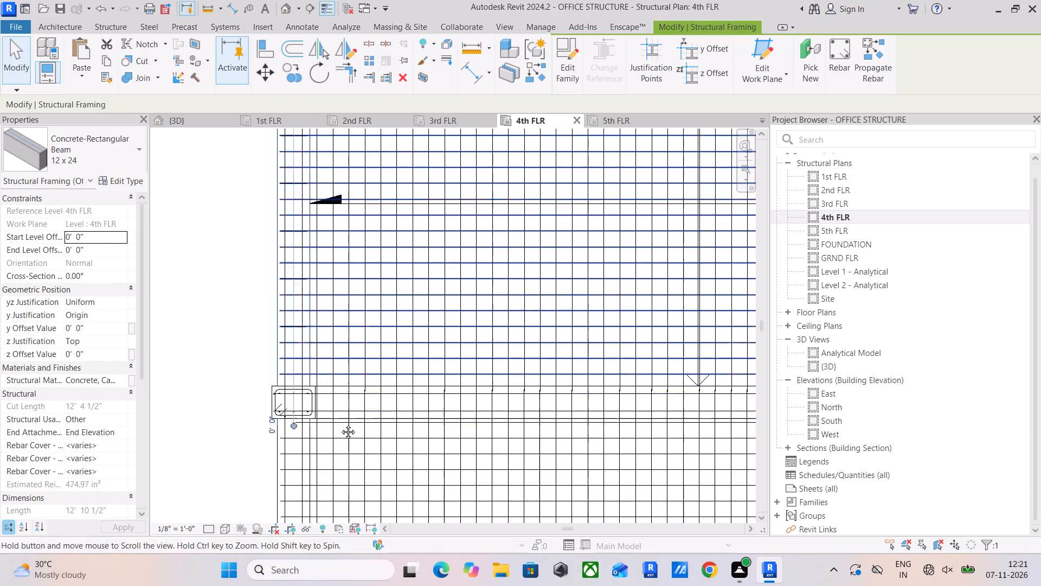
pyautogui.moveTo(340, 424); pyautogui.dragTo(363, 487, button='middle')
pyautogui.moveTo(337, 246); pyautogui.dragTo(352, 330, button='middle')
pyautogui.scroll(11, 353, 231)
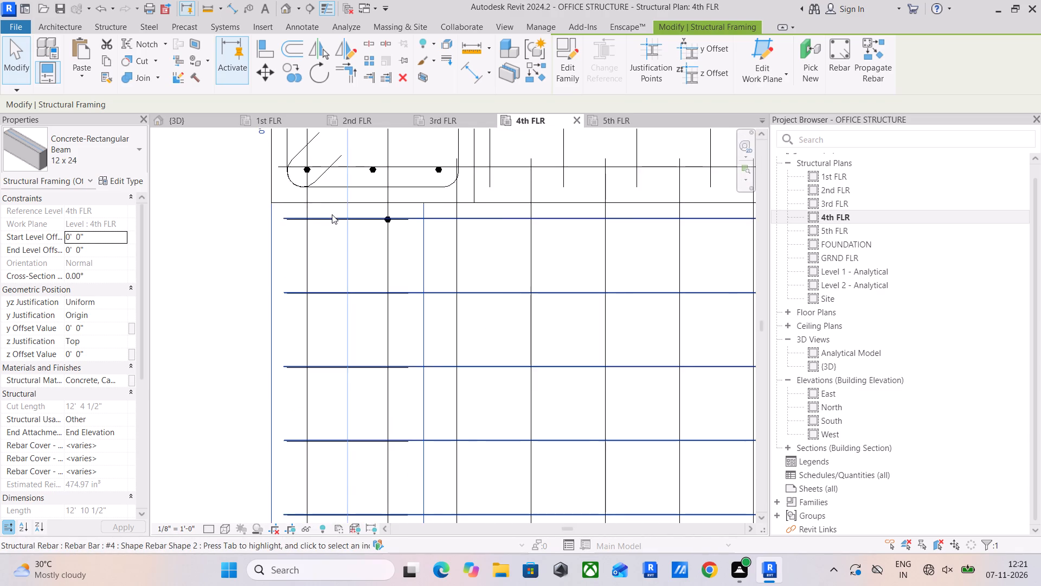
pyautogui.scroll(8, 334, 214)
pyautogui.click(385, 228)
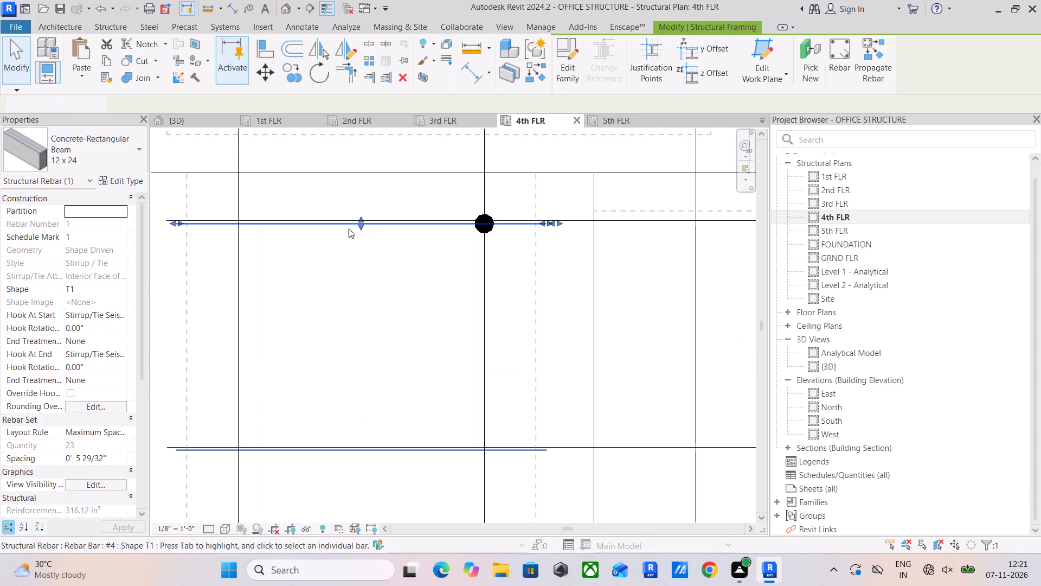
pyautogui.click(359, 219)
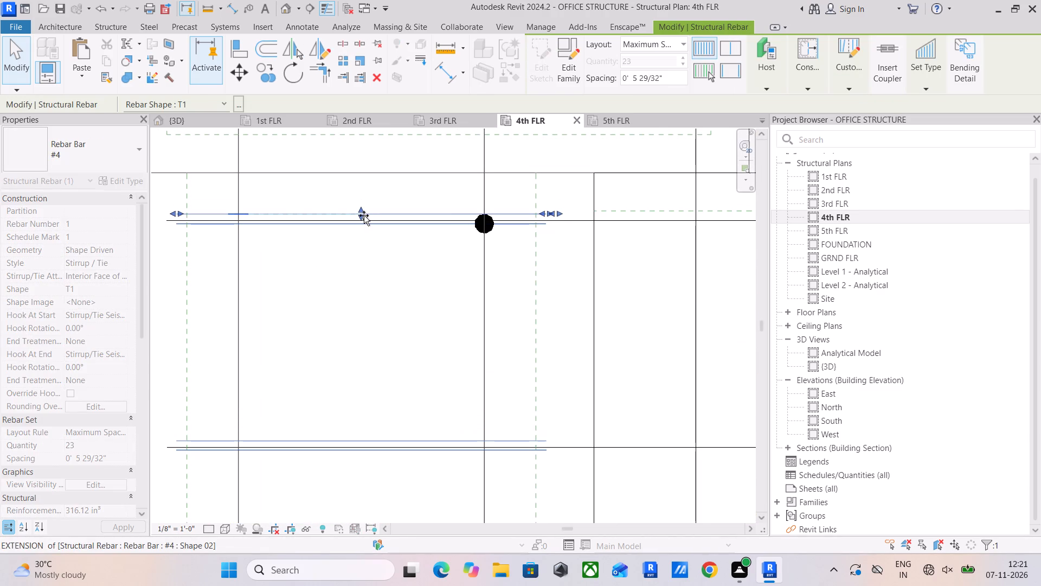
pyautogui.click(369, 264)
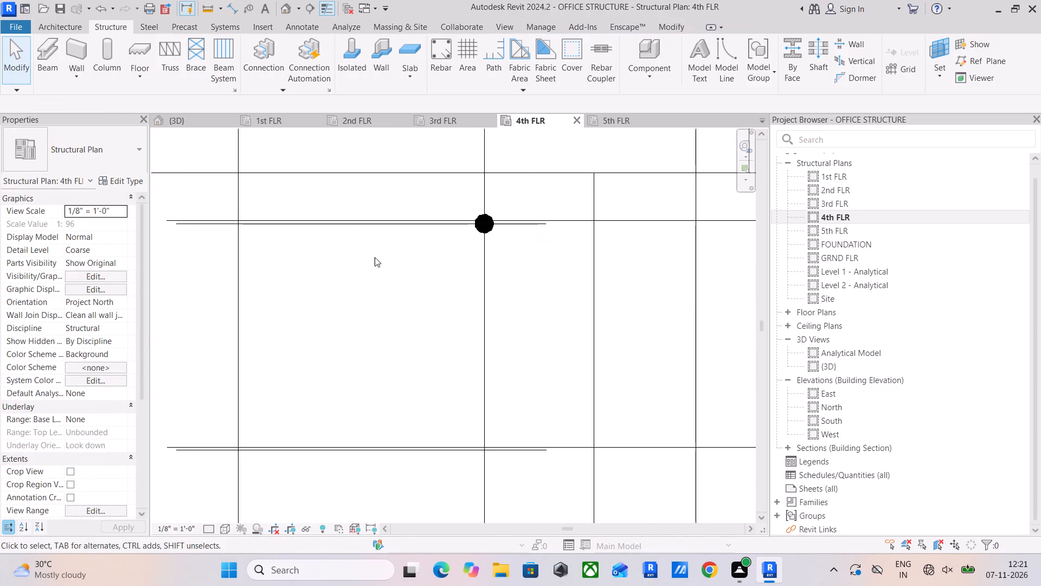
pyautogui.click(396, 227)
pyautogui.scroll(10, 378, 224)
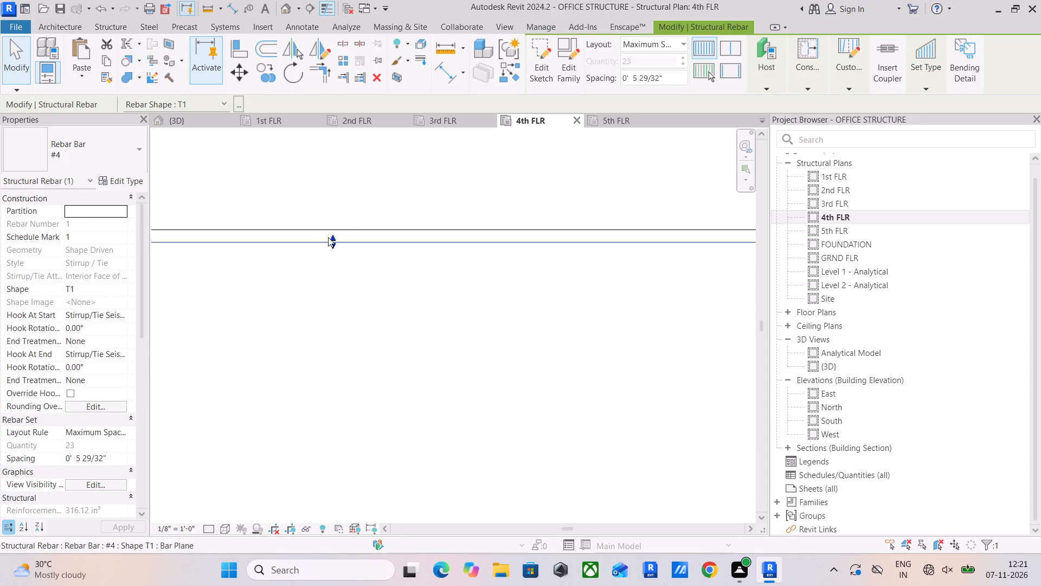
pyautogui.click(328, 237)
pyautogui.click(399, 361)
# Align the west end of the 4th FLR north beam's western stirrup set with the first north-south slab bar past the corner column.
pyautogui.scroll(-16, 402, 358)
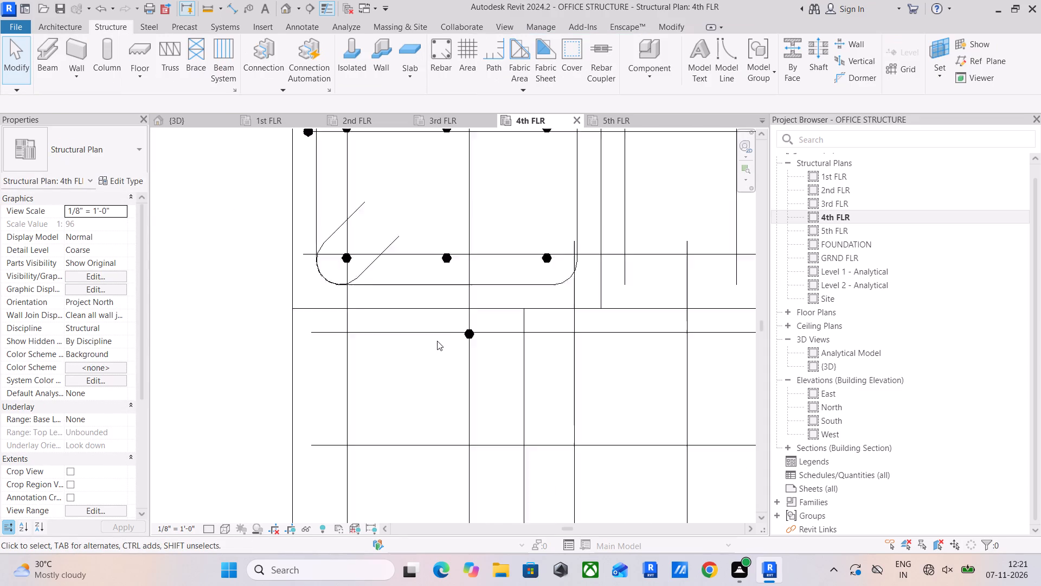
pyautogui.scroll(-1, 437, 341)
pyautogui.moveTo(450, 338); pyautogui.dragTo(376, 189, button='middle')
pyautogui.scroll(-5, 390, 255)
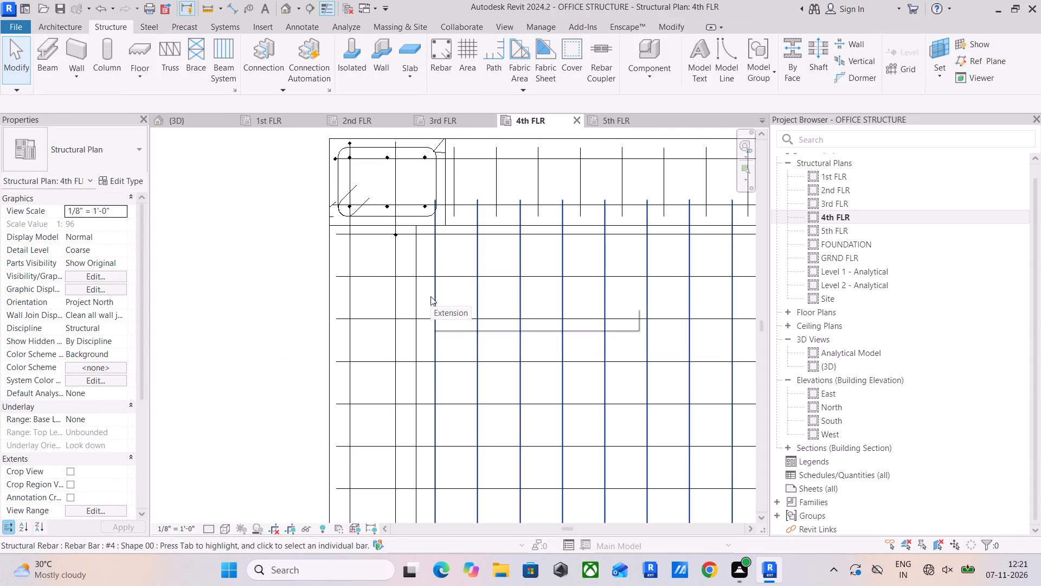
pyautogui.scroll(-5, 517, 310)
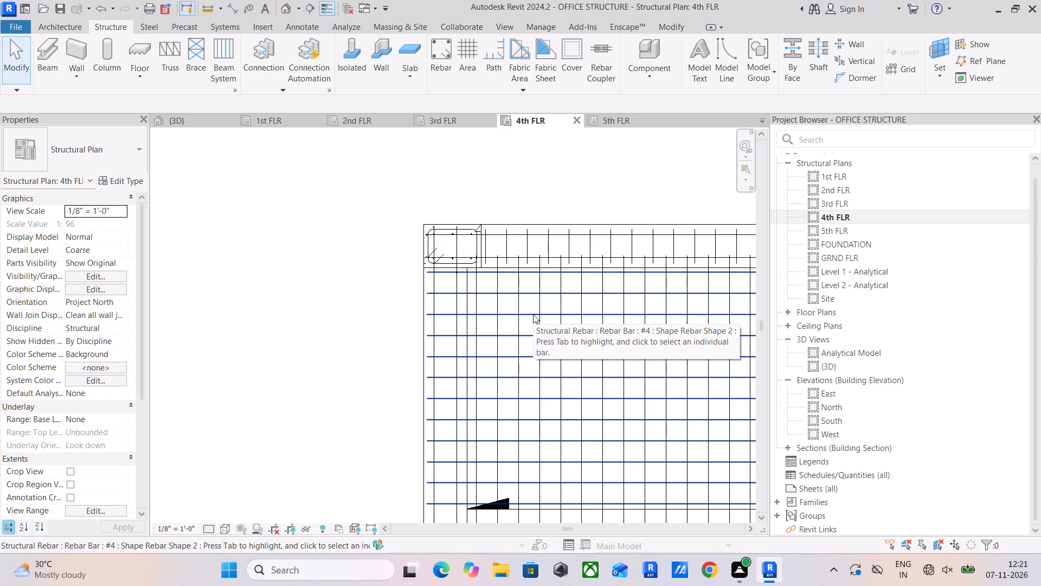
pyautogui.scroll(-5, 533, 314)
pyautogui.moveTo(543, 319); pyautogui.dragTo(484, 332, button='middle')
pyautogui.scroll(2, 472, 292)
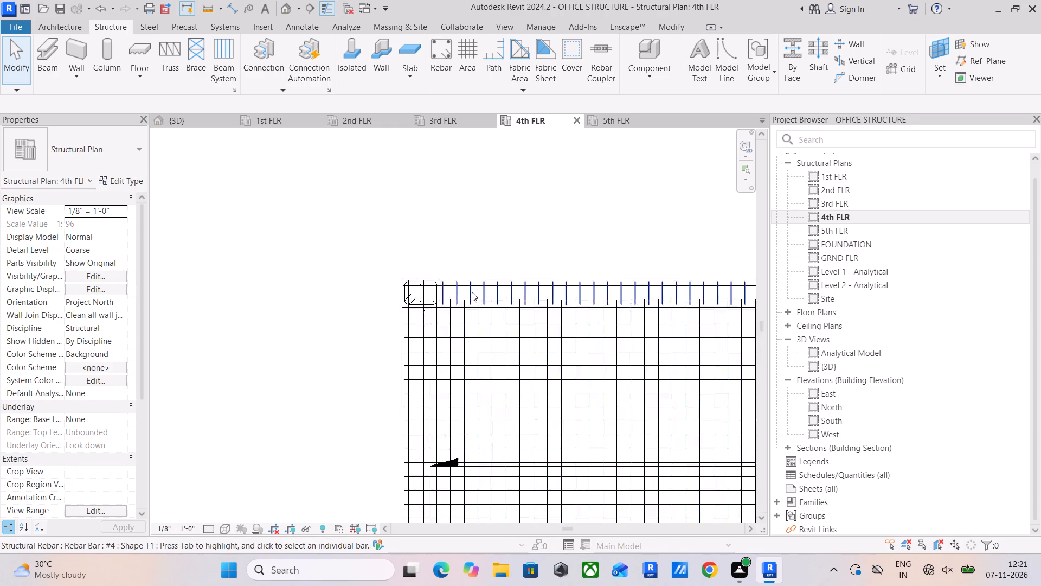
pyautogui.scroll(9, 472, 292)
pyautogui.click(406, 288)
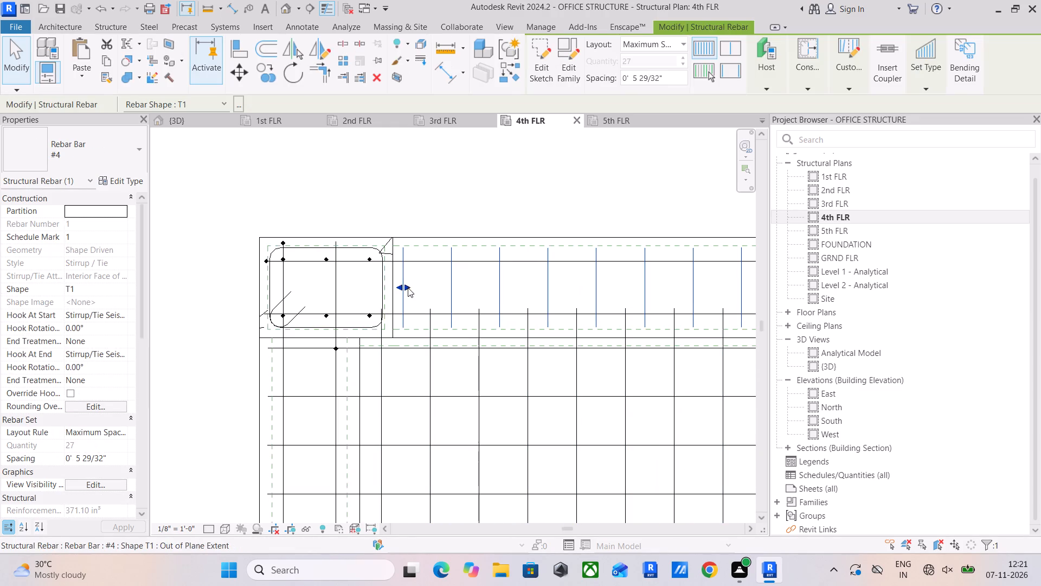
pyautogui.moveTo(408, 288); pyautogui.dragTo(430, 291)
# Align the east end of the 4th FLR north beam's western stirrup set with the last north-south slab bar before the middle column.
pyautogui.scroll(-5, 525, 360)
pyautogui.moveTo(510, 356); pyautogui.dragTo(259, 355, button='middle')
pyautogui.scroll(-5, 483, 347)
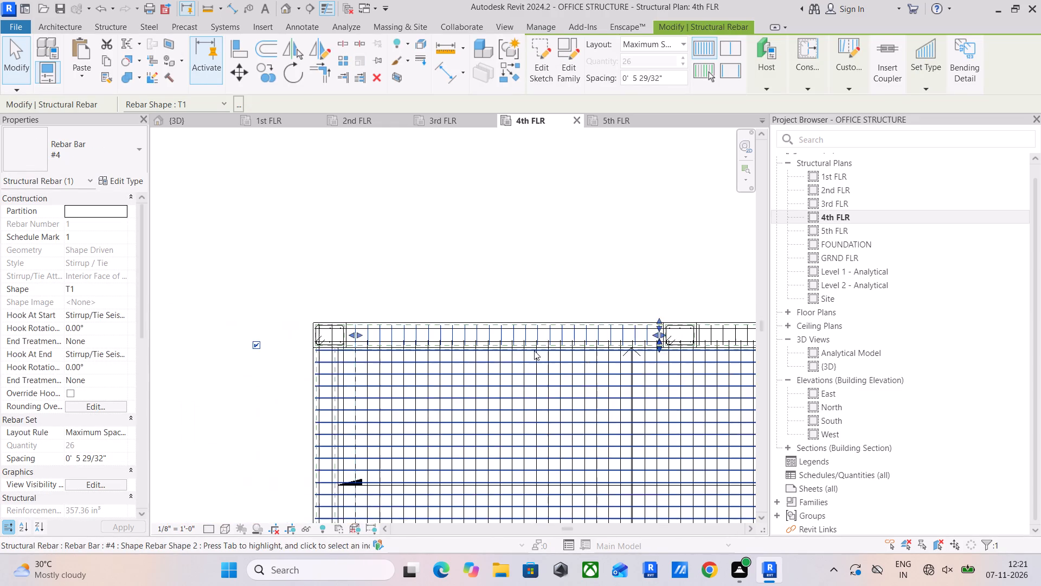
pyautogui.moveTo(574, 356); pyautogui.dragTo(389, 357, button='middle')
pyautogui.scroll(11, 481, 334)
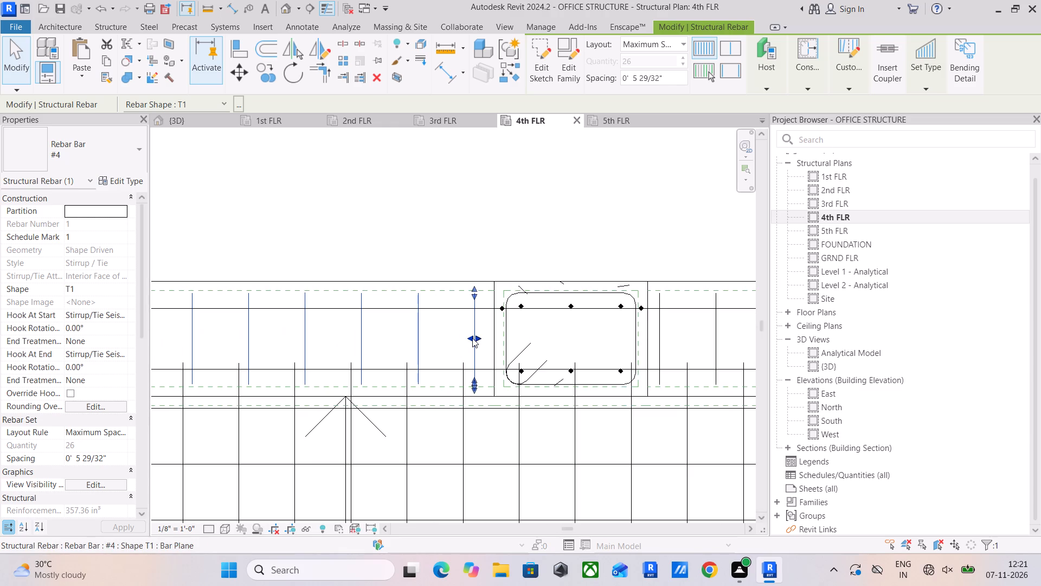
pyautogui.moveTo(471, 338); pyautogui.dragTo(461, 353)
pyautogui.click(439, 351)
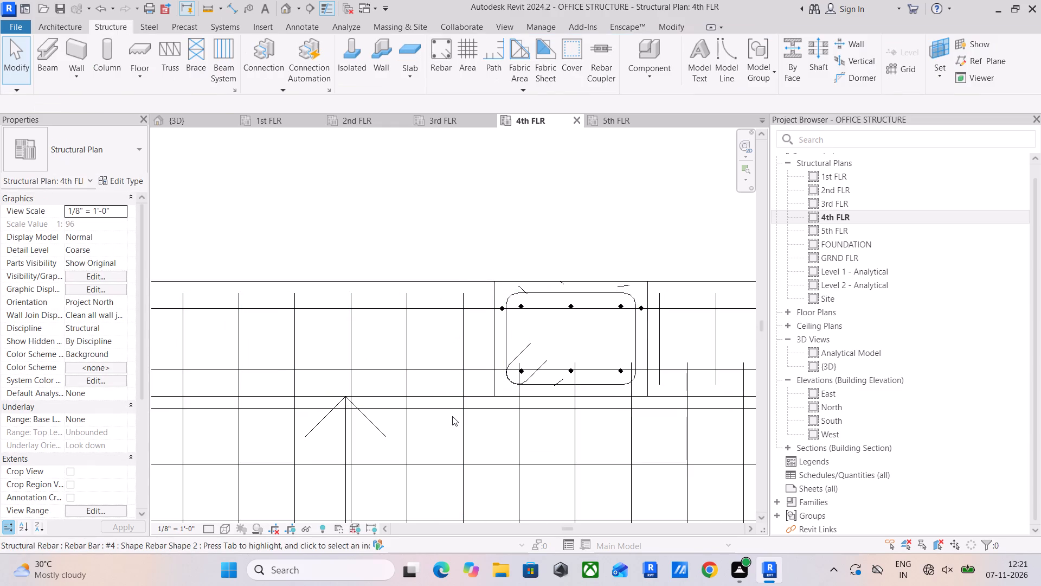
# Align the west end of the 4th FLR north beam's middle stirrup set with the first north-south slab bar past the middle column.
pyautogui.scroll(-4, 494, 393)
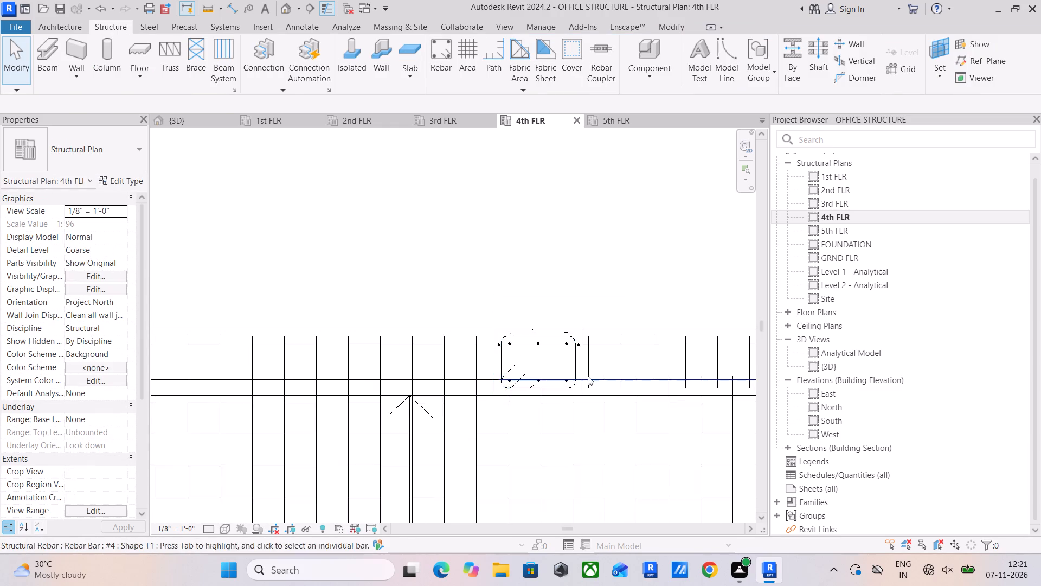
pyautogui.scroll(5, 601, 353)
pyautogui.click(576, 373)
pyautogui.moveTo(580, 370); pyautogui.dragTo(606, 377)
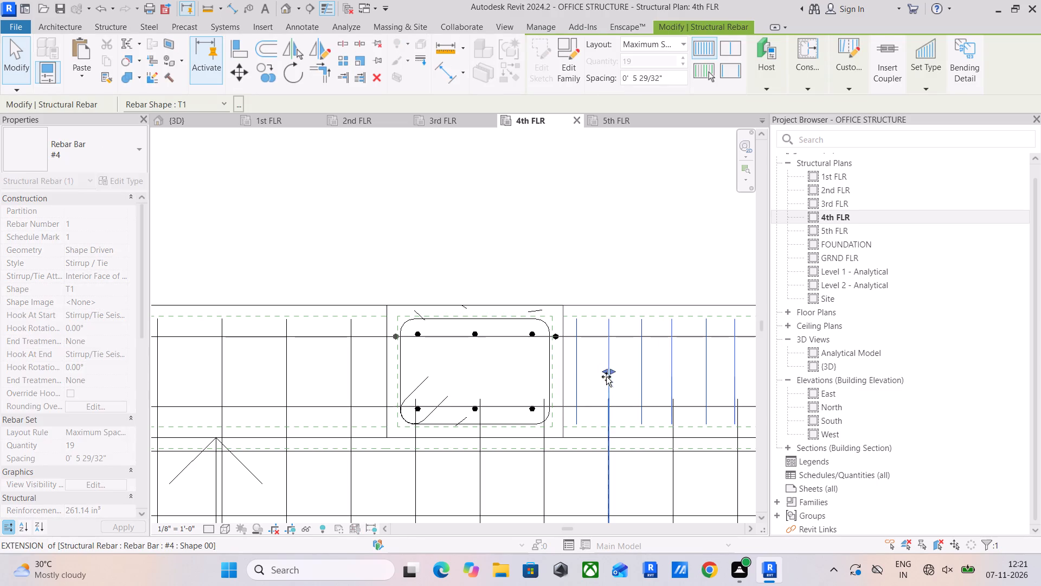
pyautogui.moveTo(606, 377); pyautogui.dragTo(607, 377)
# Shorten the east end of the 4th FLR north beam's middle stirrup set to the last north-south slab bar before the next column.
pyautogui.scroll(-11, 637, 387)
pyautogui.moveTo(684, 389); pyautogui.dragTo(372, 396, button='middle')
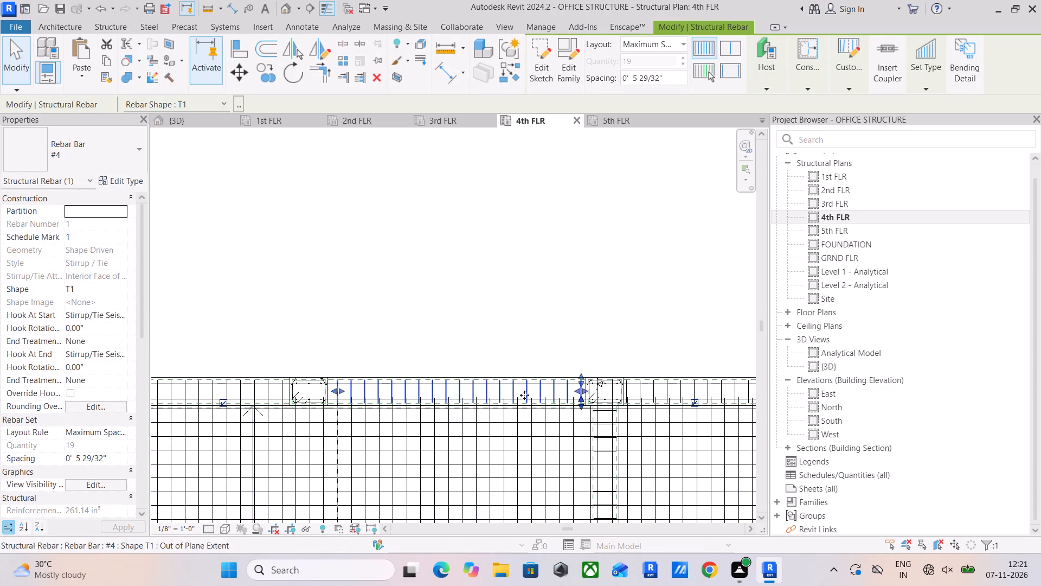
pyautogui.scroll(11, 554, 394)
pyautogui.moveTo(621, 378); pyautogui.dragTo(592, 395)
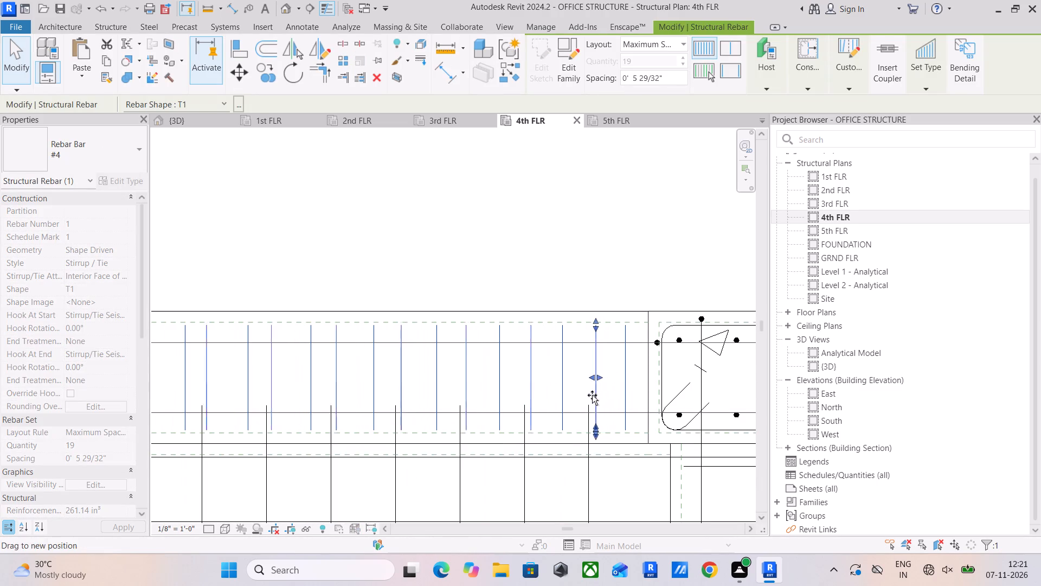
pyautogui.moveTo(592, 395); pyautogui.dragTo(592, 395)
pyautogui.click(611, 381)
# Align the west end of the 4th FLR north beam's eastern stirrup set with the first north-south slab bar past the column.
pyautogui.scroll(-1, 630, 368)
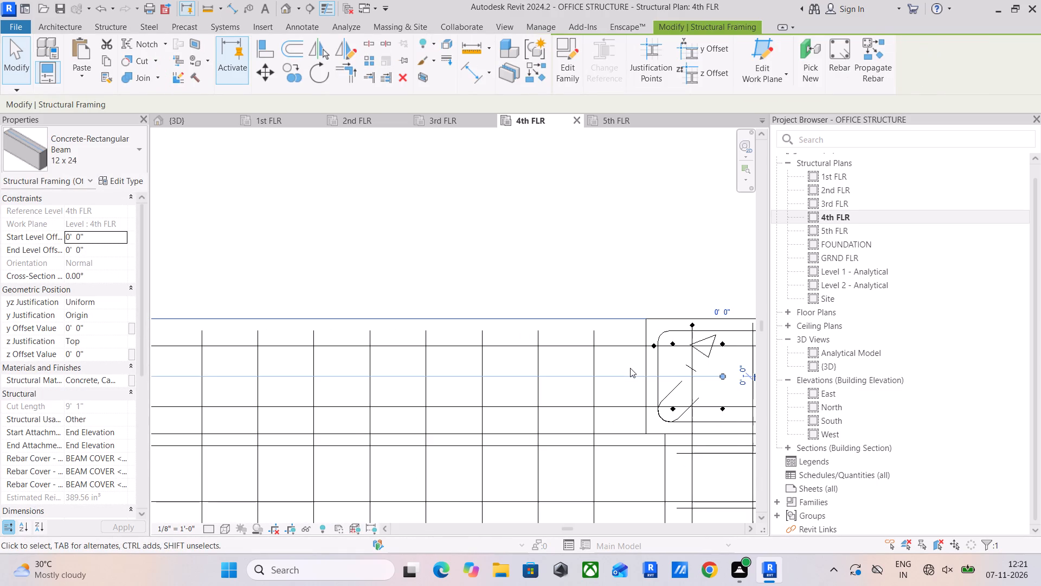
pyautogui.scroll(-5, 630, 368)
pyautogui.moveTo(611, 377); pyautogui.dragTo(423, 405, button='middle')
pyautogui.scroll(5, 550, 423)
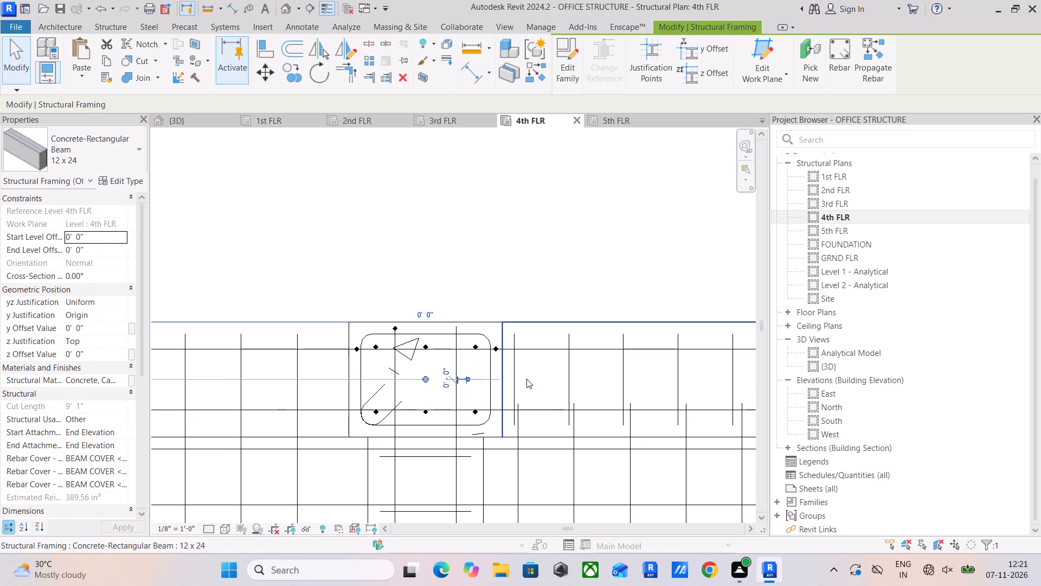
pyautogui.click(516, 377)
pyautogui.click(518, 379)
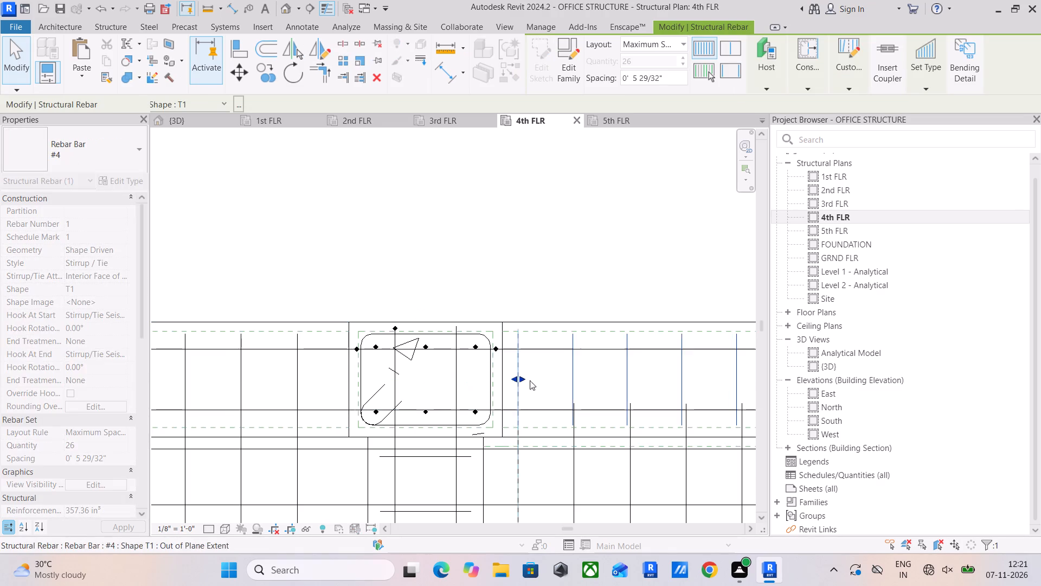
# Align the east end of the 4th FLR north beam's eastern stirrup set with the last north-south slab bar before the corner column.
pyautogui.scroll(-6, 576, 368)
pyautogui.moveTo(571, 383); pyautogui.dragTo(360, 400, button='middle')
pyautogui.scroll(-4, 522, 379)
pyautogui.moveTo(550, 390); pyautogui.dragTo(170, 391, button='middle')
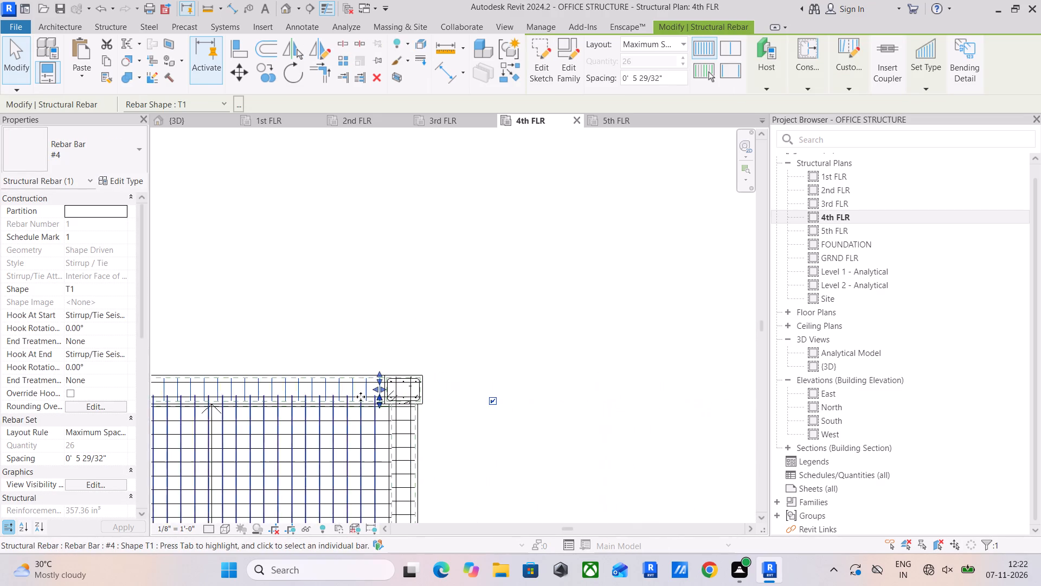
pyautogui.scroll(11, 363, 391)
pyautogui.moveTo(444, 376); pyautogui.dragTo(431, 384)
pyautogui.click(450, 372)
# Shorten the south end of the 4th FLR north-east bay's east beam stirrup set to the last east-west slab bar before the column.
pyautogui.scroll(-9, 453, 374)
pyautogui.moveTo(454, 383); pyautogui.dragTo(454, 329, button='middle')
pyautogui.scroll(2, 491, 395)
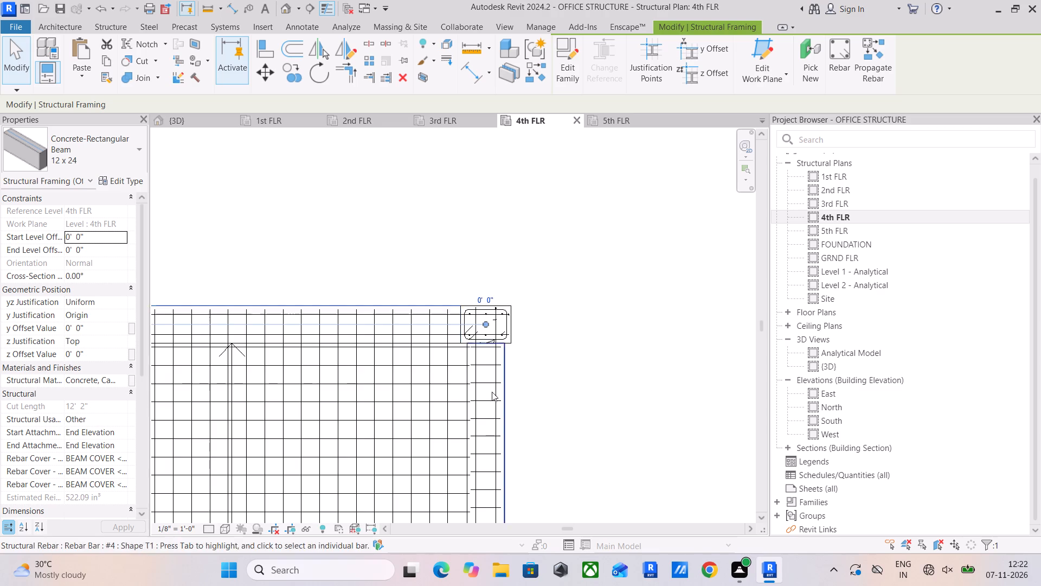
pyautogui.scroll(4, 492, 392)
pyautogui.click(480, 342)
pyautogui.click(479, 335)
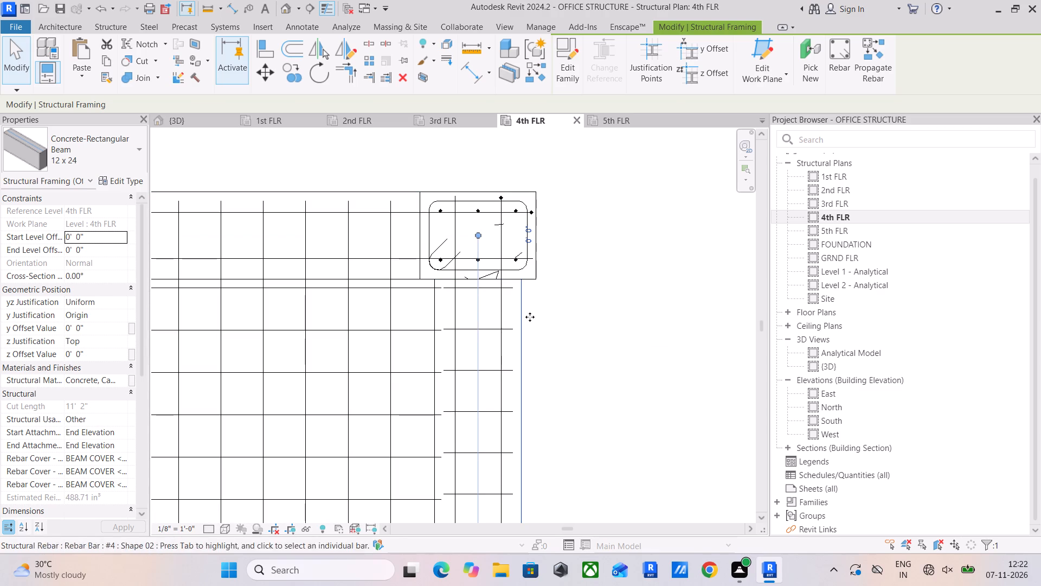
pyautogui.moveTo(592, 305); pyautogui.dragTo(582, 308)
pyautogui.scroll(3, 451, 339)
pyautogui.click(489, 323)
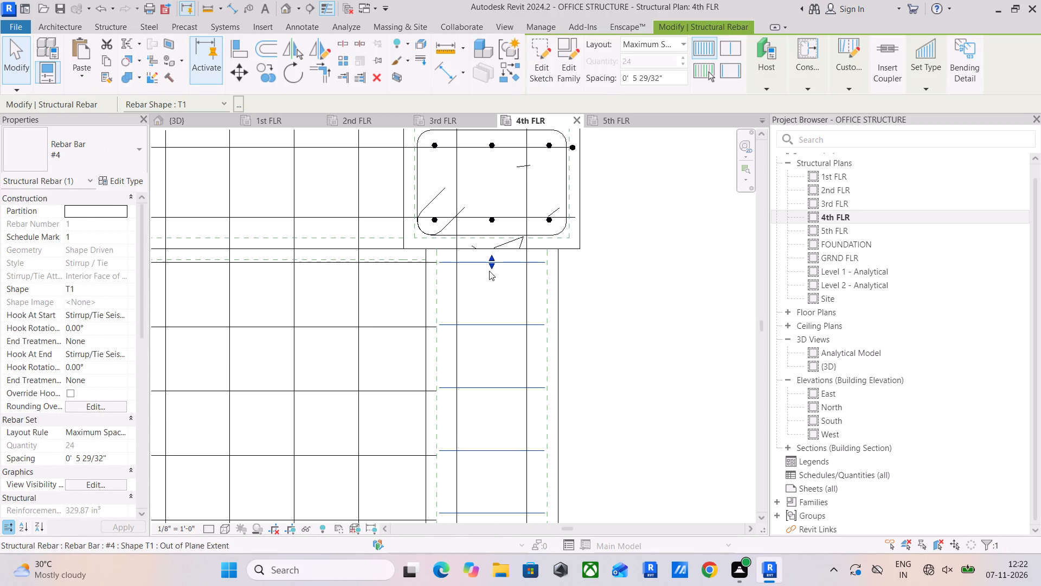
pyautogui.scroll(-16, 478, 355)
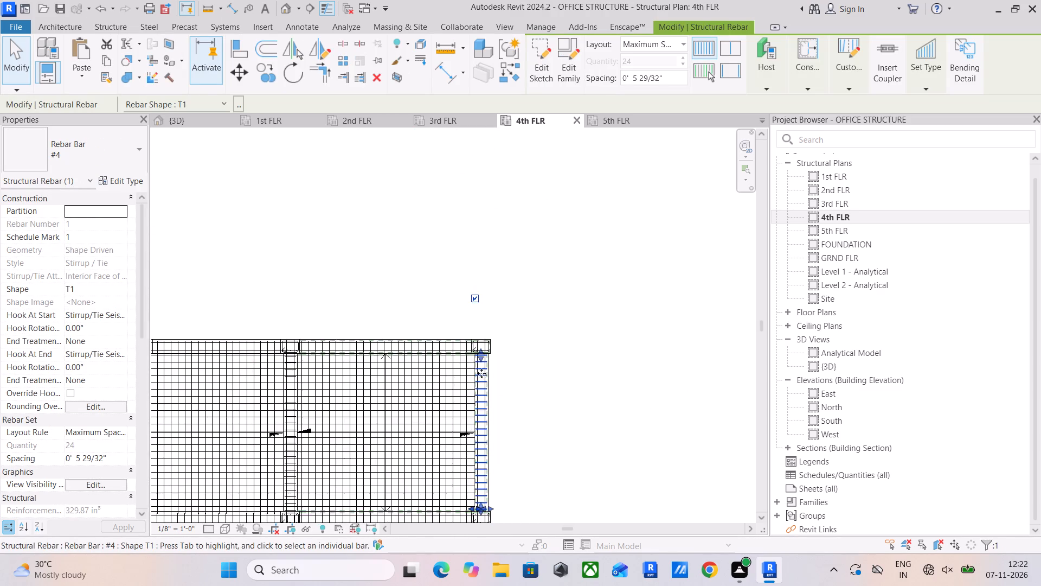
pyautogui.moveTo(483, 374); pyautogui.dragTo(464, 169, button='middle')
pyautogui.scroll(16, 448, 356)
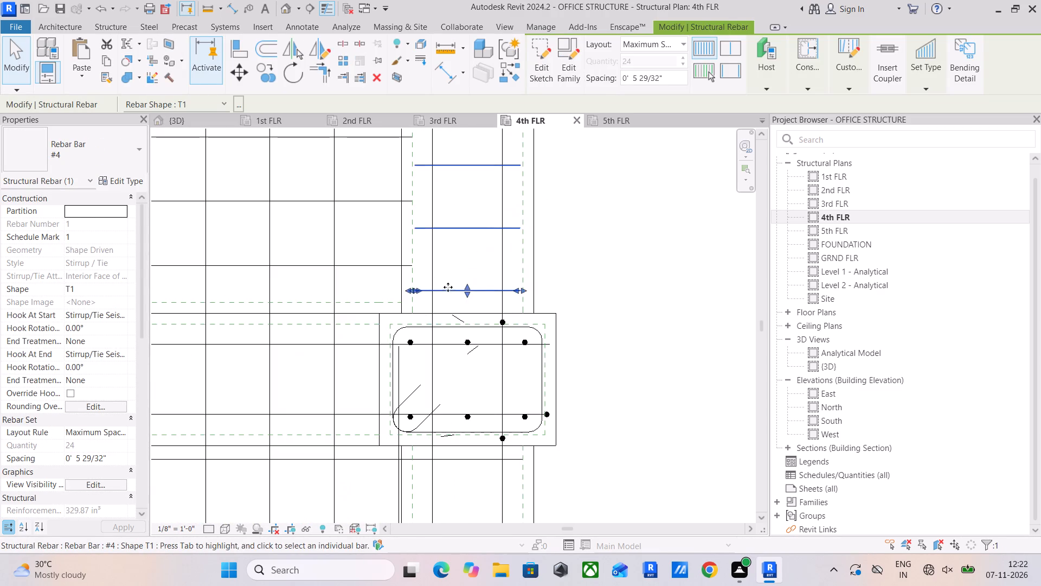
pyautogui.moveTo(466, 286); pyautogui.dragTo(465, 263)
pyautogui.click(468, 288)
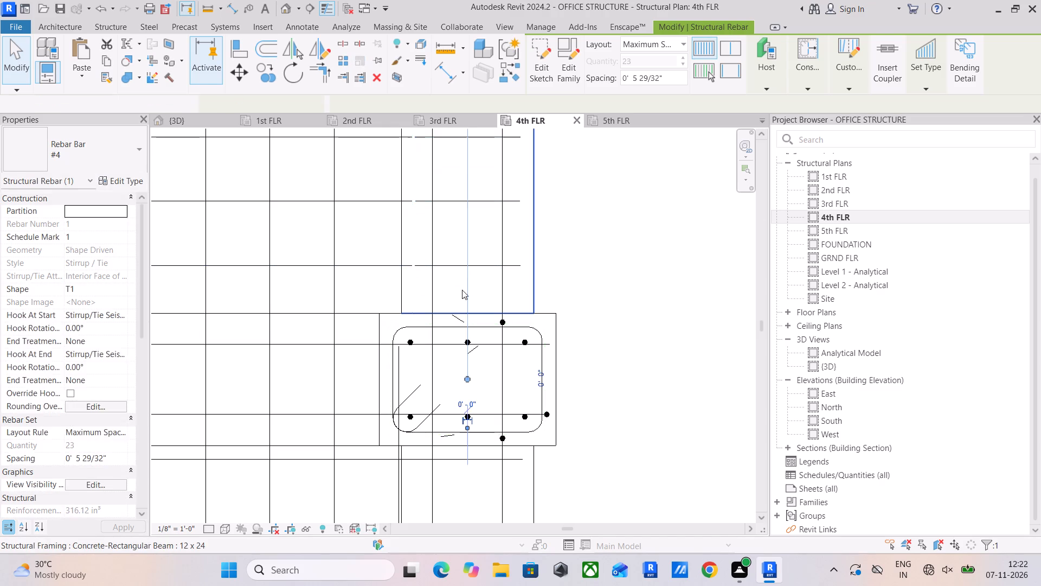
# Shorten the south end of the stirrup set in the beam between the 4th FLR north bays to the last east-west slab bar.
pyautogui.scroll(-4, 408, 321)
pyautogui.moveTo(399, 317); pyautogui.dragTo(492, 449, button='middle')
pyautogui.scroll(-8, 404, 371)
pyautogui.moveTo(386, 364); pyautogui.dragTo(624, 396, button='middle')
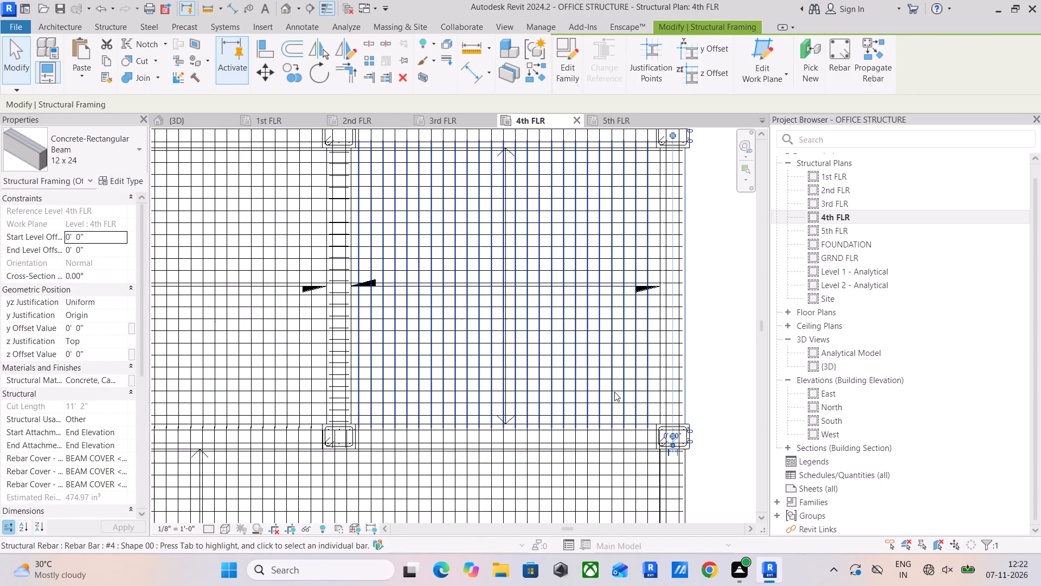
pyautogui.scroll(5, 258, 444)
pyautogui.scroll(4, 405, 402)
pyautogui.click(422, 402)
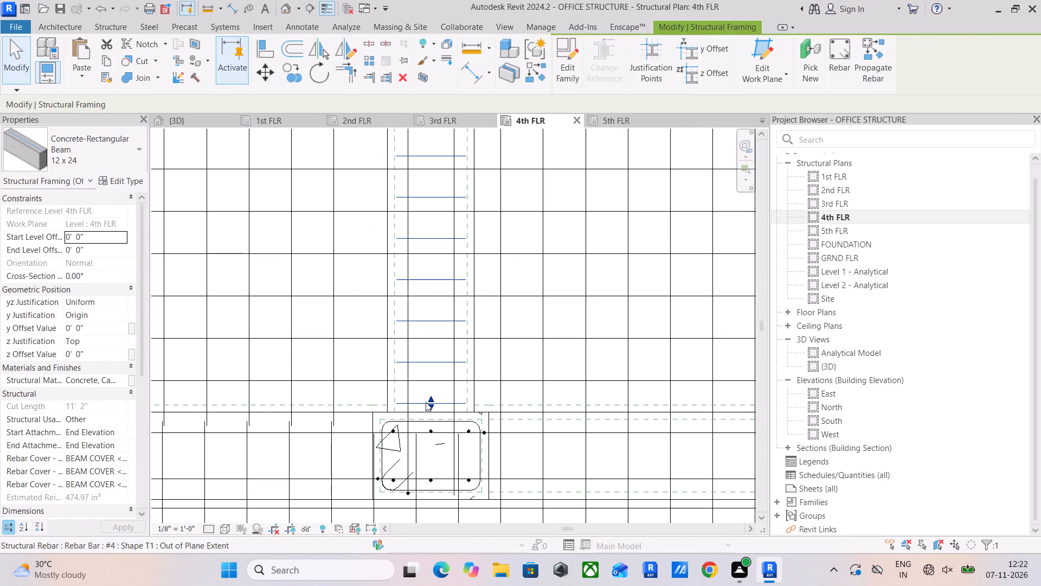
pyautogui.scroll(5, 423, 403)
pyautogui.moveTo(437, 398); pyautogui.dragTo(445, 364)
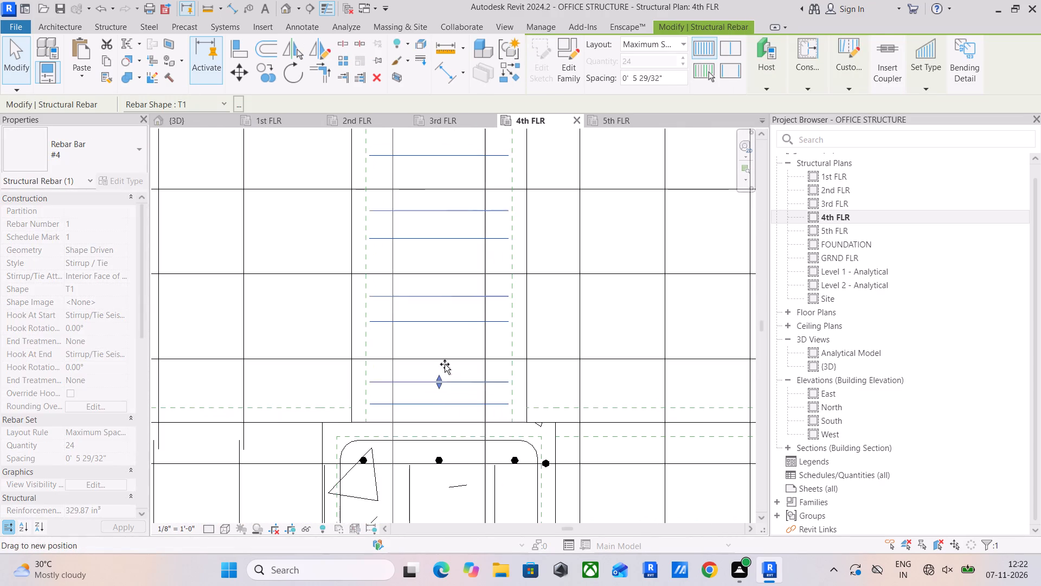
pyautogui.moveTo(445, 364); pyautogui.dragTo(445, 354)
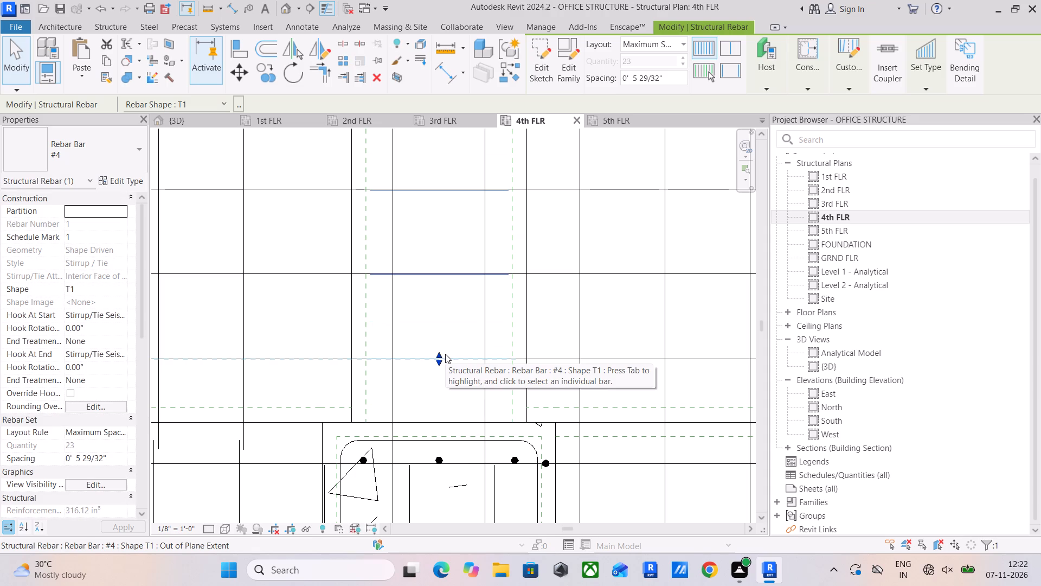
# Align the north end of the stirrup set in the beam between the 4th FLR north bays with the first east-west slab bar.
pyautogui.scroll(-4, 440, 311)
pyautogui.moveTo(440, 311); pyautogui.dragTo(405, 463, button='middle')
pyautogui.scroll(-4, 432, 300)
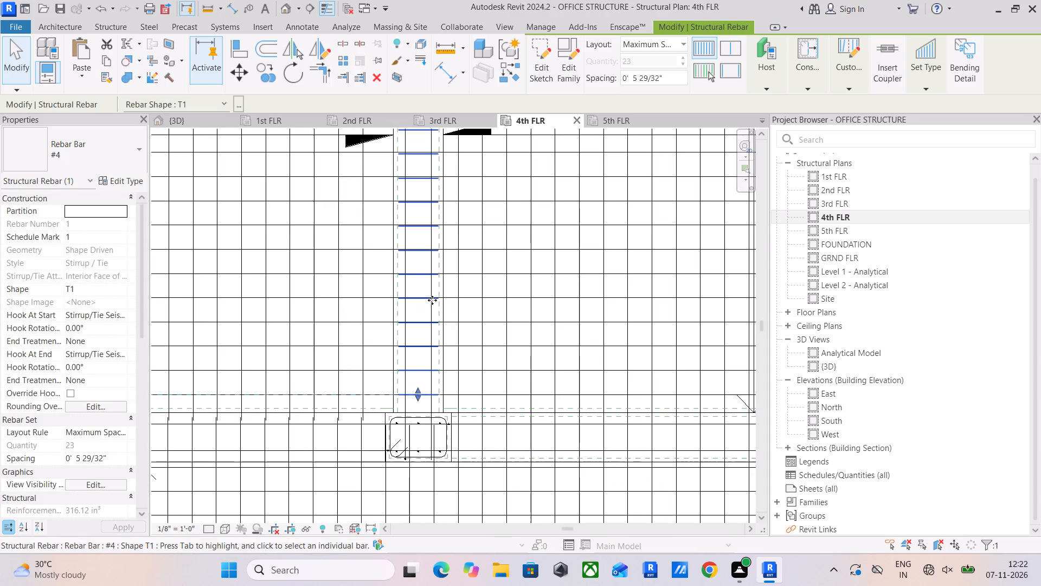
pyautogui.scroll(-1, 432, 300)
pyautogui.moveTo(441, 296); pyautogui.dragTo(453, 469, button='middle')
pyautogui.moveTo(465, 309); pyautogui.dragTo(484, 515, button='middle')
pyautogui.scroll(9, 453, 226)
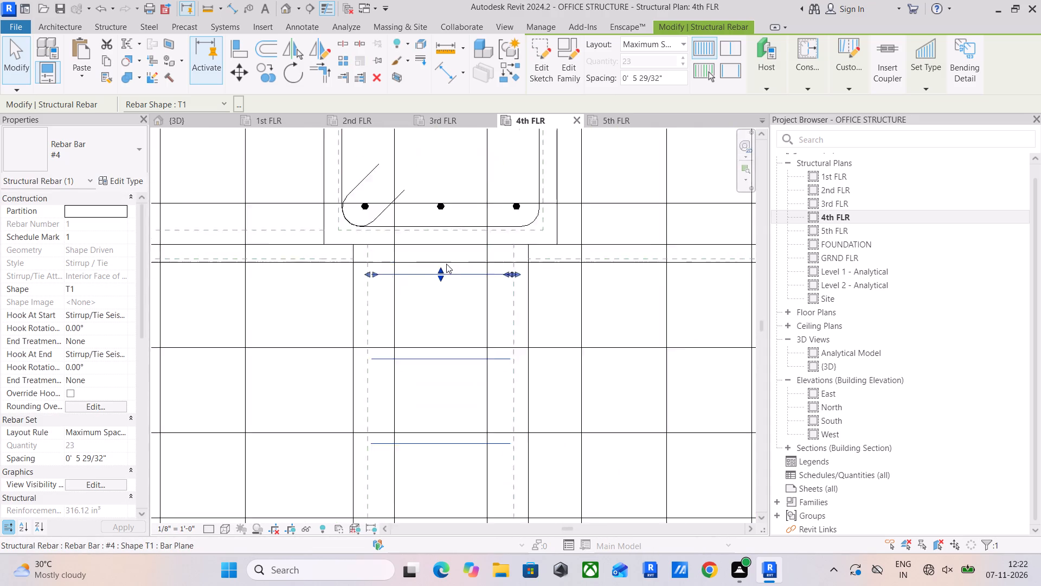
pyautogui.scroll(2, 446, 264)
pyautogui.moveTo(438, 271); pyautogui.dragTo(440, 262)
pyautogui.click(437, 301)
# Examine the 4th FLR north bays and the overall plan for beam stirrups still out of line with the slab bars.
pyautogui.scroll(-5, 410, 329)
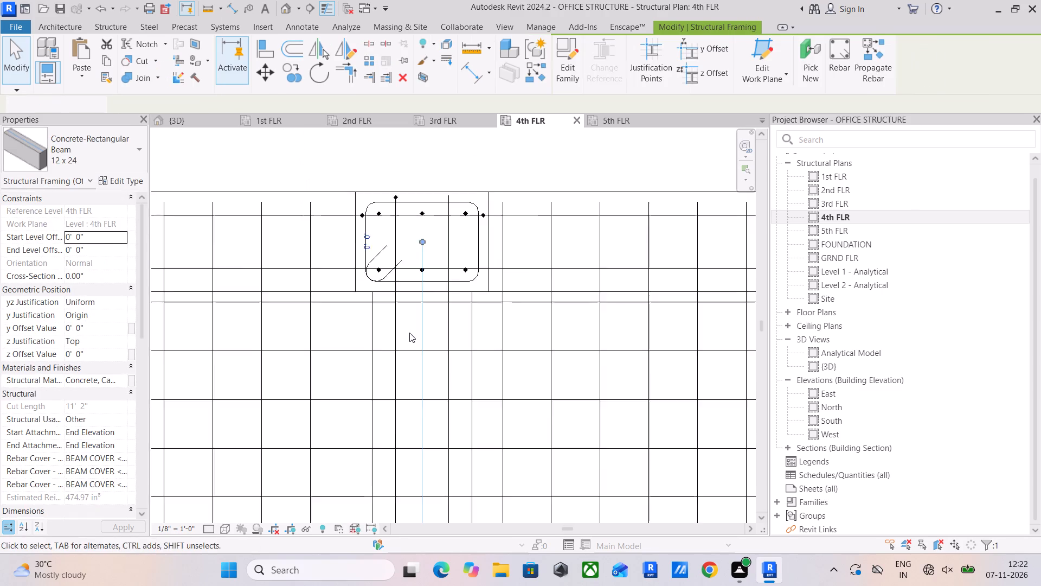
pyautogui.scroll(-7, 409, 333)
pyautogui.moveTo(408, 334); pyautogui.dragTo(620, 288, button='middle')
pyautogui.scroll(-5, 425, 344)
pyautogui.moveTo(424, 346); pyautogui.dragTo(643, 255, button='middle')
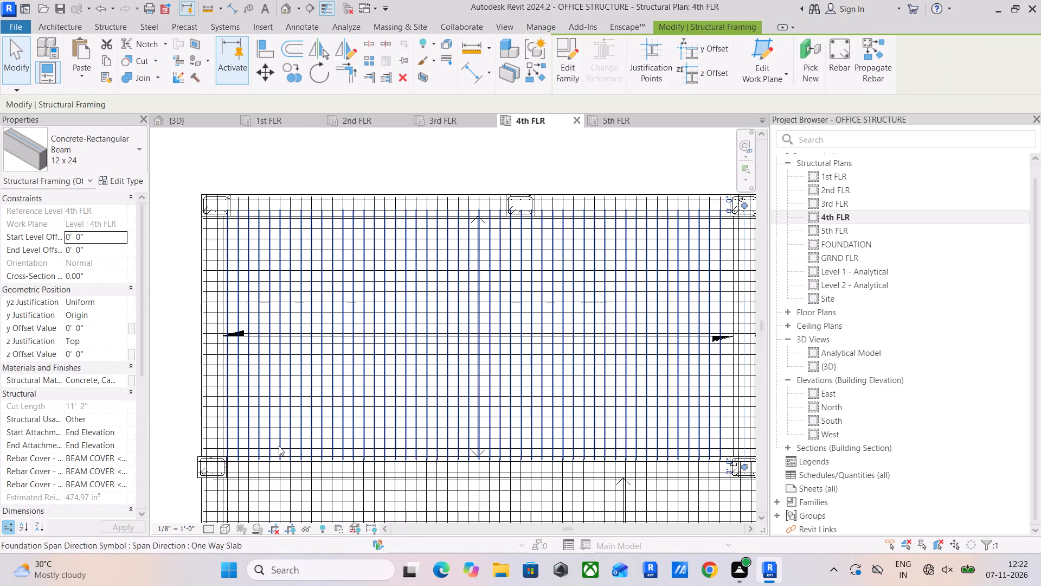
pyautogui.scroll(6, 211, 452)
pyautogui.scroll(-6, 211, 436)
pyautogui.scroll(-2, 482, 300)
pyautogui.moveTo(477, 313); pyautogui.dragTo(323, 389, button='middle')
pyautogui.scroll(-3, 362, 387)
pyautogui.moveTo(381, 388); pyautogui.dragTo(359, 243, button='middle')
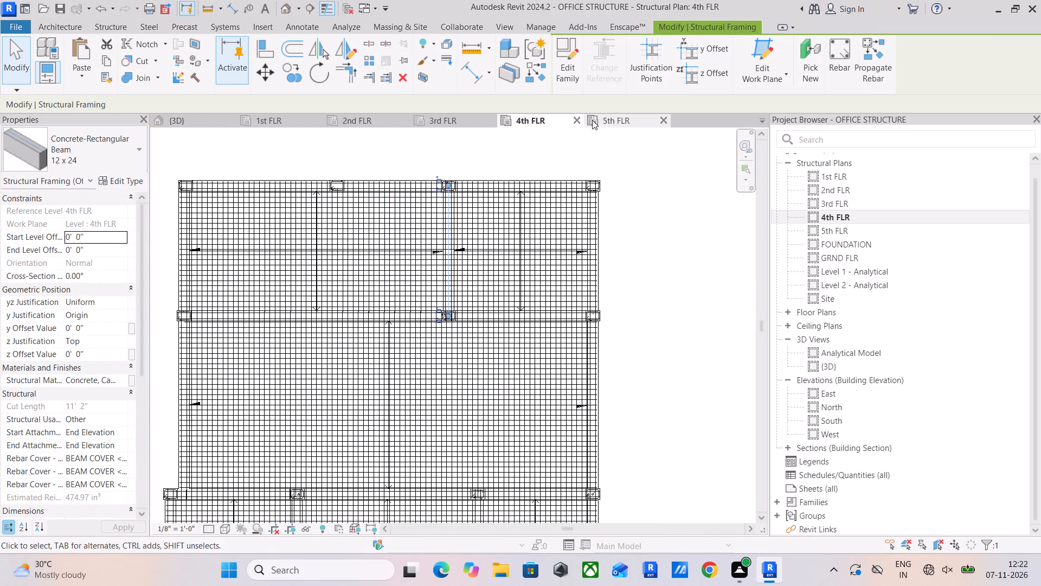
# In the 5th FLR plan, shorten the south end of the stirrup set between the north bays to the last east-west slab bar.
pyautogui.click(612, 114)
pyautogui.click(629, 126)
pyautogui.scroll(6, 511, 269)
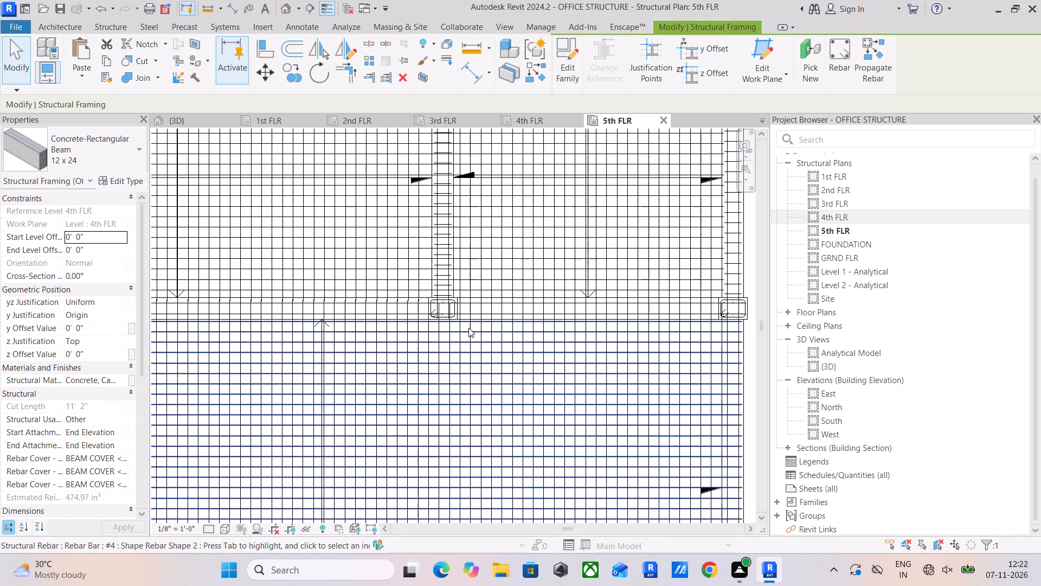
pyautogui.scroll(6, 446, 324)
pyautogui.scroll(5, 438, 254)
pyautogui.click(444, 262)
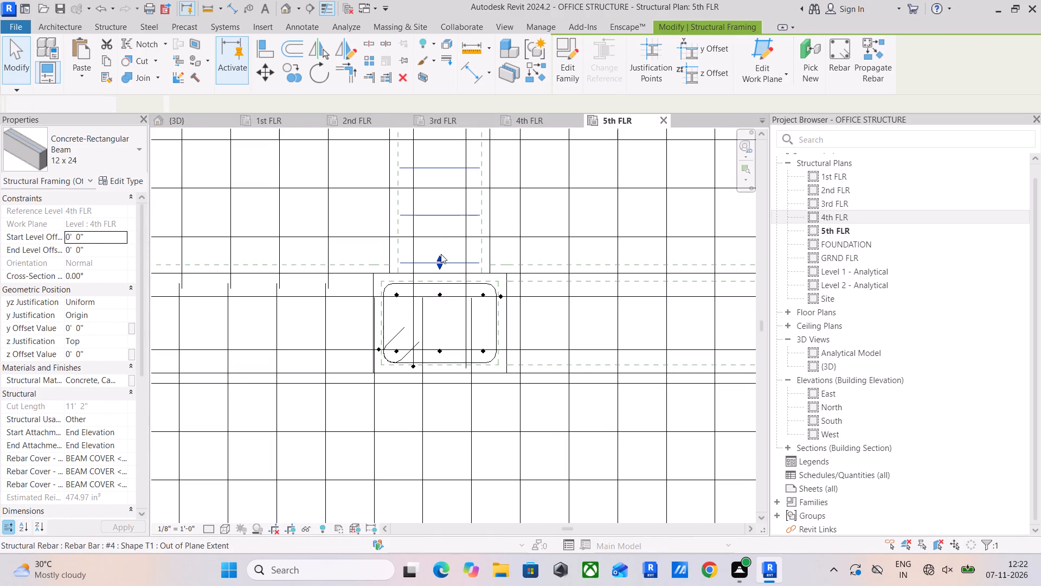
pyautogui.moveTo(438, 257); pyautogui.dragTo(440, 240)
# Align the north end of the stirrup set in the beam between the 5th FLR north bays with the first east-west slab bar.
pyautogui.scroll(-11, 442, 239)
pyautogui.moveTo(407, 440); pyautogui.dragTo(403, 569, button='middle')
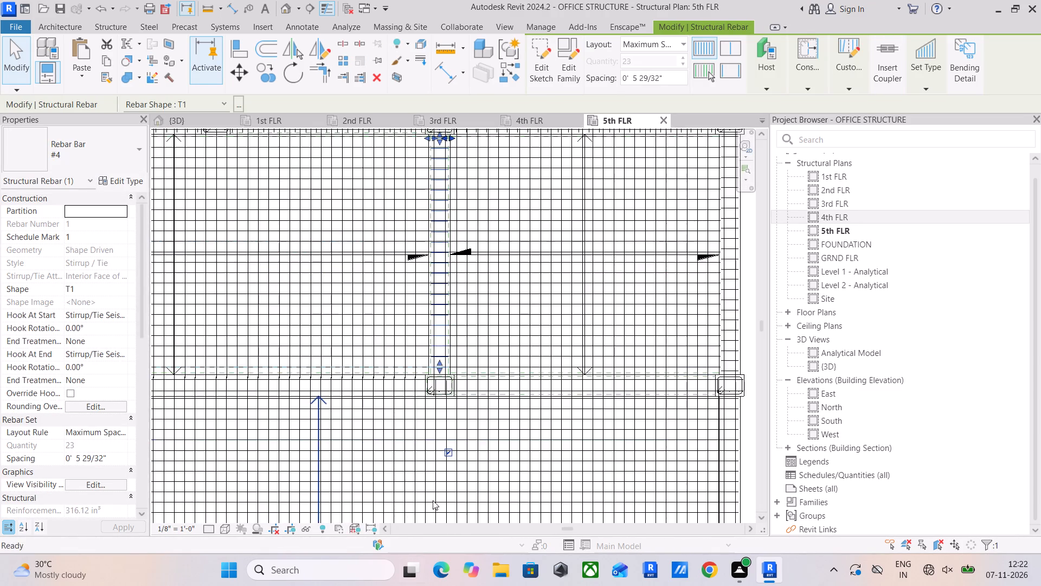
pyautogui.scroll(-1, 462, 294)
pyautogui.moveTo(455, 339); pyautogui.dragTo(459, 492, button='middle')
pyautogui.scroll(11, 449, 275)
pyautogui.scroll(5, 433, 385)
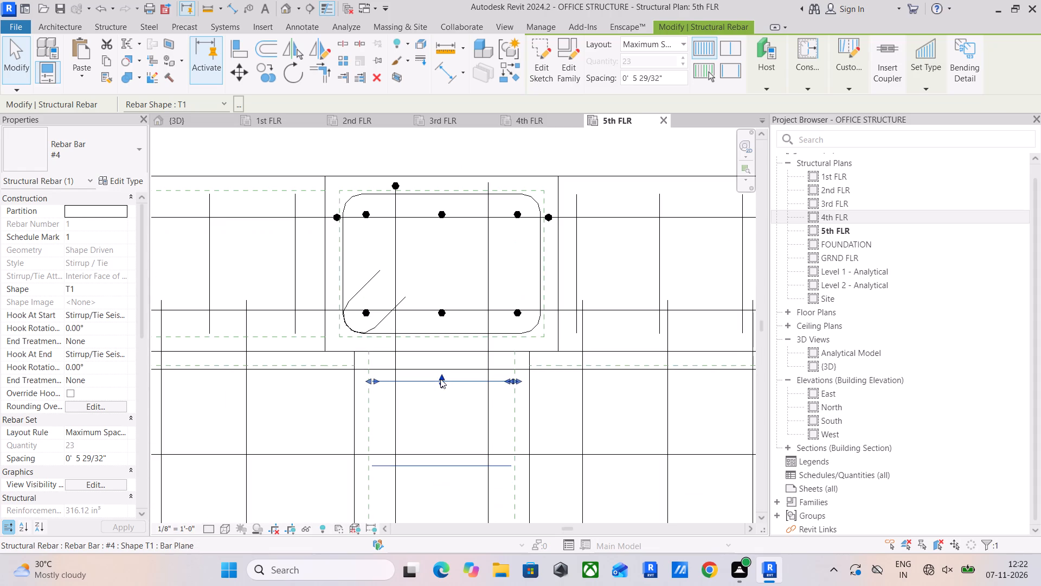
pyautogui.moveTo(441, 377); pyautogui.dragTo(445, 368)
# Align the west end of the 5th FLR north beam's eastern stirrup set with the first north-south slab bar past the column.
pyautogui.scroll(-9, 466, 404)
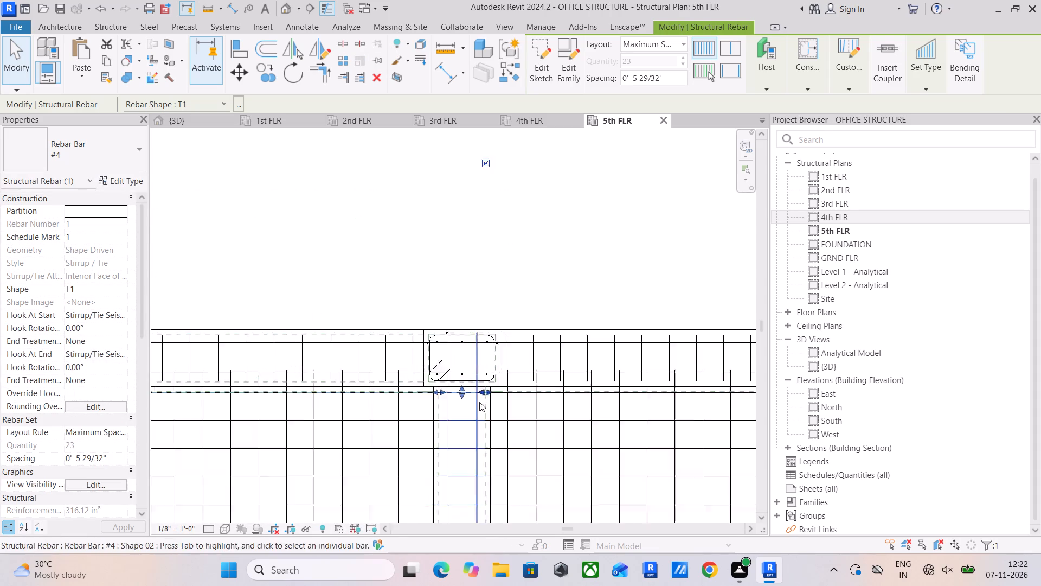
pyautogui.scroll(-1, 479, 402)
pyautogui.scroll(1, 494, 404)
pyautogui.moveTo(494, 404); pyautogui.dragTo(321, 335, button='middle')
pyautogui.scroll(-1, 321, 335)
pyautogui.scroll(5, 335, 280)
pyautogui.click(319, 320)
pyautogui.scroll(5, 318, 320)
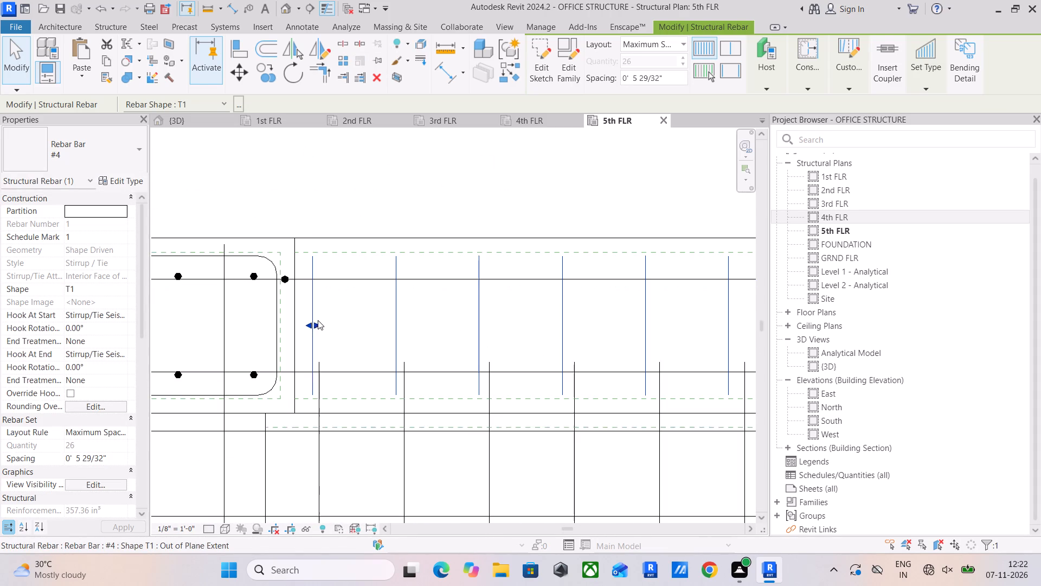
pyautogui.click(318, 325)
# Shorten the east end of the 5th FLR north beam's eastern stirrup set to the last north-south slab bar before the corner column.
pyautogui.scroll(-10, 440, 349)
pyautogui.moveTo(522, 358); pyautogui.dragTo(259, 366, button='middle')
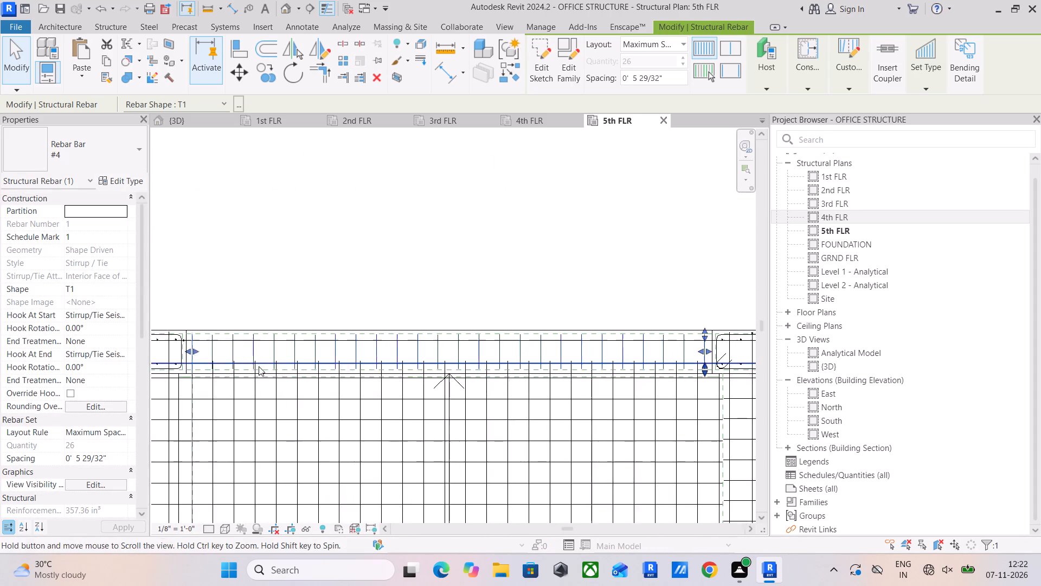
pyautogui.moveTo(259, 366); pyautogui.dragTo(260, 366, button='middle')
pyautogui.scroll(1, 587, 363)
pyautogui.moveTo(571, 365); pyautogui.dragTo(418, 366, button='middle')
pyautogui.scroll(10, 540, 360)
pyautogui.moveTo(526, 346); pyautogui.dragTo(499, 354)
# Align the north end of the 5th FLR north-east bay's east beam stirrup set with the first east-west slab bar.
pyautogui.scroll(-5, 509, 365)
pyautogui.moveTo(521, 369); pyautogui.dragTo(449, 229, button='middle')
pyautogui.scroll(1, 512, 336)
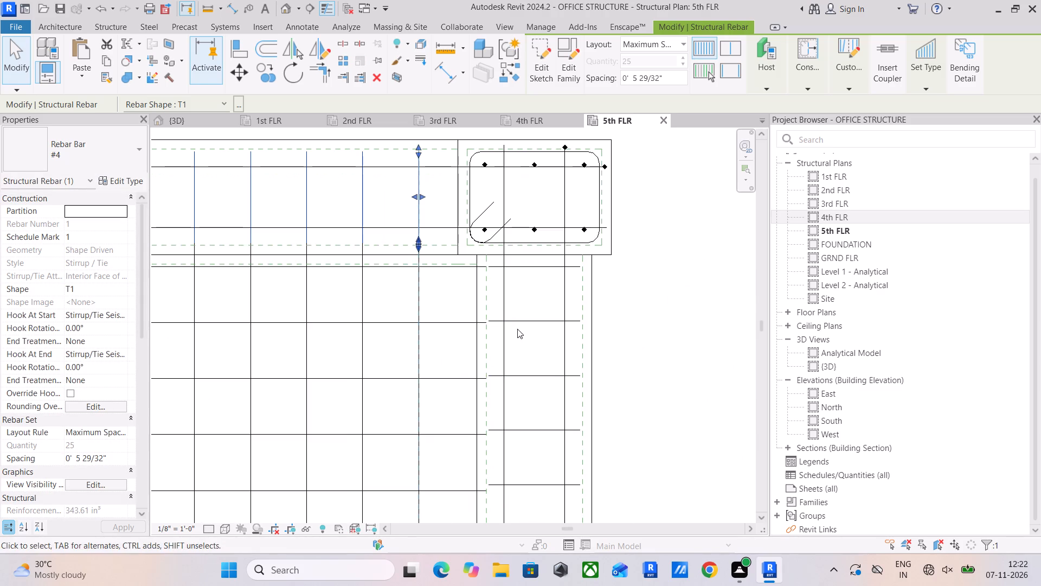
pyautogui.click(521, 323)
pyautogui.click(533, 273)
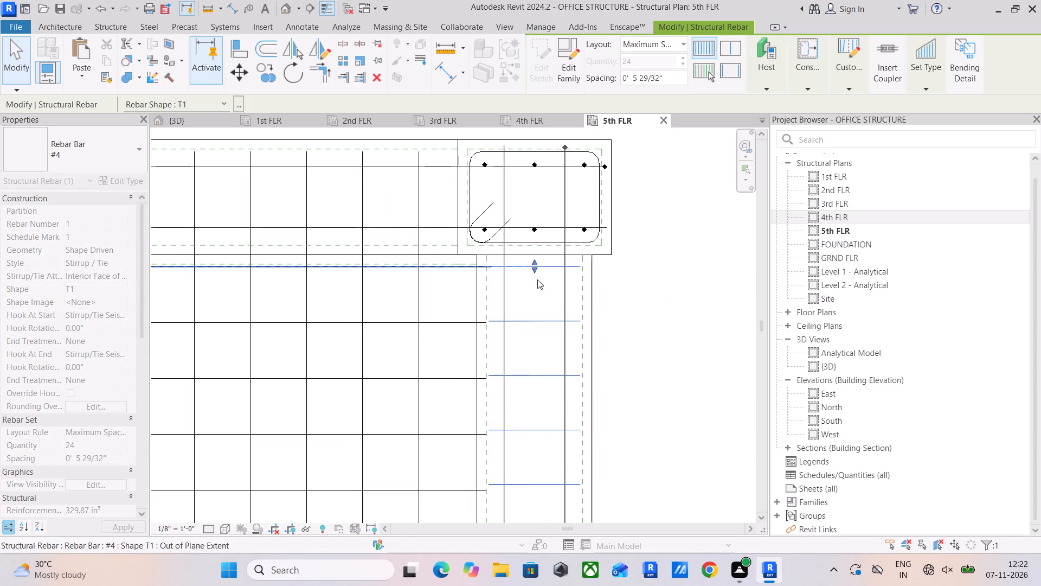
# Shorten the south end of the 5th FLR north-east bay's east beam stirrup set to the last east-west slab bar before the column.
pyautogui.scroll(-5, 529, 321)
pyautogui.moveTo(529, 344); pyautogui.dragTo(548, 148, button='middle')
pyautogui.scroll(-4, 520, 405)
pyautogui.moveTo(537, 451); pyautogui.dragTo(556, 227, button='middle')
pyautogui.scroll(2, 580, 381)
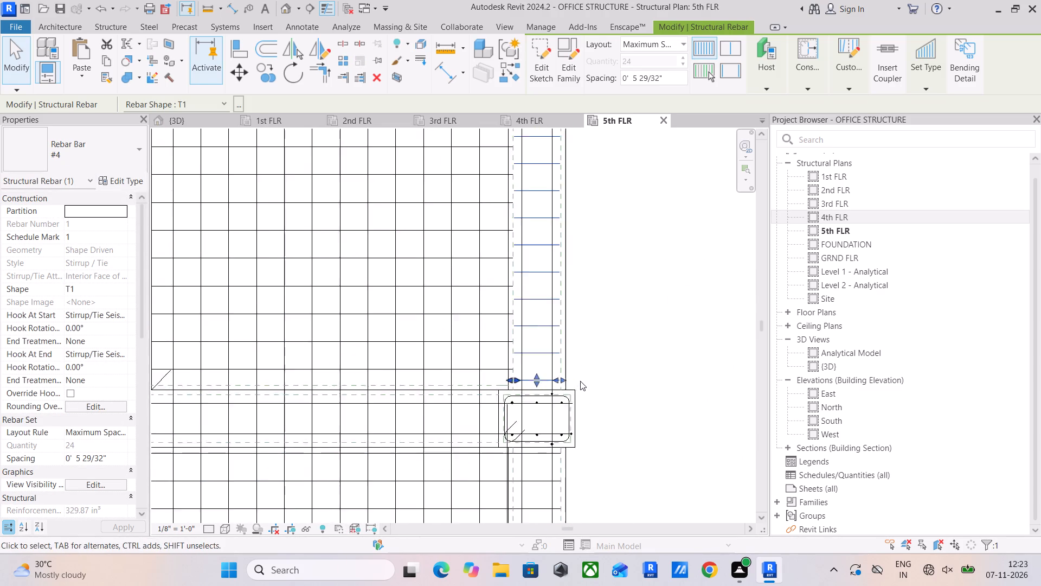
pyautogui.scroll(9, 580, 381)
pyautogui.moveTo(538, 365); pyautogui.dragTo(538, 343)
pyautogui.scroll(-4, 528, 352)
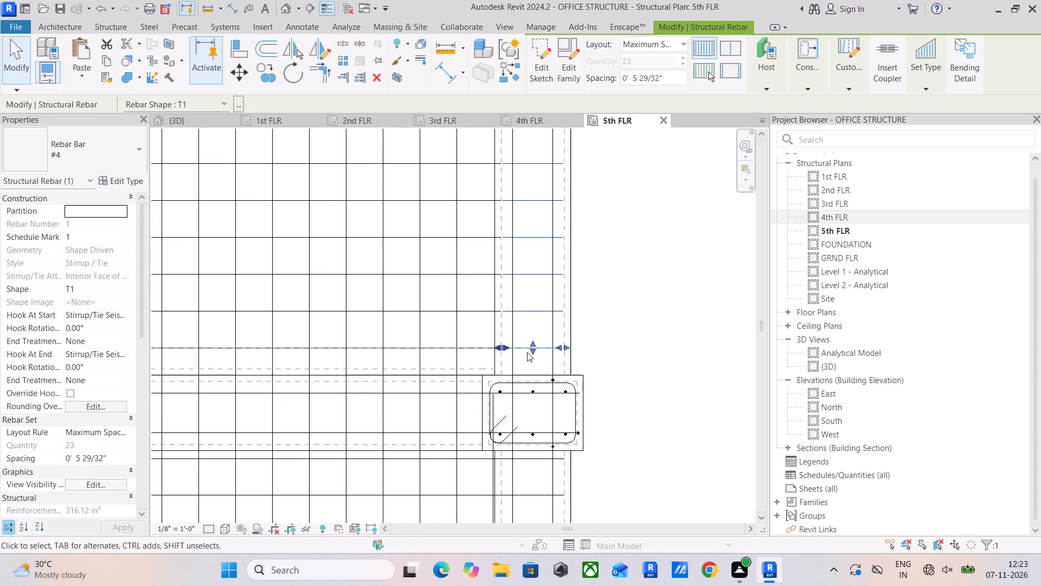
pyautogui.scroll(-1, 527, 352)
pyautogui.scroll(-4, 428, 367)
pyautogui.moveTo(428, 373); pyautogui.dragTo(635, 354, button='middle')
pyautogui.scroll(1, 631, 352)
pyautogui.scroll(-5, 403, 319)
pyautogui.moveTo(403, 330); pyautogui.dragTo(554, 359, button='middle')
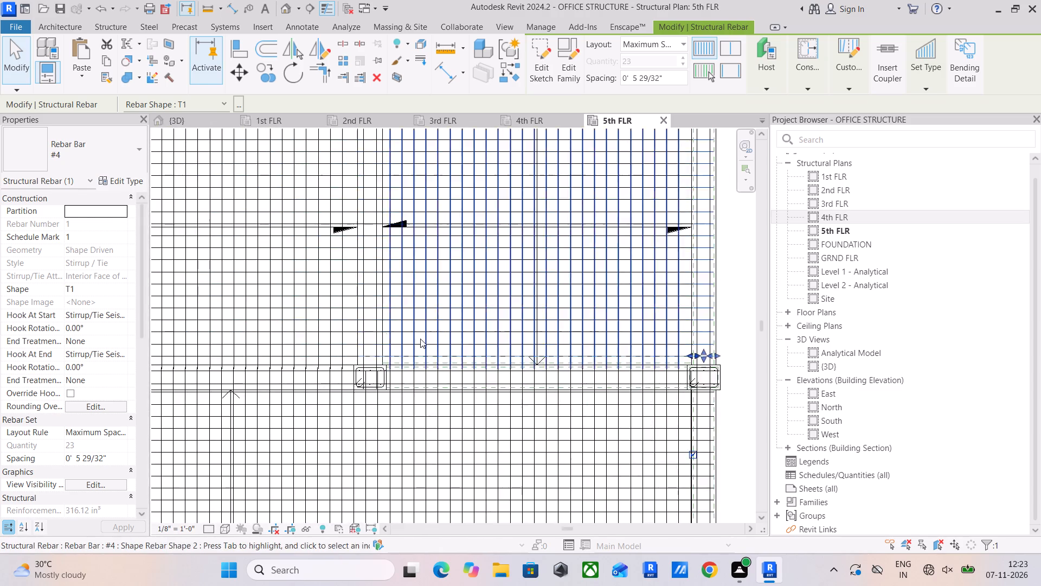
# Shorten the east end of the 5th FLR north beam's middle stirrup set to the last north-south slab bar before the column.
pyautogui.scroll(-3, 384, 331)
pyautogui.moveTo(343, 319); pyautogui.dragTo(387, 430, button='middle')
pyautogui.scroll(5, 381, 203)
pyautogui.scroll(4, 417, 340)
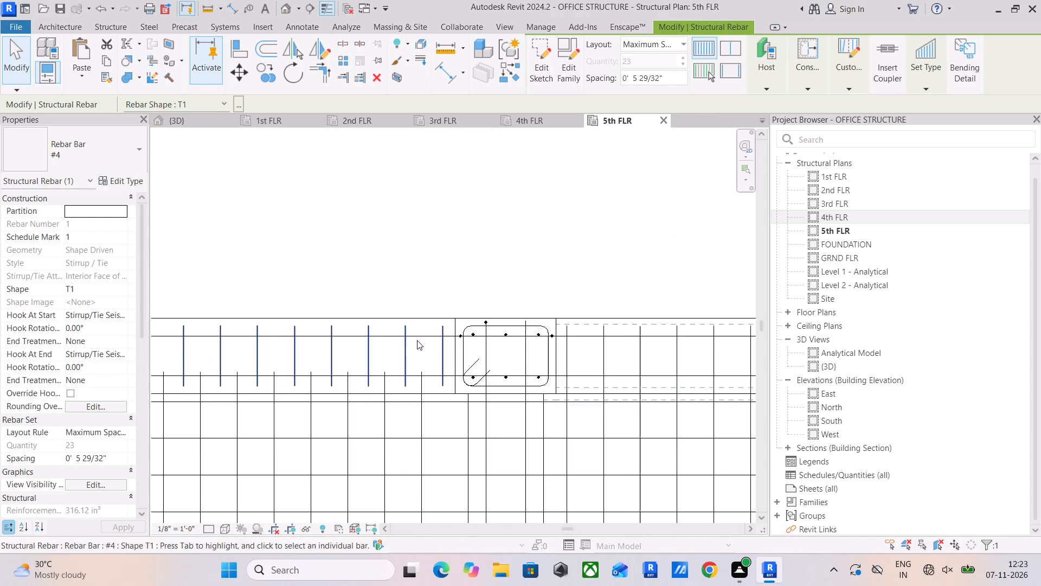
pyautogui.scroll(7, 417, 340)
pyautogui.click(454, 353)
pyautogui.click(459, 361)
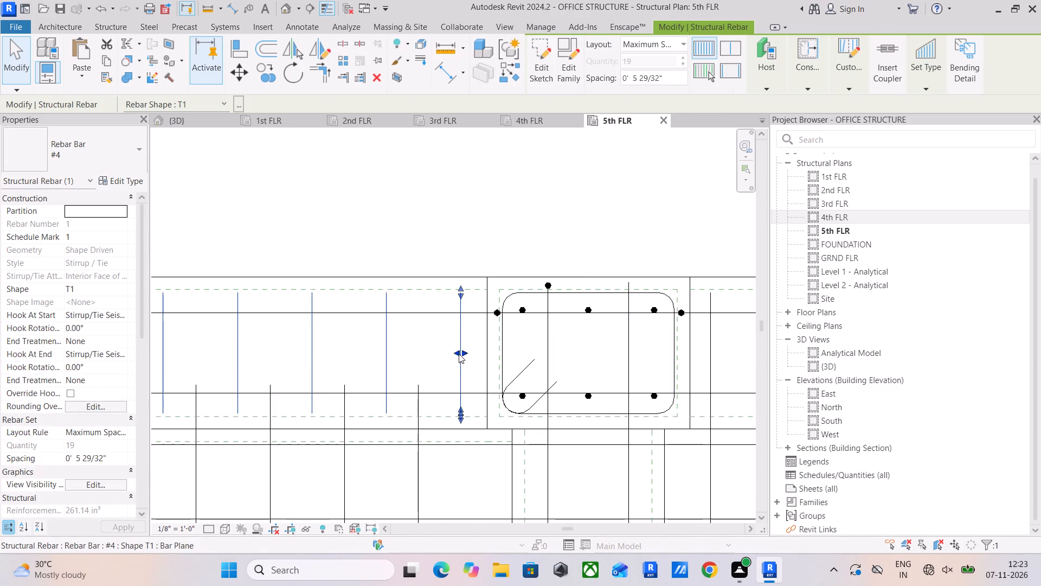
pyautogui.moveTo(459, 354); pyautogui.dragTo(419, 360)
pyautogui.click(441, 352)
# Align the west end of the 5th FLR north beam's middle stirrup set with the first north-south slab bar past the column.
pyautogui.scroll(-5, 370, 388)
pyautogui.moveTo(360, 387); pyautogui.dragTo(659, 380, button='middle')
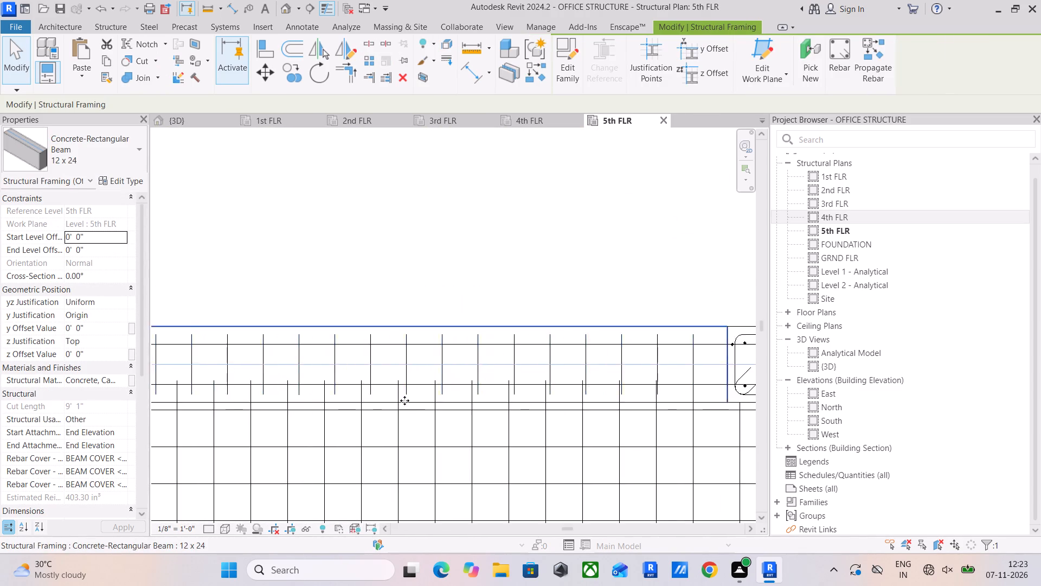
pyautogui.scroll(-5, 404, 400)
pyautogui.moveTo(554, 378); pyautogui.dragTo(560, 377, button='middle')
pyautogui.scroll(8, 238, 384)
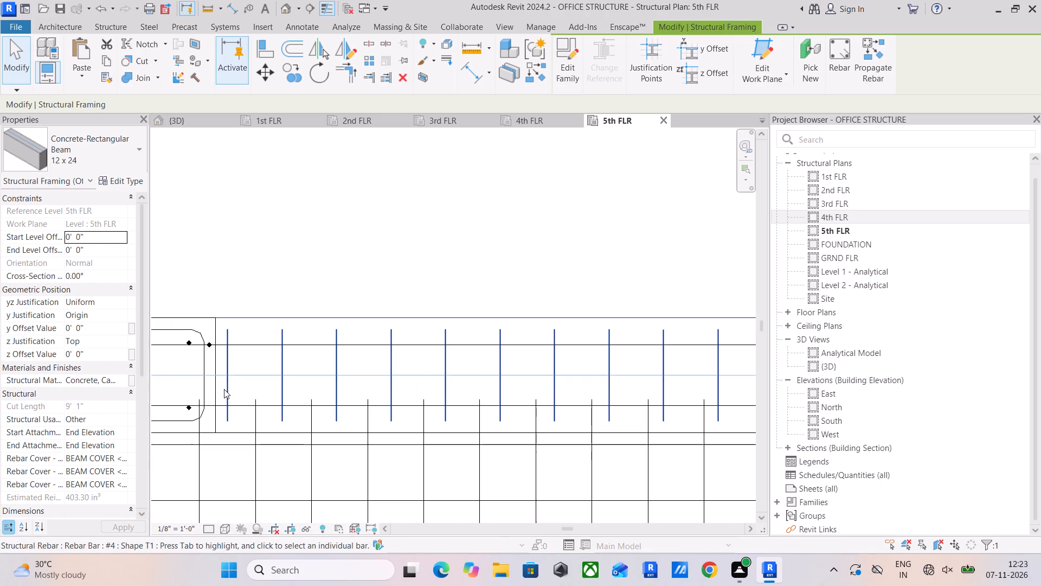
pyautogui.click(224, 389)
pyautogui.moveTo(230, 375); pyautogui.dragTo(260, 394)
# Align the east end of the 5th FLR north beam's western stirrup set with the last north-south slab bar before the column.
pyautogui.scroll(-6, 258, 393)
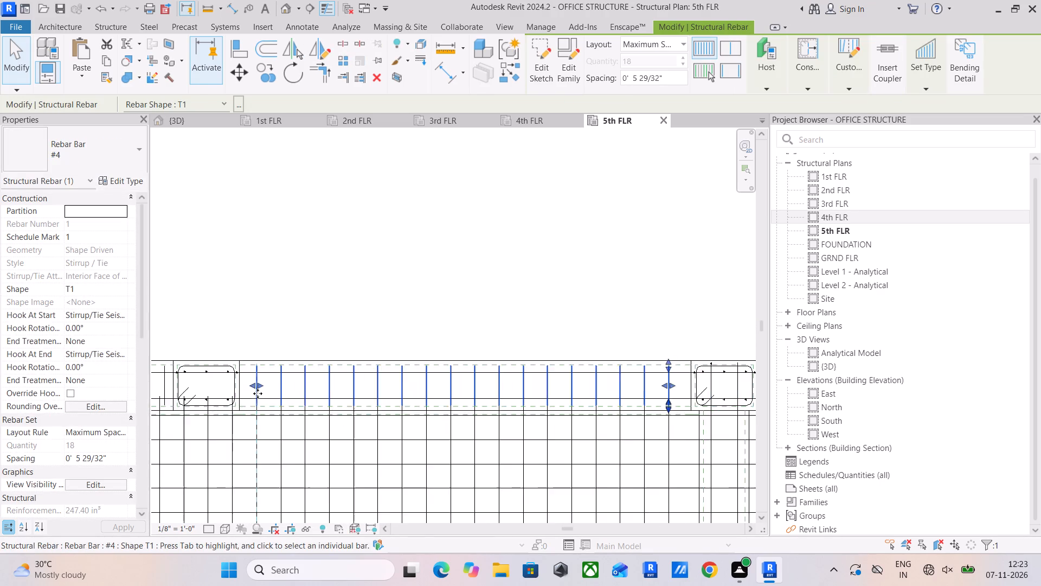
pyautogui.moveTo(257, 393); pyautogui.dragTo(430, 392, button='middle')
pyautogui.scroll(5, 309, 409)
pyautogui.click(370, 356)
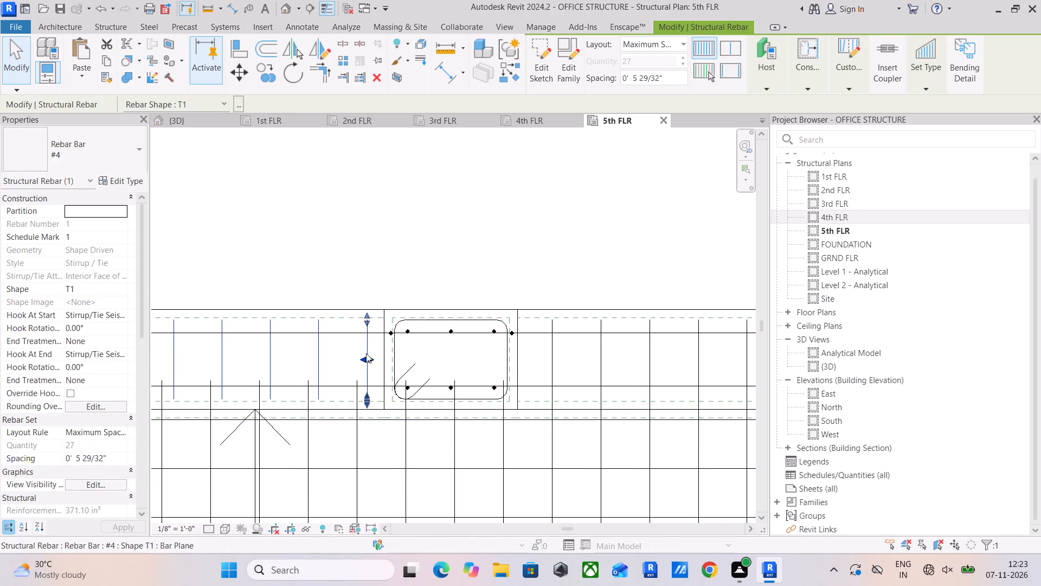
pyautogui.click(361, 356)
# Shorten the west end of the 5th FLR north beam's western stirrup set to the first north-south slab bar past the corner column.
pyautogui.scroll(-5, 281, 375)
pyautogui.moveTo(281, 375); pyautogui.dragTo(608, 365, button='middle')
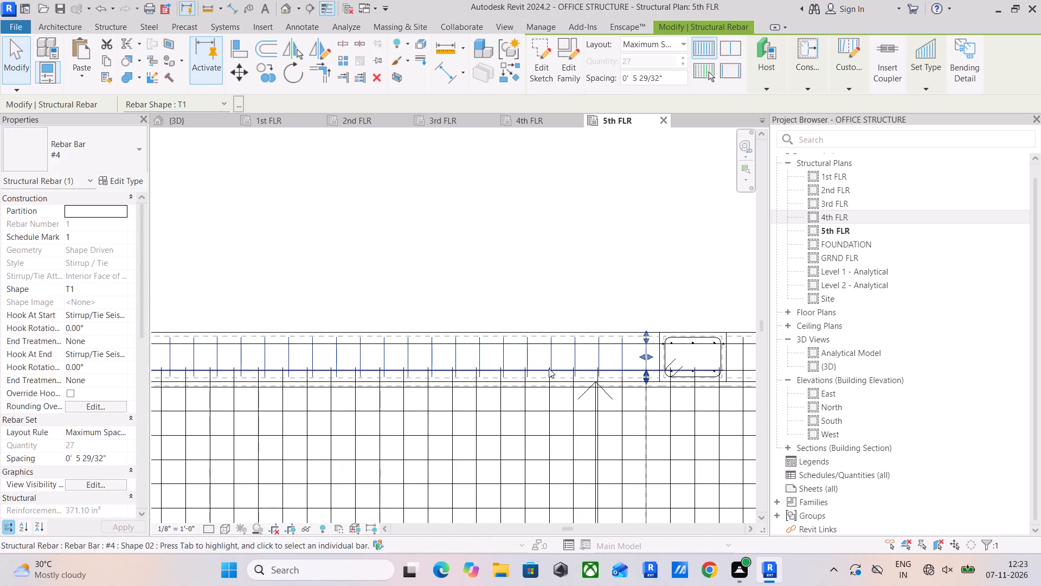
pyautogui.scroll(-8, 415, 376)
pyautogui.scroll(16, 281, 402)
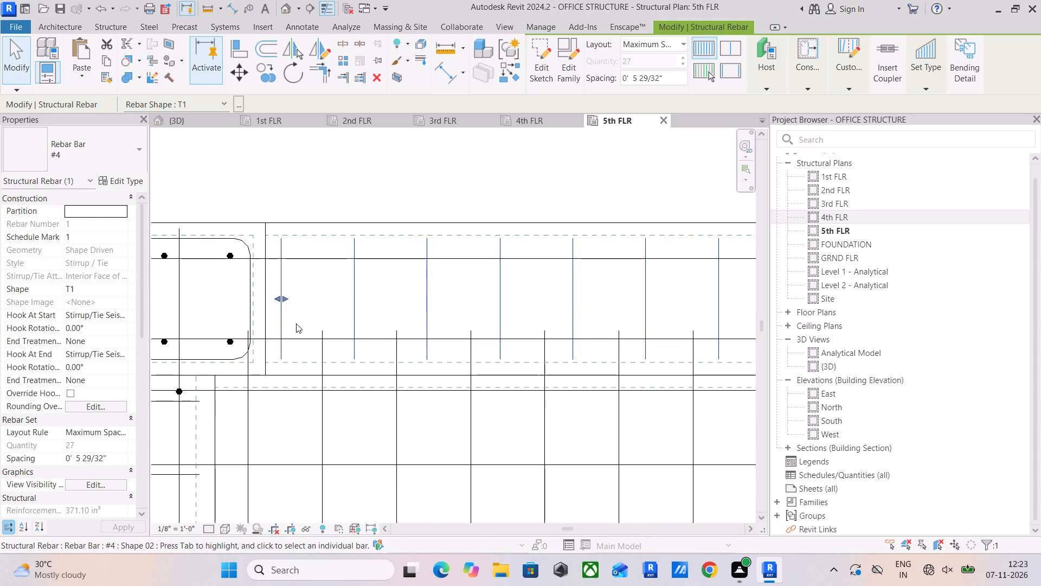
pyautogui.moveTo(282, 296); pyautogui.dragTo(322, 313)
# Move the north end of the 5th FLR north-west bay's west beam stirrup set to the first east-west slab bar.
pyautogui.scroll(-4, 303, 396)
pyautogui.moveTo(304, 397); pyautogui.dragTo(399, 344, button='middle')
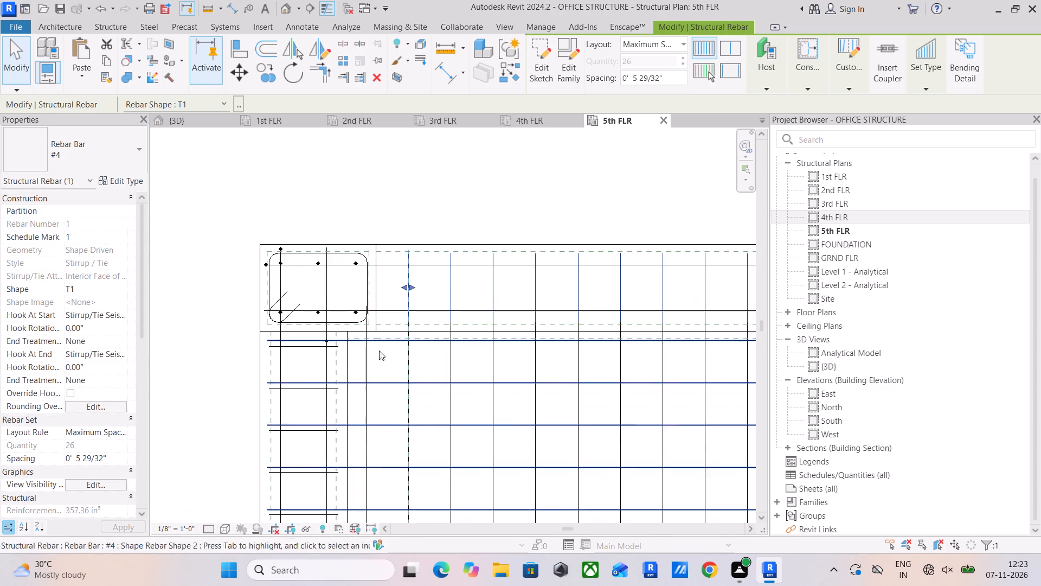
pyautogui.scroll(5, 318, 359)
pyautogui.click(298, 339)
pyautogui.moveTo(294, 331); pyautogui.dragTo(294, 323)
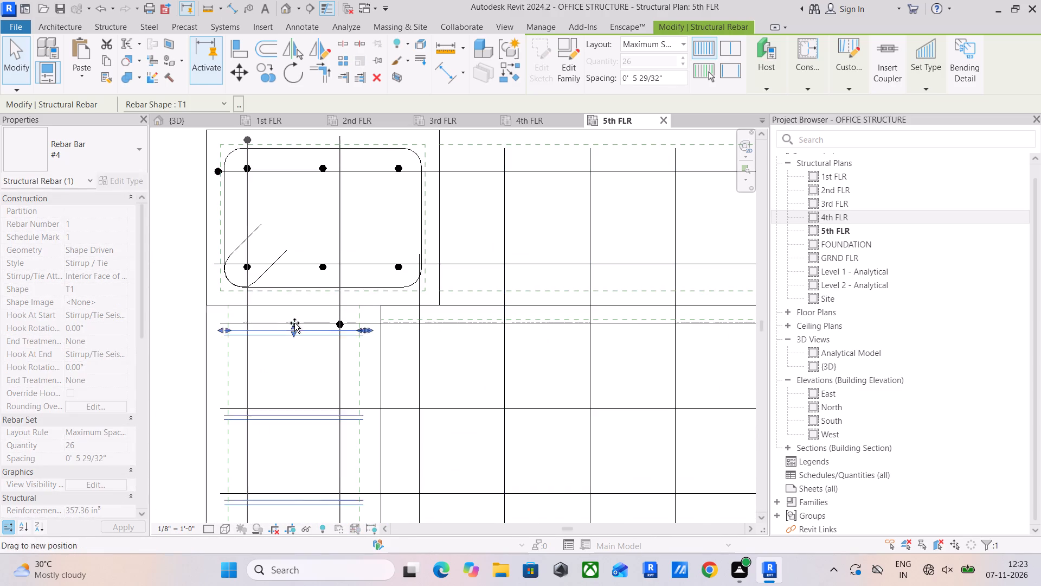
pyautogui.moveTo(294, 323); pyautogui.dragTo(295, 322)
pyautogui.scroll(-6, 296, 386)
pyautogui.scroll(11, 283, 327)
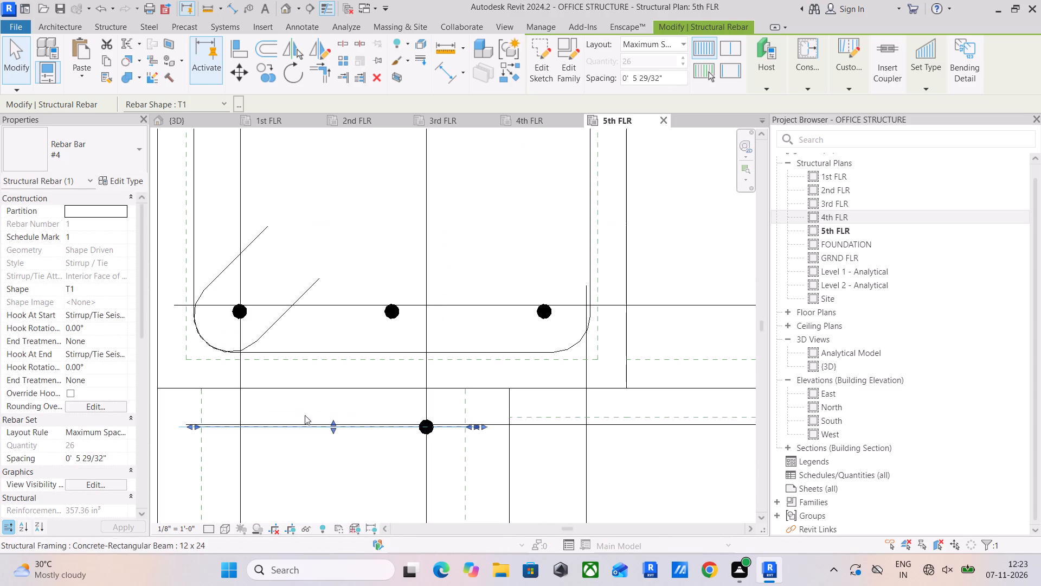
pyautogui.scroll(5, 349, 448)
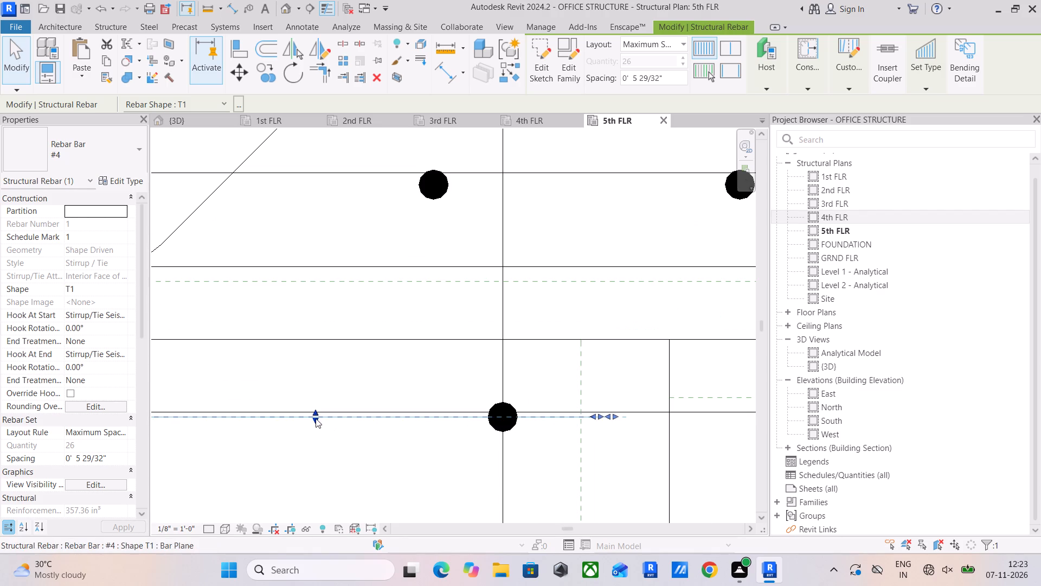
pyautogui.moveTo(315, 418); pyautogui.dragTo(315, 435)
pyautogui.moveTo(315, 429); pyautogui.dragTo(317, 407)
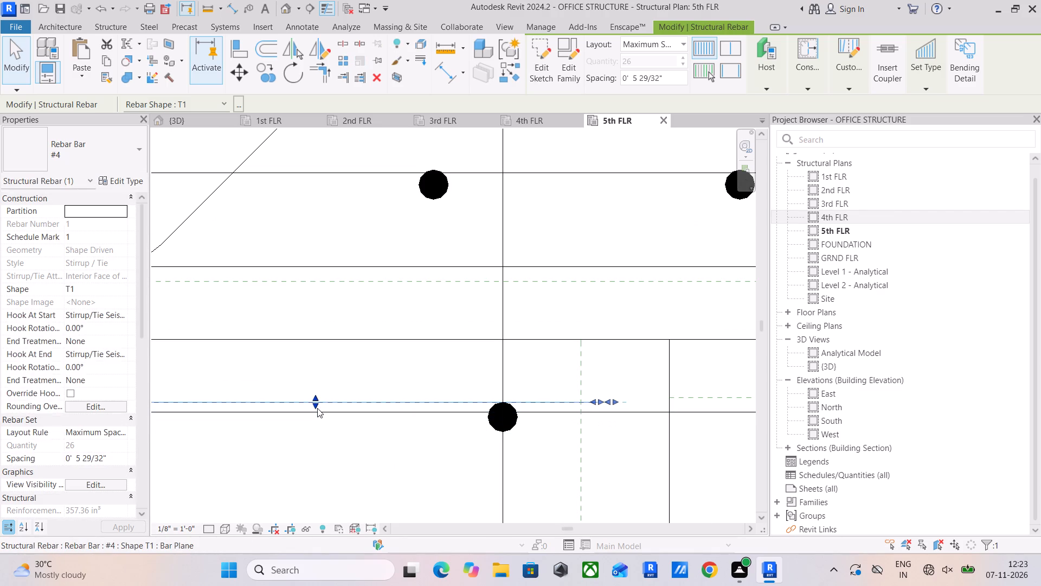
pyautogui.click(317, 407)
# Shorten the south end of the 5th FLR north-west bay's west beam stirrup set to the last east-west slab bar before the column.
pyautogui.scroll(-5, 322, 466)
pyautogui.moveTo(327, 464); pyautogui.dragTo(367, 365, button='middle')
pyautogui.scroll(-7, 370, 384)
pyautogui.moveTo(372, 399); pyautogui.dragTo(421, 251, button='middle')
pyautogui.scroll(-10, 430, 322)
pyautogui.moveTo(437, 362); pyautogui.dragTo(437, 224, button='middle')
pyautogui.scroll(-4, 448, 420)
pyautogui.moveTo(446, 407); pyautogui.dragTo(447, 269, button='middle')
pyautogui.scroll(11, 452, 355)
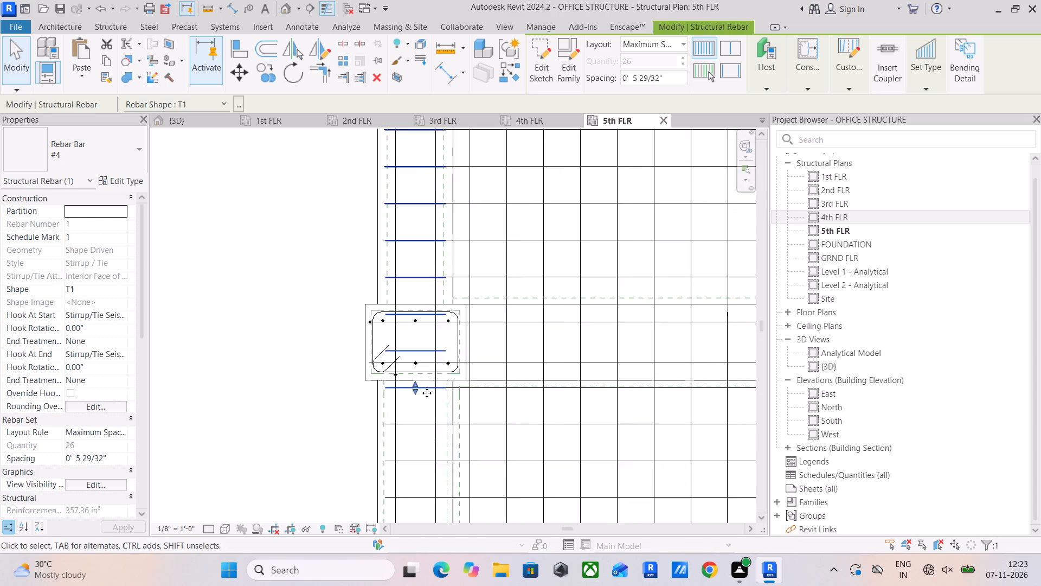
pyautogui.moveTo(414, 379); pyautogui.dragTo(437, 264)
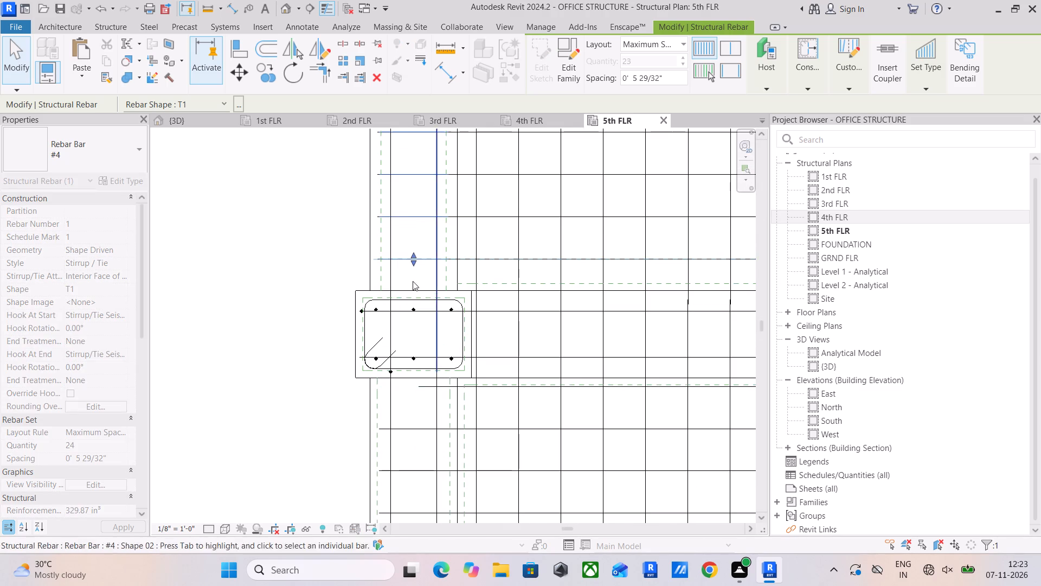
pyautogui.click(317, 272)
# Examine the stirrups and slab bars along the 5th FLR west side and south-west bays, then the whole floor plan.
pyautogui.scroll(-9, 317, 272)
pyautogui.moveTo(346, 339); pyautogui.dragTo(424, 224, button='middle')
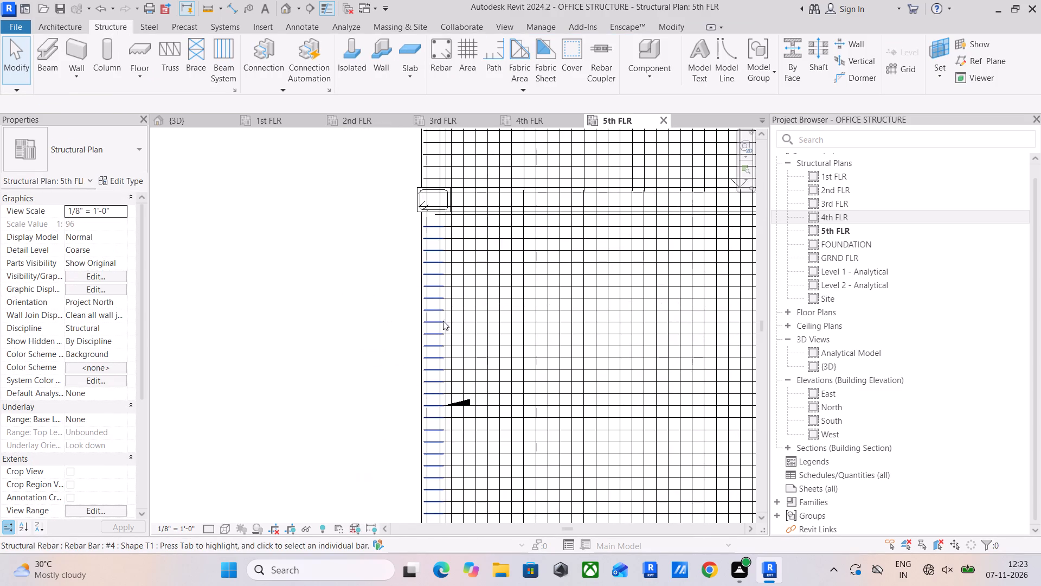
pyautogui.moveTo(442, 387); pyautogui.dragTo(465, 208, button='middle')
pyautogui.scroll(6, 441, 346)
pyautogui.moveTo(460, 397); pyautogui.dragTo(452, 280, button='middle')
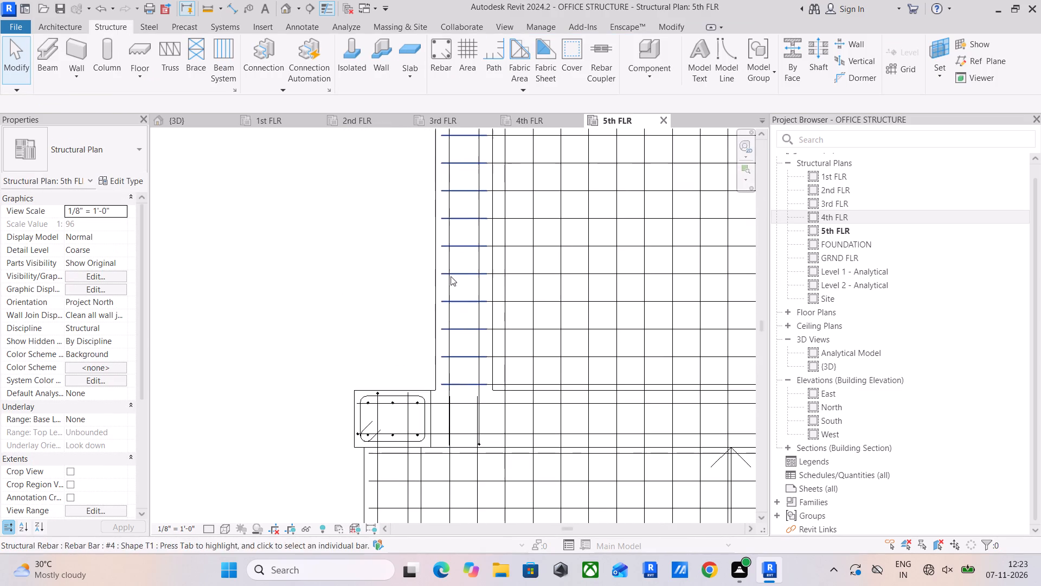
pyautogui.moveTo(465, 423); pyautogui.dragTo(499, 276, button='middle')
pyautogui.scroll(3, 522, 284)
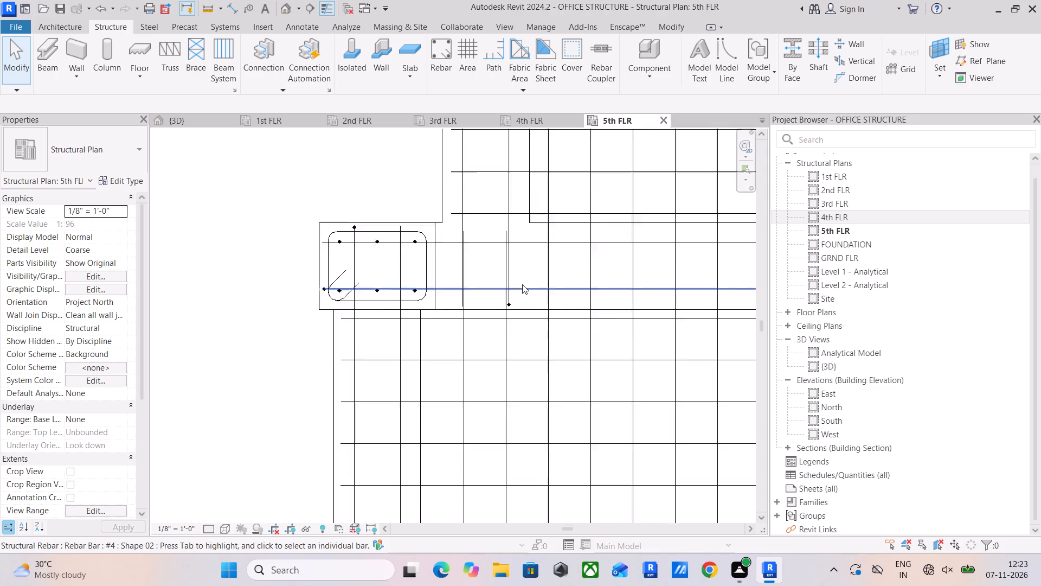
pyautogui.scroll(2, 522, 284)
pyautogui.scroll(-7, 522, 284)
pyautogui.moveTo(502, 323); pyautogui.dragTo(410, 289, button='middle')
pyautogui.scroll(-12, 409, 289)
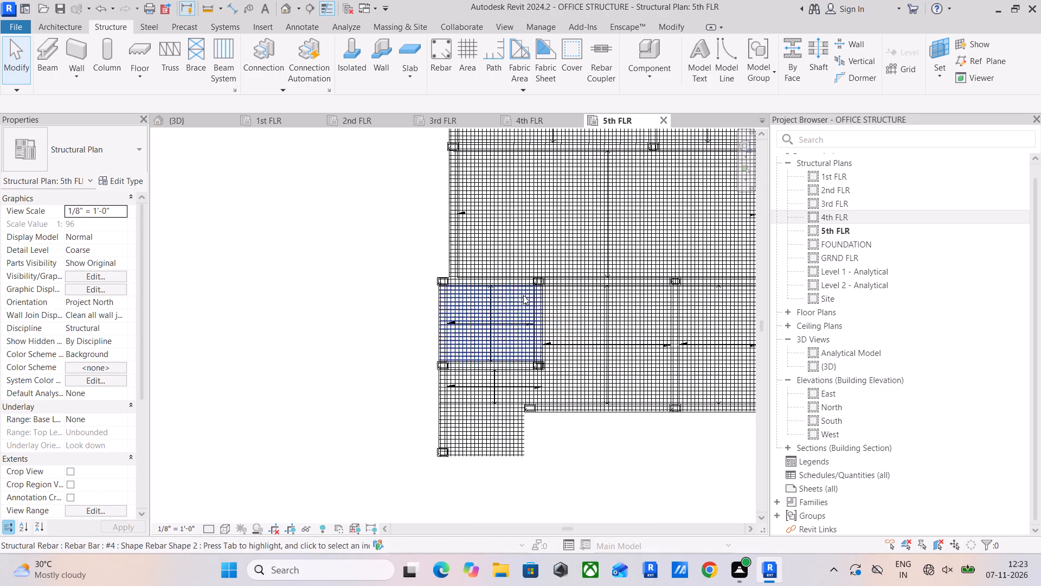
pyautogui.moveTo(533, 292); pyautogui.dragTo(335, 354, button='middle')
pyautogui.scroll(-3, 429, 336)
pyautogui.moveTo(446, 345); pyautogui.dragTo(437, 380, button='middle')
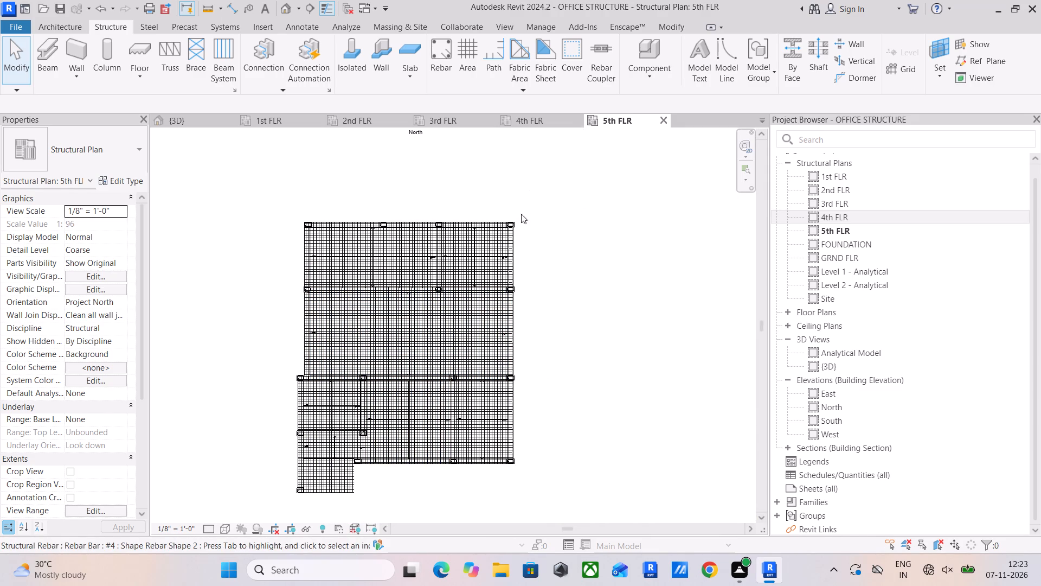
# In the 3D view, unpin and delete the imported office building.dwg drawing beneath the structure.
pyautogui.click(206, 119)
pyautogui.scroll(-5, 447, 266)
pyautogui.moveTo(482, 263); pyautogui.dragTo(401, 269, button='middle')
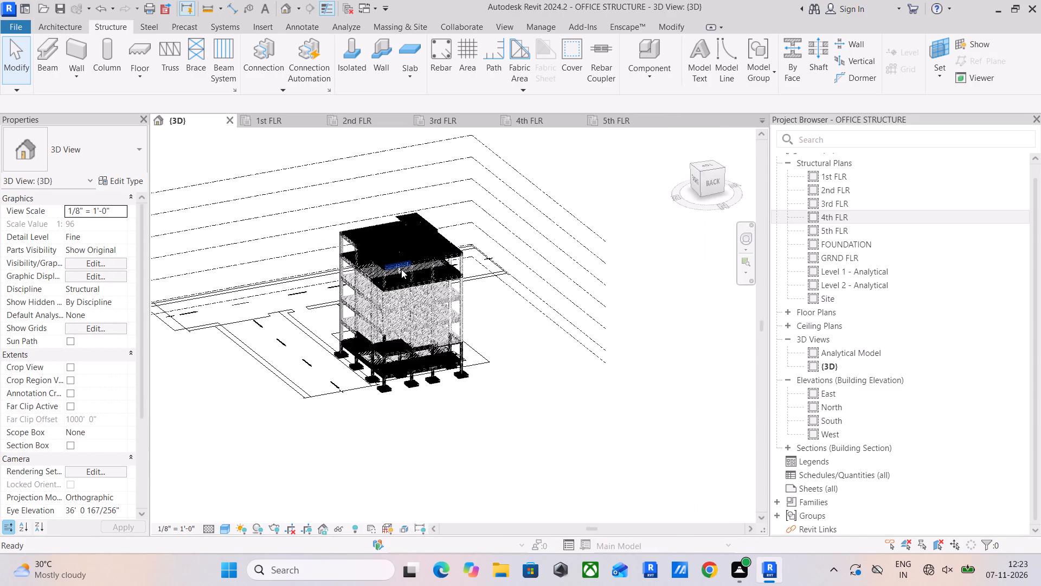
pyautogui.keyDown('shift'); pyautogui.moveTo(397, 294); pyautogui.dragTo(698, 254, button='middle'); pyautogui.keyUp('shift')
pyautogui.click(547, 403)
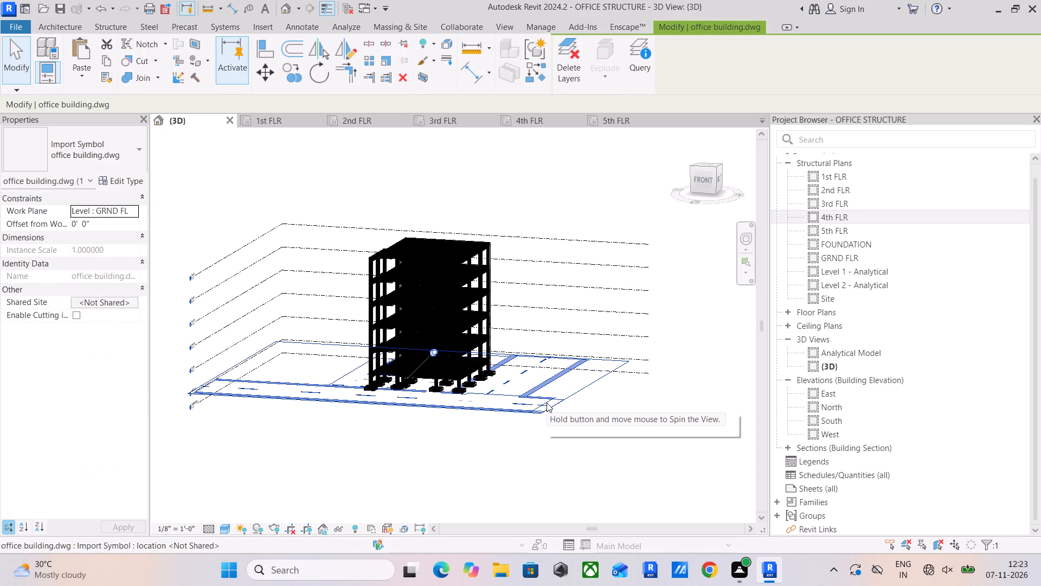
pyautogui.press('Delete')
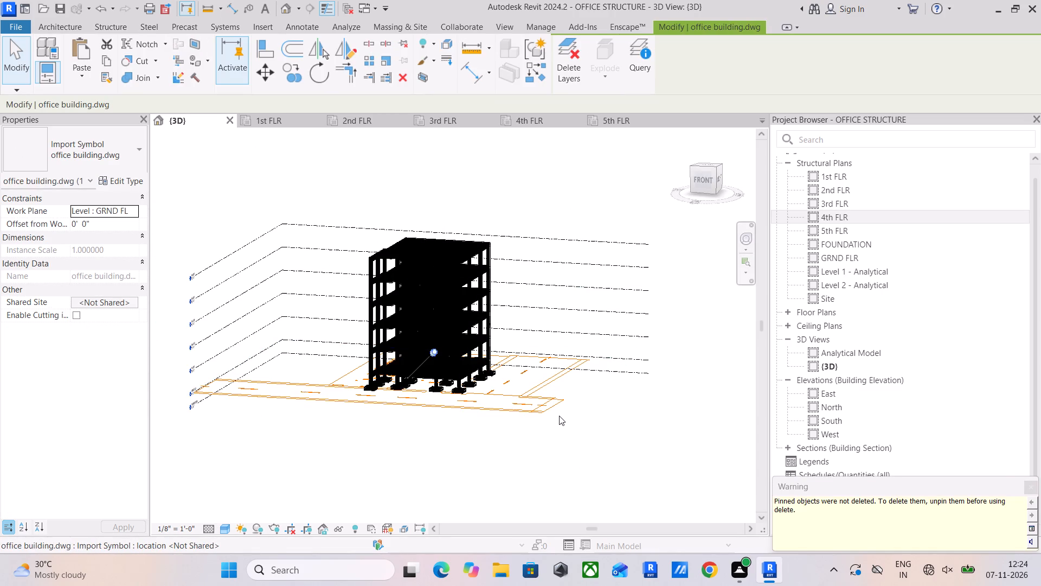
pyautogui.click(404, 43)
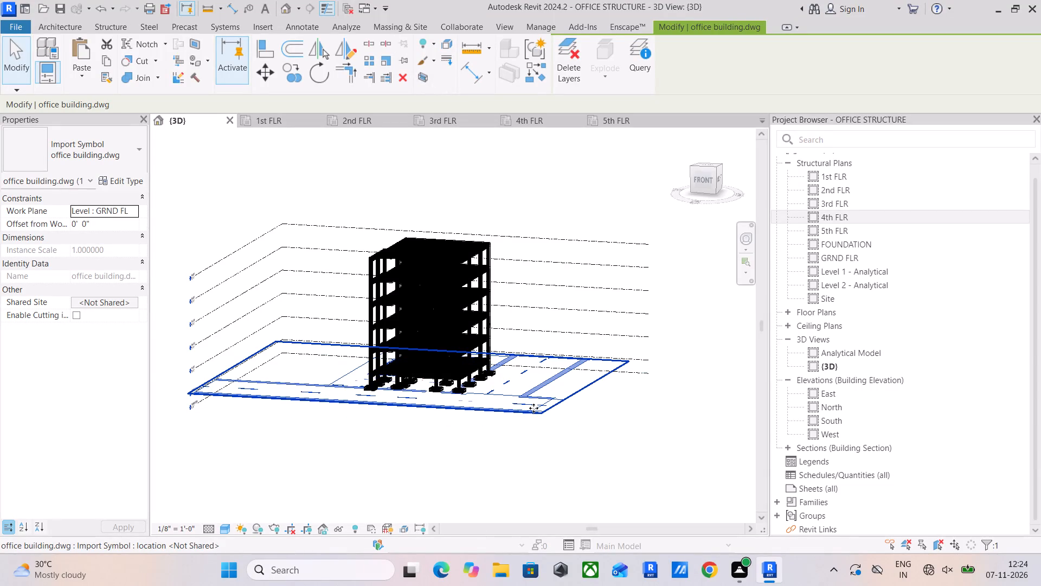
pyautogui.click(534, 408)
pyautogui.press('Delete')
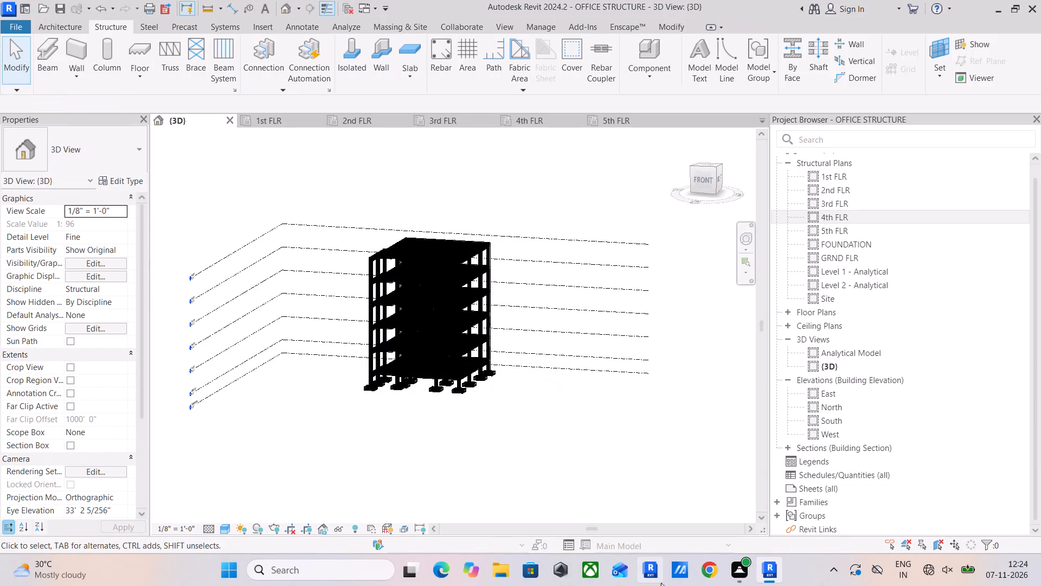
# Examine the whole structure in 3D from several sides, ending on a raised view of its left and front faces.
pyautogui.keyDown('shift'); pyautogui.moveTo(519, 556); pyautogui.dragTo(456, 581, button='middle'); pyautogui.keyUp('shift')
pyautogui.keyDown('shift'); pyautogui.moveTo(456, 581); pyautogui.dragTo(454, 570, button='middle'); pyautogui.keyUp('shift')
pyautogui.keyDown('shift'); pyautogui.moveTo(524, 447); pyautogui.dragTo(470, 482, button='middle'); pyautogui.keyUp('shift')
pyautogui.press('Escape')
pyautogui.press('Escape')
pyautogui.press('Escape')
pyautogui.keyDown('shift'); pyautogui.moveTo(534, 437); pyautogui.dragTo(509, 458, button='middle'); pyautogui.keyUp('shift')
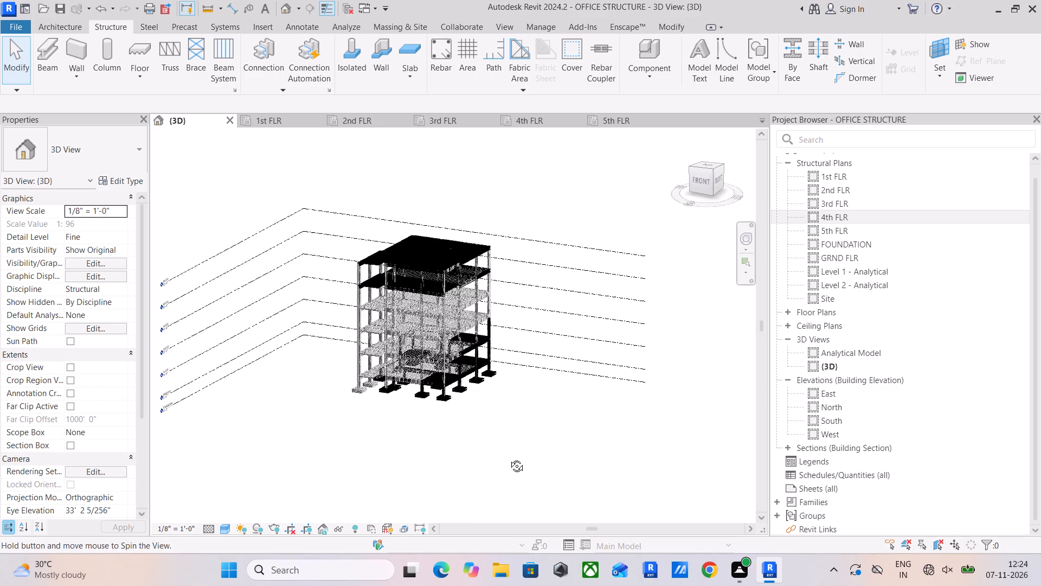
pyautogui.keyDown('shift'); pyautogui.moveTo(509, 458); pyautogui.dragTo(487, 506, button='middle'); pyautogui.keyUp('shift')
pyautogui.moveTo(482, 429); pyautogui.dragTo(482, 441, button='middle')
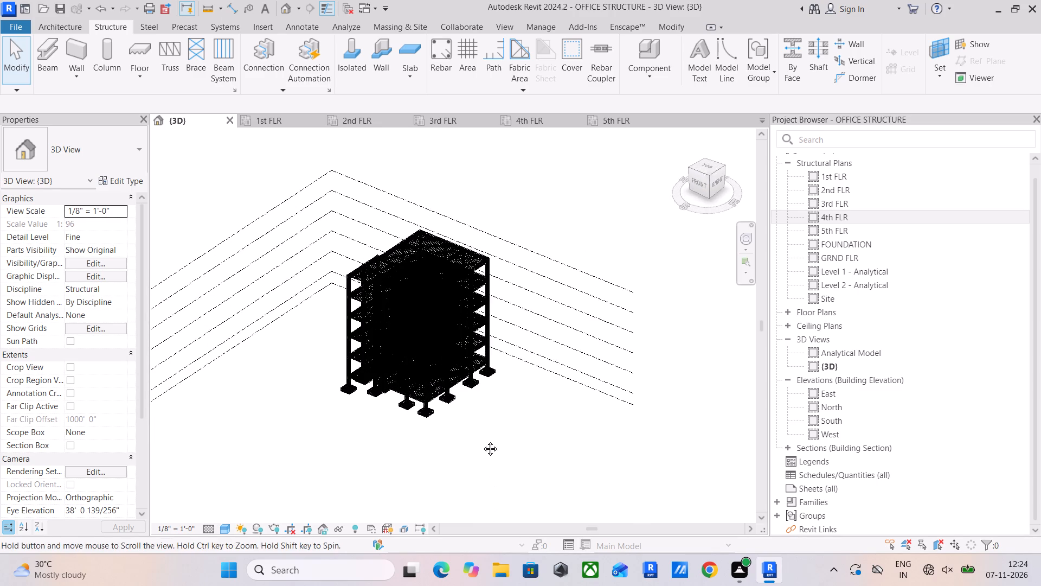
pyautogui.moveTo(482, 441); pyautogui.dragTo(479, 463, button='middle')
pyautogui.keyDown('shift'); pyautogui.moveTo(470, 444); pyautogui.dragTo(517, 380, button='middle'); pyautogui.keyUp('shift')
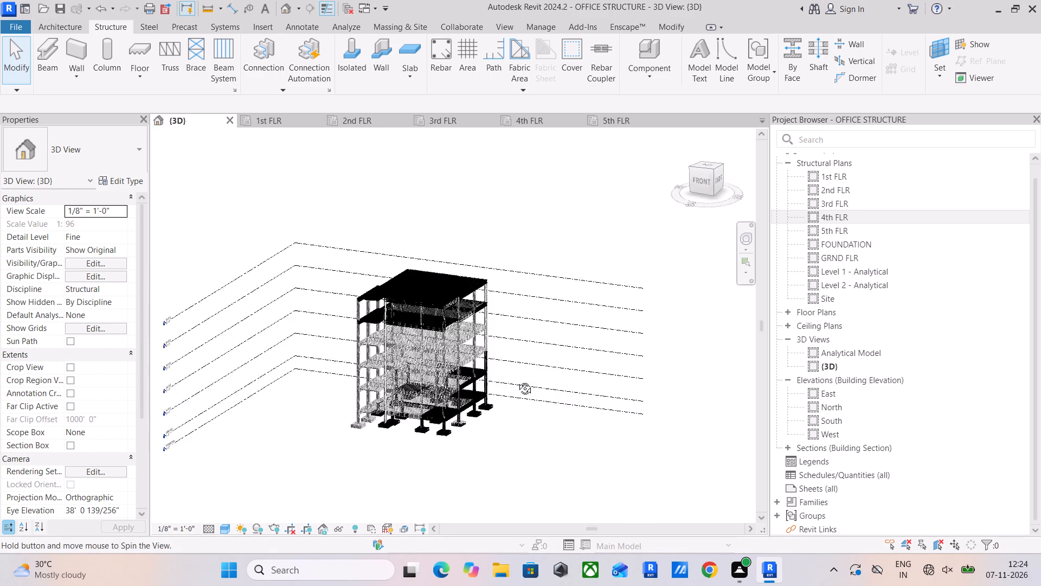
pyautogui.keyDown('shift'); pyautogui.moveTo(517, 380); pyautogui.dragTo(687, 390, button='middle'); pyautogui.keyUp('shift')
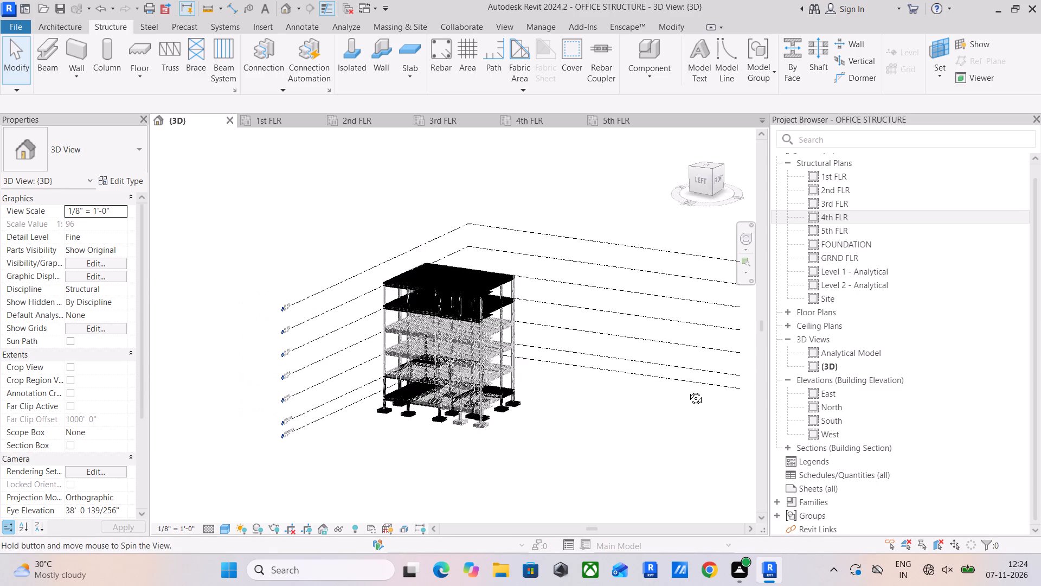
pyautogui.keyDown('shift'); pyautogui.moveTo(687, 390); pyautogui.dragTo(687, 391, button='middle'); pyautogui.keyUp('shift')
pyautogui.keyDown('shift'); pyautogui.moveTo(597, 418); pyautogui.dragTo(556, 432, button='middle'); pyautogui.keyUp('shift')
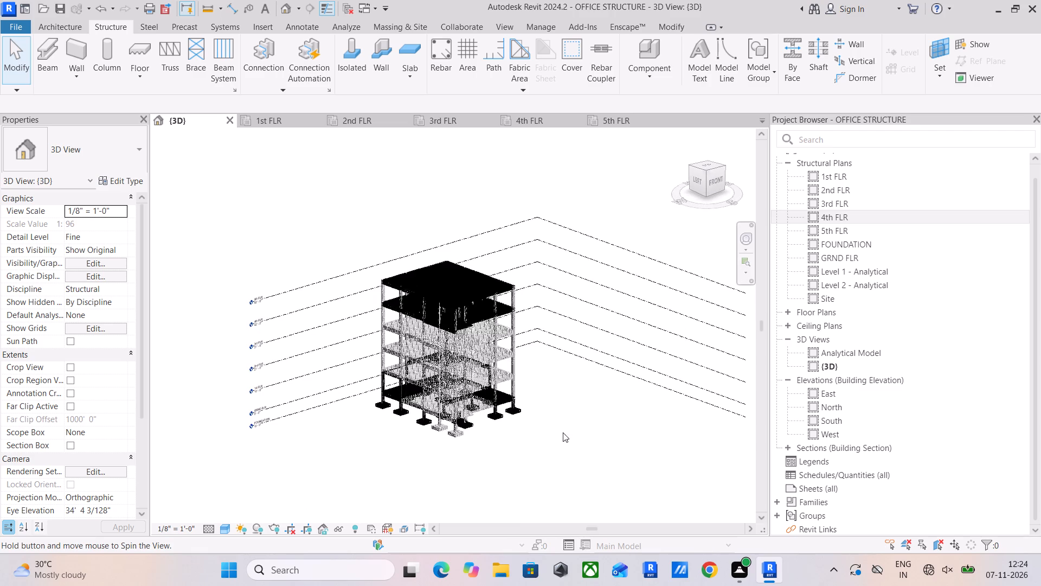
# Open the rendering settings for the 3D view and set the render quality to High.
pyautogui.press('r')
pyautogui.press('r')
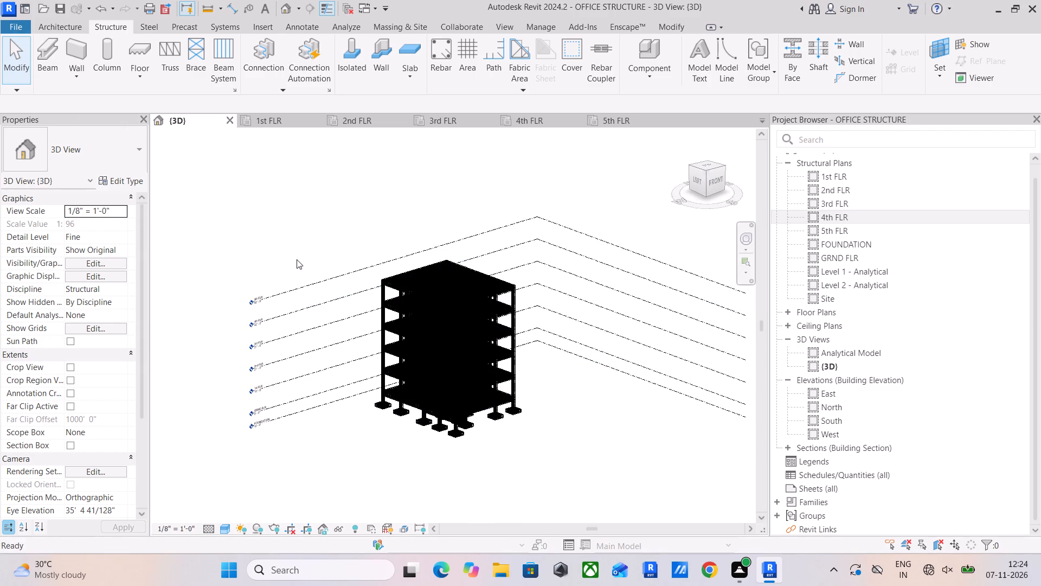
pyautogui.click(91, 68)
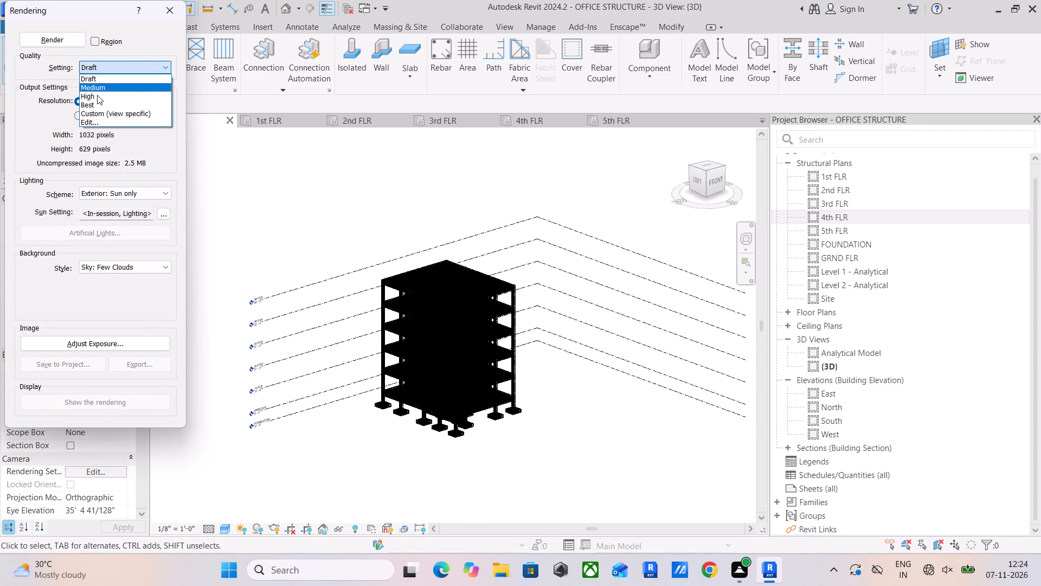
pyautogui.click(98, 94)
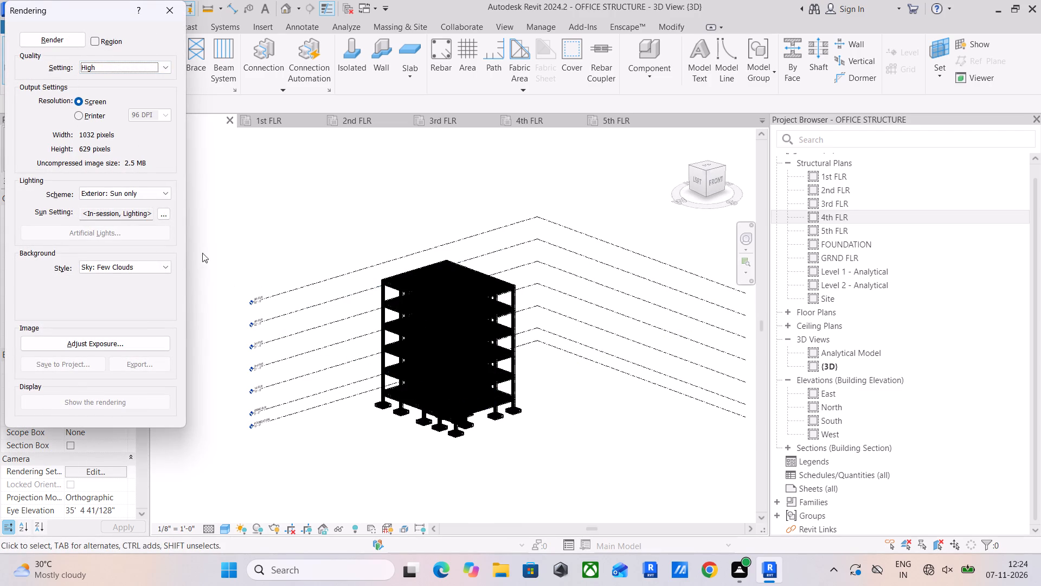
# Render the whole 3D view of the structure at the High quality setting.
pyautogui.click(59, 39)
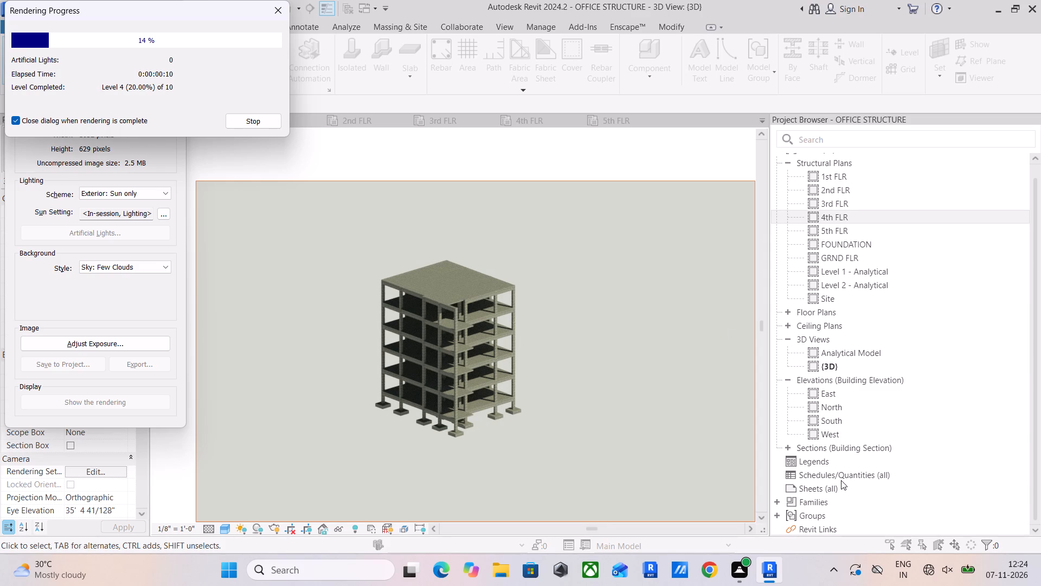
pyautogui.scroll(5, 446, 269)
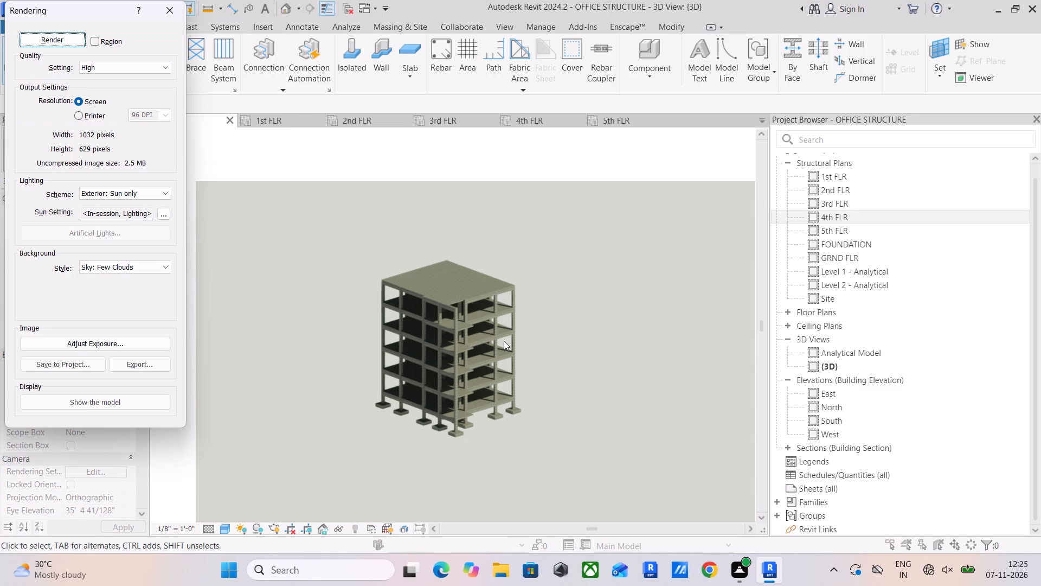
# Examine the rendered image of the structure, from the upper-floor slabs and beams down to the footings.
pyautogui.scroll(9, 426, 327)
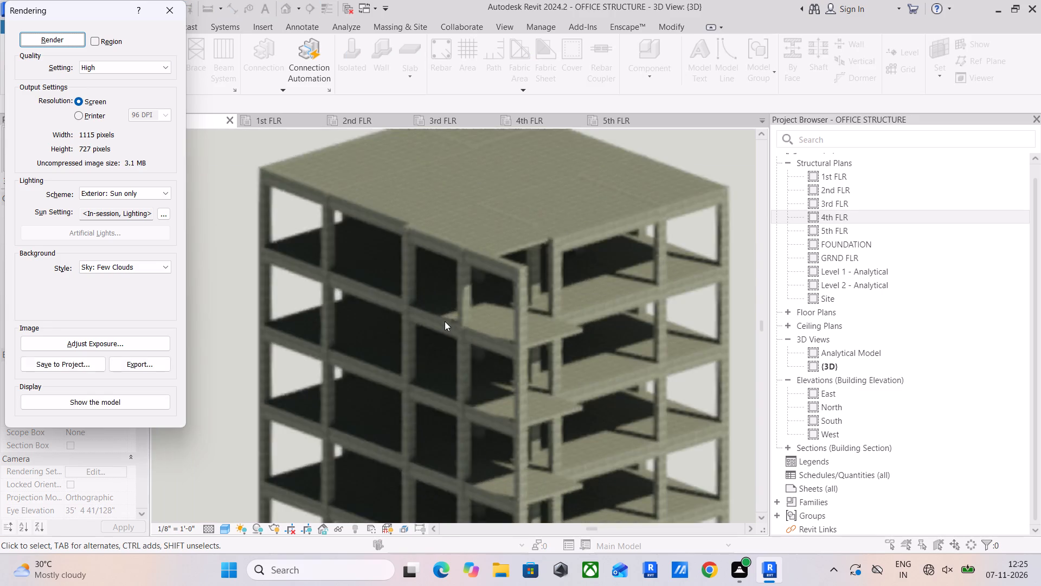
pyautogui.scroll(7, 445, 321)
pyautogui.moveTo(427, 395); pyautogui.dragTo(404, 413, button='middle')
pyautogui.scroll(-10, 496, 353)
pyautogui.moveTo(512, 370); pyautogui.dragTo(485, 388, button='middle')
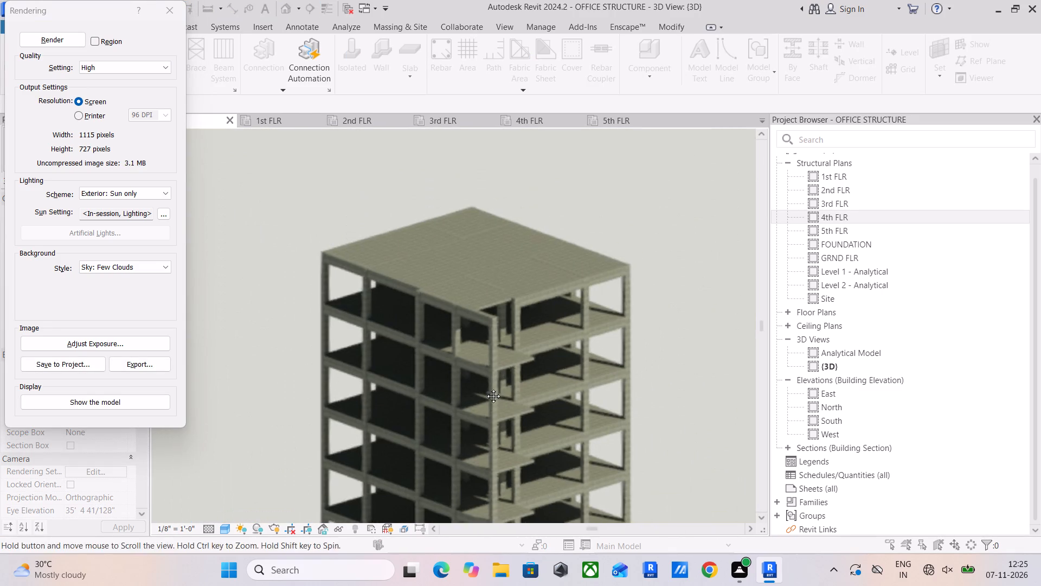
pyautogui.moveTo(485, 388); pyautogui.dragTo(479, 392, button='middle')
pyautogui.scroll(-4, 479, 360)
pyautogui.moveTo(481, 361); pyautogui.dragTo(483, 340, button='middle')
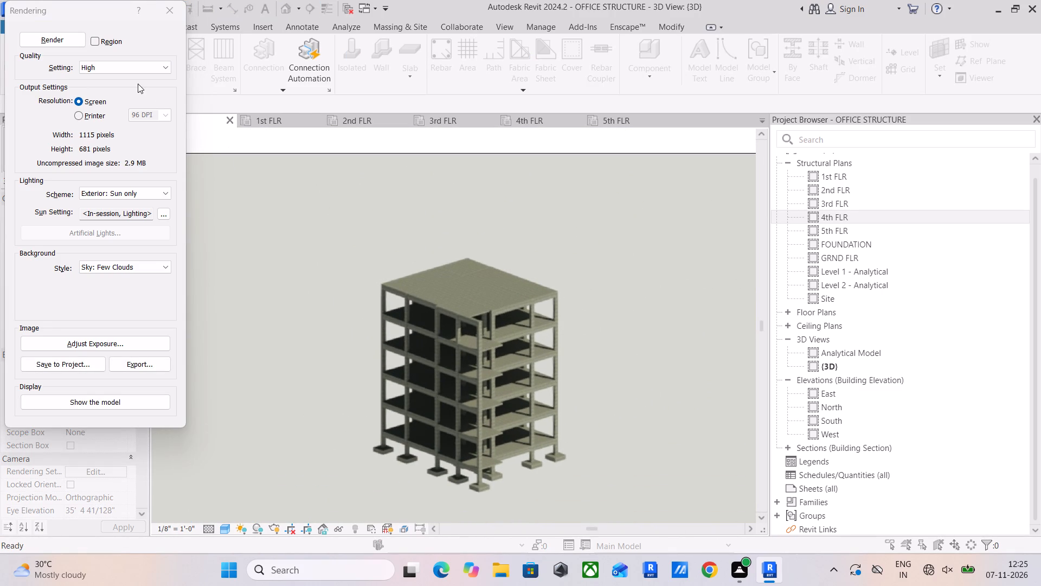
# Turn on region rendering and tighten the region's four sides around the structure, to about 508 by 491 pixels.
pyautogui.click(93, 40)
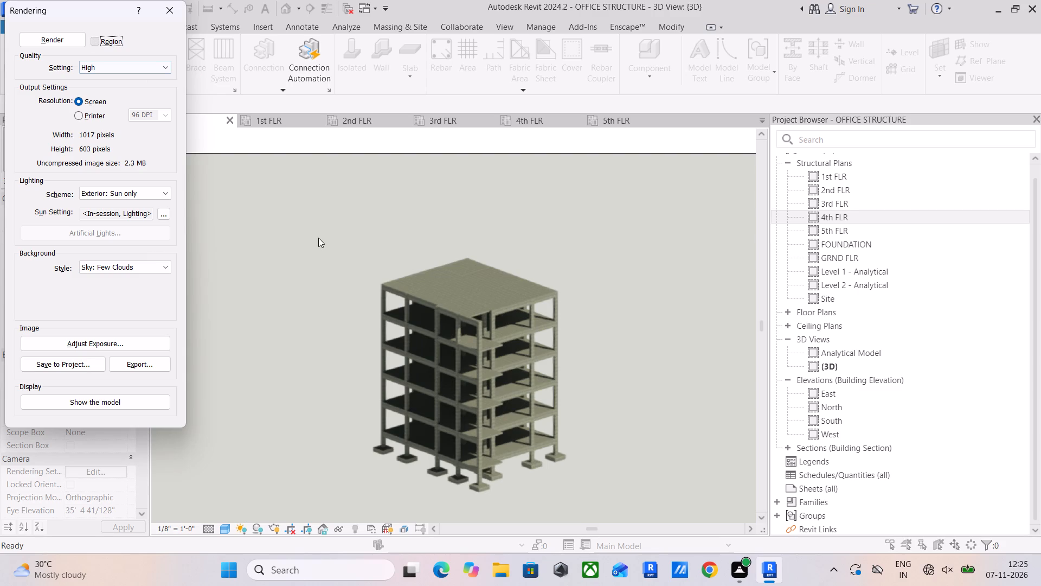
pyautogui.scroll(-4, 464, 304)
pyautogui.moveTo(468, 304); pyautogui.dragTo(440, 243, button='middle')
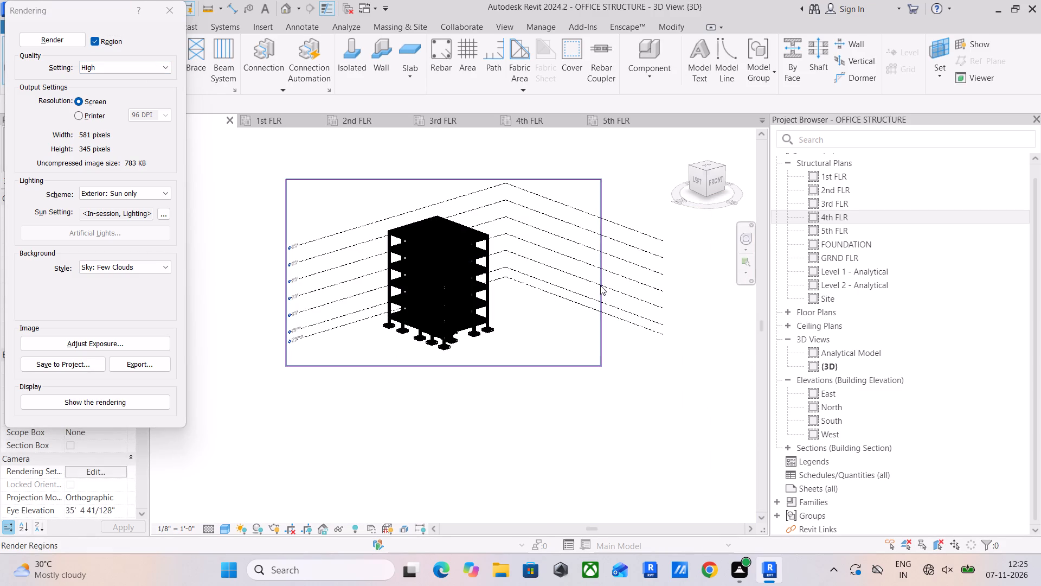
pyautogui.click(600, 285)
pyautogui.moveTo(600, 274); pyautogui.dragTo(523, 279)
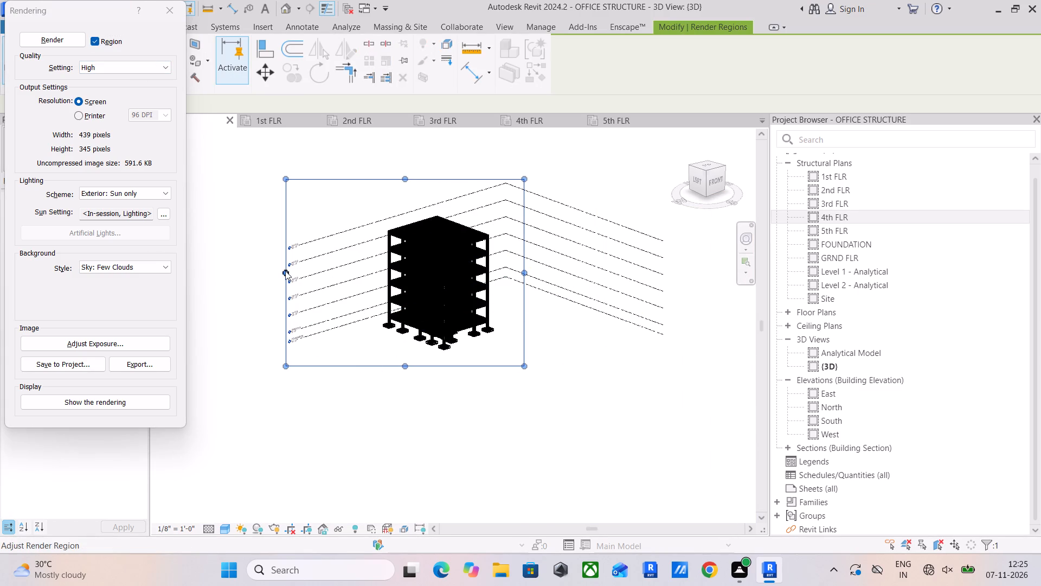
pyautogui.moveTo(285, 271); pyautogui.dragTo(365, 281)
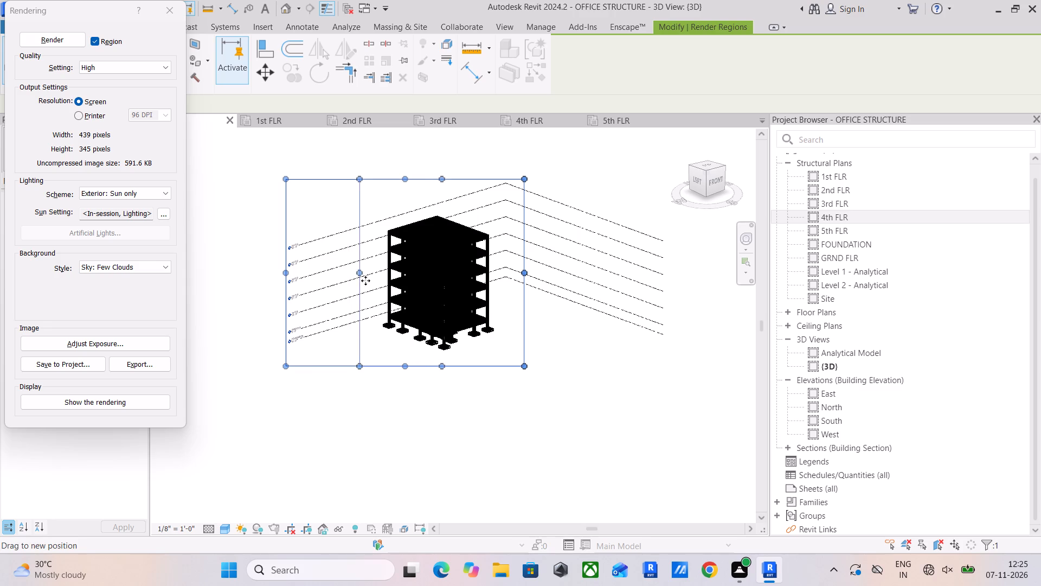
pyautogui.moveTo(365, 281); pyautogui.dragTo(366, 281)
pyautogui.scroll(4, 427, 354)
pyautogui.moveTo(459, 271); pyautogui.dragTo(468, 415, button='middle')
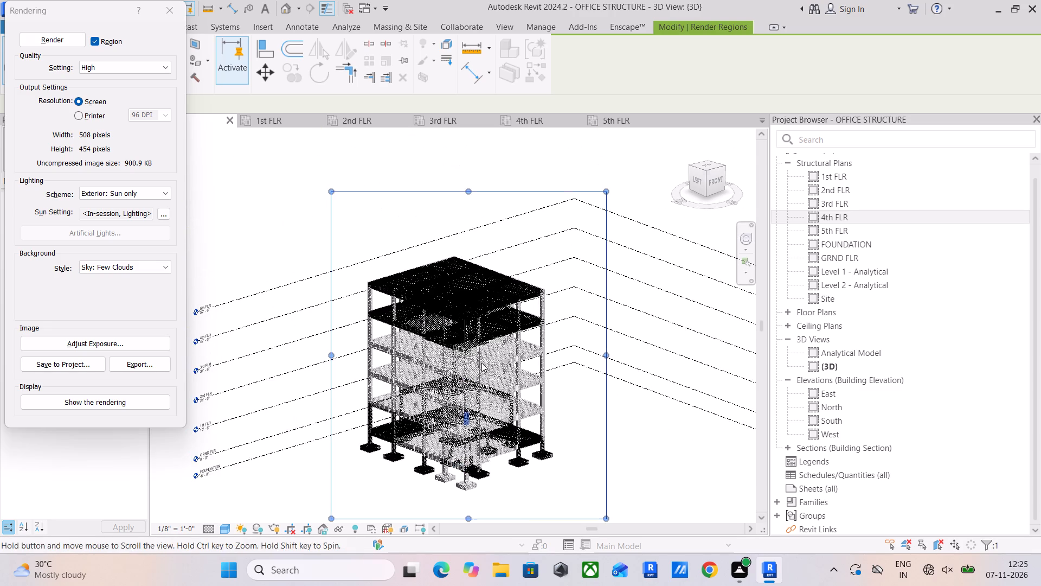
pyautogui.moveTo(467, 190); pyautogui.dragTo(466, 228)
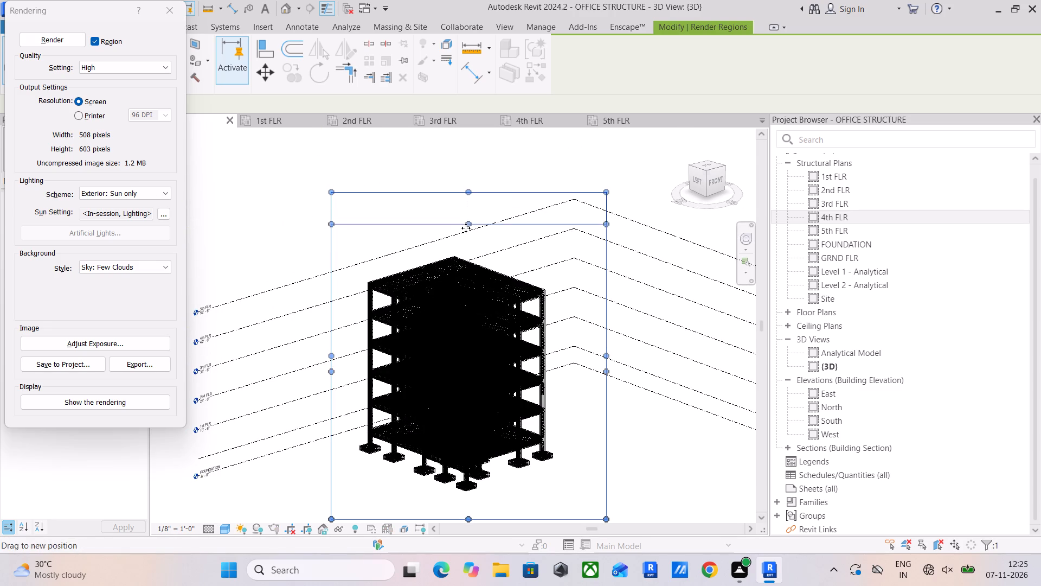
pyautogui.moveTo(466, 228); pyautogui.dragTo(466, 232)
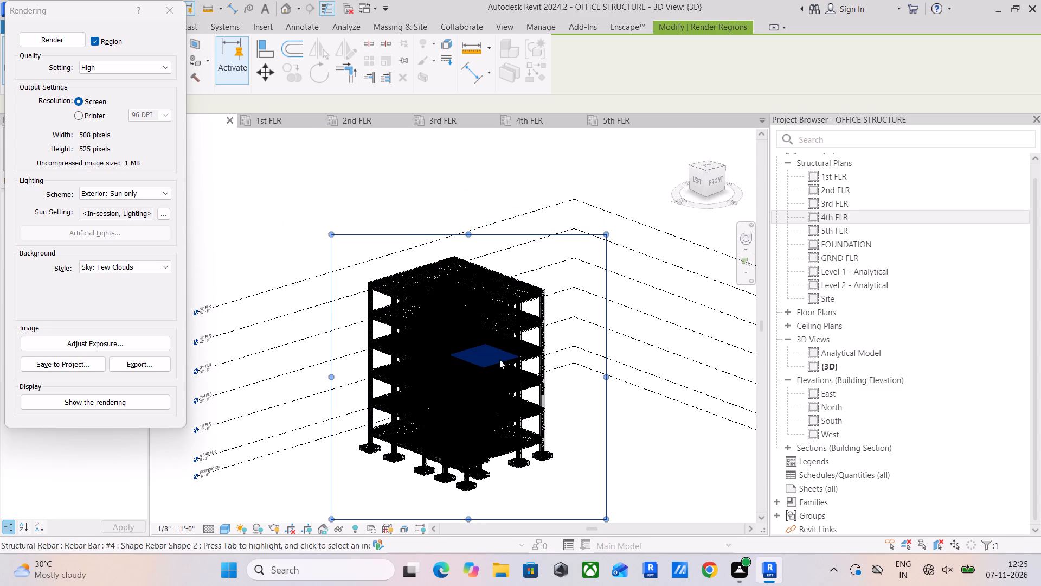
pyautogui.moveTo(491, 365); pyautogui.dragTo(517, 254, button='middle')
pyautogui.moveTo(491, 405); pyautogui.dragTo(493, 397)
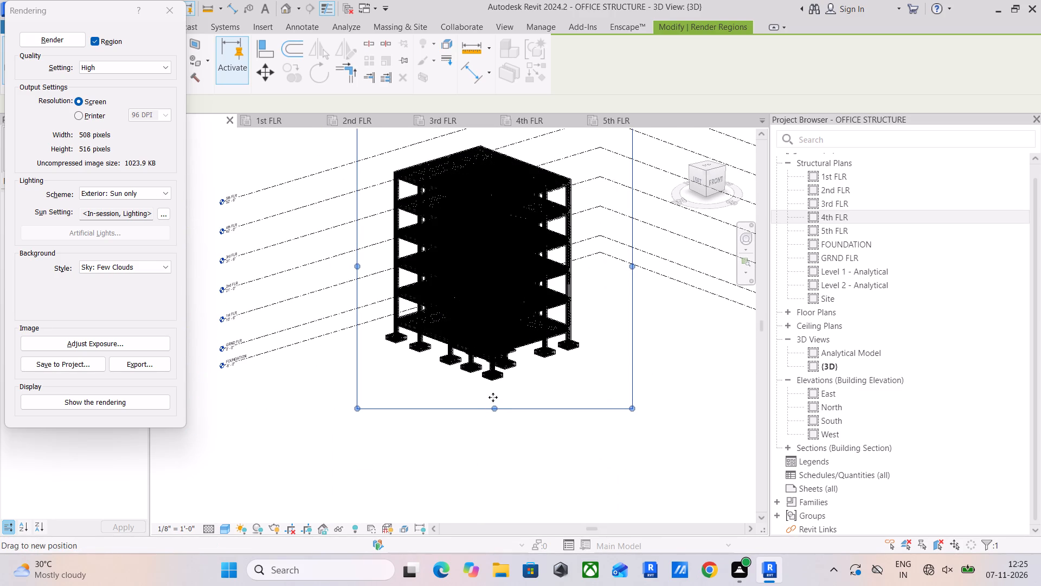
pyautogui.moveTo(493, 397); pyautogui.dragTo(495, 387)
pyautogui.moveTo(469, 356); pyautogui.dragTo(458, 413, button='middle')
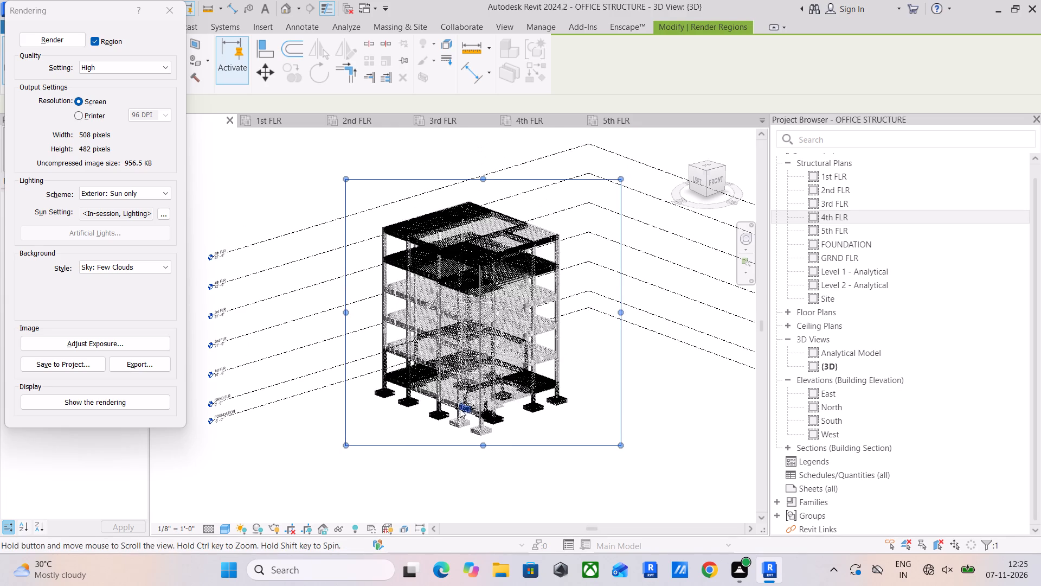
# Render the region around the structure, keeping the High quality setting.
pyautogui.click(142, 69)
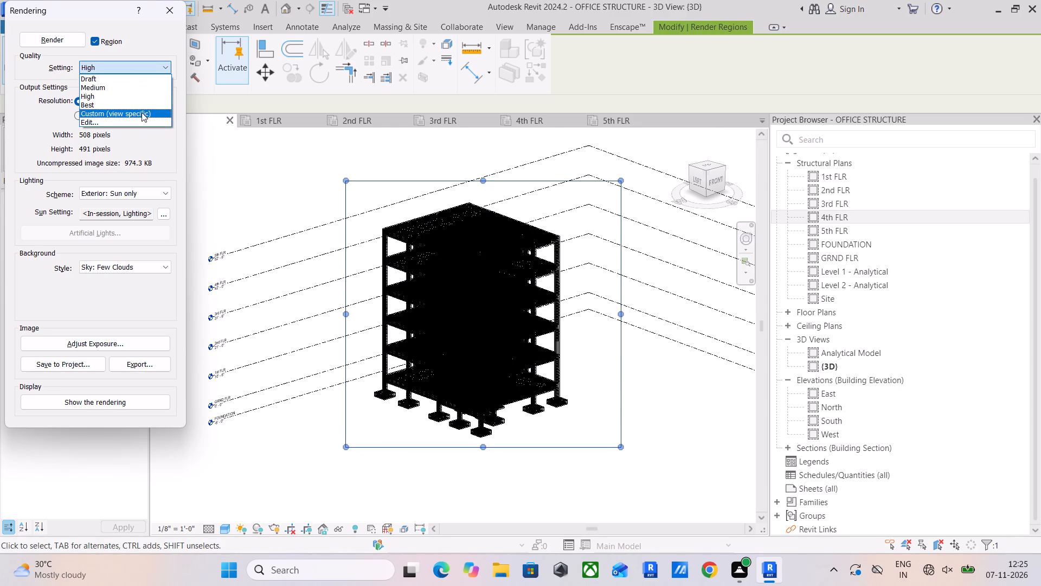
pyautogui.click(57, 37)
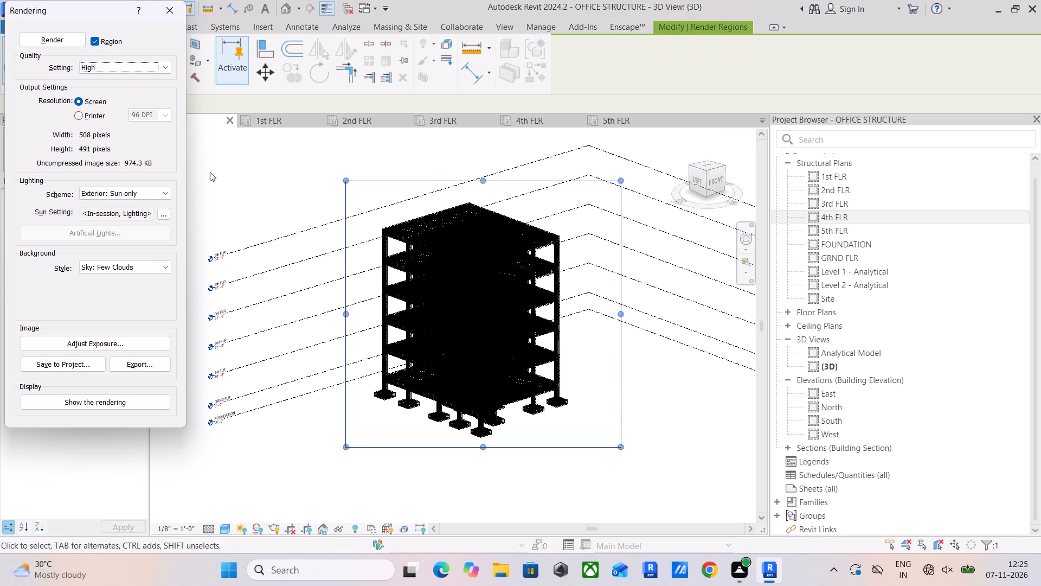
pyautogui.click(69, 41)
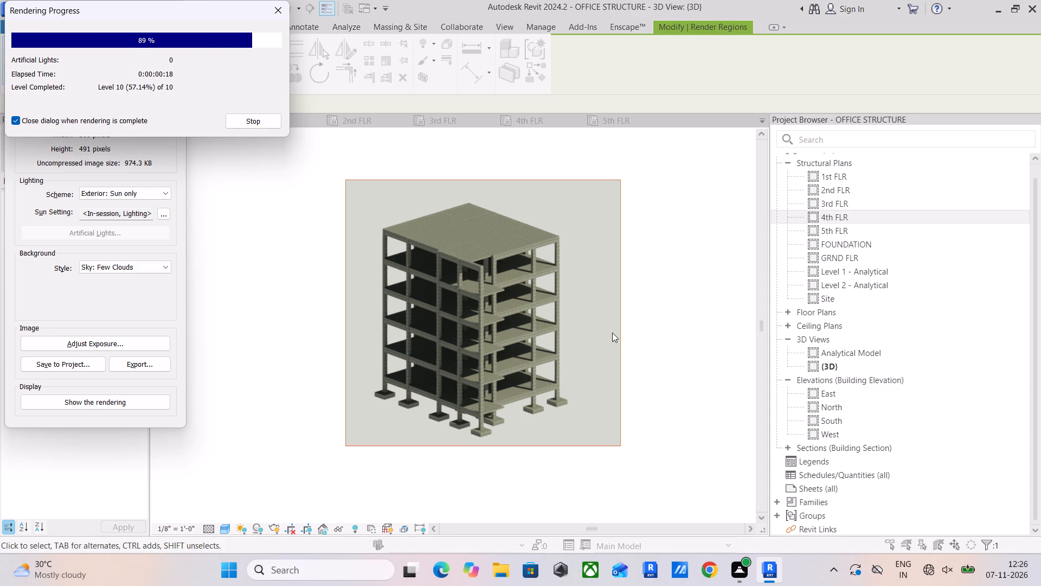
# Examine the rendered region closely around the roof slab, front corner columns and upper beams, then the whole building.
pyautogui.scroll(3, 556, 332)
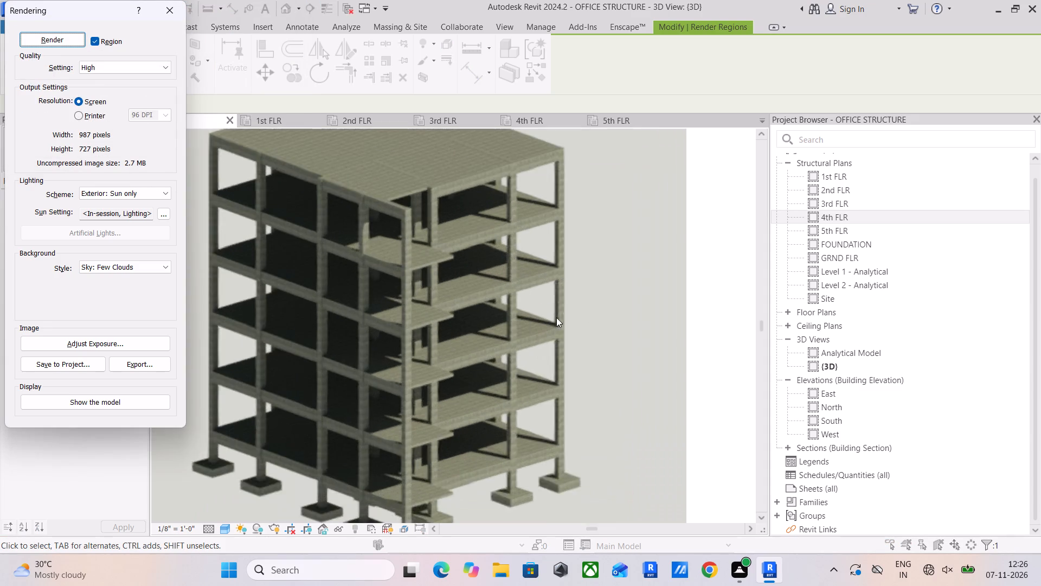
pyautogui.scroll(3, 556, 317)
pyautogui.moveTo(432, 298); pyautogui.dragTo(499, 445, button='middle')
pyautogui.scroll(10, 466, 329)
pyautogui.moveTo(450, 386); pyautogui.dragTo(455, 411, button='middle')
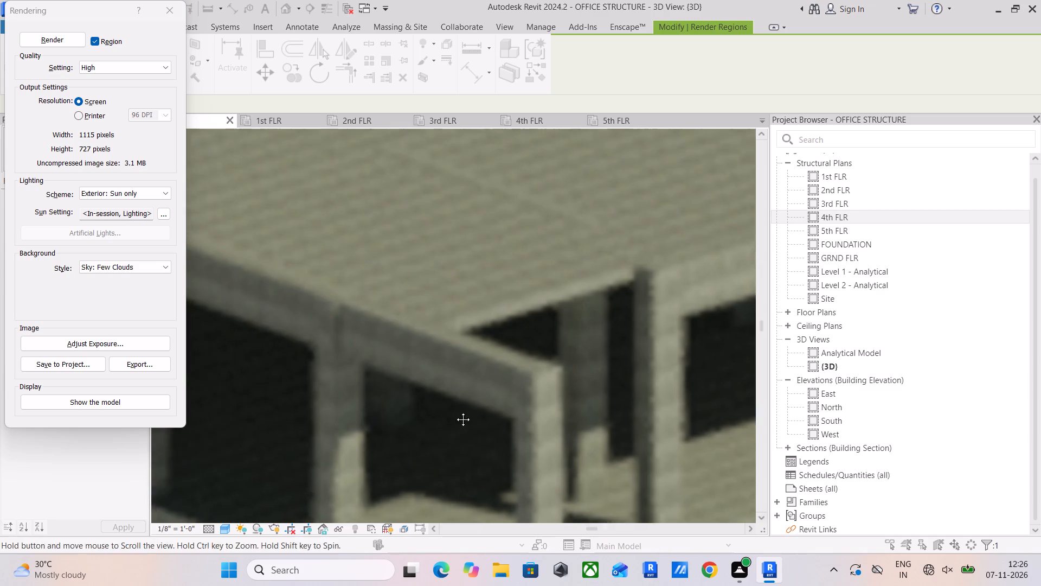
pyautogui.moveTo(455, 411); pyautogui.dragTo(466, 443, button='middle')
pyautogui.scroll(-2, 479, 391)
pyautogui.moveTo(502, 405); pyautogui.dragTo(513, 434, button='middle')
pyautogui.scroll(-3, 418, 377)
pyautogui.moveTo(425, 377); pyautogui.dragTo(541, 360, button='middle')
pyautogui.scroll(2, 423, 379)
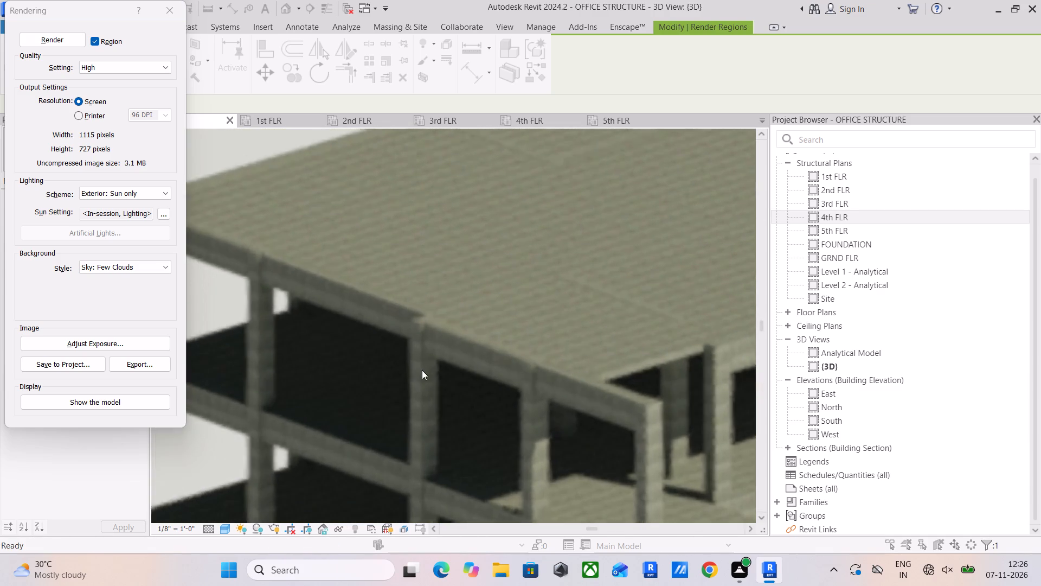
pyautogui.scroll(8, 422, 370)
pyautogui.scroll(-16, 425, 365)
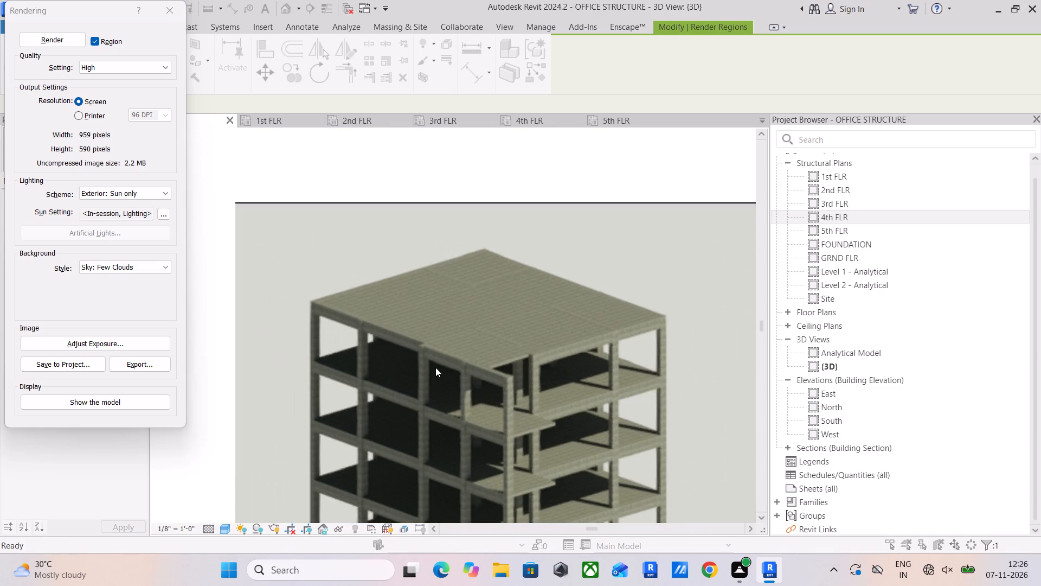
pyautogui.moveTo(435, 367); pyautogui.dragTo(461, 246, button='middle')
pyautogui.scroll(-4, 476, 324)
pyautogui.moveTo(482, 330); pyautogui.dragTo(475, 362, button='middle')
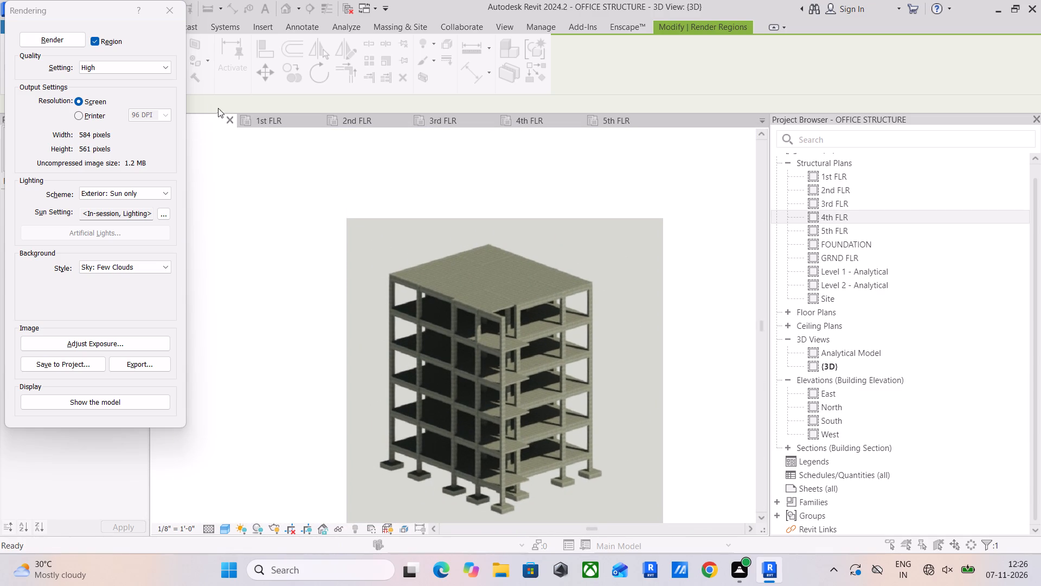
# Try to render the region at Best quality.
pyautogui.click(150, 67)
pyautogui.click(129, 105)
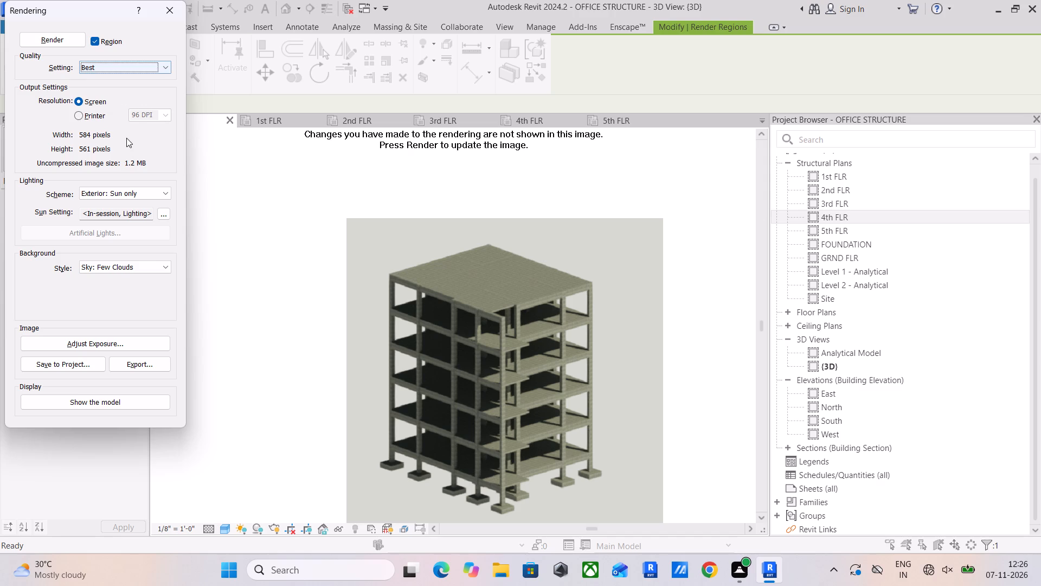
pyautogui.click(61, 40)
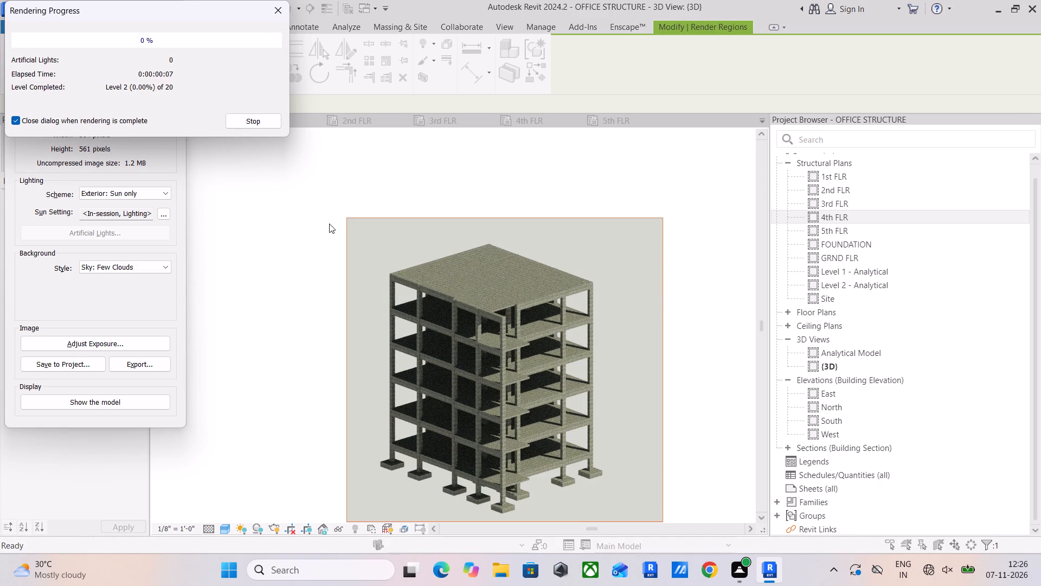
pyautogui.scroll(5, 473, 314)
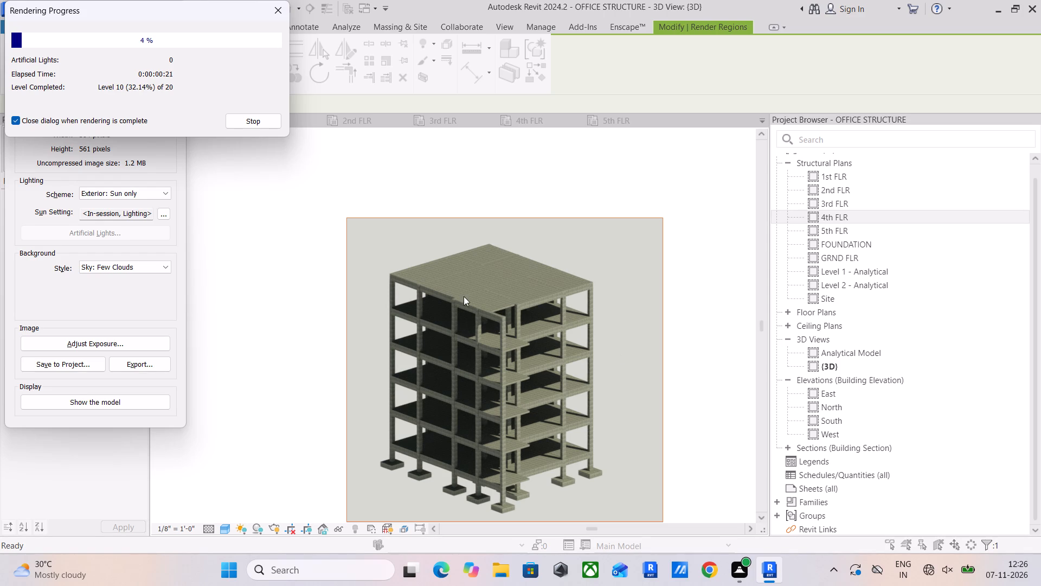
# Stop the rendering in progress and close the rendering settings.
pyautogui.click(266, 127)
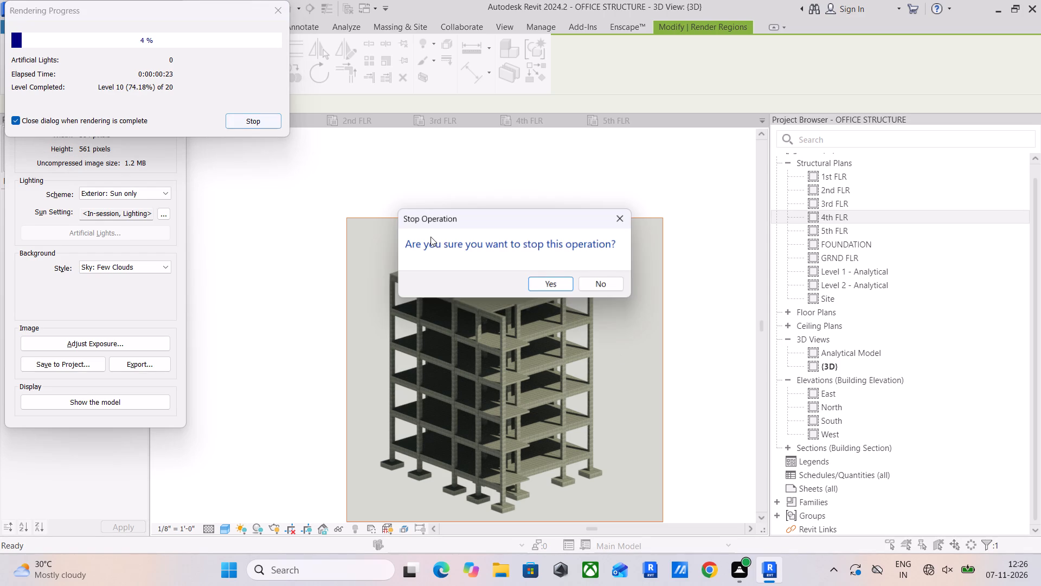
pyautogui.click(548, 282)
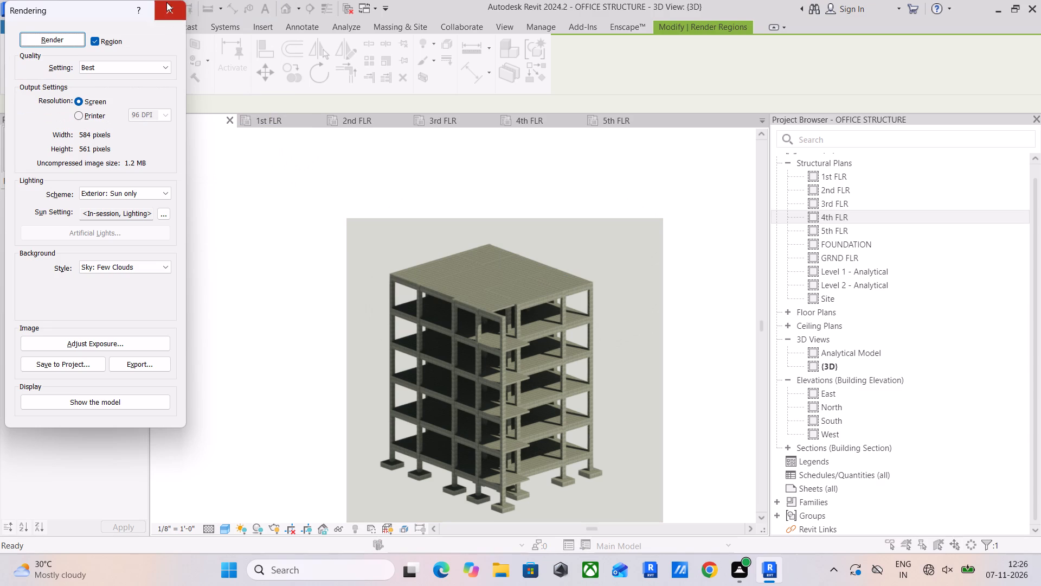
pyautogui.click(166, 2)
# Set the 3D view's visual style to Realistic so the structure displays with its material textures.
pyautogui.scroll(10, 460, 280)
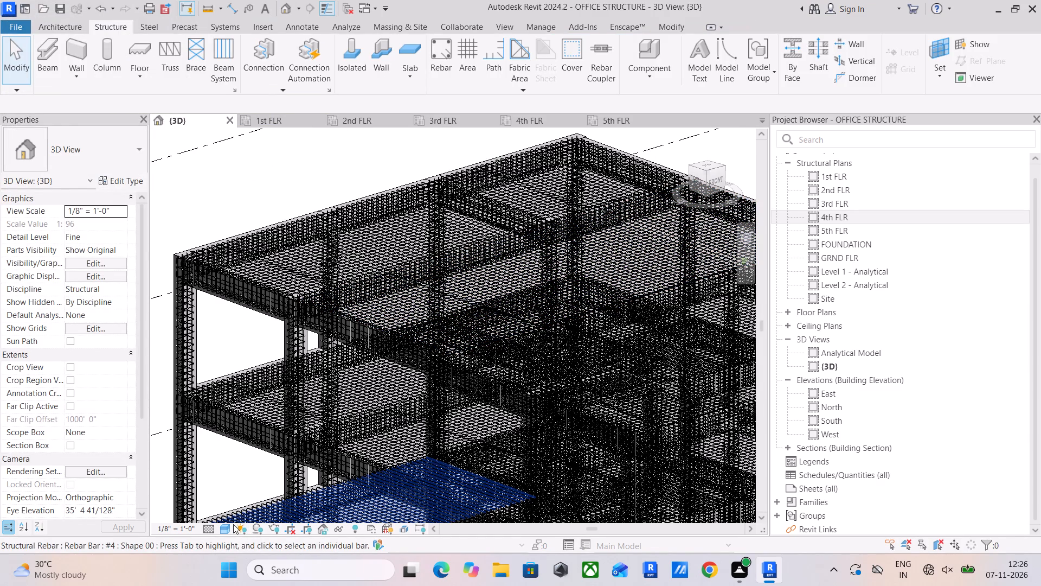
pyautogui.click(232, 526)
pyautogui.click(239, 517)
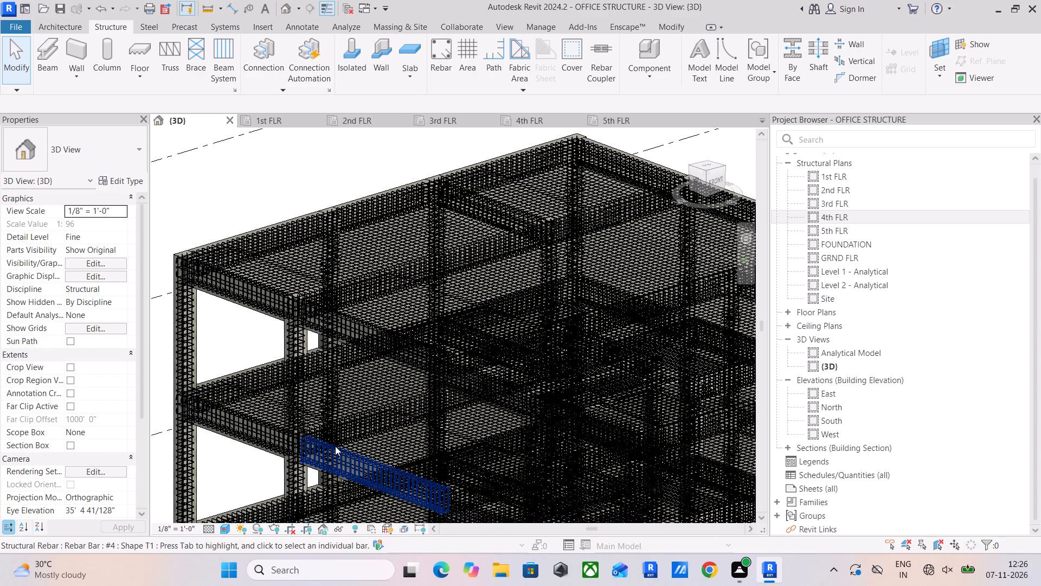
# Examine the beam stirrups, slab bars and column reinforcement at the upper floors in 3D, then the whole structure.
pyautogui.scroll(9, 367, 294)
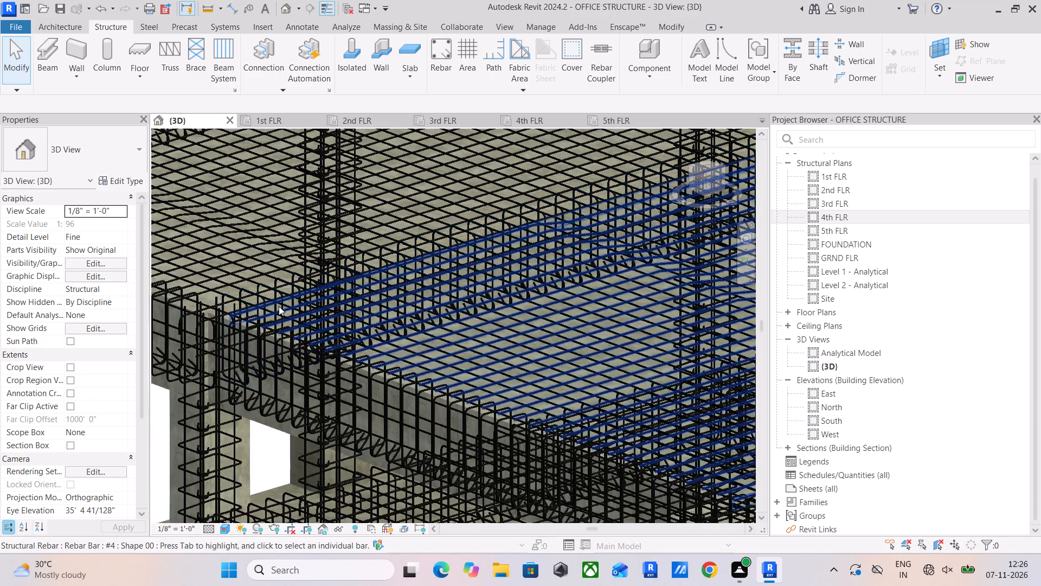
pyautogui.scroll(4, 279, 309)
pyautogui.moveTo(265, 370); pyautogui.dragTo(392, 388, button='middle')
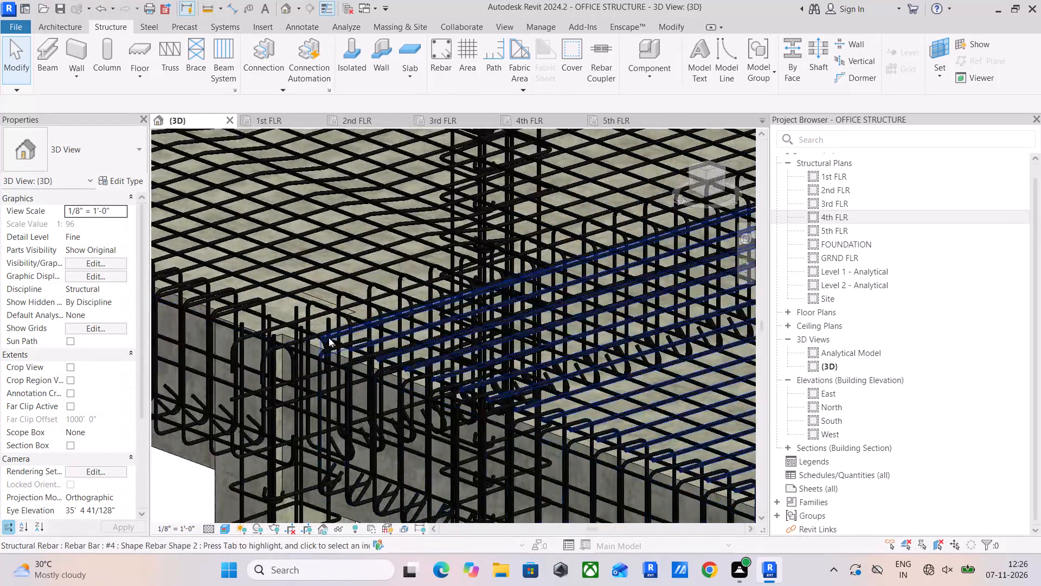
pyautogui.scroll(15, 310, 315)
pyautogui.scroll(4, 277, 354)
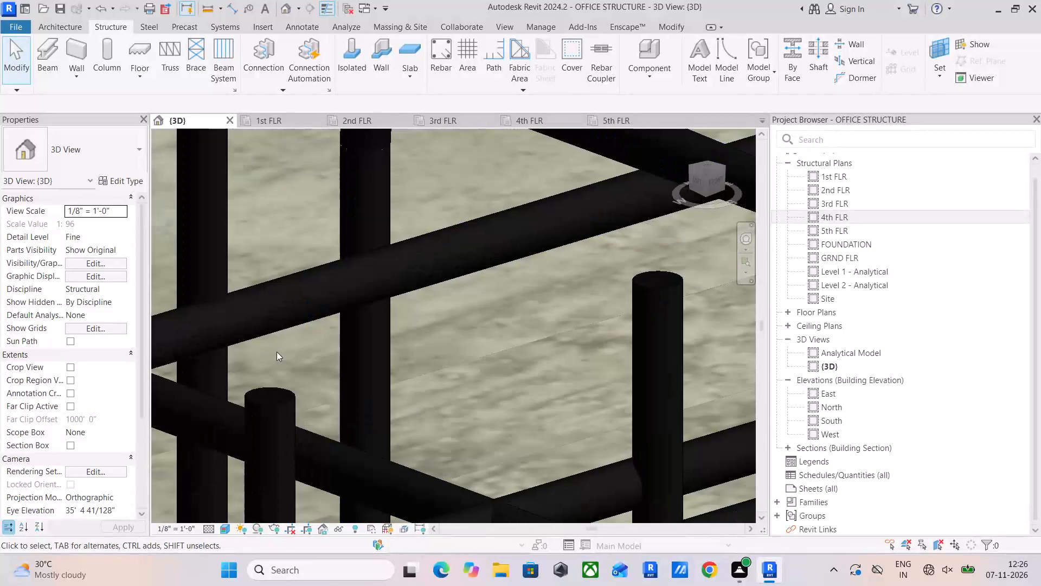
pyautogui.moveTo(274, 389); pyautogui.dragTo(451, 408, button='middle')
pyautogui.scroll(4, 335, 366)
pyautogui.moveTo(332, 370); pyautogui.dragTo(347, 392, button='middle')
pyautogui.scroll(-6, 347, 392)
pyautogui.moveTo(358, 392); pyautogui.dragTo(545, 300, button='middle')
pyautogui.scroll(-20, 530, 319)
pyautogui.scroll(-11, 530, 319)
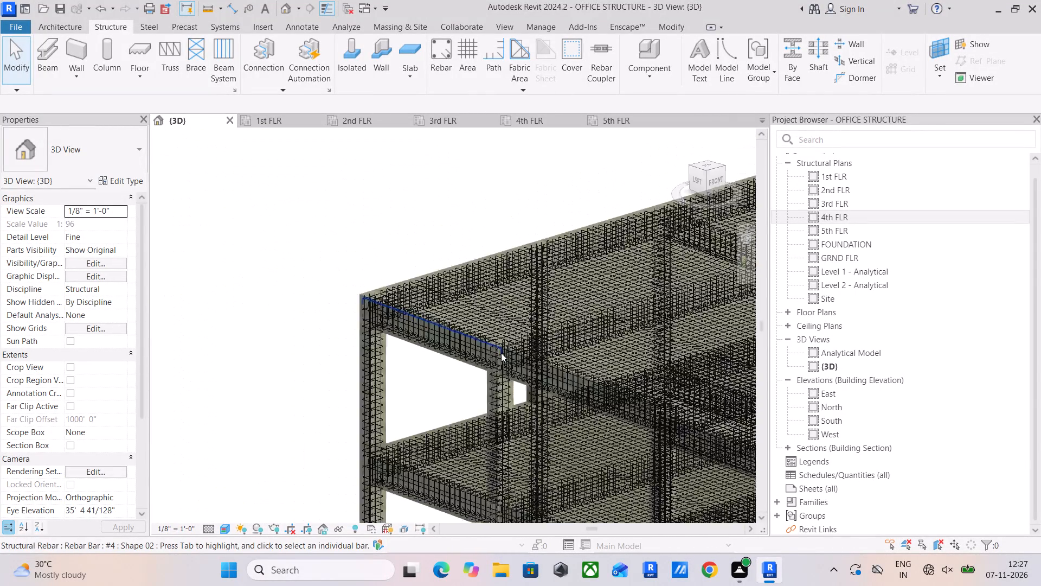
pyautogui.scroll(1, 501, 353)
pyautogui.moveTo(501, 354); pyautogui.dragTo(309, 242, button='middle')
pyautogui.scroll(-9, 324, 275)
pyautogui.moveTo(421, 313); pyautogui.dragTo(384, 242, button='middle')
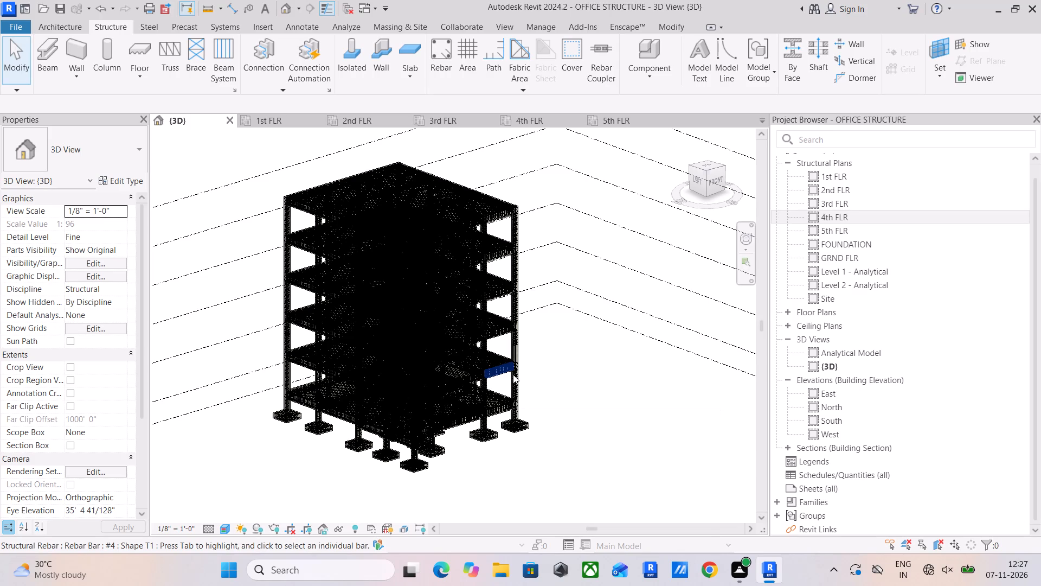
pyautogui.moveTo(565, 298); pyautogui.dragTo(545, 336, button='middle')
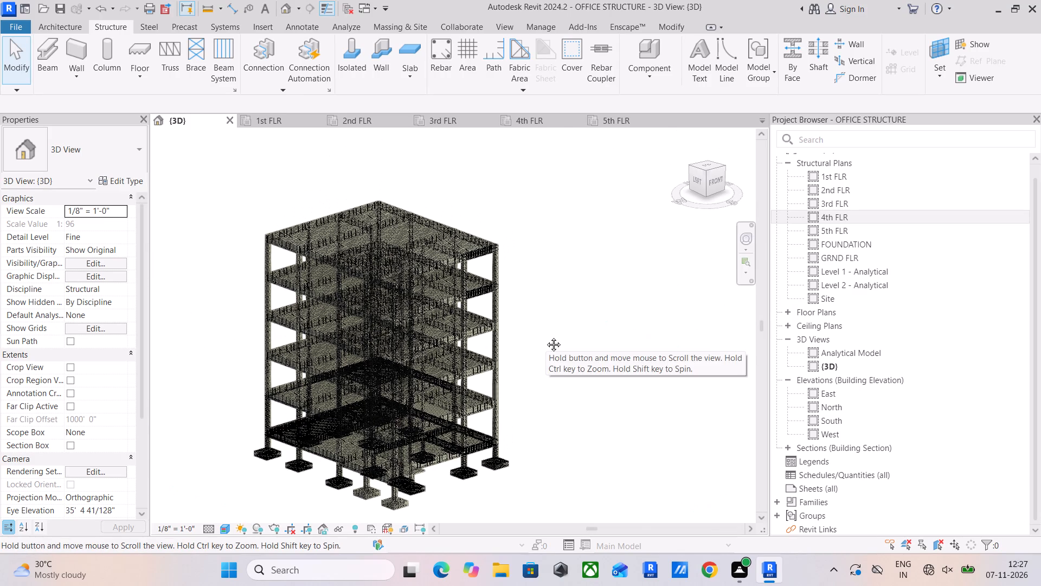
# Examine the whole reinforced structure in 3D from several sides, including the slab, column and footing reinforcement up close.
pyautogui.moveTo(545, 336); pyautogui.dragTo(542, 342, button='middle')
pyautogui.scroll(-1, 383, 365)
pyautogui.keyDown('shift'); pyautogui.moveTo(371, 385); pyautogui.dragTo(429, 405, button='middle'); pyautogui.keyUp('shift')
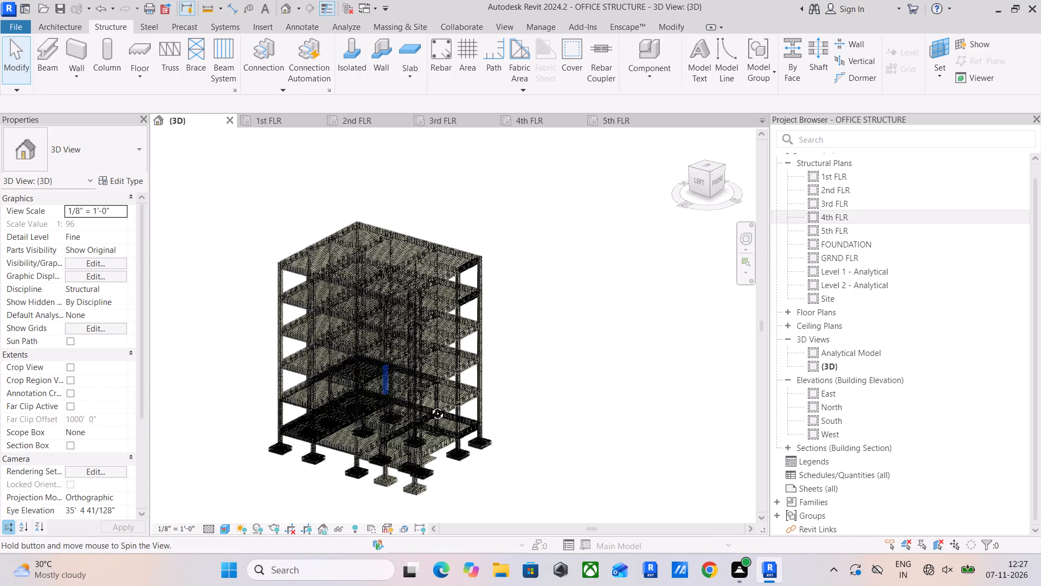
pyautogui.keyDown('shift'); pyautogui.moveTo(429, 405); pyautogui.dragTo(213, 392, button='middle'); pyautogui.keyUp('shift')
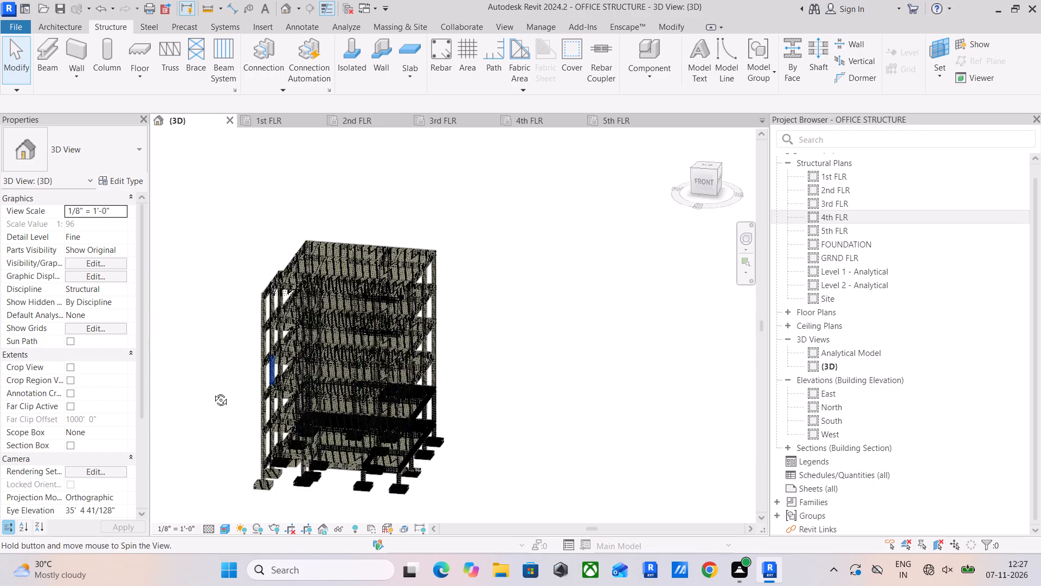
pyautogui.keyDown('shift'); pyautogui.moveTo(213, 392); pyautogui.dragTo(173, 408, button='middle'); pyautogui.keyUp('shift')
pyautogui.scroll(10, 446, 444)
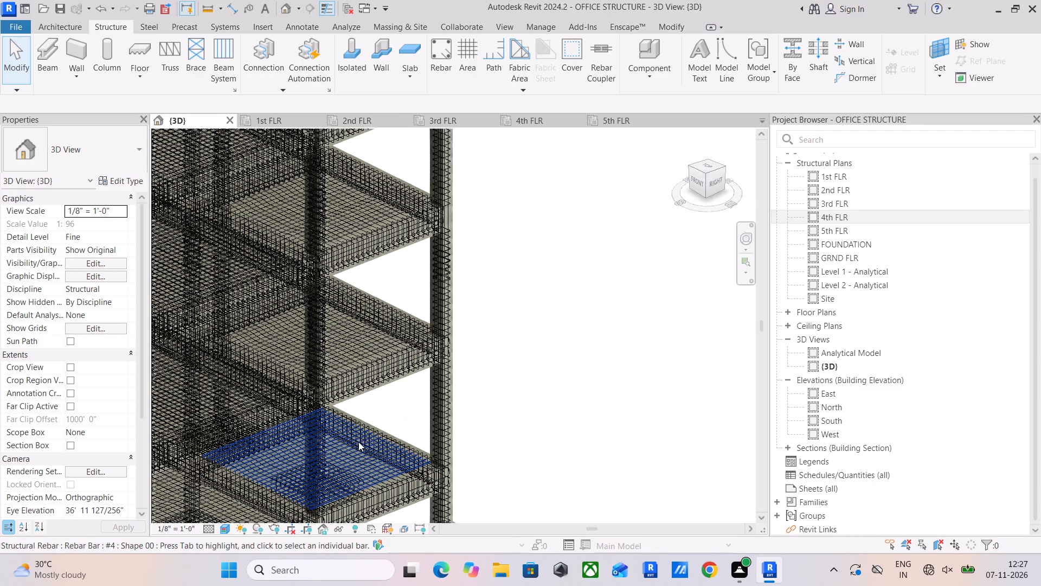
pyautogui.moveTo(356, 443); pyautogui.dragTo(423, 398, button='middle')
pyautogui.scroll(1, 417, 458)
pyautogui.moveTo(422, 447); pyautogui.dragTo(471, 346, button='middle')
pyautogui.scroll(5, 403, 351)
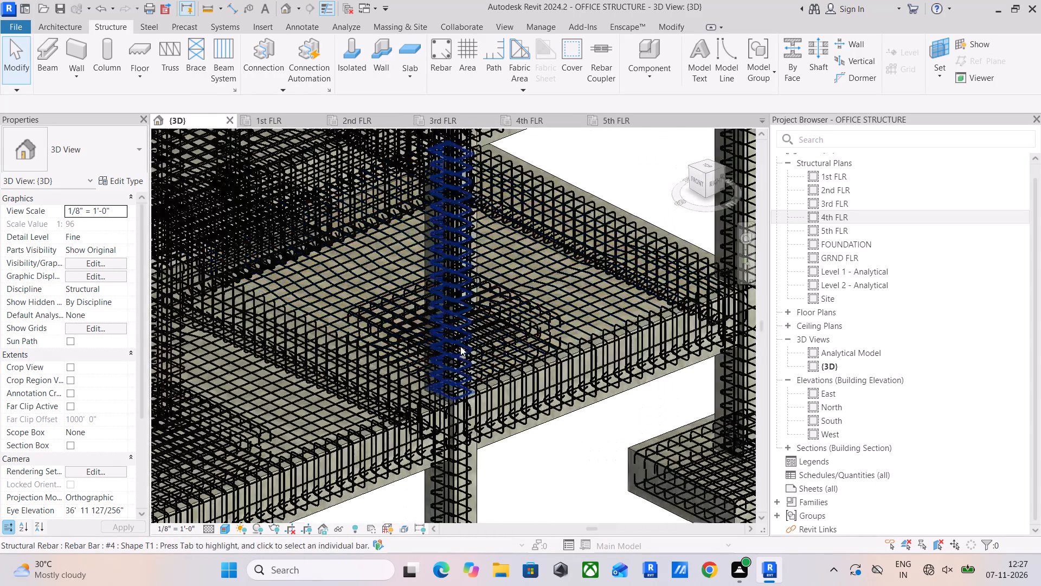
pyautogui.scroll(-8, 466, 357)
pyautogui.moveTo(467, 360); pyautogui.dragTo(545, 235, button='middle')
pyautogui.scroll(-8, 530, 294)
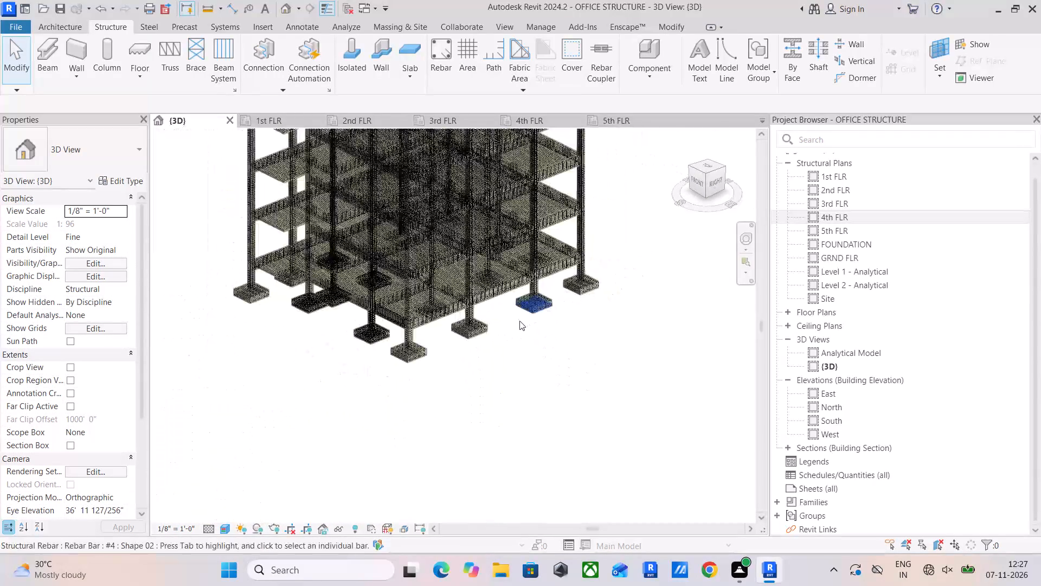
pyautogui.moveTo(510, 334); pyautogui.dragTo(489, 443, button='middle')
pyautogui.moveTo(496, 409); pyautogui.dragTo(492, 418, button='middle')
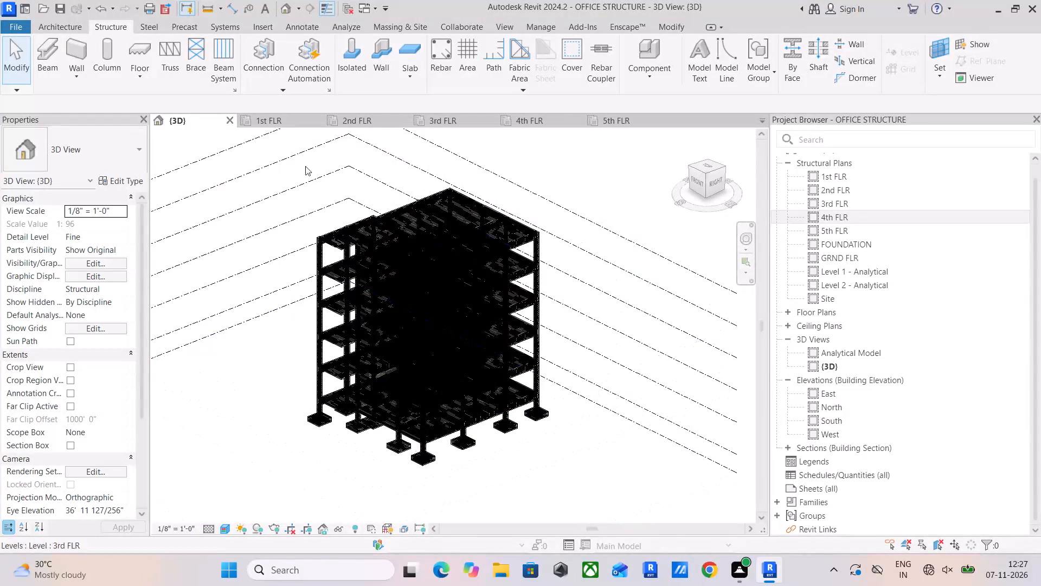
pyautogui.keyDown('shift'); pyautogui.moveTo(283, 190); pyautogui.dragTo(282, 157, button='middle'); pyautogui.keyUp('shift')
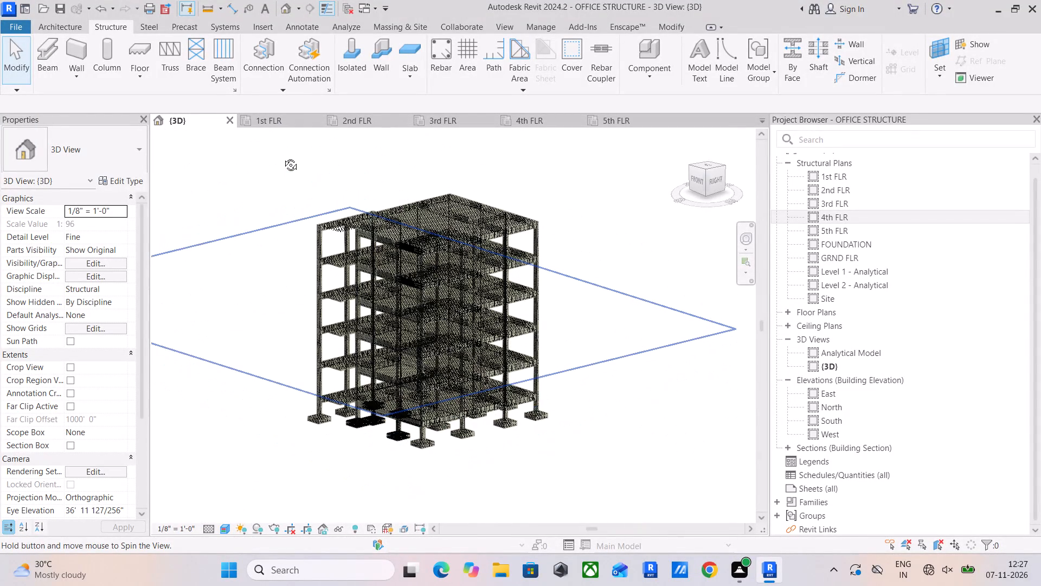
pyautogui.keyDown('shift'); pyautogui.moveTo(282, 157); pyautogui.dragTo(284, 148, button='middle'); pyautogui.keyUp('shift')
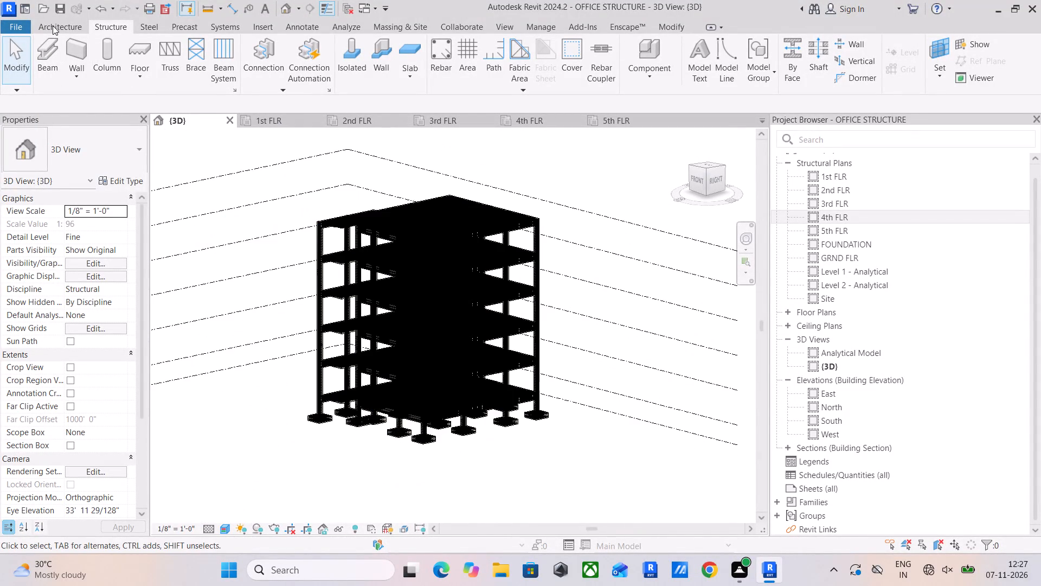
# Export the current 3D view as a PDF named OFFICE STRUCTURE into the D:\revit proects\pdfs folder.
pyautogui.click(20, 25)
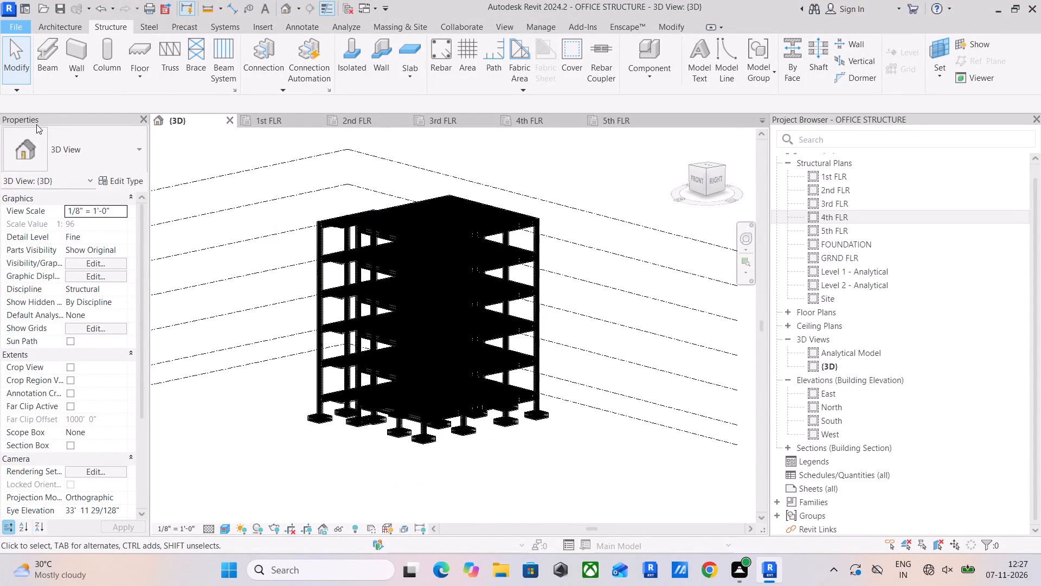
pyautogui.click(51, 237)
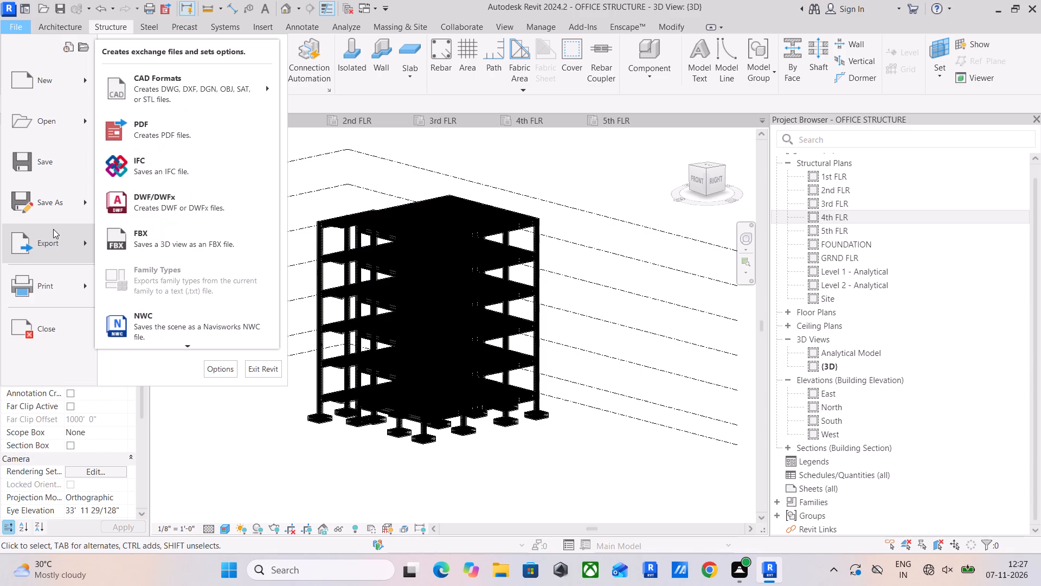
pyautogui.click(197, 132)
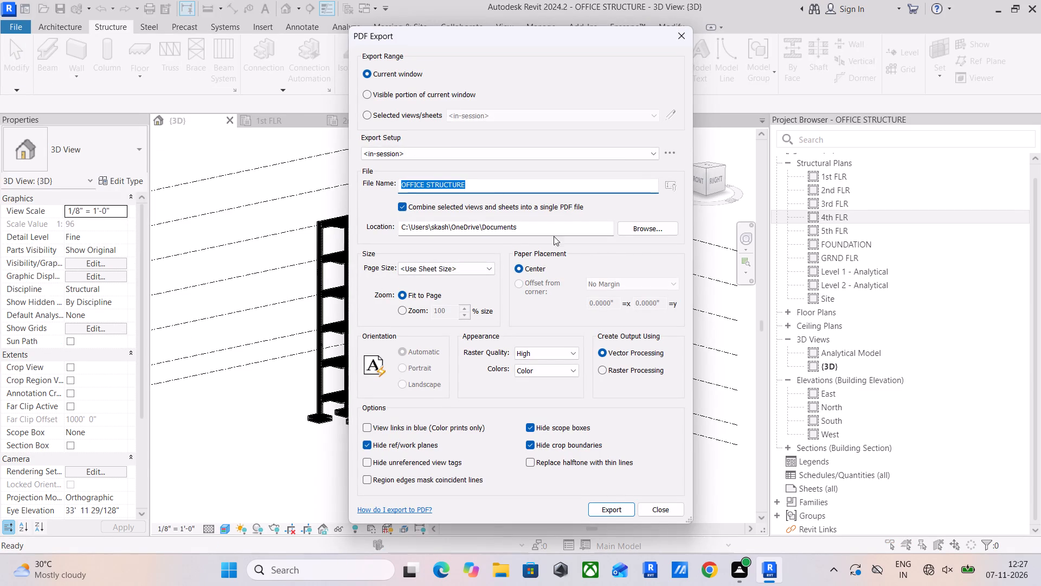
pyautogui.click(639, 224)
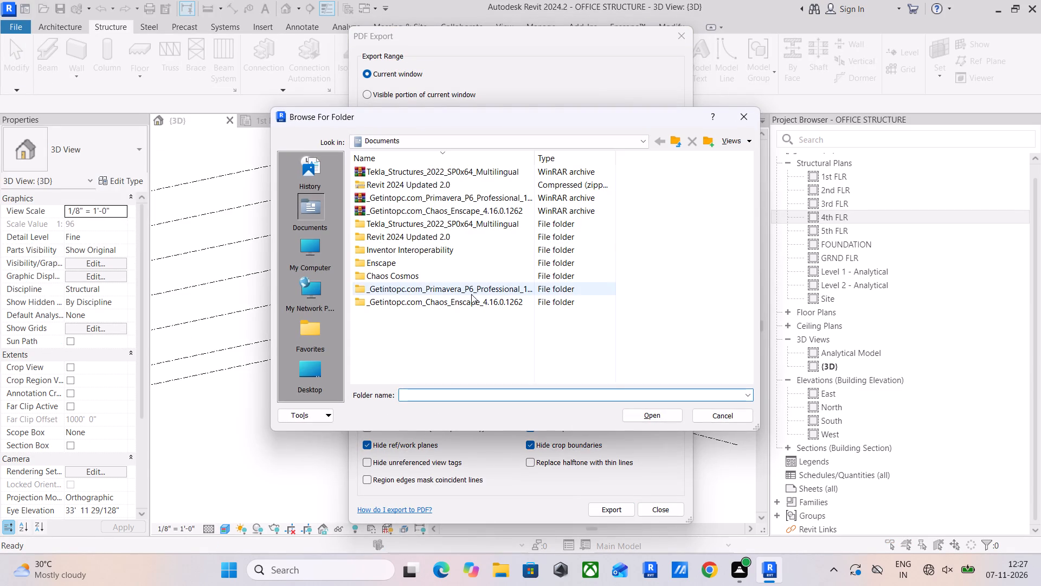
pyautogui.doubleClick(314, 243)
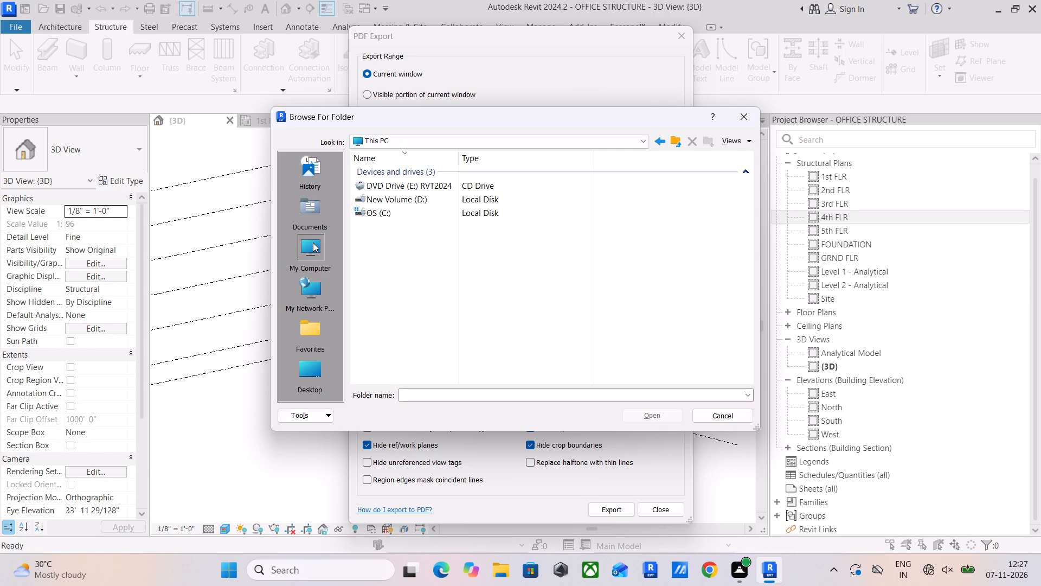
pyautogui.click(407, 191)
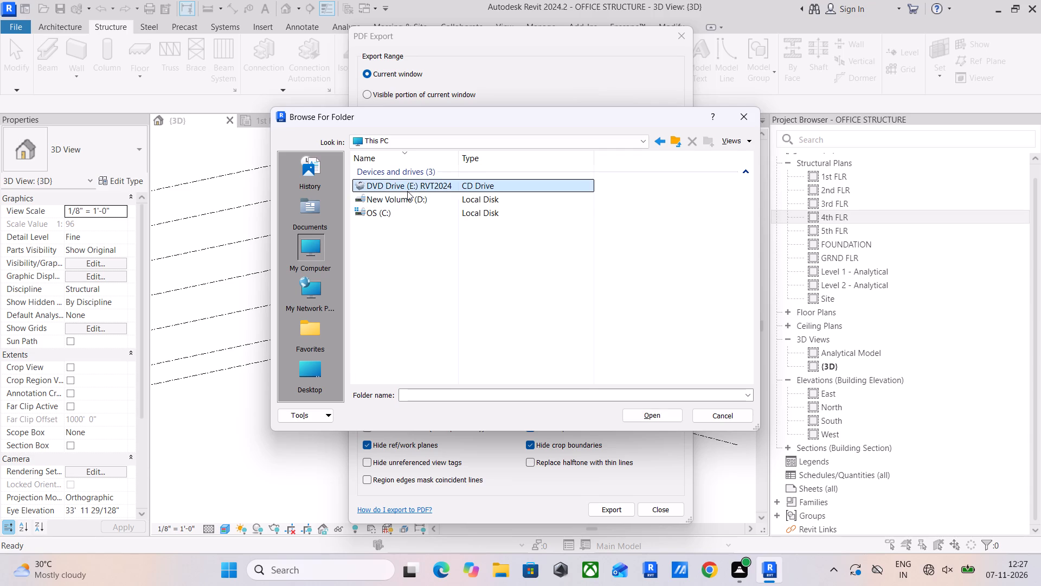
pyautogui.doubleClick(407, 198)
pyautogui.doubleClick(398, 213)
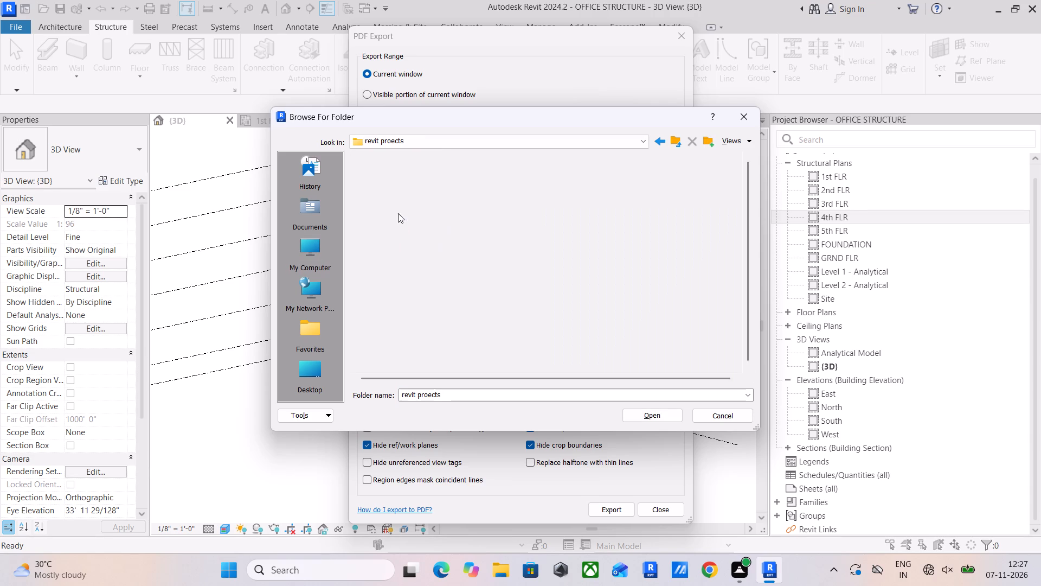
pyautogui.doubleClick(402, 194)
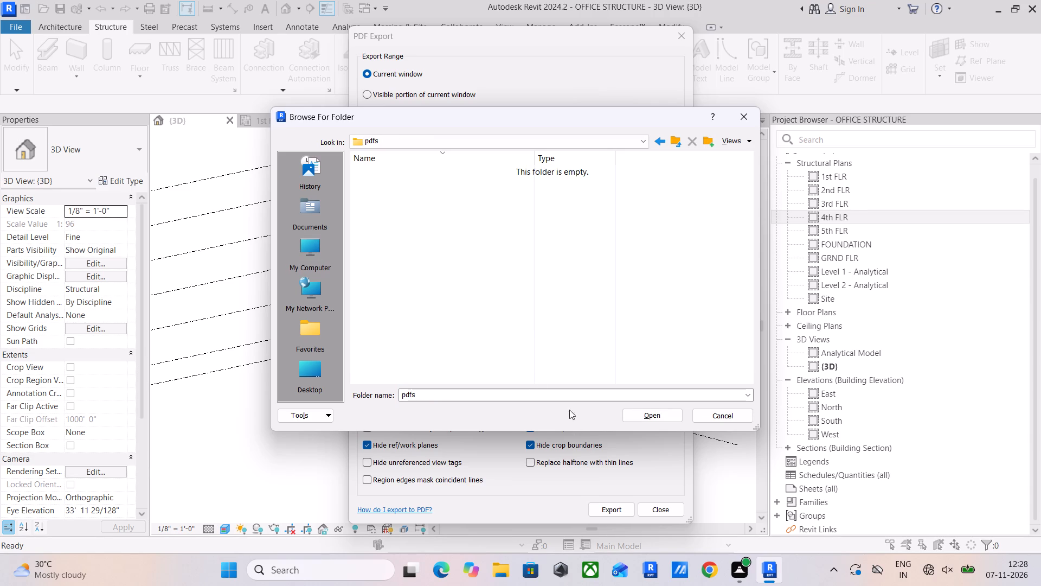
pyautogui.click(633, 412)
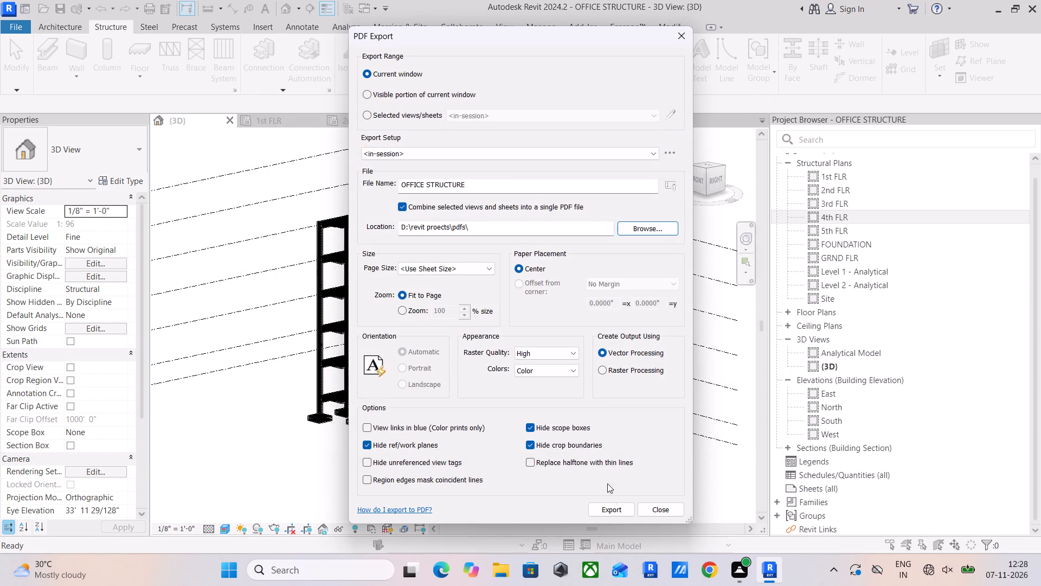
pyautogui.click(609, 508)
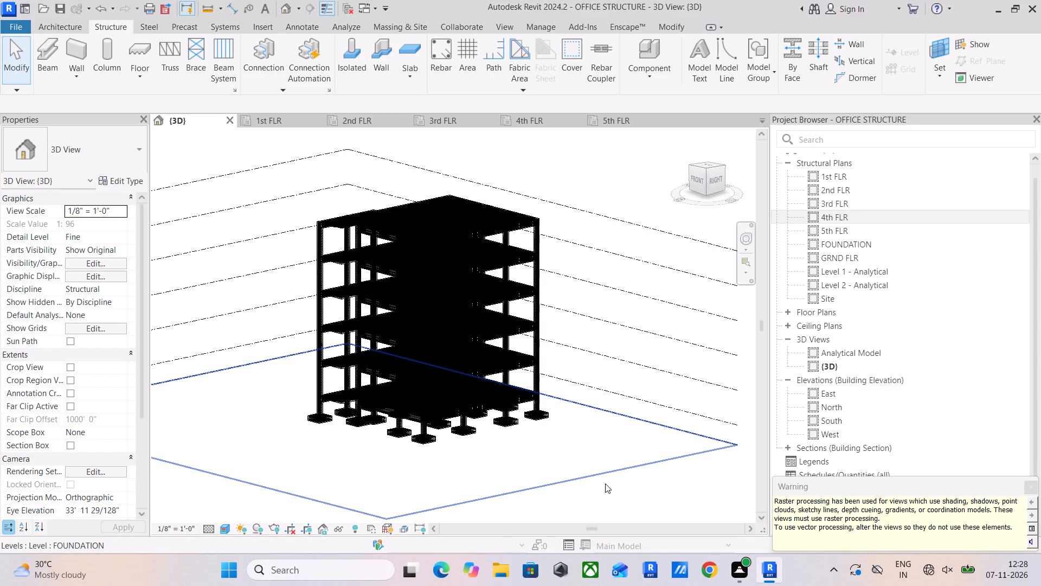
pyautogui.click(654, 460)
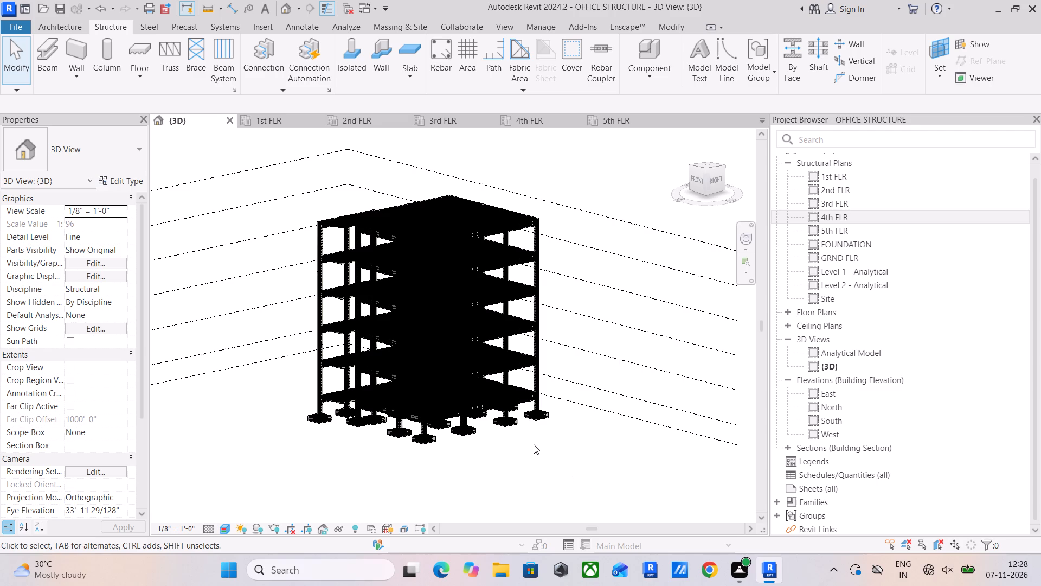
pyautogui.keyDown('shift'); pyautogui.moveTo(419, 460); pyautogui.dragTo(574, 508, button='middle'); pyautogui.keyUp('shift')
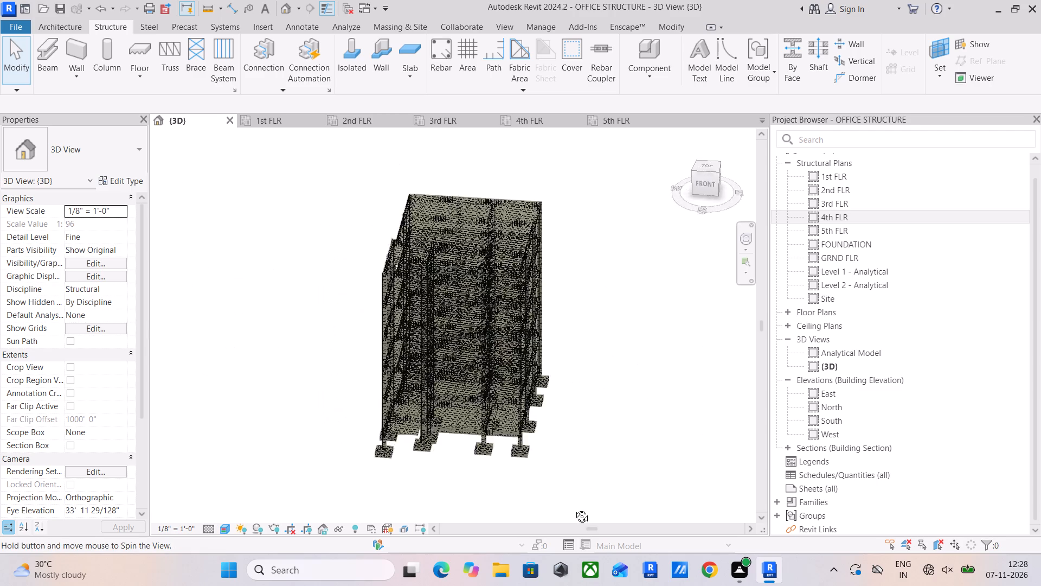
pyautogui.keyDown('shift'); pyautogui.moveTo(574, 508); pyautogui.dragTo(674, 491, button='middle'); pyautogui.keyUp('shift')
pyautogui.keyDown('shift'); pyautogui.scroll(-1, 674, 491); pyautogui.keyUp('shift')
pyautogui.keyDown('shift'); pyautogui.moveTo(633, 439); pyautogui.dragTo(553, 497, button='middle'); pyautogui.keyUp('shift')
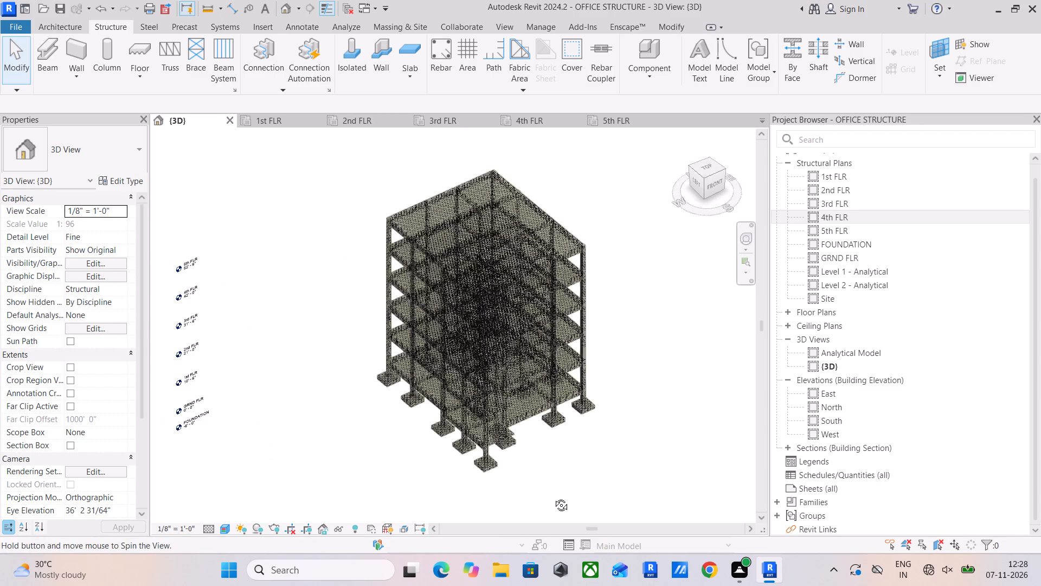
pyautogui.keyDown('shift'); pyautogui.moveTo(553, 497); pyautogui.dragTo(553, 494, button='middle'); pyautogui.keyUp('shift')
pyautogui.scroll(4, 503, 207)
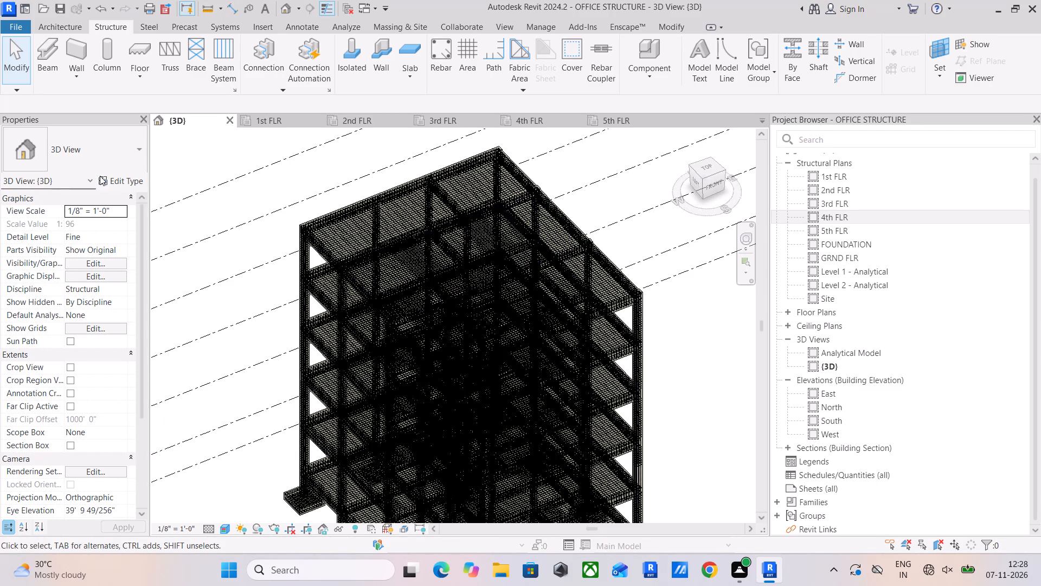
# Compare the slab reinforcement of the bays in the 1st FLR and 2nd FLR structural plans.
pyautogui.click(271, 124)
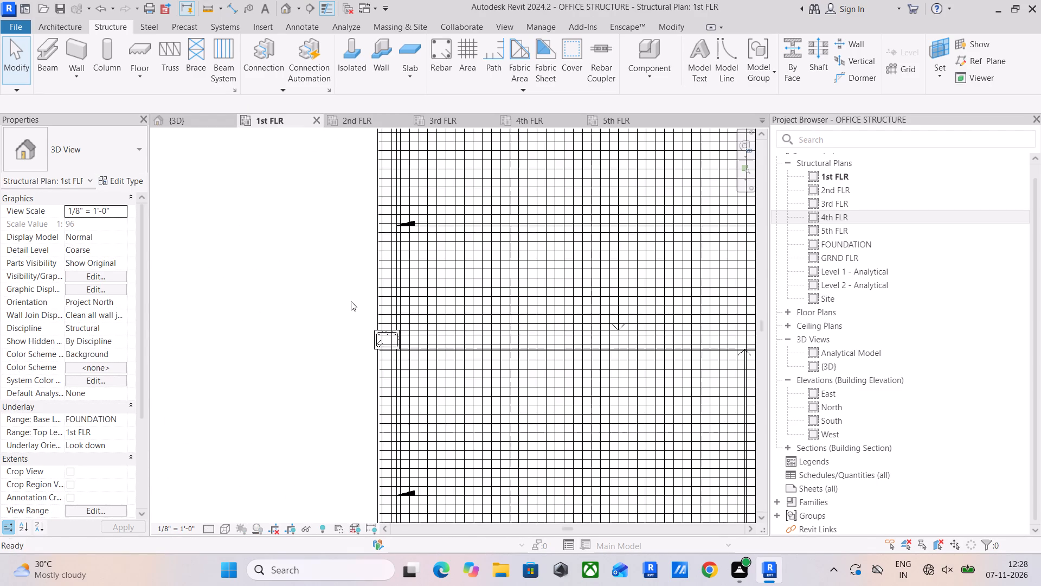
pyautogui.scroll(-4, 354, 306)
pyautogui.moveTo(455, 314); pyautogui.dragTo(274, 225, button='middle')
pyautogui.scroll(-4, 286, 231)
pyautogui.scroll(4, 328, 377)
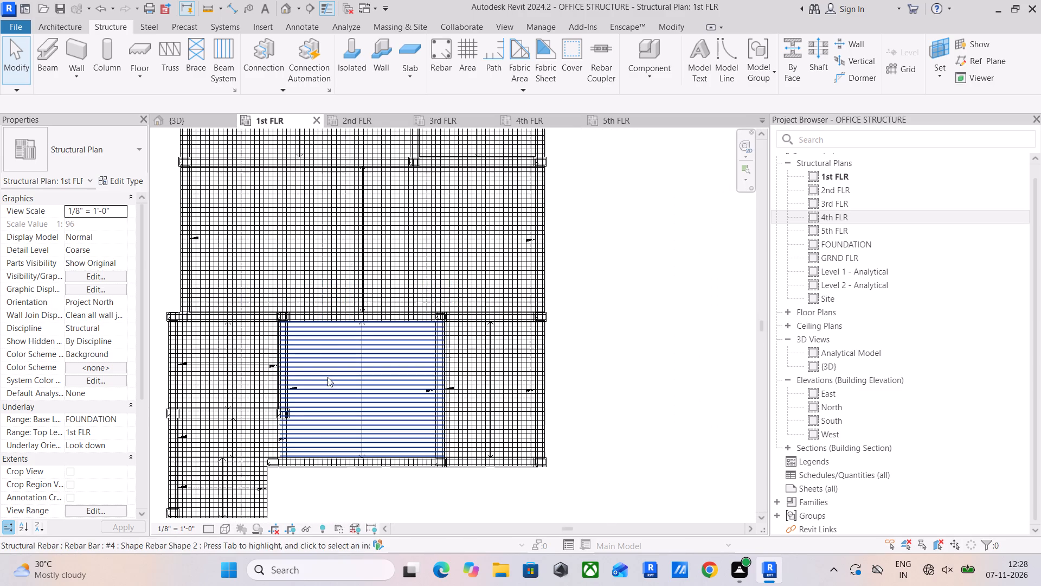
pyautogui.moveTo(332, 377); pyautogui.dragTo(372, 354, button='middle')
pyautogui.scroll(4, 338, 371)
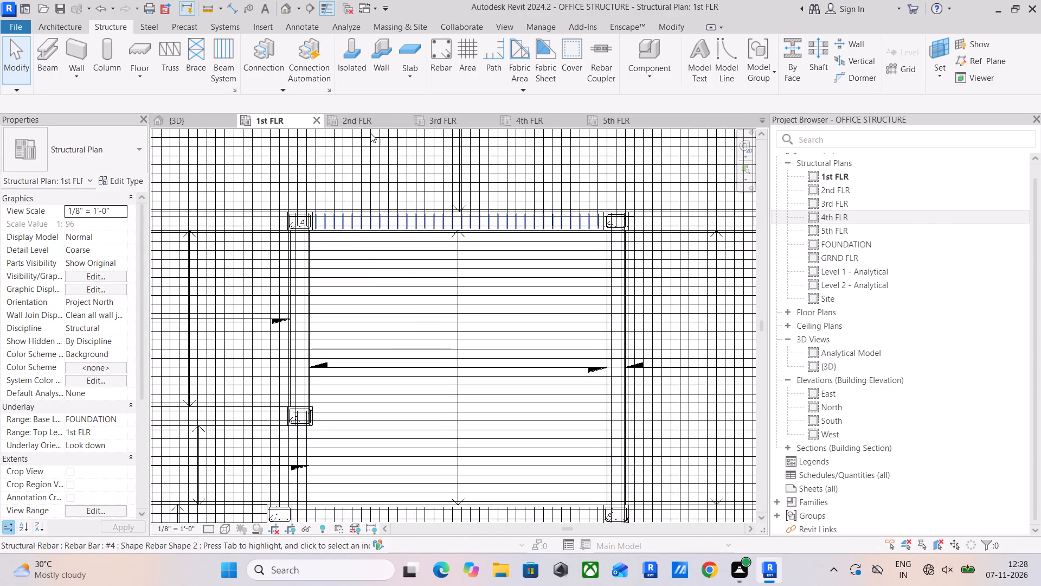
pyautogui.click(375, 120)
pyautogui.scroll(-7, 403, 297)
pyautogui.moveTo(403, 297); pyautogui.dragTo(591, 149, button='middle')
pyautogui.scroll(1, 592, 148)
pyautogui.scroll(-5, 561, 262)
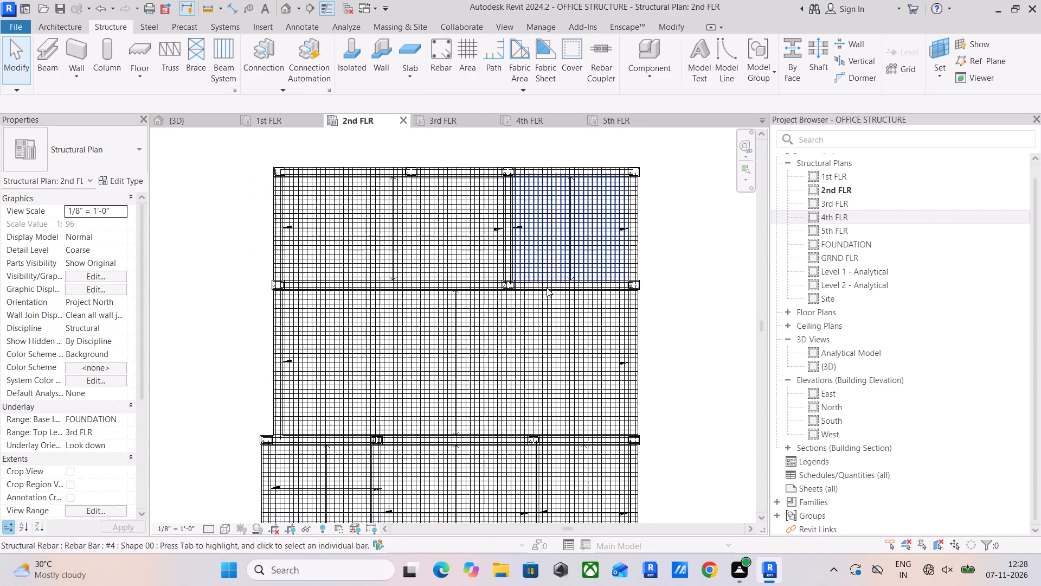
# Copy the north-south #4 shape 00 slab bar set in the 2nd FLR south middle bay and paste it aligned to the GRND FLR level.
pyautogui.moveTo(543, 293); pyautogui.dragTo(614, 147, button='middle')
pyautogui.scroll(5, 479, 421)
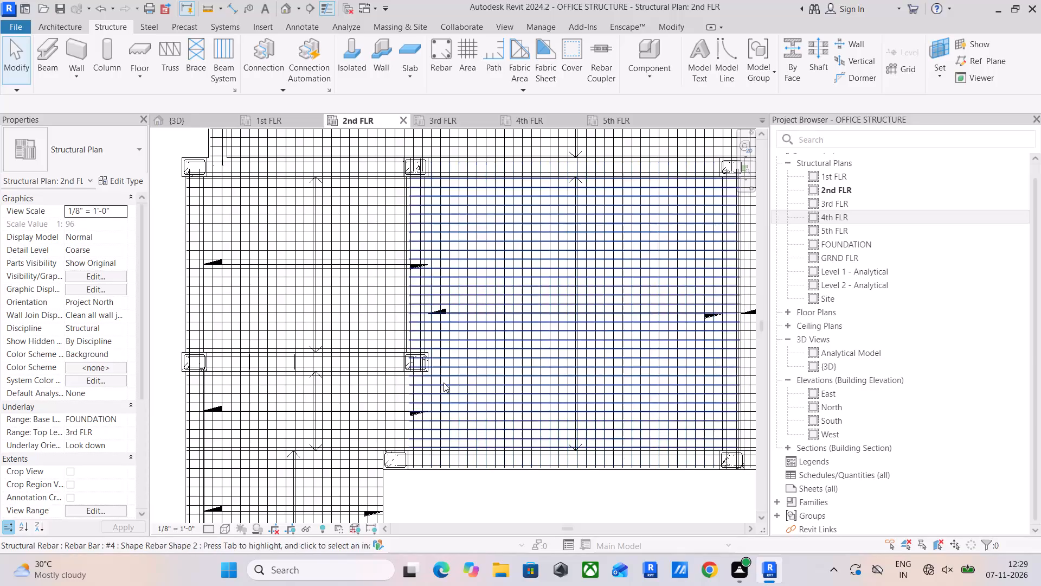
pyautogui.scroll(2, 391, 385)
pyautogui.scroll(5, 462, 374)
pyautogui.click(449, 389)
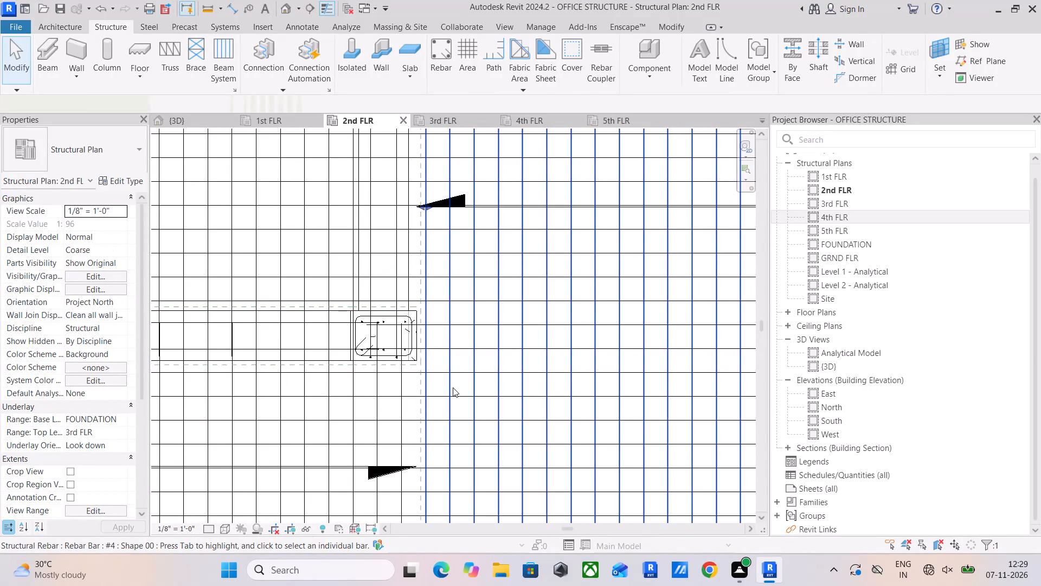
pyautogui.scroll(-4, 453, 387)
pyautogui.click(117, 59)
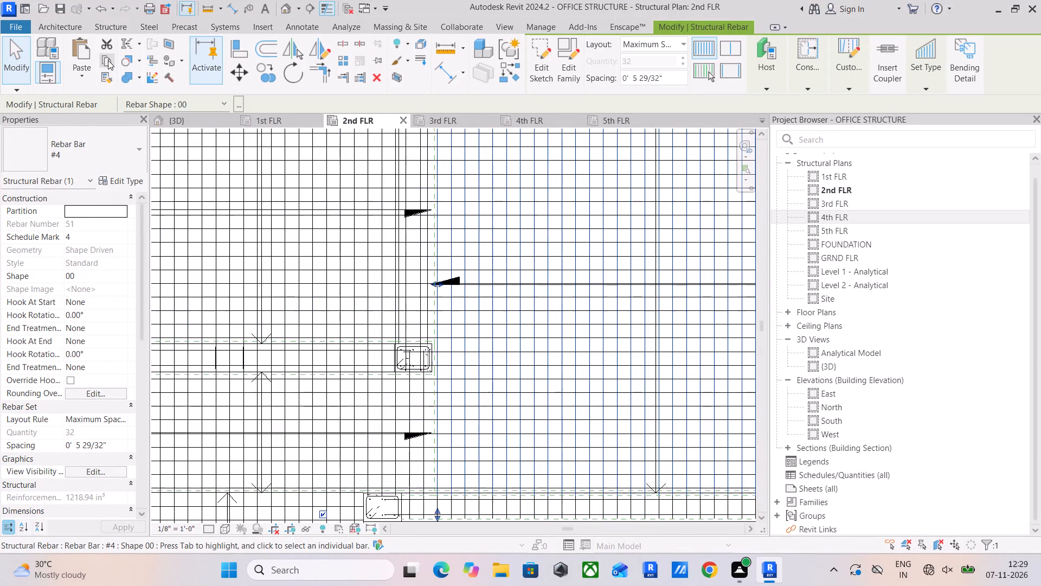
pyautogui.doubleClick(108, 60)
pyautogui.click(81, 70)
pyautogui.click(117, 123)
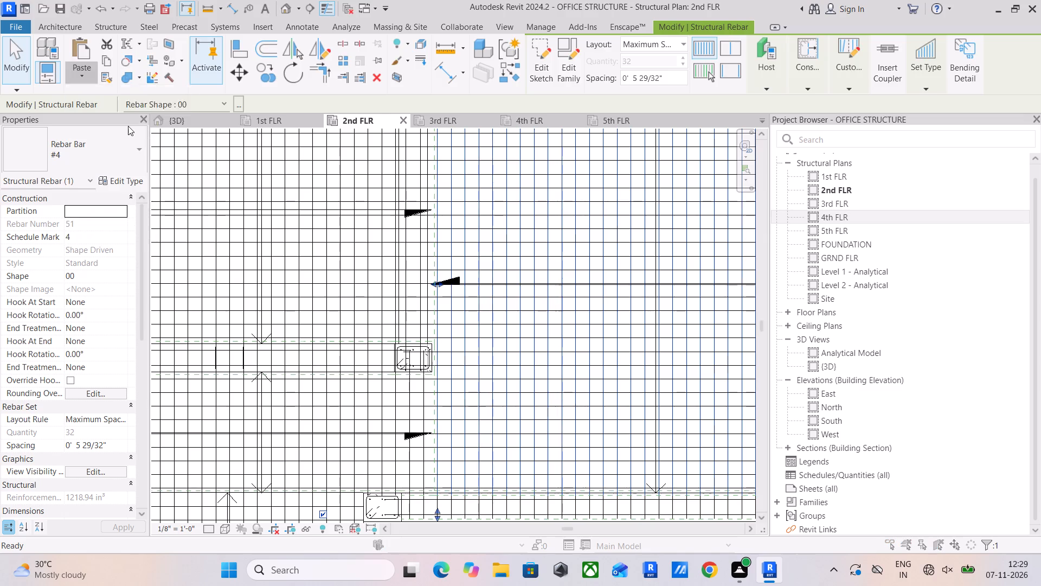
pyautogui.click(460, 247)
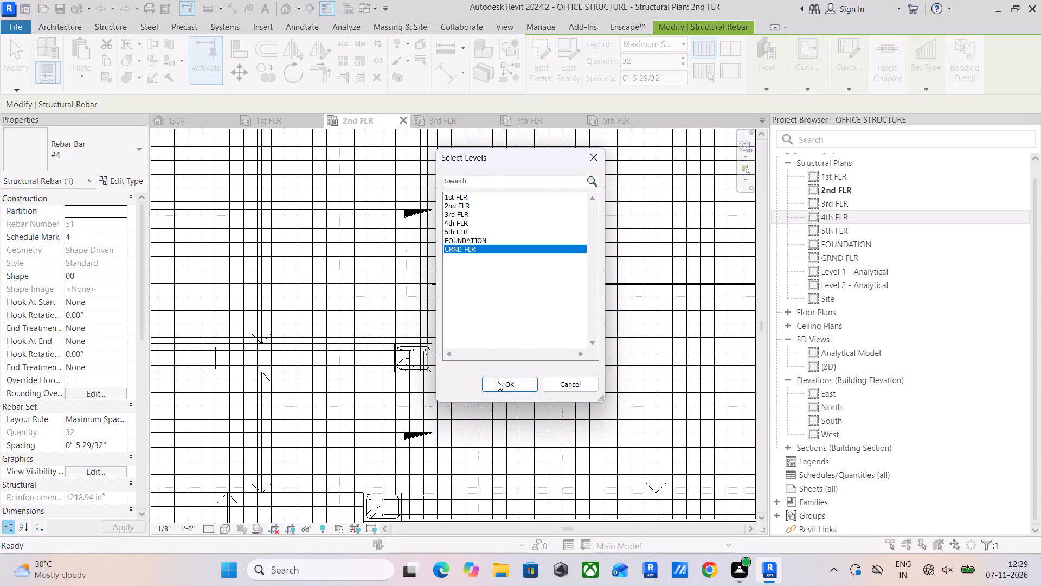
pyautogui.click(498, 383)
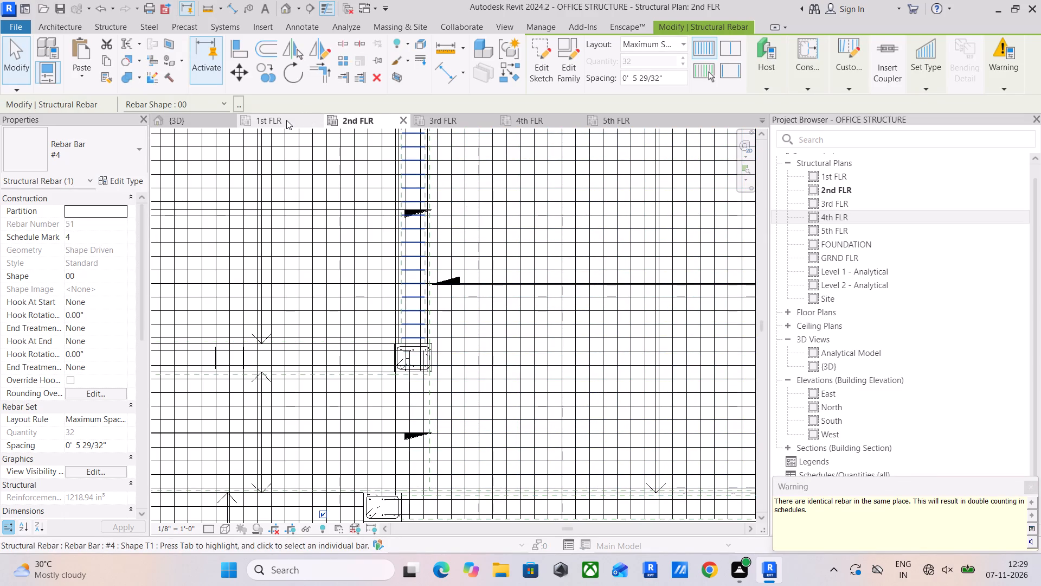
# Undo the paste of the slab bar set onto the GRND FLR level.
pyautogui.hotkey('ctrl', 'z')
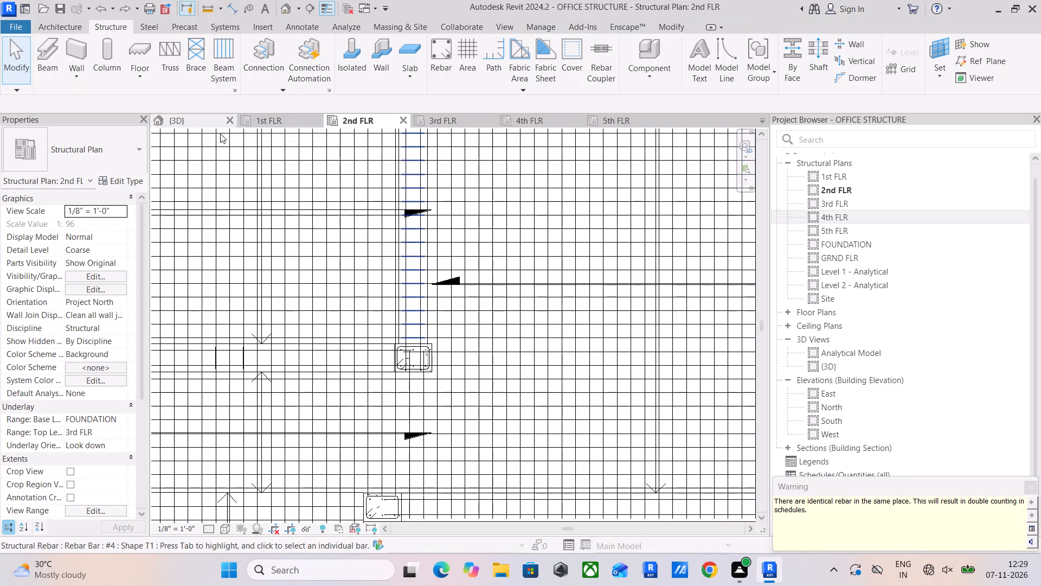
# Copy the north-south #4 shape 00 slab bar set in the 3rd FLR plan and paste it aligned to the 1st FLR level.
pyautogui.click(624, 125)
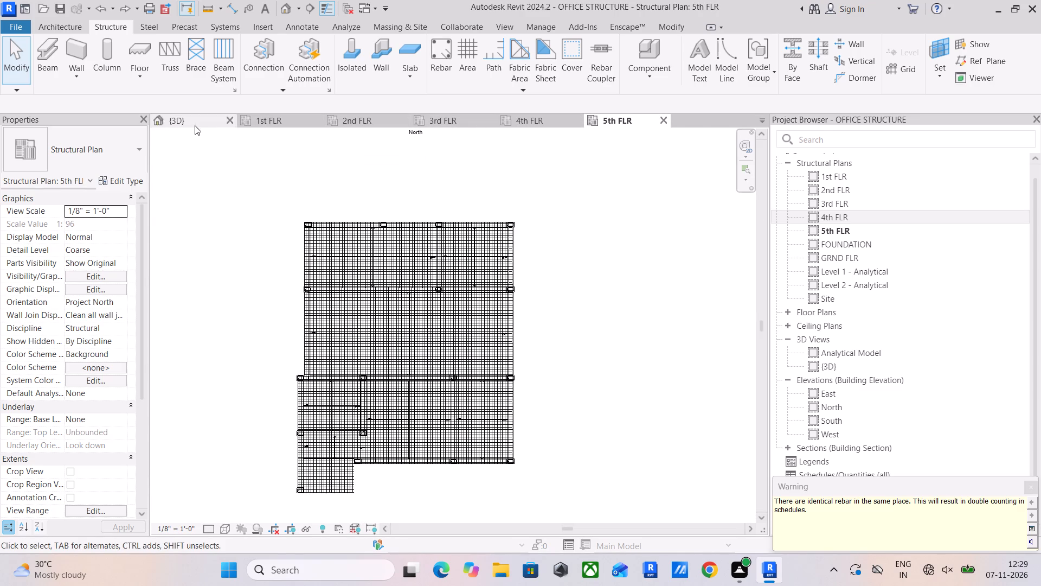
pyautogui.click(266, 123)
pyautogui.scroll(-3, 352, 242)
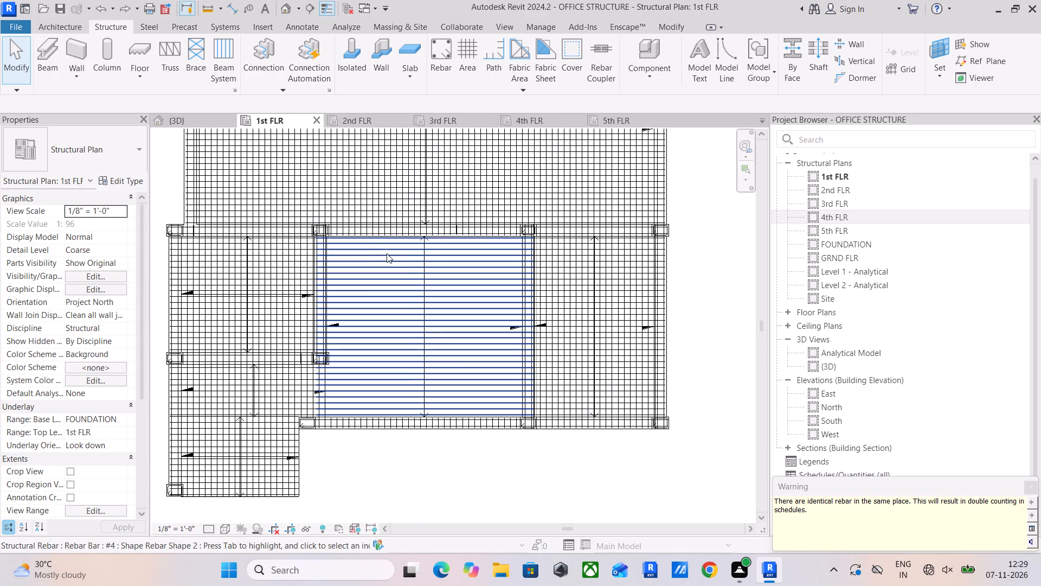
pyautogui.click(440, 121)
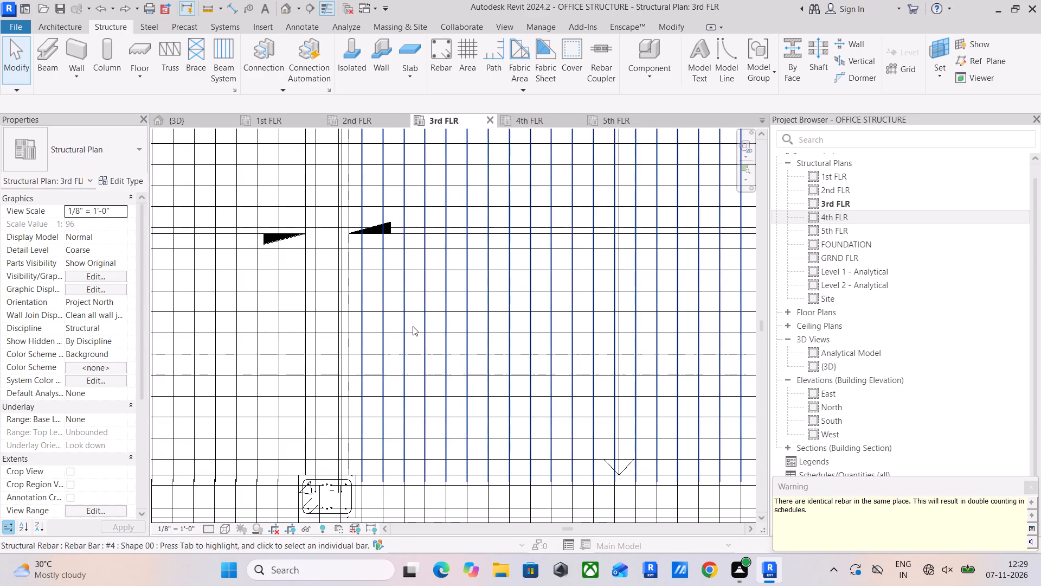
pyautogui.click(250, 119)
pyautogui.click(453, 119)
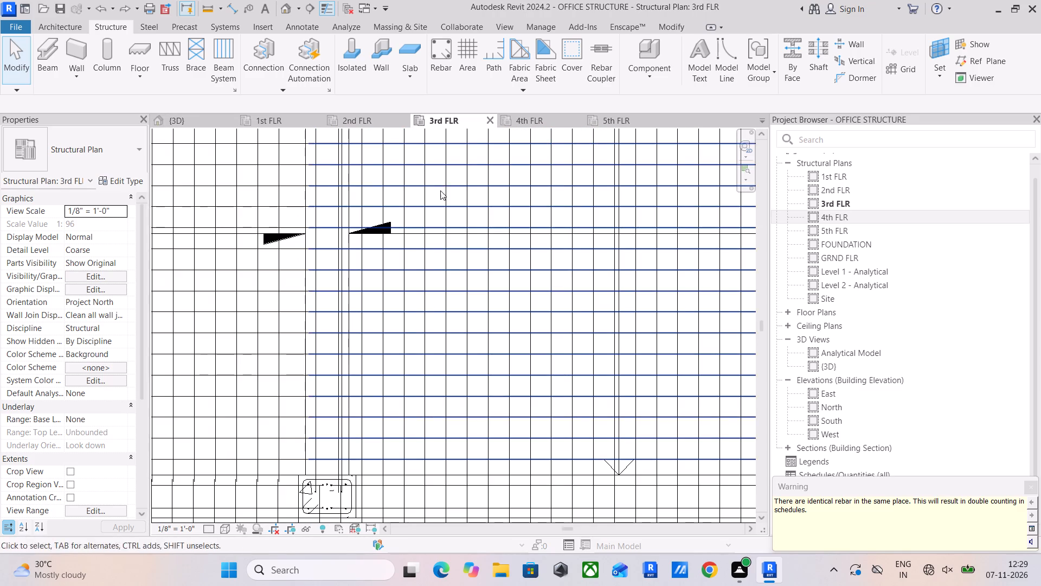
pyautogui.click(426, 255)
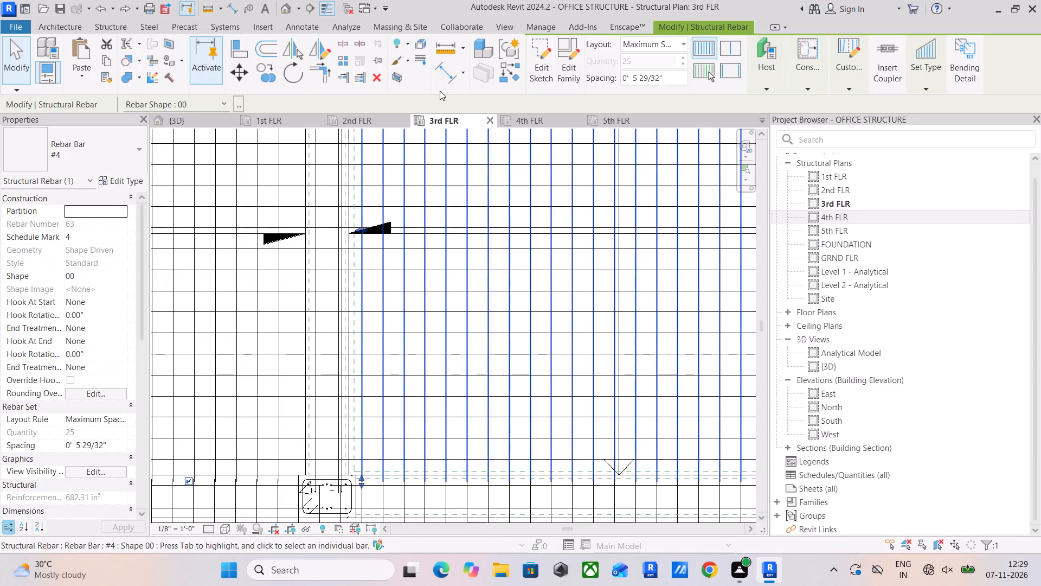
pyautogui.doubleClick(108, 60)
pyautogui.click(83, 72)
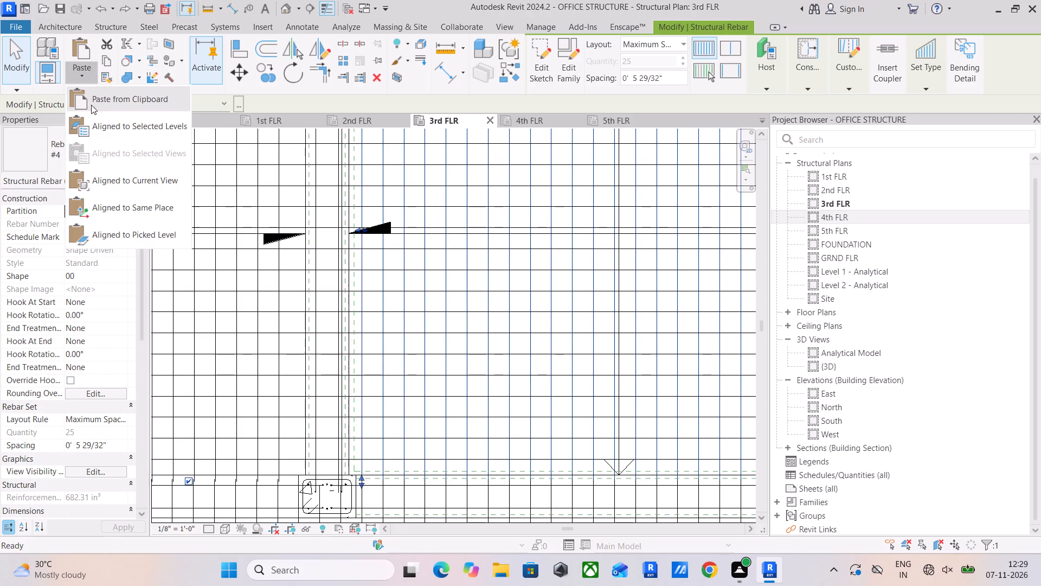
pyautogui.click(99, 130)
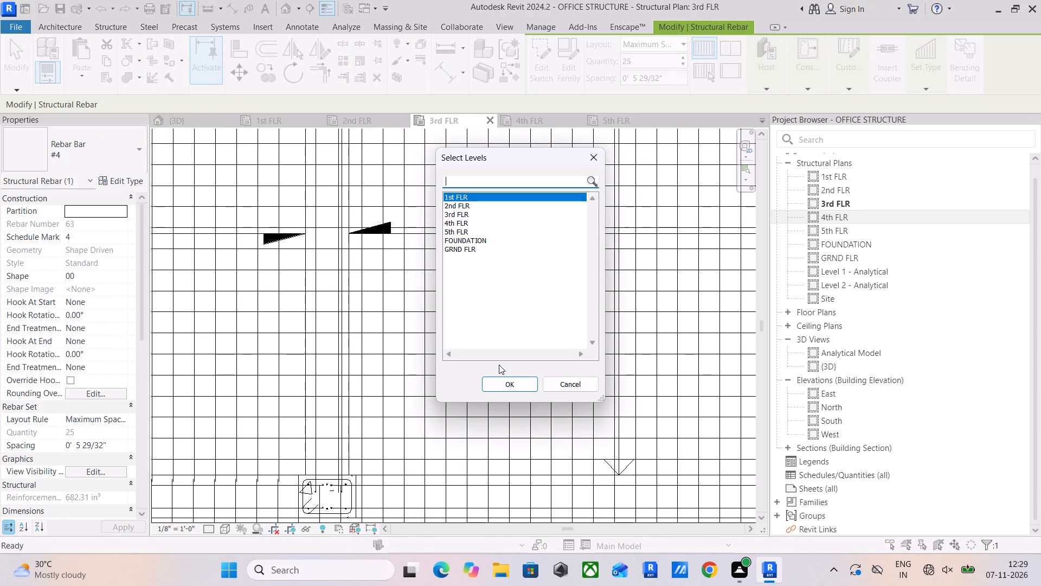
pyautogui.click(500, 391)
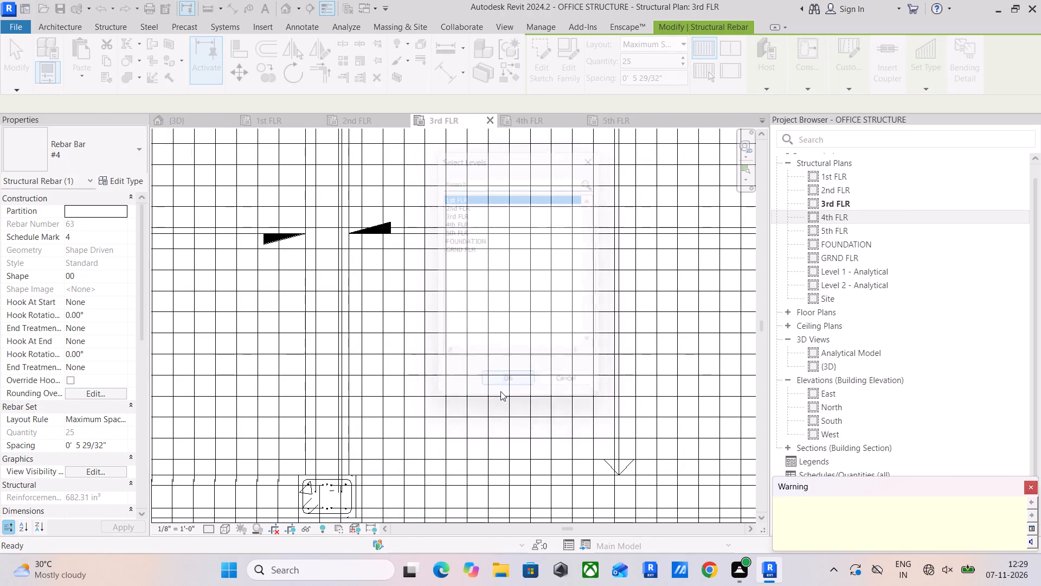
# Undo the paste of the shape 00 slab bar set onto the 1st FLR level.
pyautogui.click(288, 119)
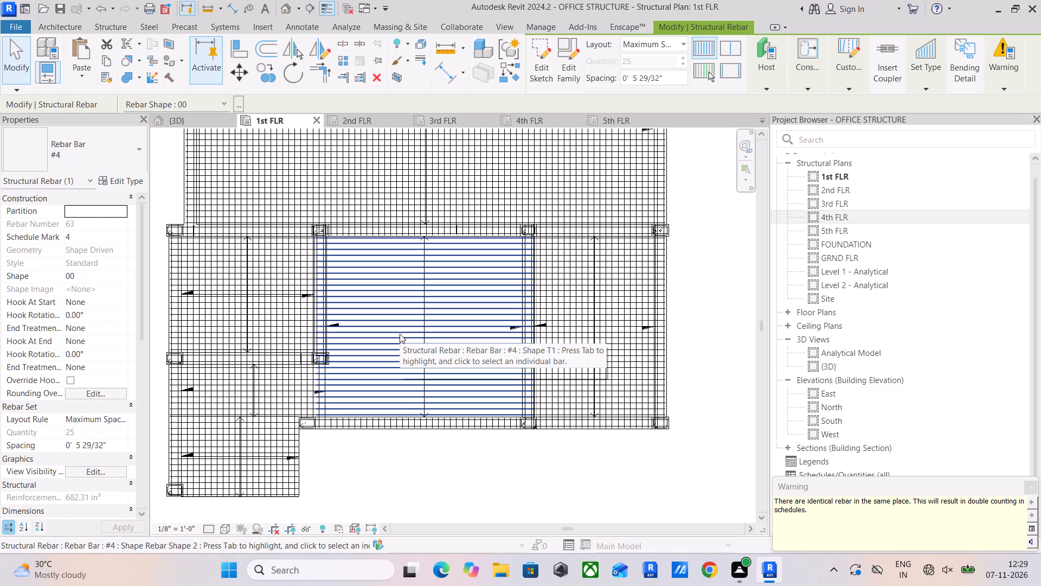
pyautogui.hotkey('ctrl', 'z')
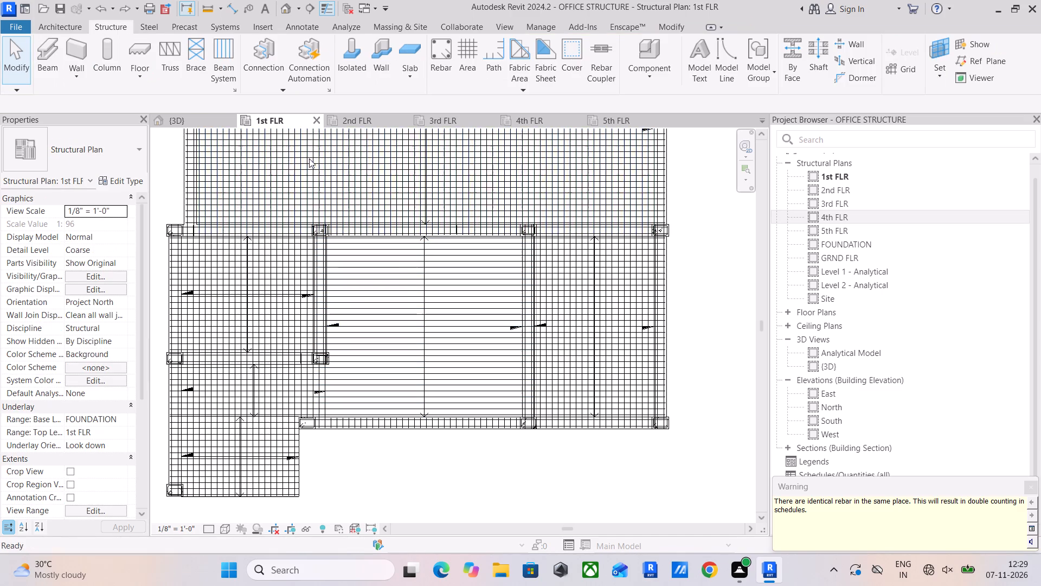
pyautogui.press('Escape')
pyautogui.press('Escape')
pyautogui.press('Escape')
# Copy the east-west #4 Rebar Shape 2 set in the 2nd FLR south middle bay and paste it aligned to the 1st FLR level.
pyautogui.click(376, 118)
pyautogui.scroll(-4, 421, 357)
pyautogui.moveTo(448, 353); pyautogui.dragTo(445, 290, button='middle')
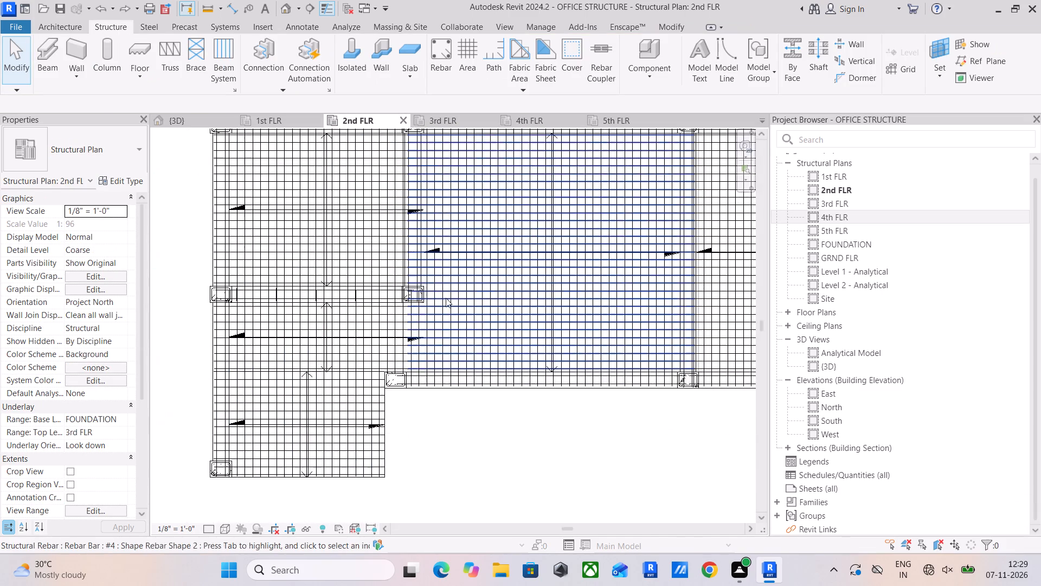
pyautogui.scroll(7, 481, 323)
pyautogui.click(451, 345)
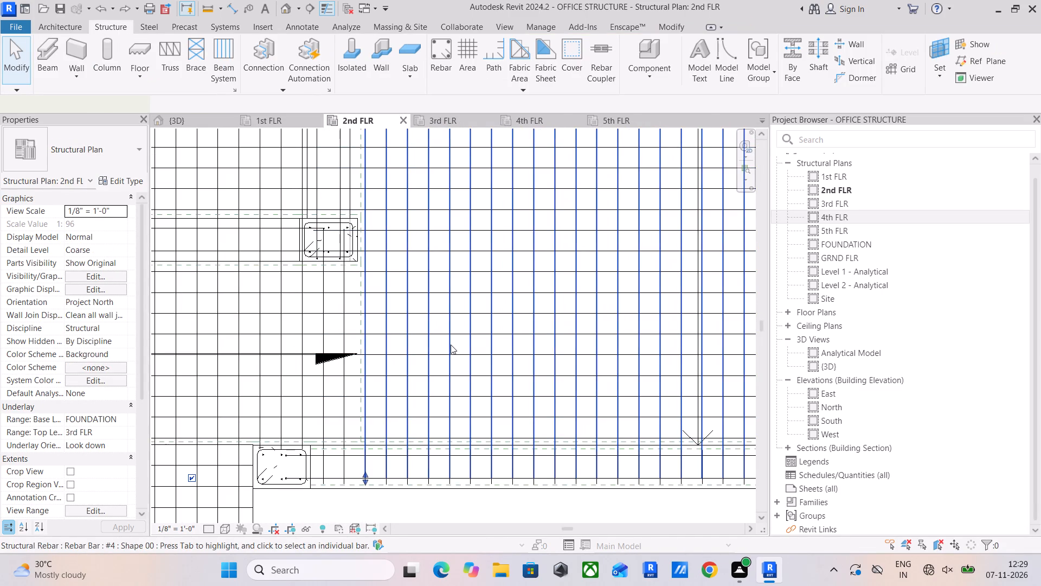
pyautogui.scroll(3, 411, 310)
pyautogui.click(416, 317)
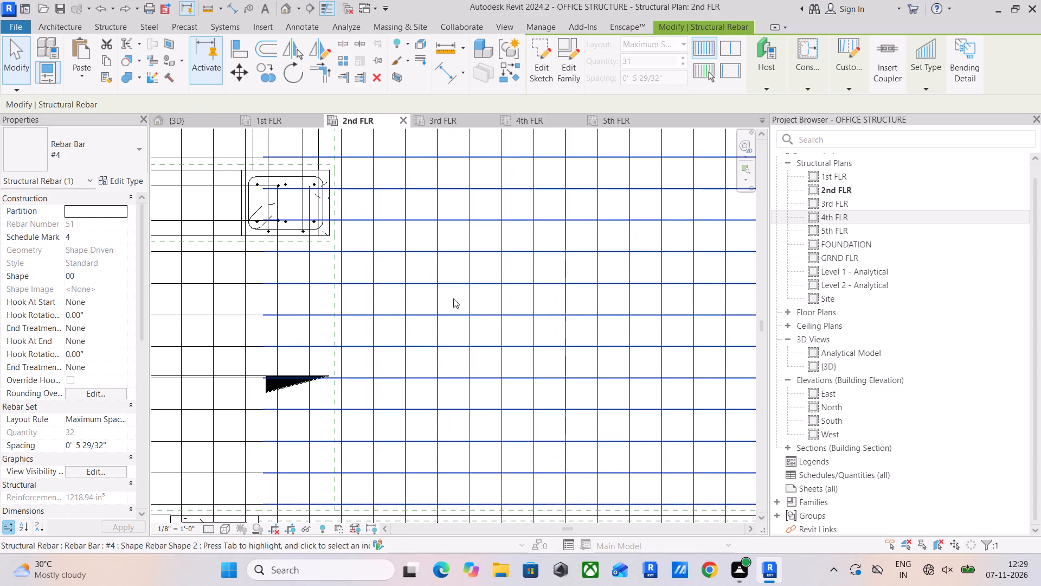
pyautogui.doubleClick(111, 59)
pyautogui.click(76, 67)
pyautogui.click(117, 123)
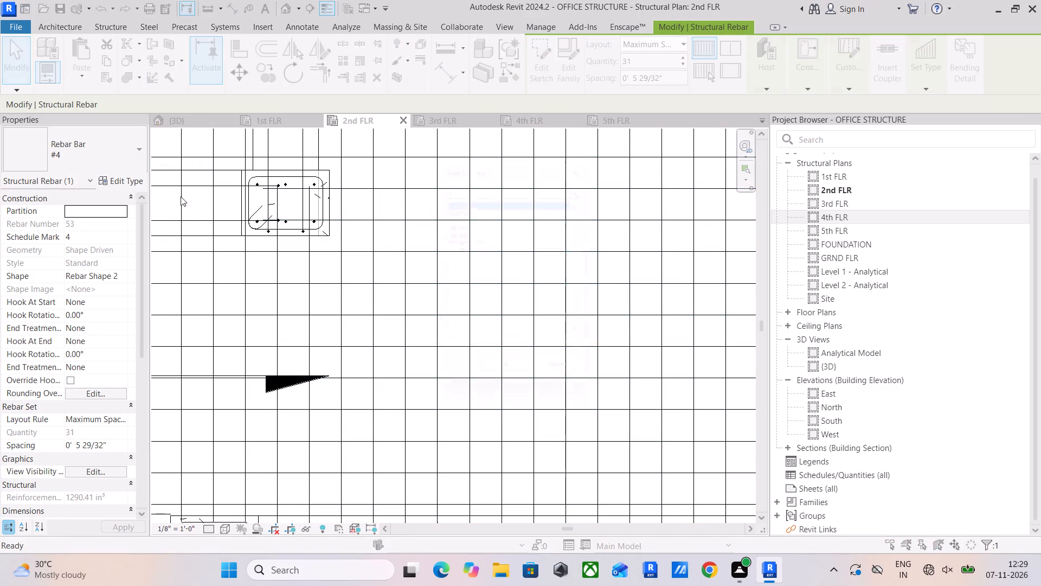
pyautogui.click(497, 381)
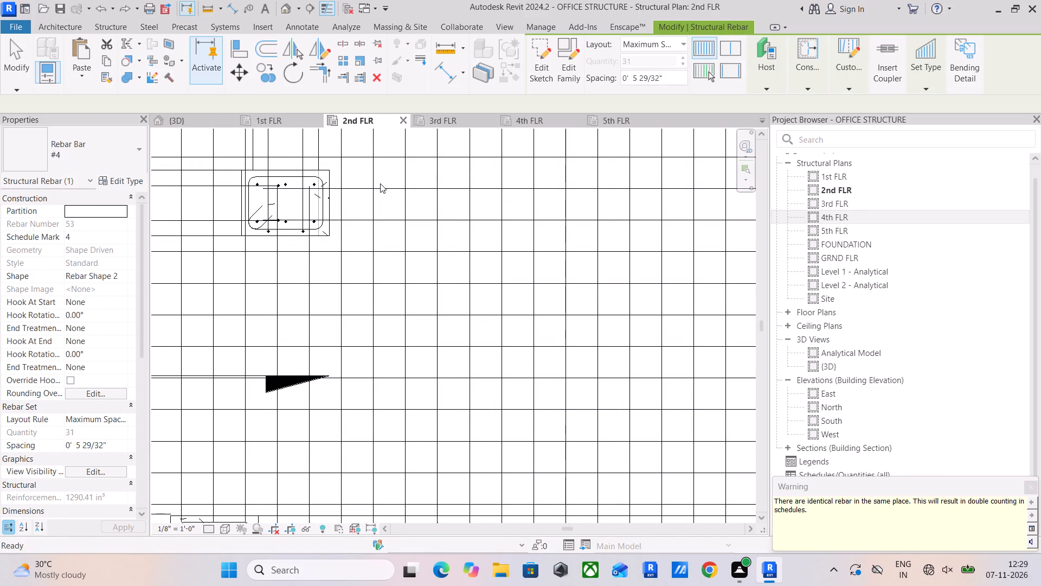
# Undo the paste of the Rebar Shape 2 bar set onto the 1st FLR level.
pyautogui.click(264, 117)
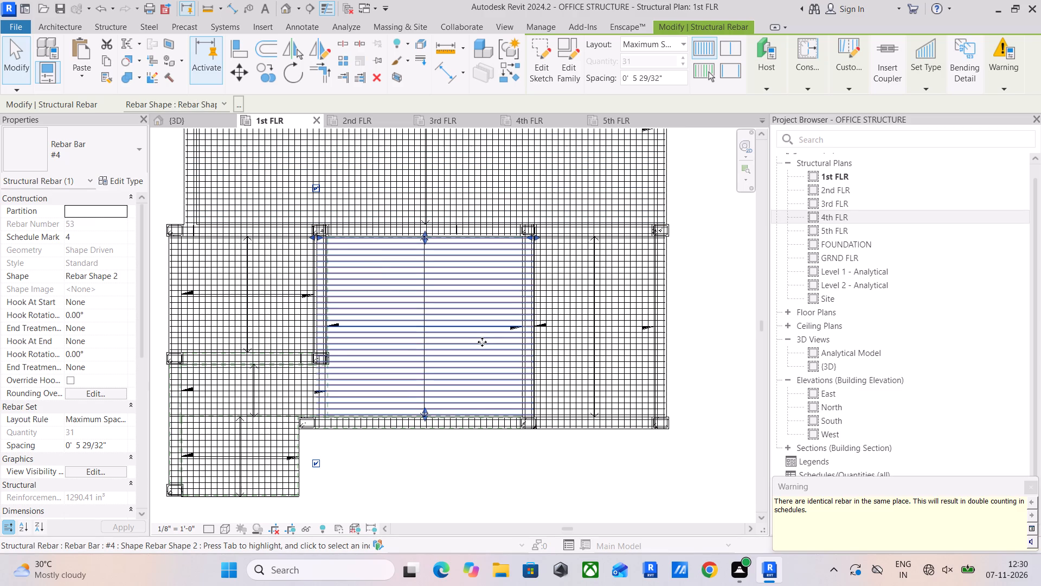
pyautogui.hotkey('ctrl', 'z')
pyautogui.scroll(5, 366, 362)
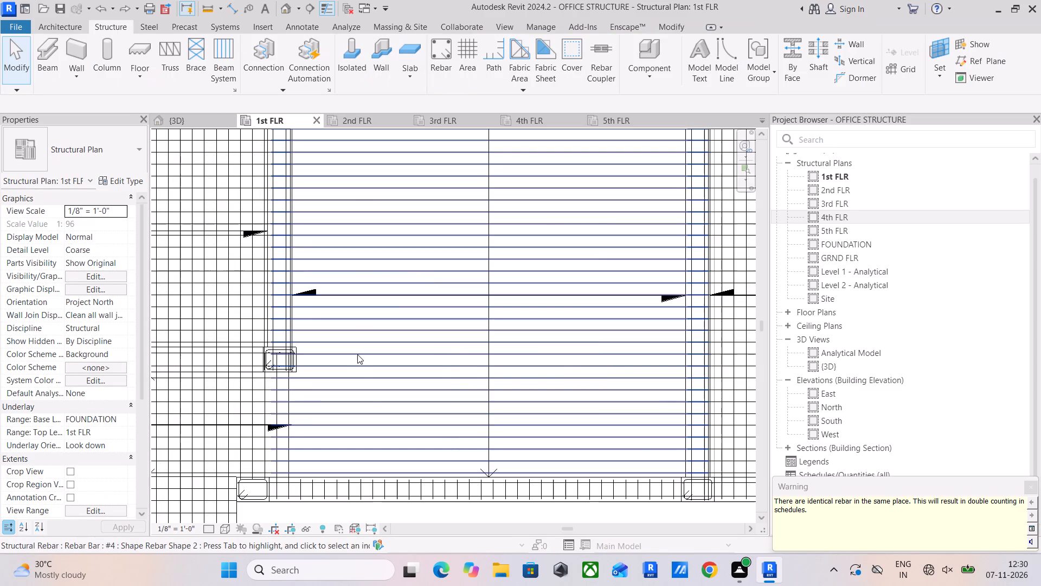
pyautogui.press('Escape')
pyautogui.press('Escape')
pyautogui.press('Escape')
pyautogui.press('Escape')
# Delete the east-west #4 slab bar set in the south middle bay of the 1st FLR plan.
pyautogui.scroll(-4, 363, 353)
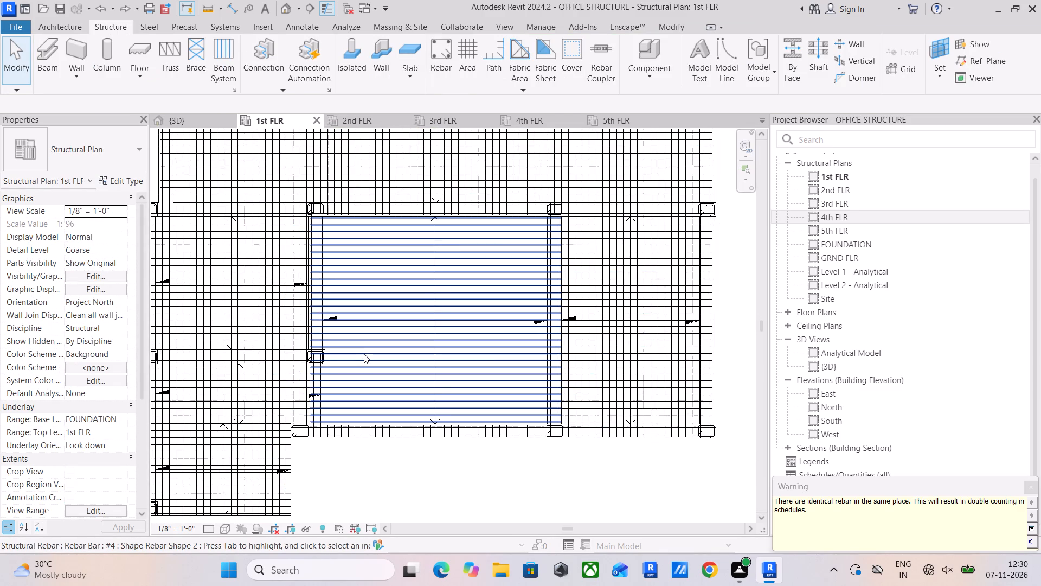
pyautogui.click(364, 354)
pyautogui.press('Delete')
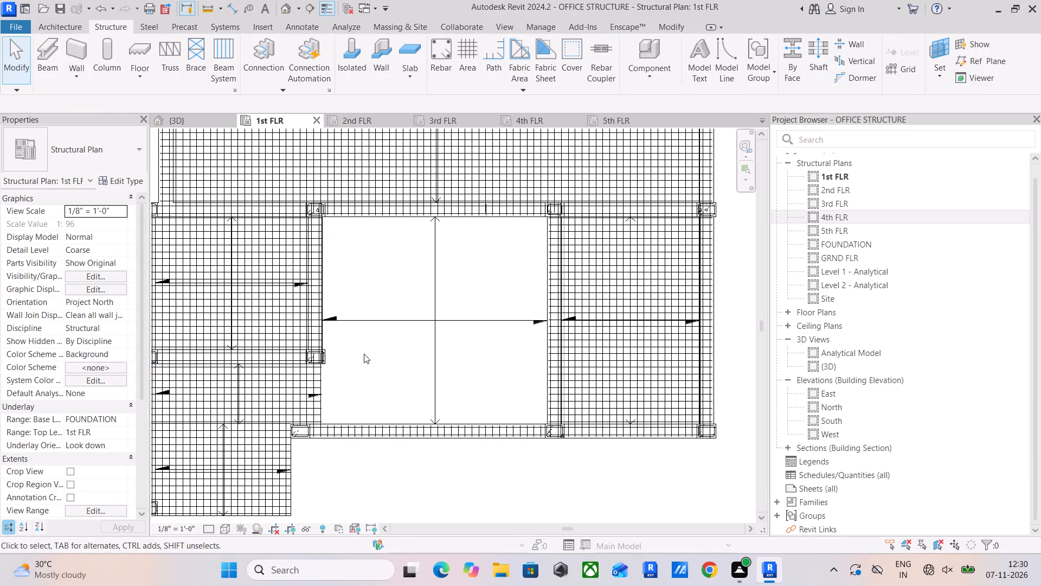
# Copy both #4 slab bar sets in the 2nd FLR south middle bay and paste them aligned to the 1st FLR level.
pyautogui.click(363, 114)
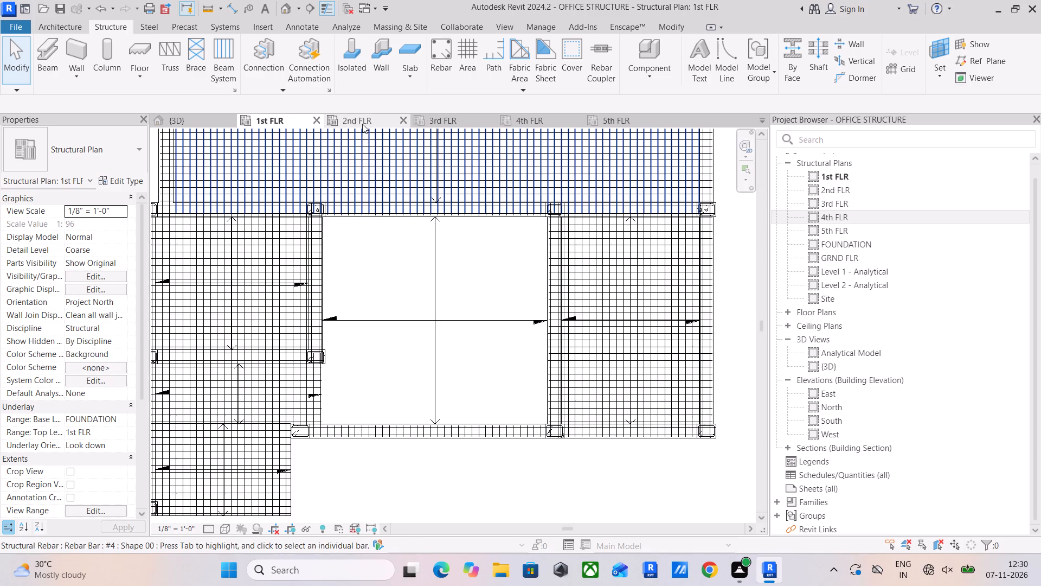
pyautogui.click(362, 124)
pyautogui.scroll(-9, 409, 272)
pyautogui.moveTo(456, 297); pyautogui.dragTo(404, 334, button='middle')
pyautogui.scroll(-3, 426, 322)
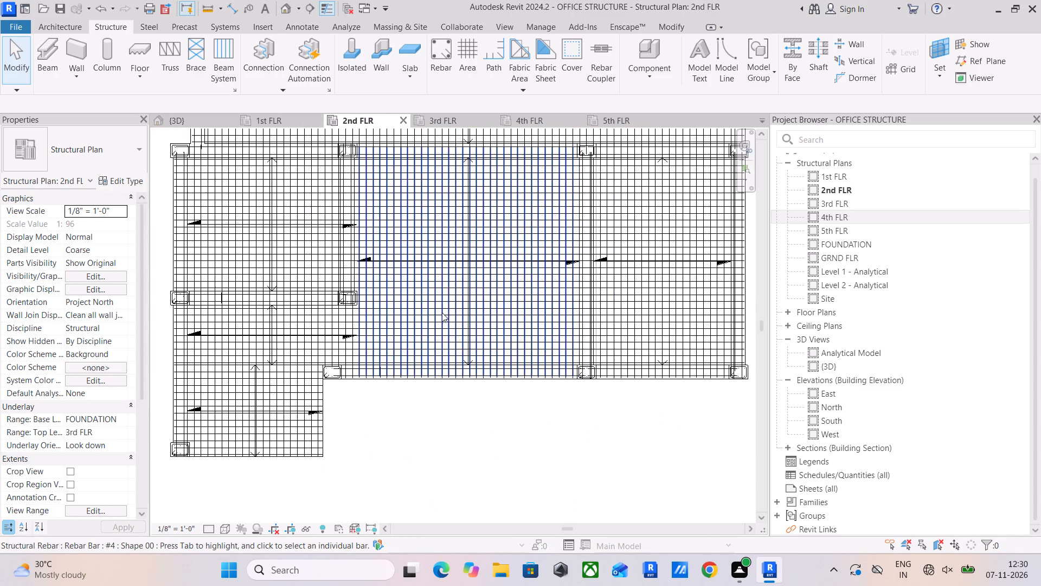
pyautogui.scroll(9, 443, 311)
pyautogui.moveTo(446, 296); pyautogui.dragTo(414, 322)
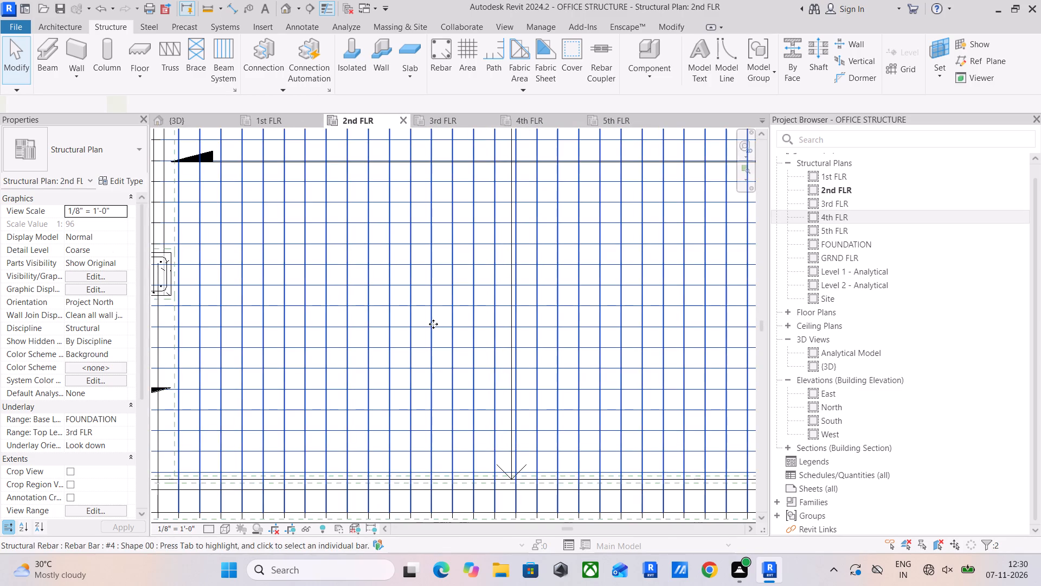
pyautogui.doubleClick(107, 63)
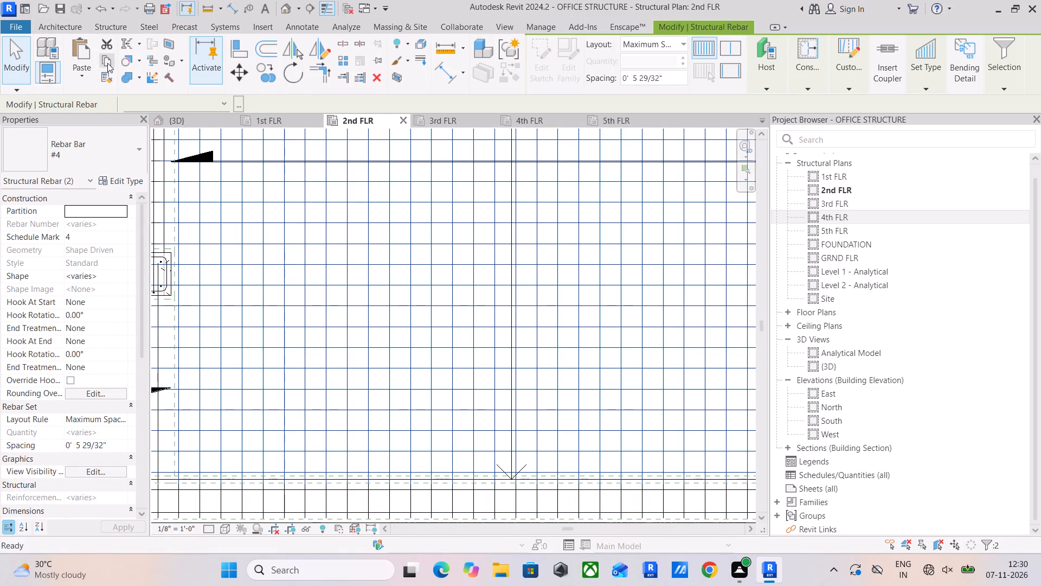
pyautogui.click(78, 75)
pyautogui.click(138, 124)
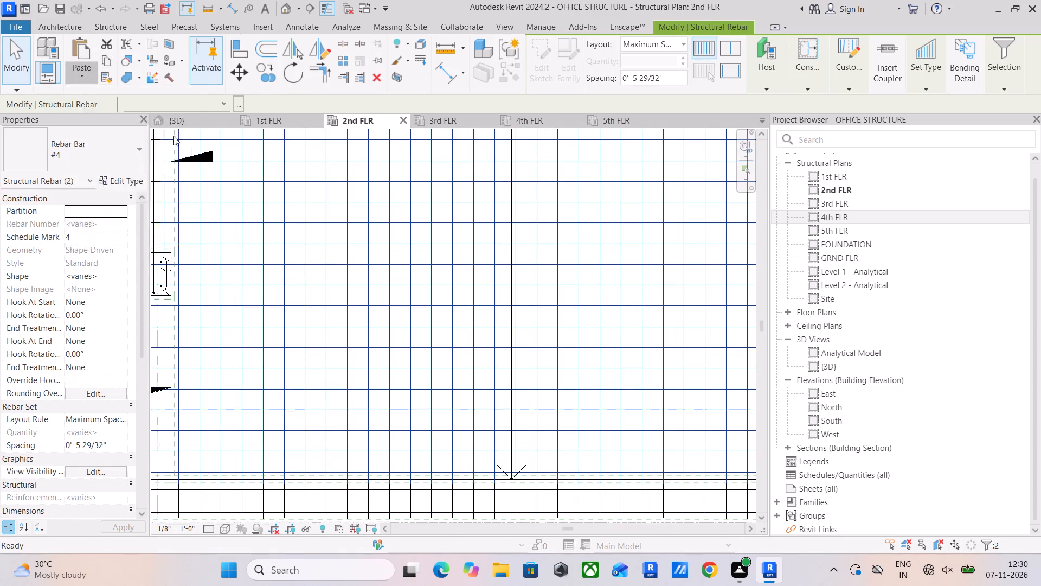
pyautogui.click(459, 195)
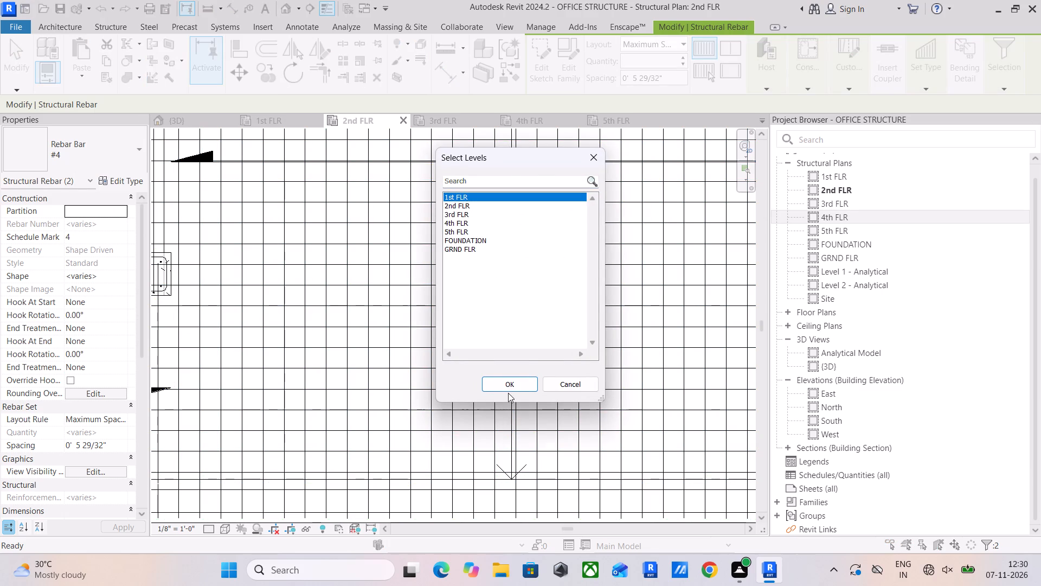
pyautogui.click(507, 387)
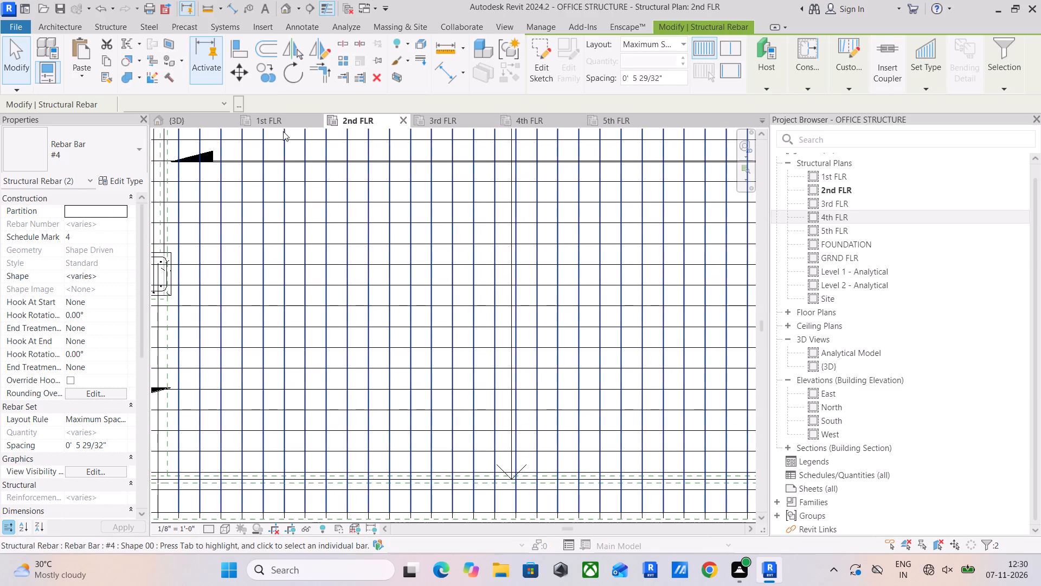
# Check the pasted slab bar sets in the south middle bay of the 1st FLR plan and clear the selection.
pyautogui.click(281, 121)
pyautogui.scroll(10, 361, 411)
pyautogui.scroll(-2, 347, 434)
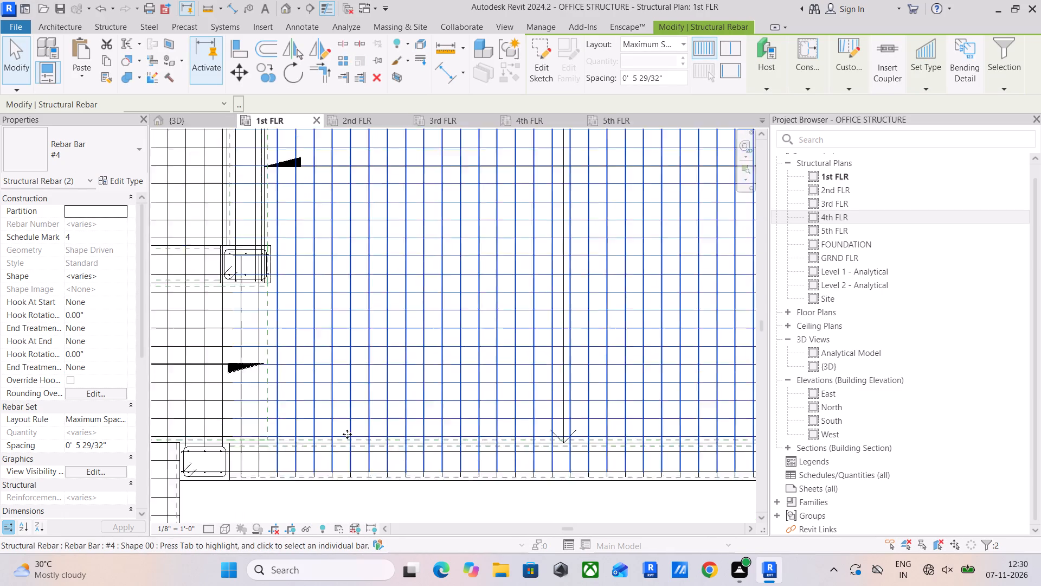
pyautogui.scroll(-10, 347, 434)
pyautogui.moveTo(393, 465); pyautogui.dragTo(410, 354, button='middle')
pyautogui.click(437, 414)
pyautogui.press('Escape')
pyautogui.press('Escape')
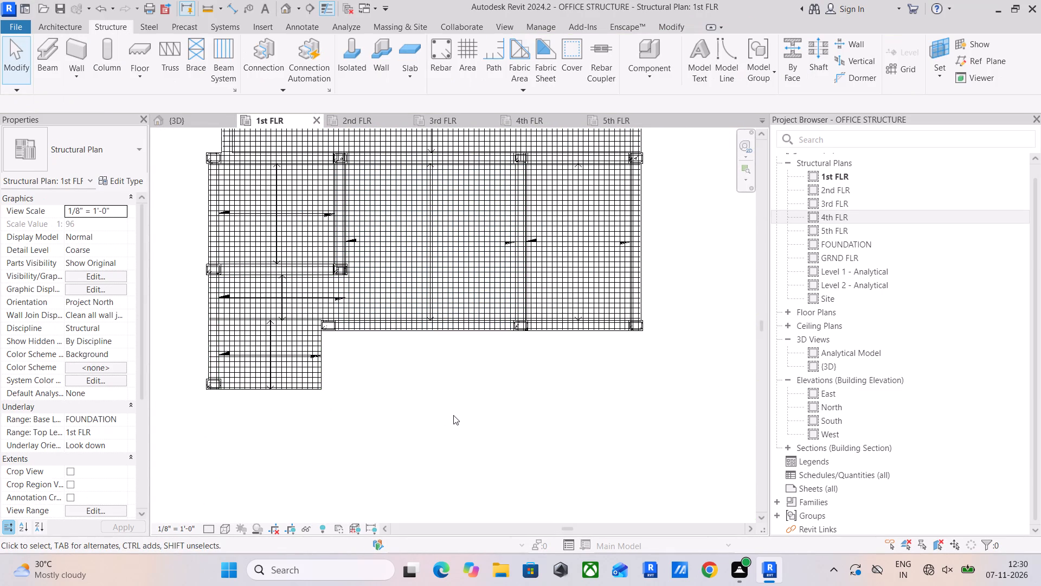
pyautogui.press('Escape')
pyautogui.press('Escape')
# Examine the structure in the South elevation with the Hidden Line visual style, and close that view.
pyautogui.doubleClick(836, 419)
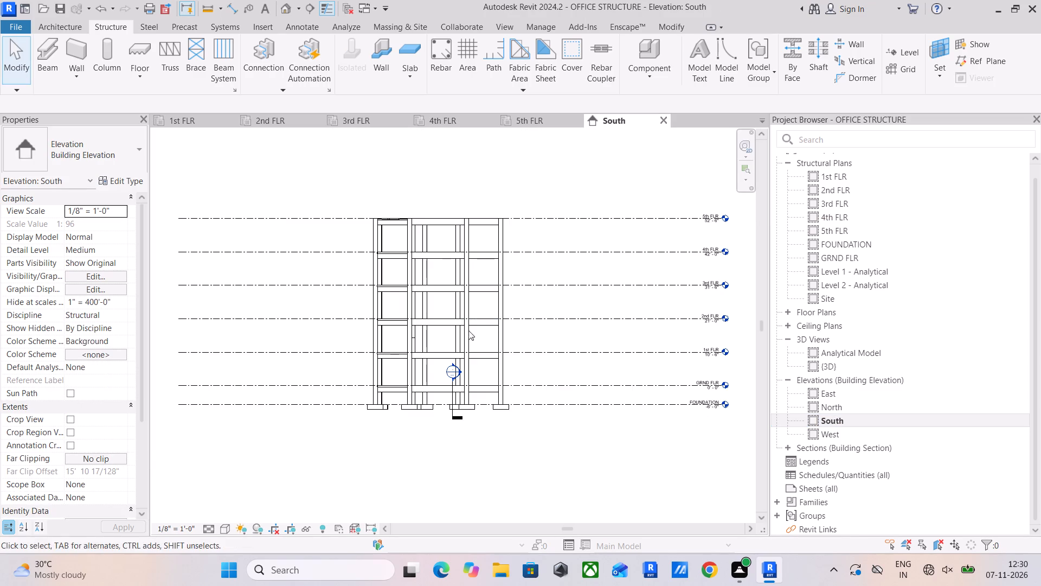
pyautogui.scroll(5, 391, 327)
pyautogui.click(227, 525)
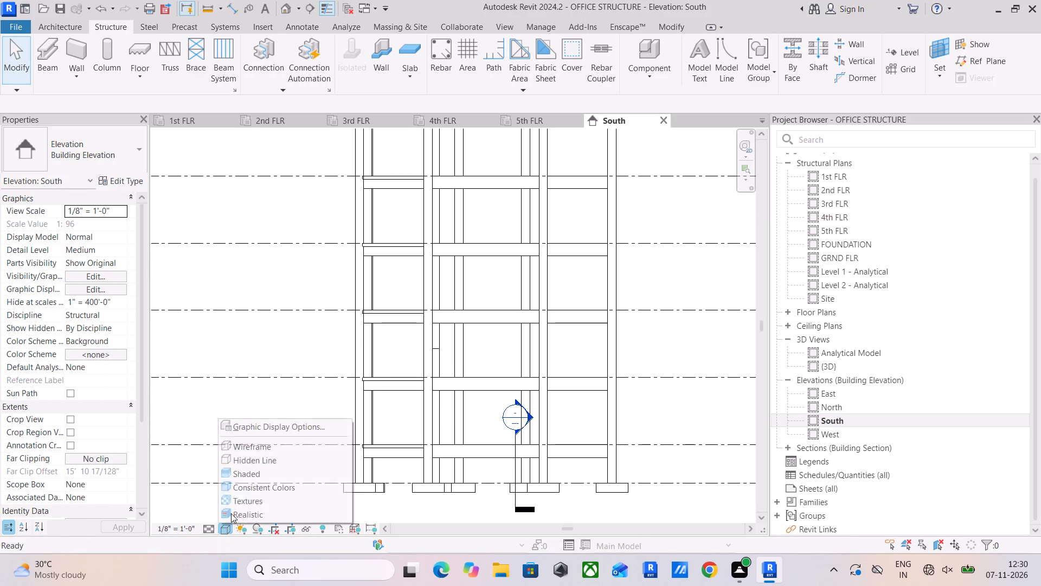
pyautogui.click(258, 460)
pyautogui.scroll(4, 389, 400)
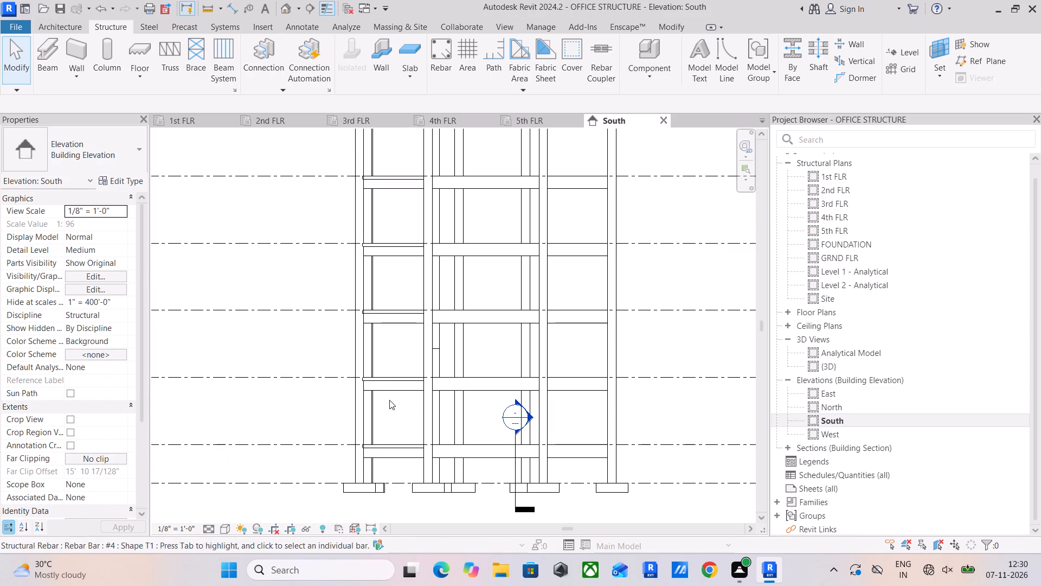
pyautogui.moveTo(405, 403); pyautogui.dragTo(306, 354, button='middle')
pyautogui.scroll(-2, 306, 359)
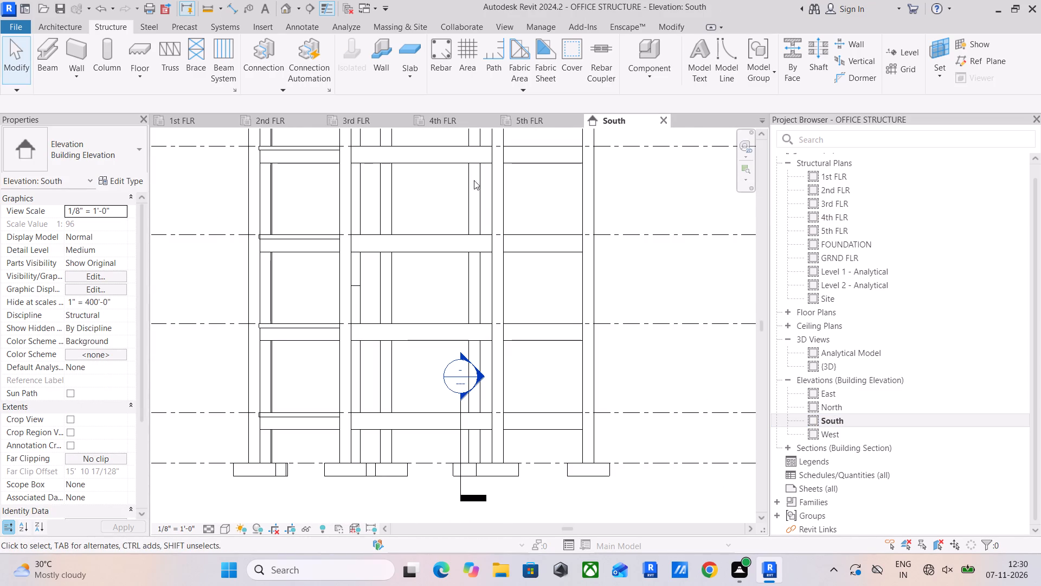
pyautogui.click(664, 118)
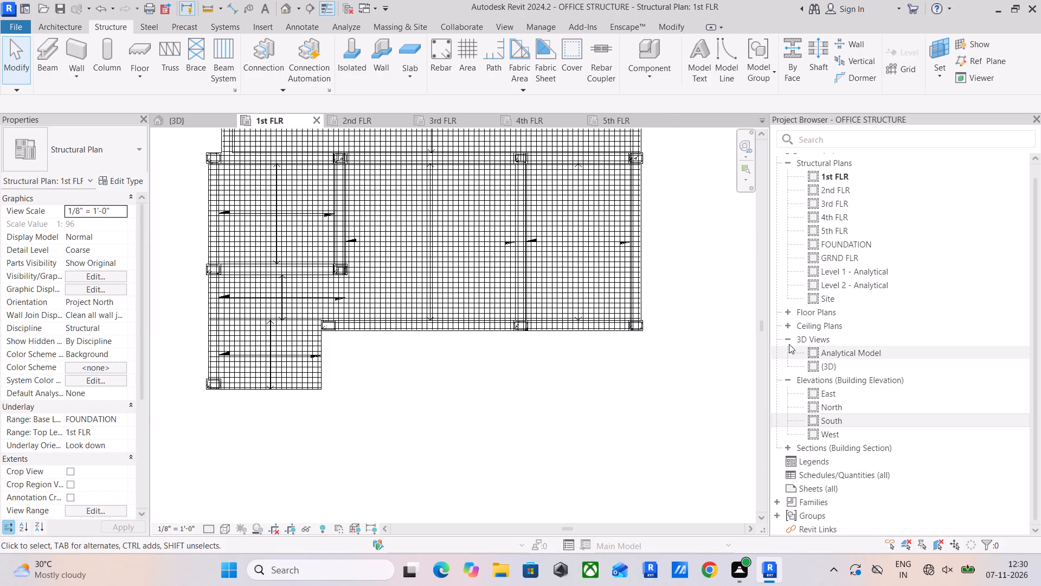
# Open the Section 1 building section and extend its crop region upward past the 5th FLR level to include all floors.
pyautogui.click(793, 446)
pyautogui.doubleClick(822, 460)
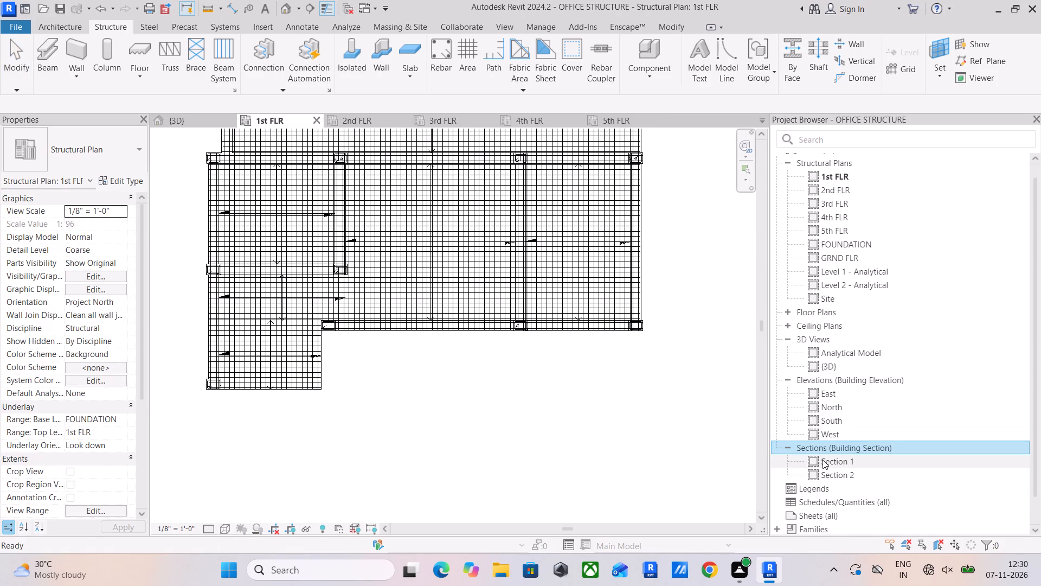
pyautogui.scroll(-3, 451, 334)
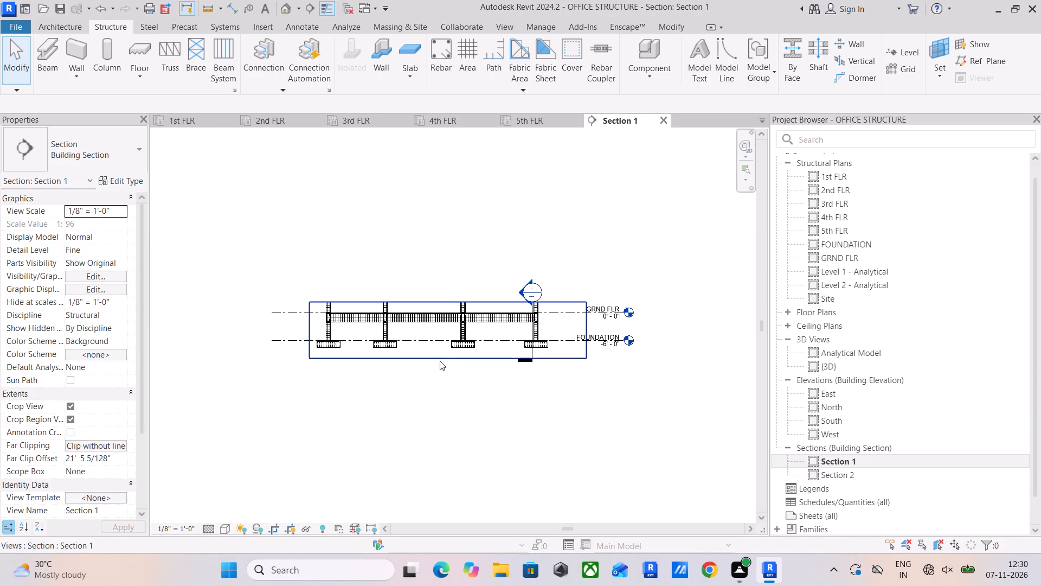
pyautogui.click(440, 361)
pyautogui.moveTo(444, 298); pyautogui.dragTo(440, 161)
pyautogui.scroll(-3, 454, 195)
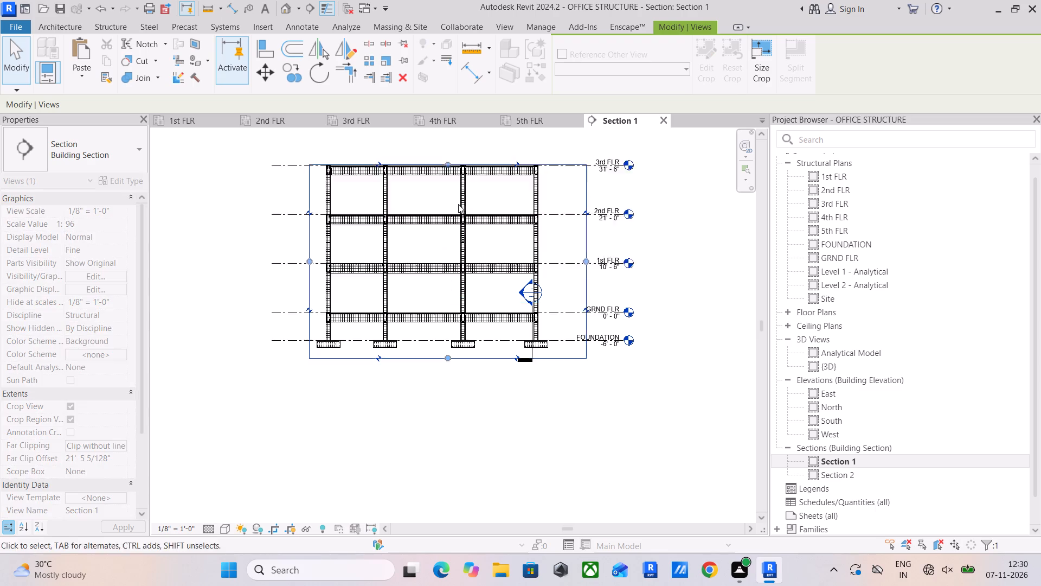
pyautogui.scroll(-2, 458, 204)
pyautogui.moveTo(462, 218); pyautogui.dragTo(462, 425, button='middle')
pyautogui.moveTo(453, 390); pyautogui.dragTo(454, 249)
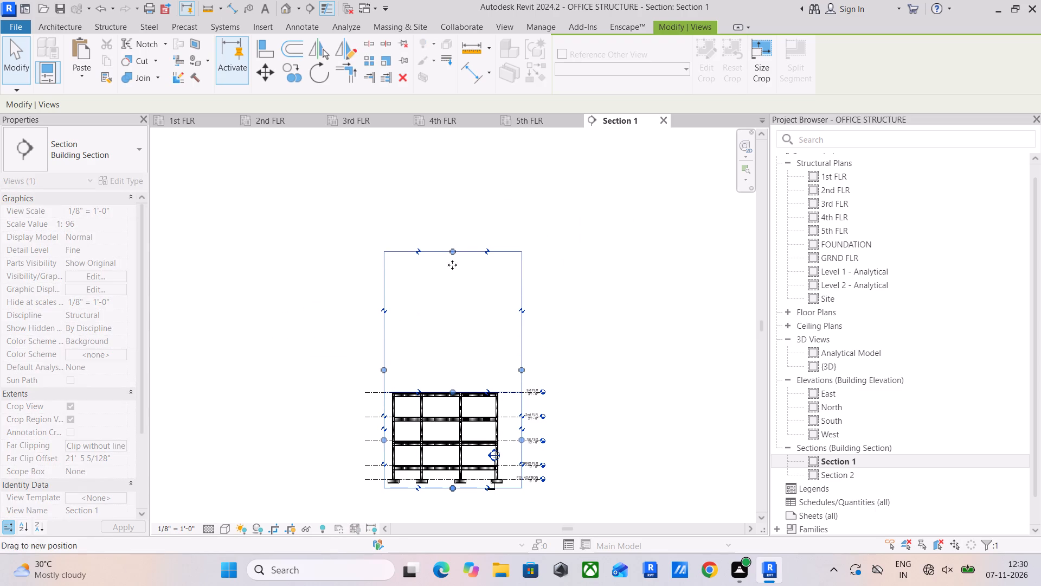
# Examine the beam, column and slab reinforcement across the floors in Section 1, clearing the crop region selection.
pyautogui.scroll(5, 432, 321)
pyautogui.moveTo(430, 352); pyautogui.dragTo(441, 245, button='middle')
pyautogui.scroll(2, 354, 302)
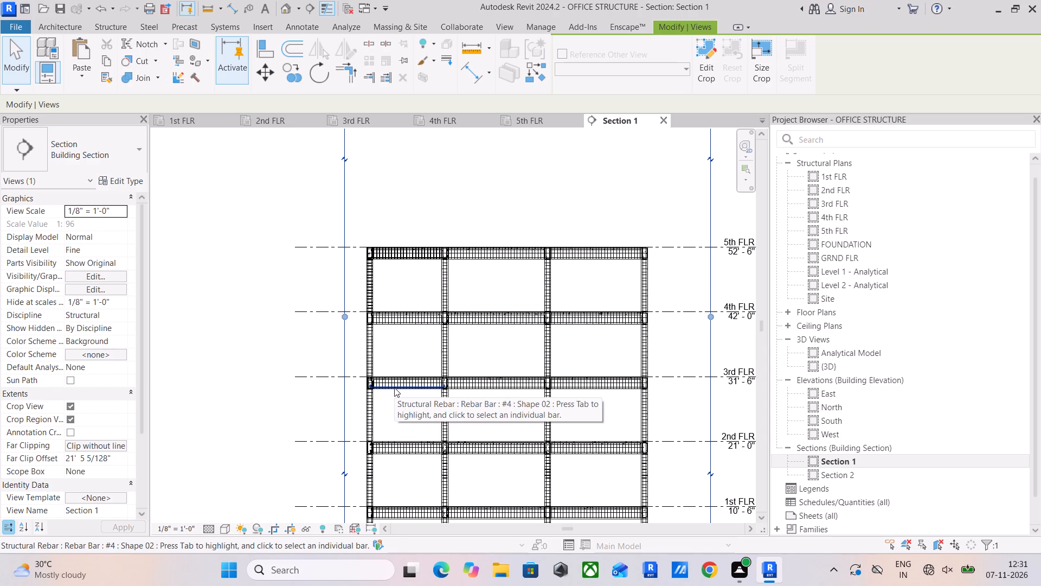
pyautogui.scroll(7, 409, 240)
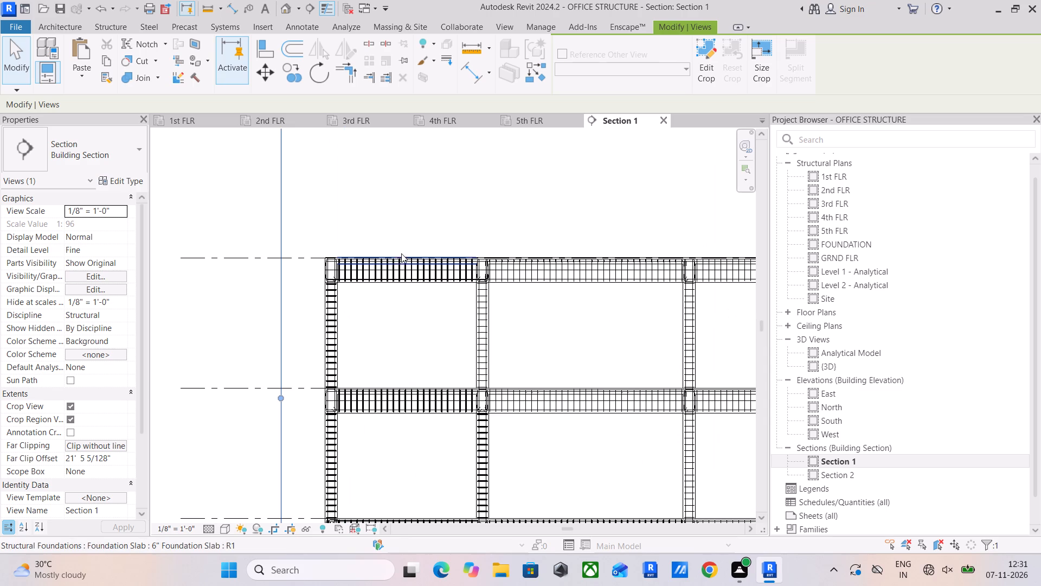
pyautogui.scroll(3, 401, 253)
pyautogui.scroll(5, 419, 320)
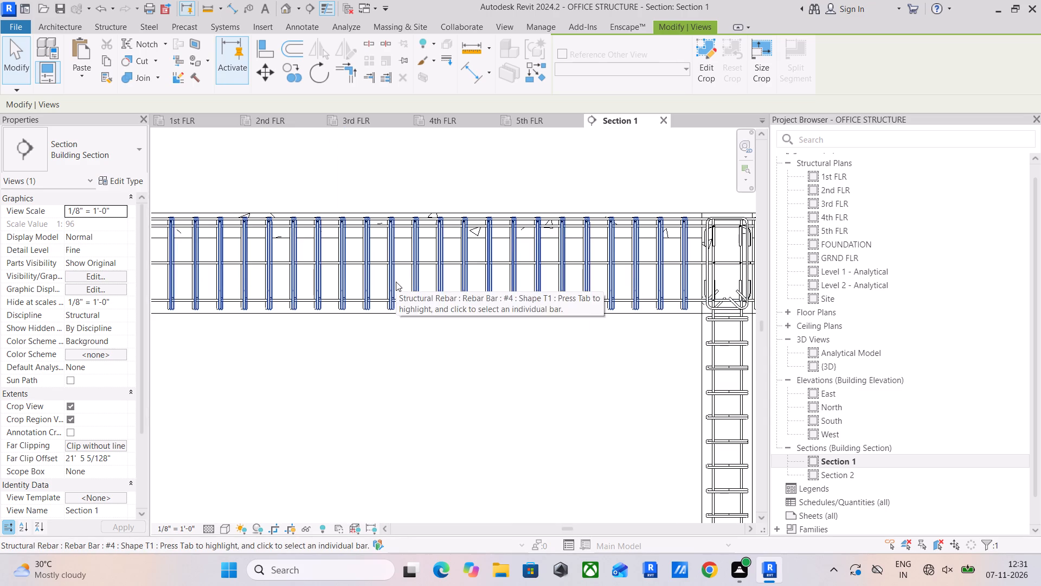
pyautogui.scroll(-4, 402, 322)
pyautogui.scroll(-2, 438, 358)
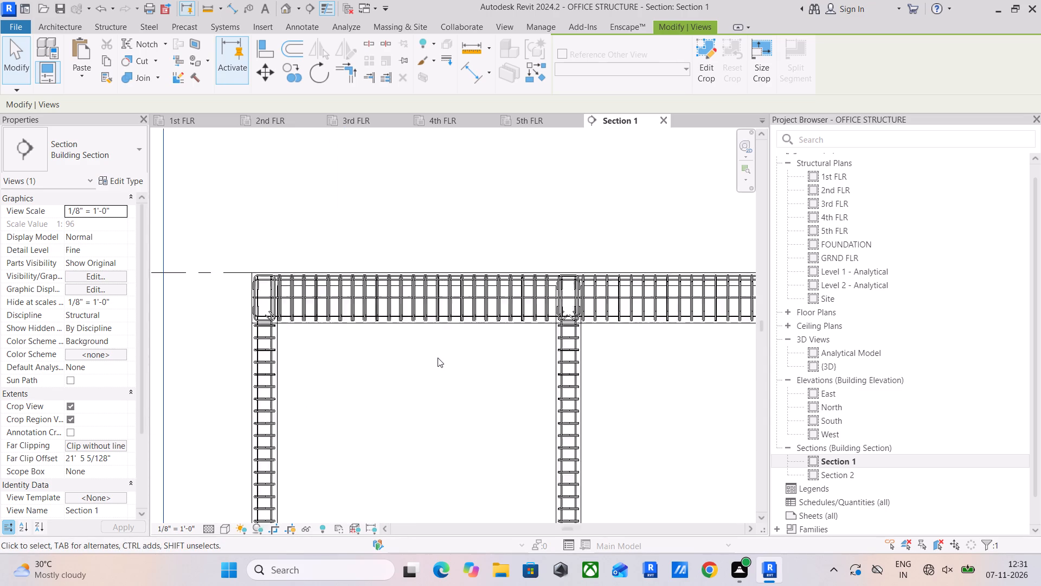
pyautogui.scroll(-2, 438, 358)
pyautogui.moveTo(438, 359); pyautogui.dragTo(428, 213, button='middle')
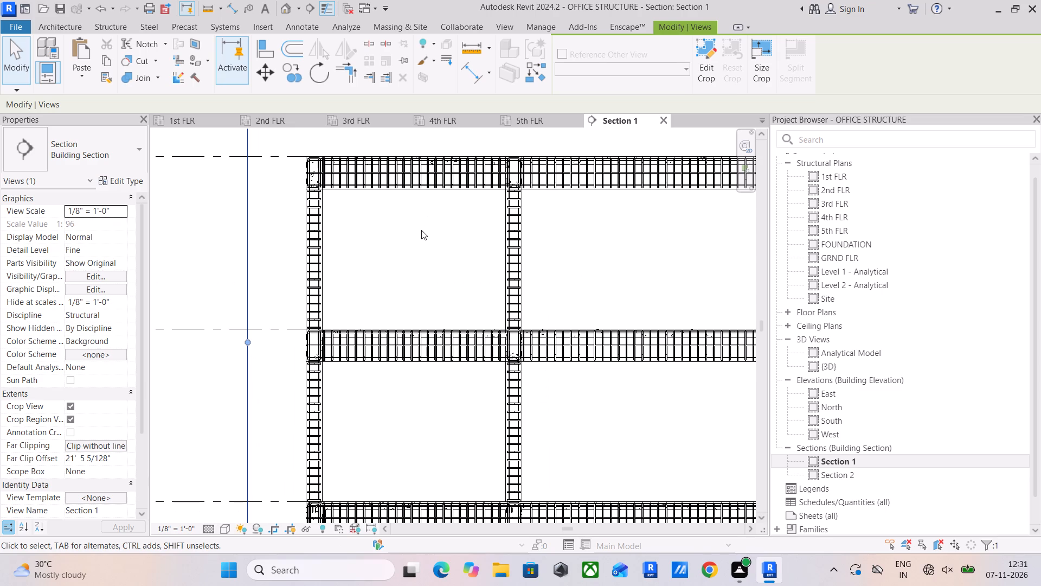
pyautogui.press('Escape')
pyautogui.press('Escape')
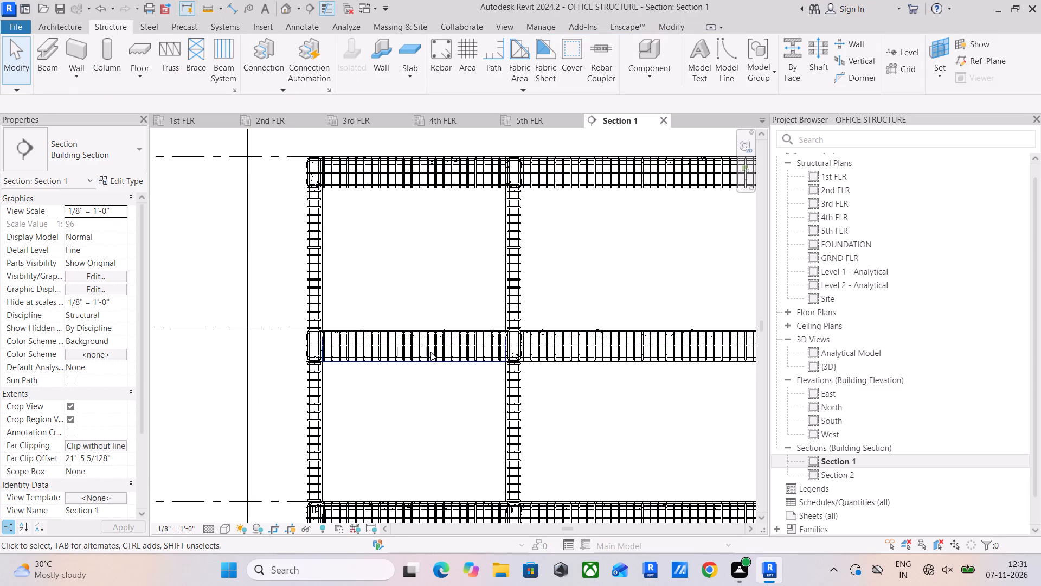
pyautogui.scroll(10, 405, 340)
pyautogui.scroll(-10, 407, 339)
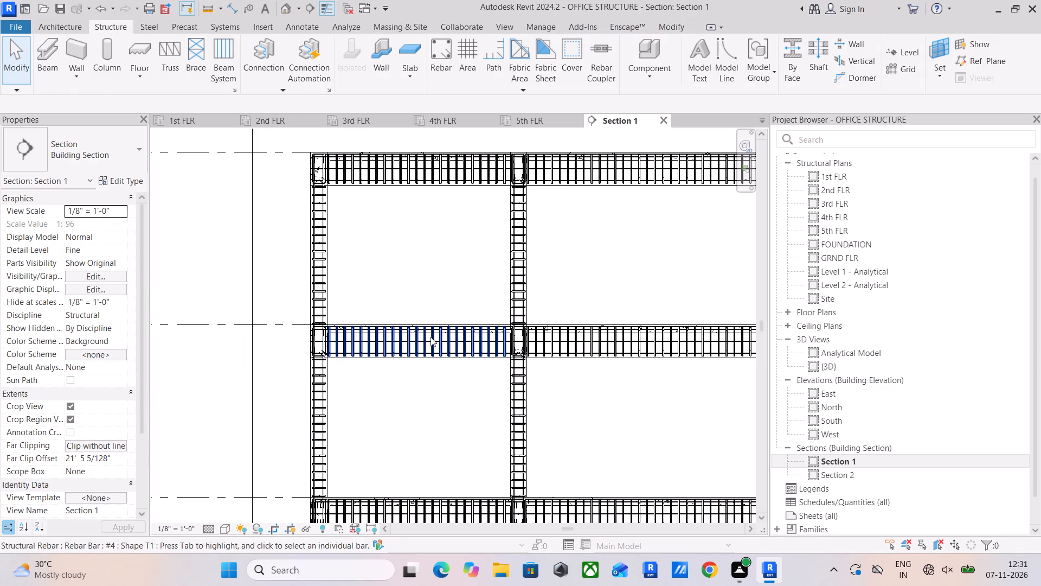
pyautogui.scroll(-5, 507, 332)
pyautogui.moveTo(528, 335); pyautogui.dragTo(341, 291, button='middle')
pyautogui.scroll(-3, 386, 301)
pyautogui.moveTo(410, 304); pyautogui.dragTo(447, 246, button='middle')
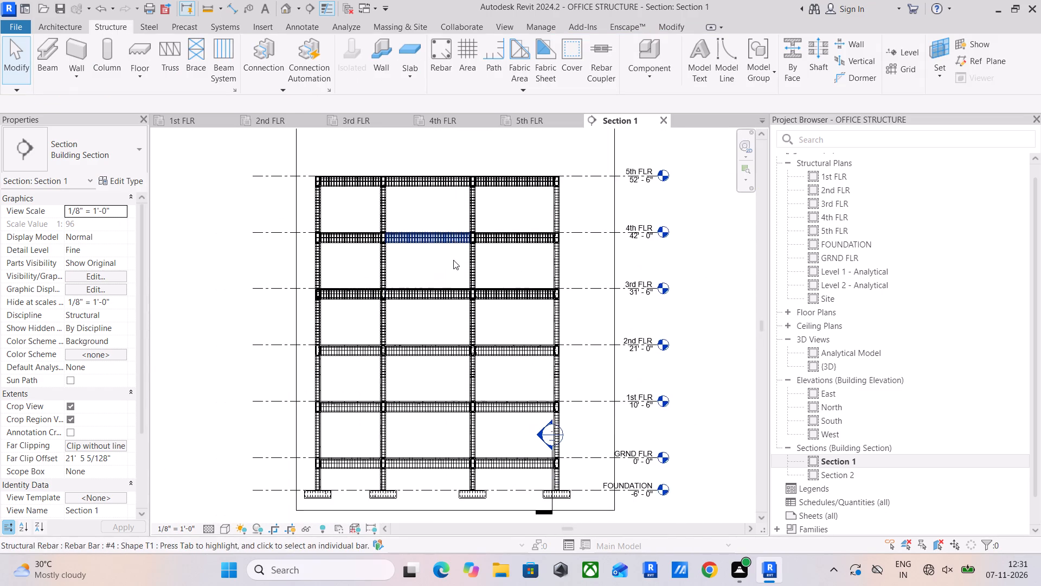
pyautogui.scroll(-1, 455, 266)
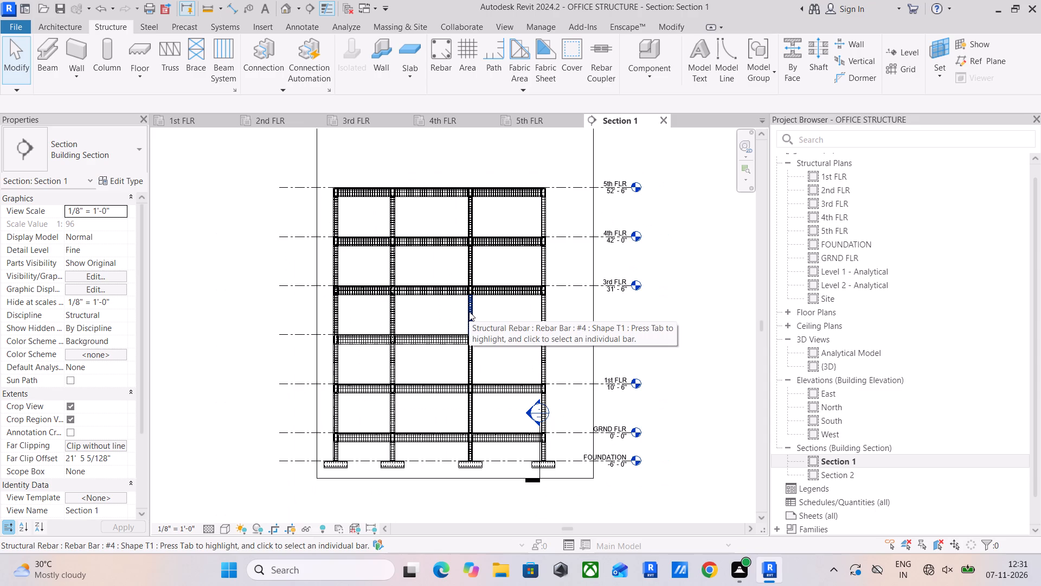
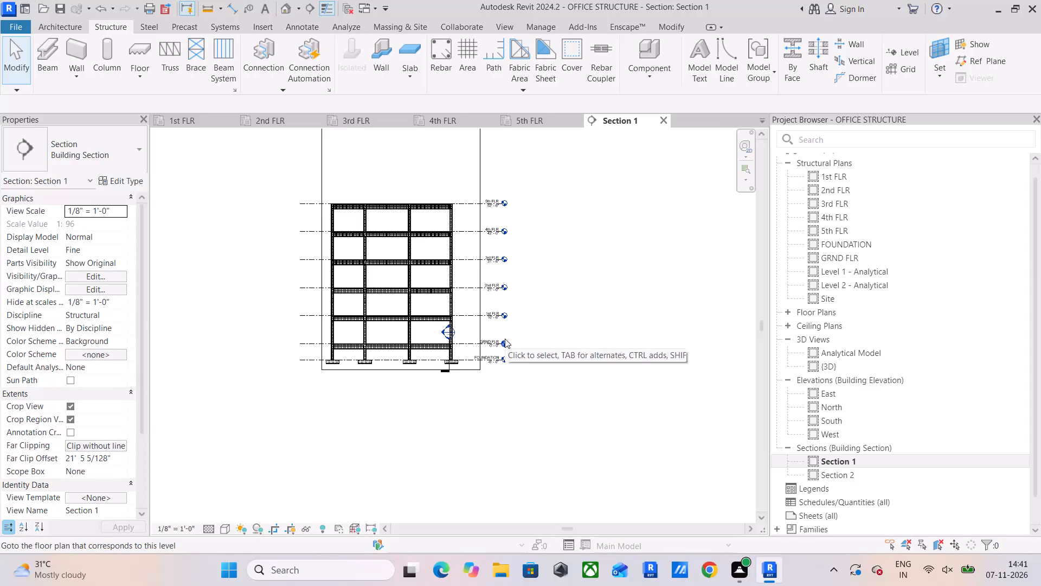
# Close the 1st FLR through 5th FLR plan views of OFFICE STRUCTURE and save the project.
pyautogui.click(575, 118)
pyautogui.click(575, 118)
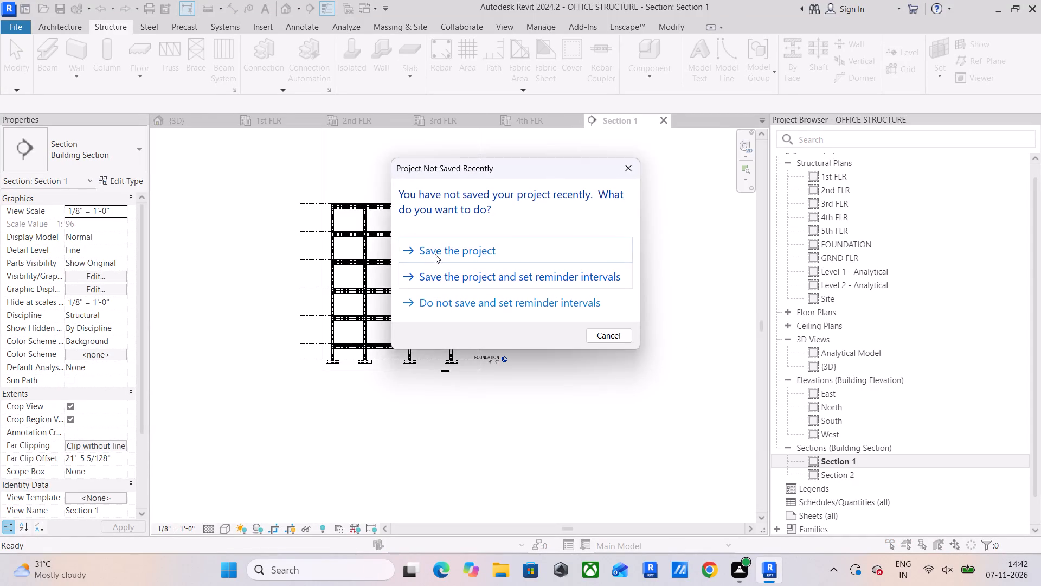
pyautogui.click(435, 253)
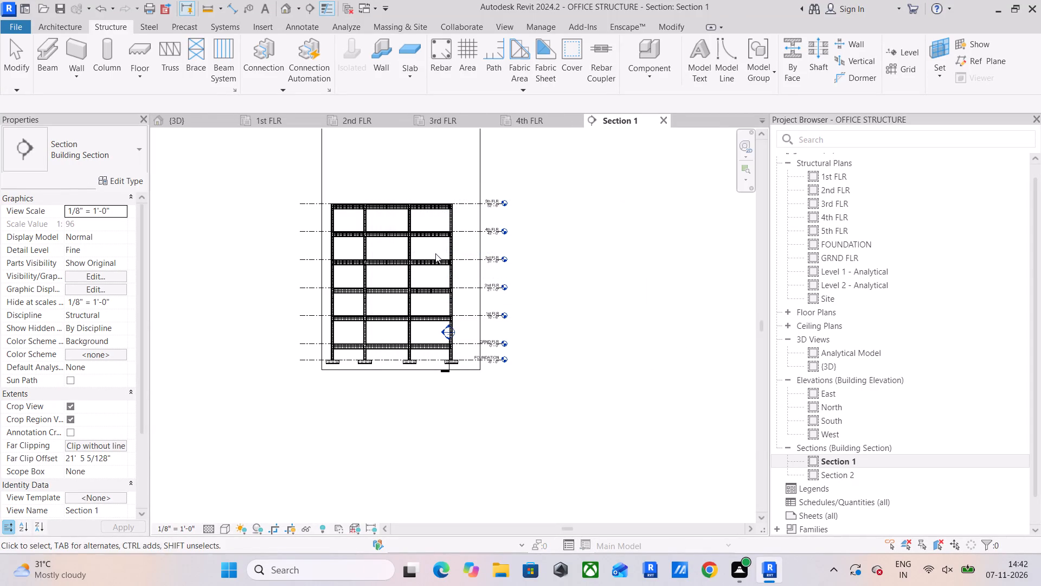
pyautogui.click(575, 118)
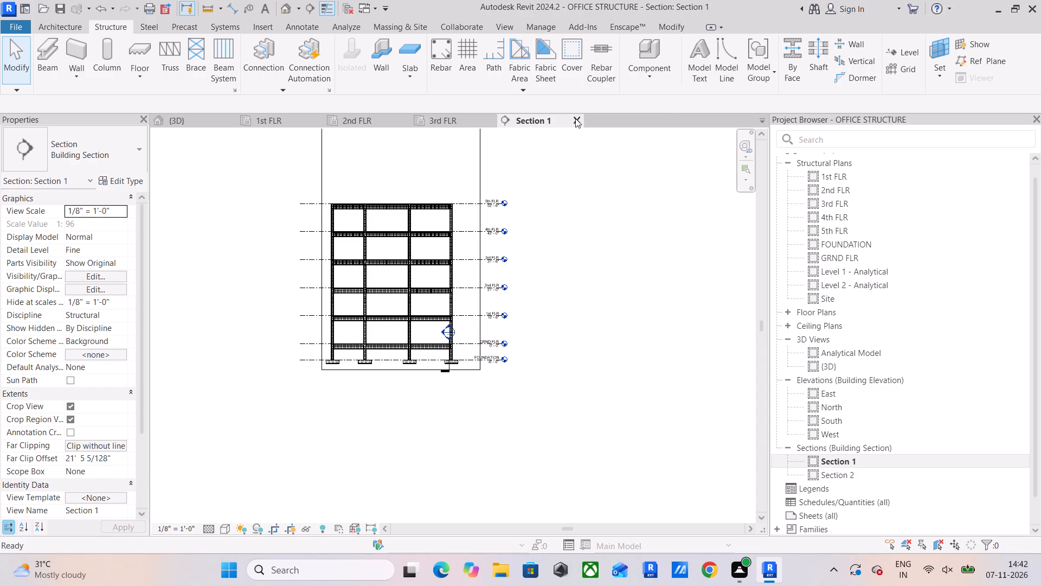
pyautogui.click(488, 118)
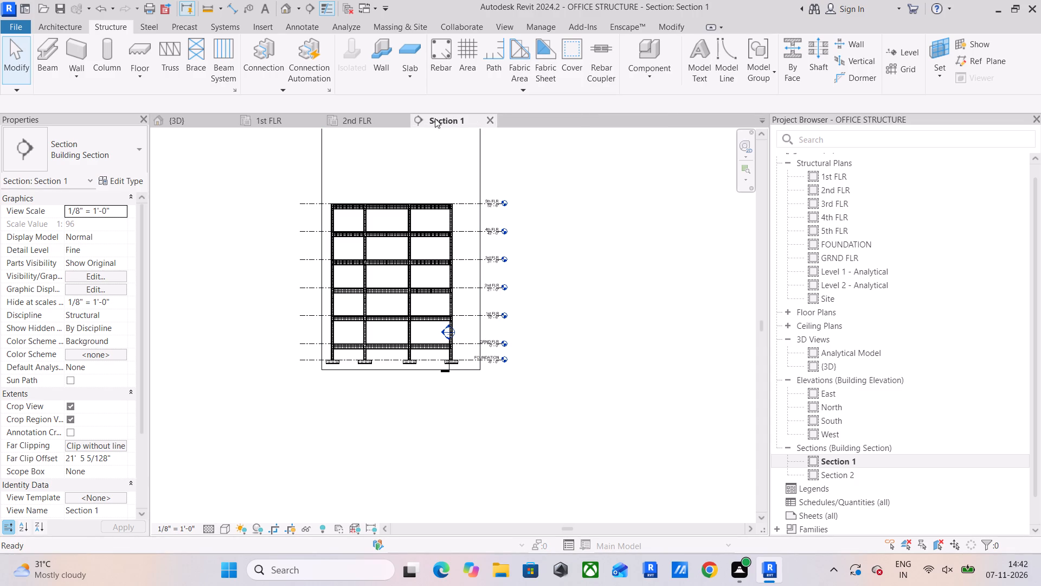
pyautogui.click(399, 118)
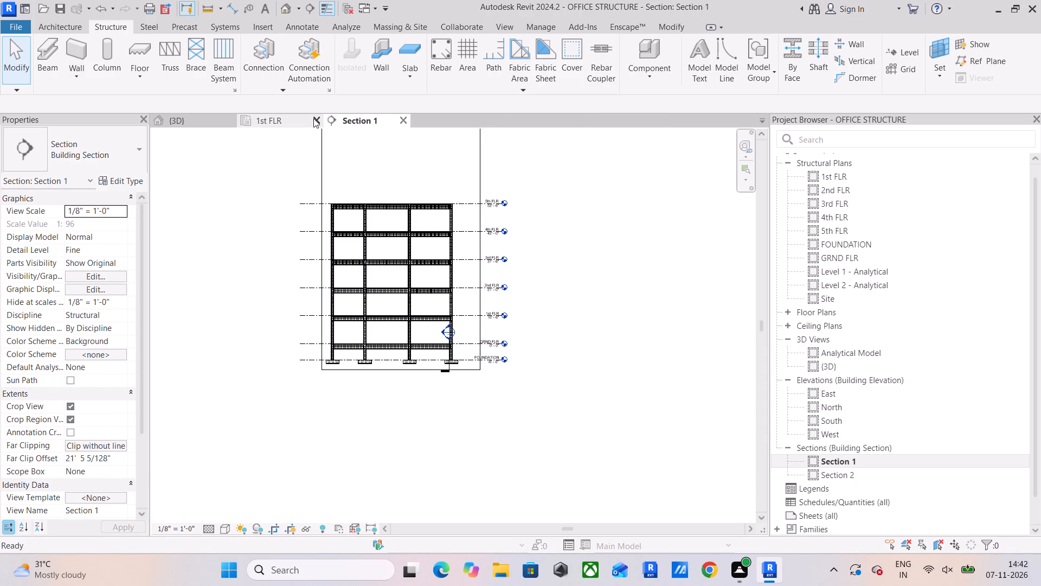
pyautogui.click(314, 118)
# Examine the building frame in Section 1 and the rebar, slabs and footings in the 3D view.
pyautogui.scroll(-4, 430, 257)
pyautogui.keyDown('shift'); pyautogui.moveTo(461, 254); pyautogui.dragTo(459, 260, button='middle'); pyautogui.keyUp('shift')
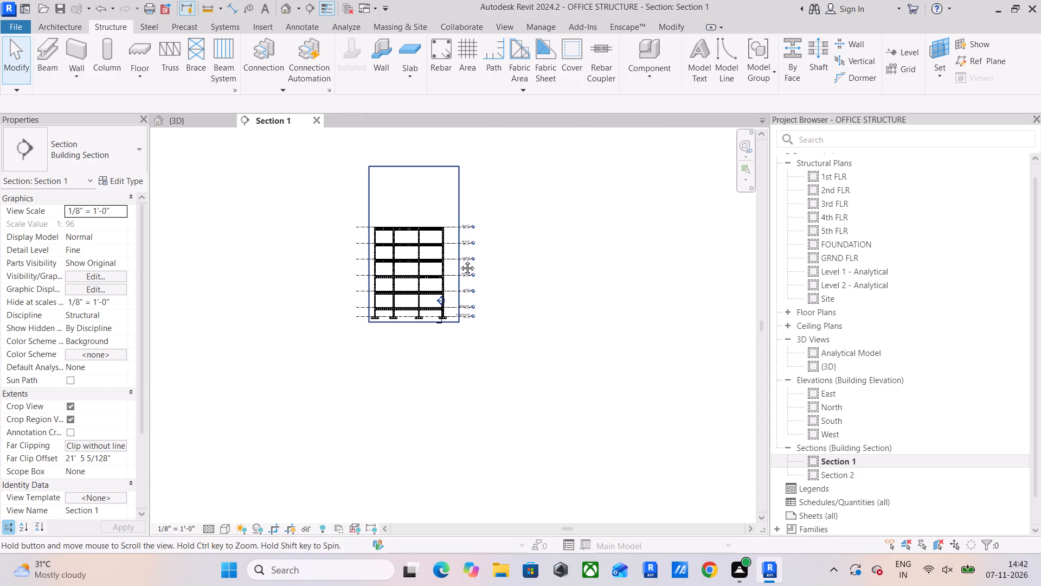
pyautogui.keyDown('shift'); pyautogui.moveTo(459, 260); pyautogui.dragTo(476, 286, button='middle'); pyautogui.keyUp('shift')
pyautogui.click(186, 119)
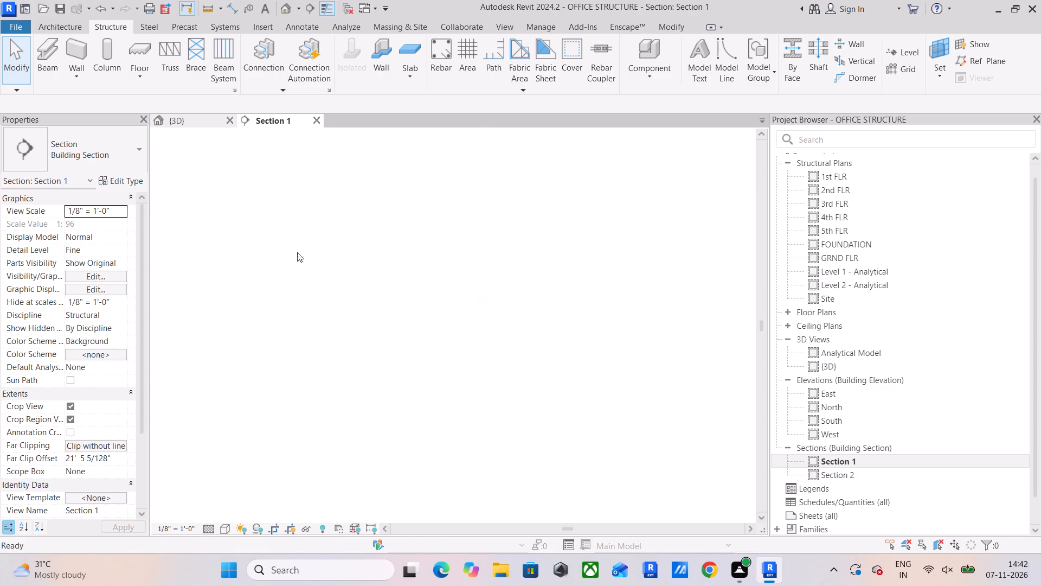
pyautogui.moveTo(426, 324); pyautogui.dragTo(463, 203, button='middle')
pyautogui.scroll(-2, 463, 243)
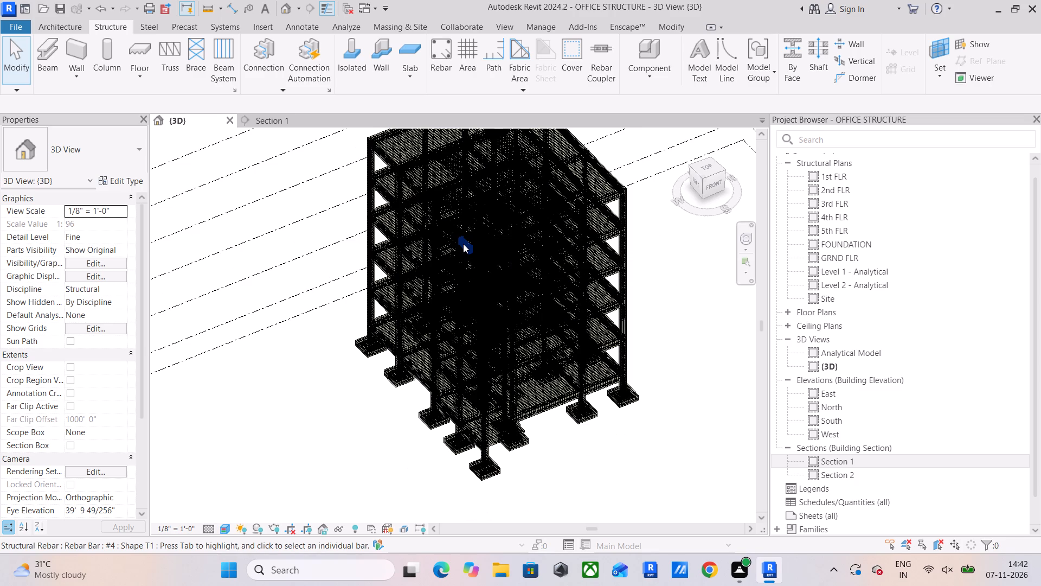
pyautogui.scroll(3, 473, 219)
pyautogui.moveTo(472, 219); pyautogui.dragTo(469, 233, button='middle')
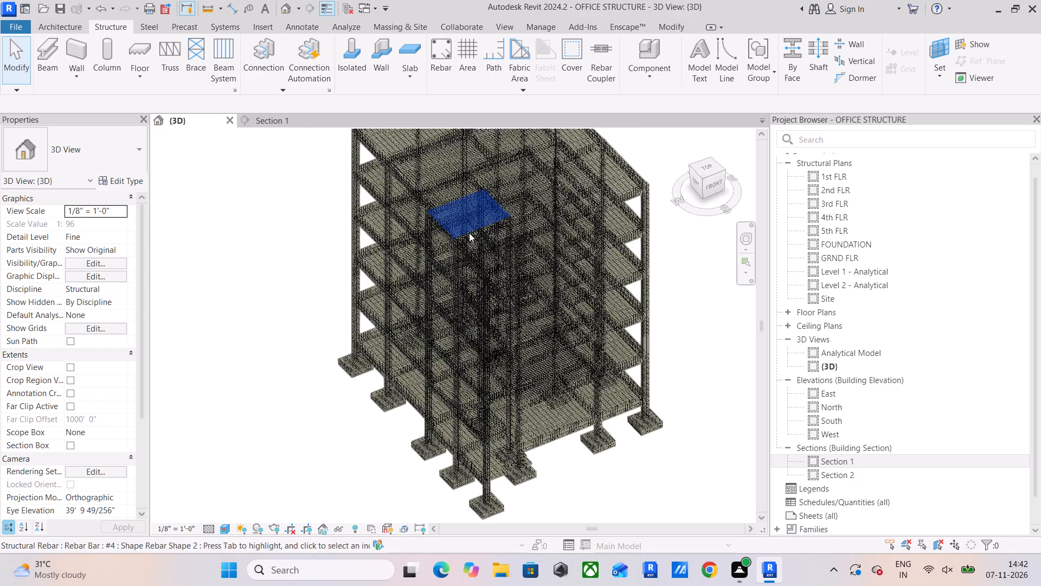
pyautogui.moveTo(469, 233); pyautogui.dragTo(465, 295, button='middle')
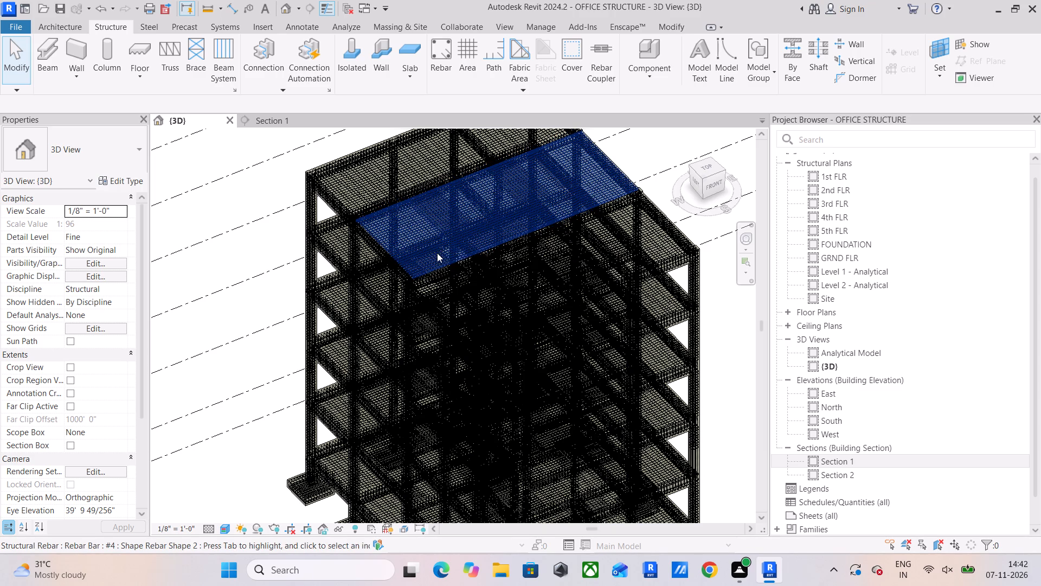
pyautogui.scroll(-2, 260, 231)
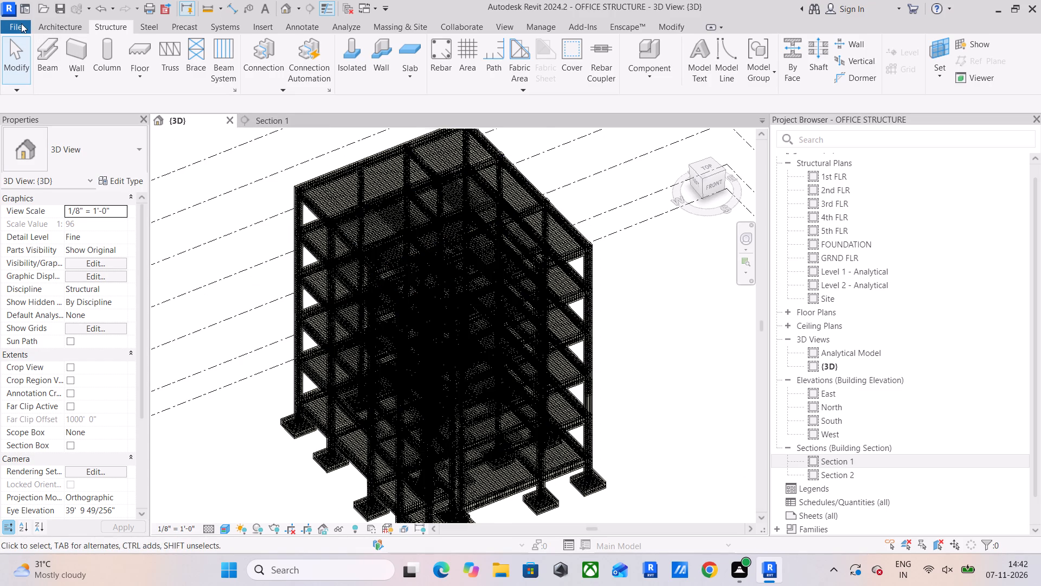
# Open the recent model "office building 1".
pyautogui.click(22, 5)
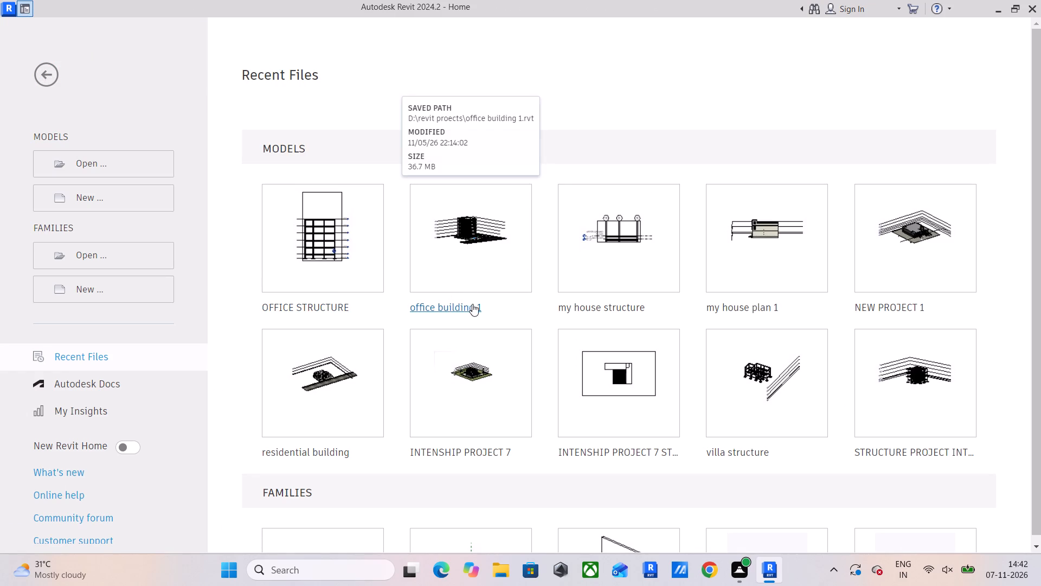
pyautogui.click(466, 265)
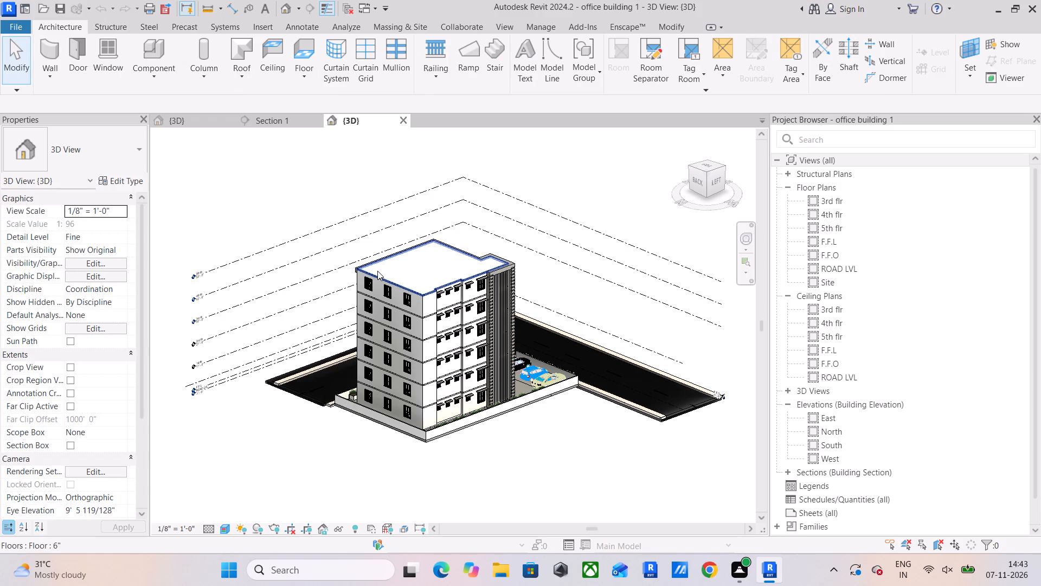
# Examine the office building's facades, windows and ground-floor entrance in the 3D view.
pyautogui.keyDown('shift'); pyautogui.moveTo(544, 329); pyautogui.dragTo(355, 342, button='middle'); pyautogui.keyUp('shift')
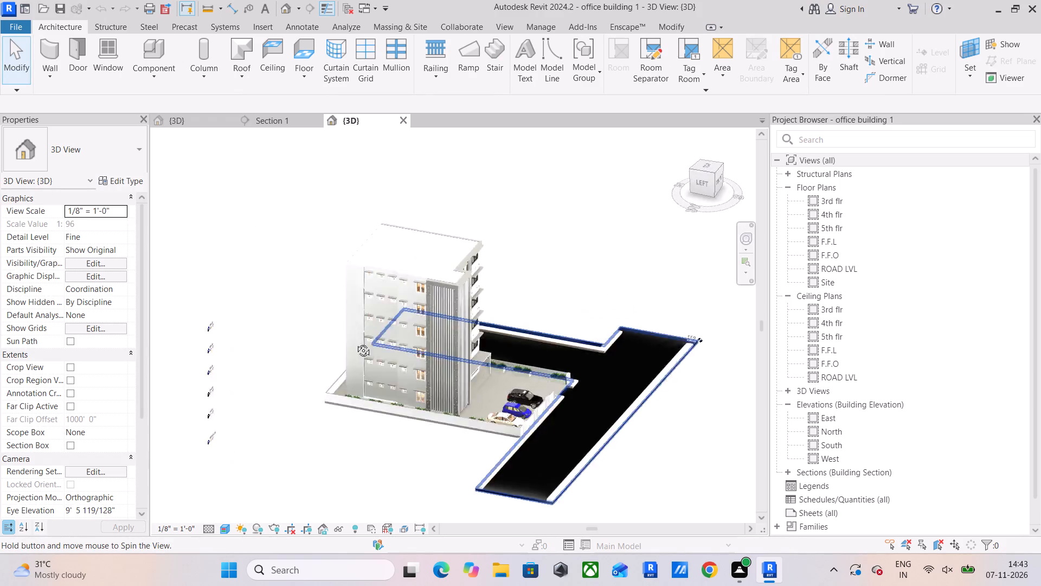
pyautogui.keyDown('shift'); pyautogui.moveTo(355, 342); pyautogui.dragTo(274, 325, button='middle'); pyautogui.keyUp('shift')
pyautogui.scroll(4, 442, 312)
pyautogui.keyDown('shift'); pyautogui.moveTo(526, 317); pyautogui.dragTo(465, 278, button='middle'); pyautogui.keyUp('shift')
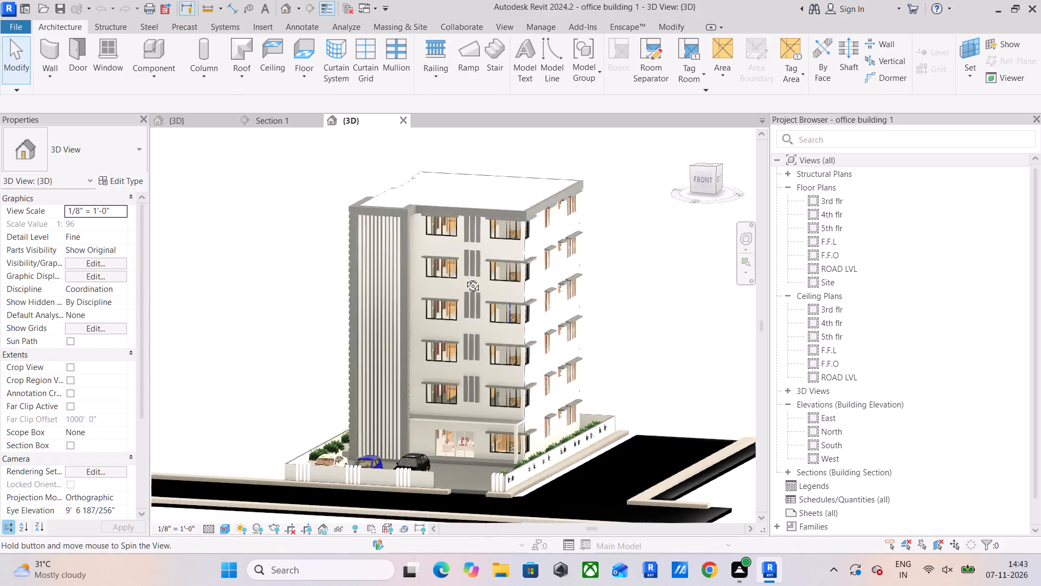
pyautogui.keyDown('shift'); pyautogui.moveTo(465, 278); pyautogui.dragTo(439, 283, button='middle'); pyautogui.keyUp('shift')
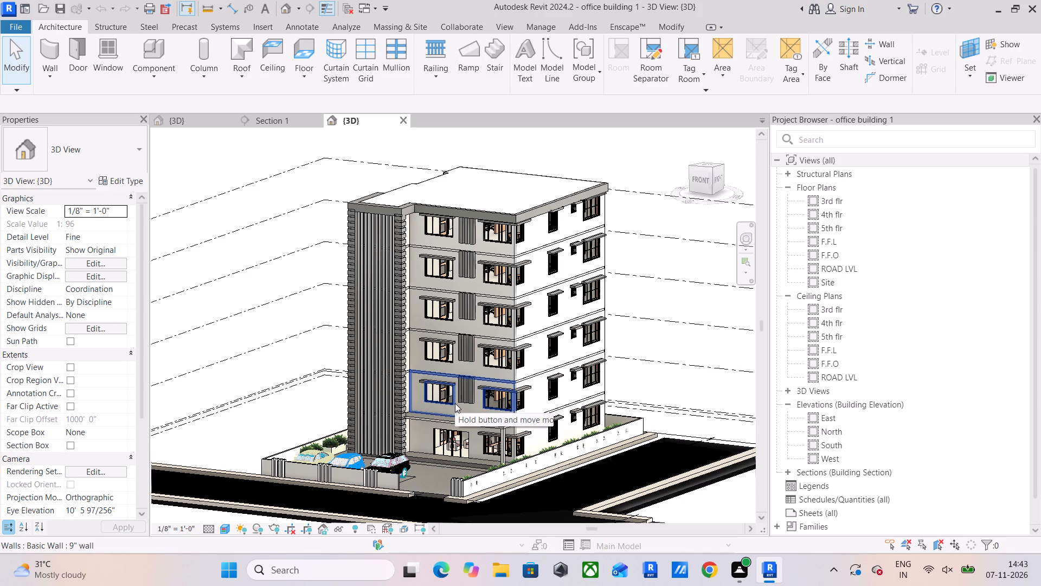
pyautogui.scroll(5, 429, 399)
pyautogui.moveTo(429, 399); pyautogui.dragTo(398, 252, button='middle')
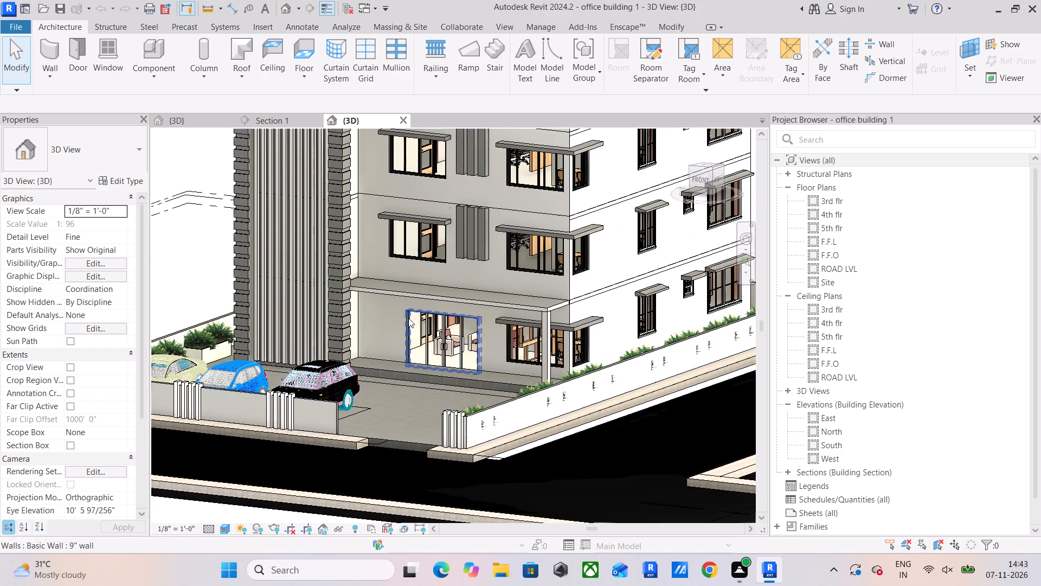
pyautogui.moveTo(397, 359); pyautogui.dragTo(479, 302, button='middle')
pyautogui.scroll(-3, 458, 335)
pyautogui.keyDown('shift'); pyautogui.moveTo(465, 351); pyautogui.dragTo(465, 342, button='middle'); pyautogui.keyUp('shift')
# Examine the parked cars, planting and front boundary wall with its vertical fins up close.
pyautogui.scroll(6, 390, 351)
pyautogui.moveTo(390, 355); pyautogui.dragTo(382, 429, button='middle')
pyautogui.scroll(6, 344, 372)
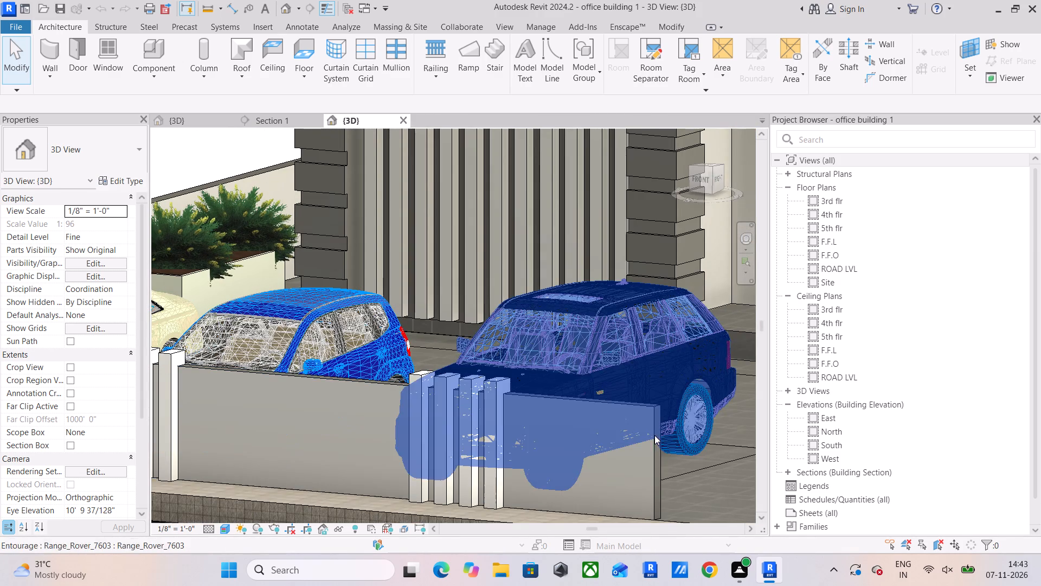
pyautogui.scroll(-5, 437, 403)
pyautogui.moveTo(480, 406); pyautogui.dragTo(519, 405, button='middle')
pyautogui.scroll(5, 484, 410)
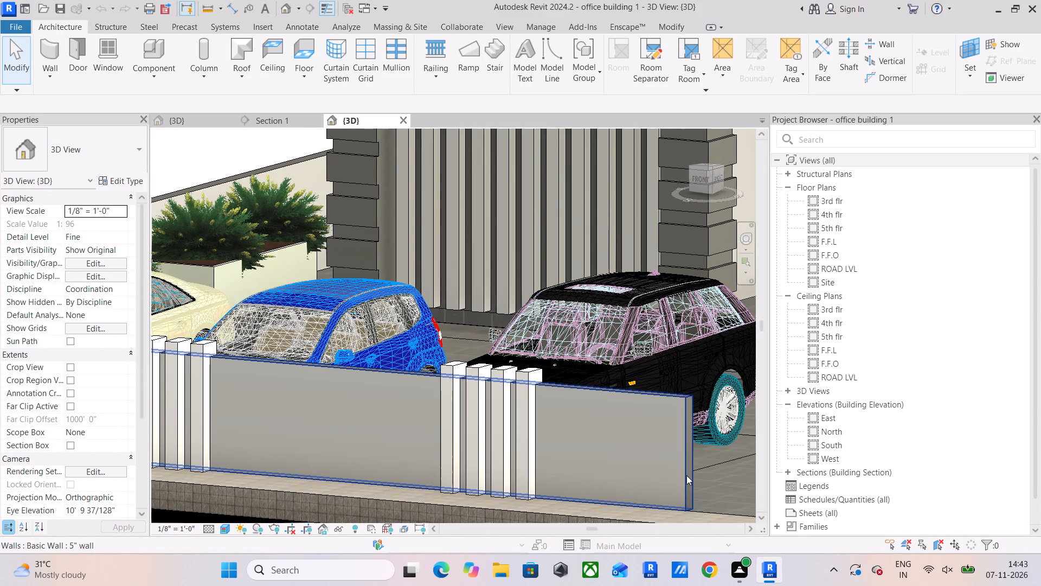
pyautogui.scroll(-3, 466, 436)
pyautogui.moveTo(477, 435); pyautogui.dragTo(617, 457, button='middle')
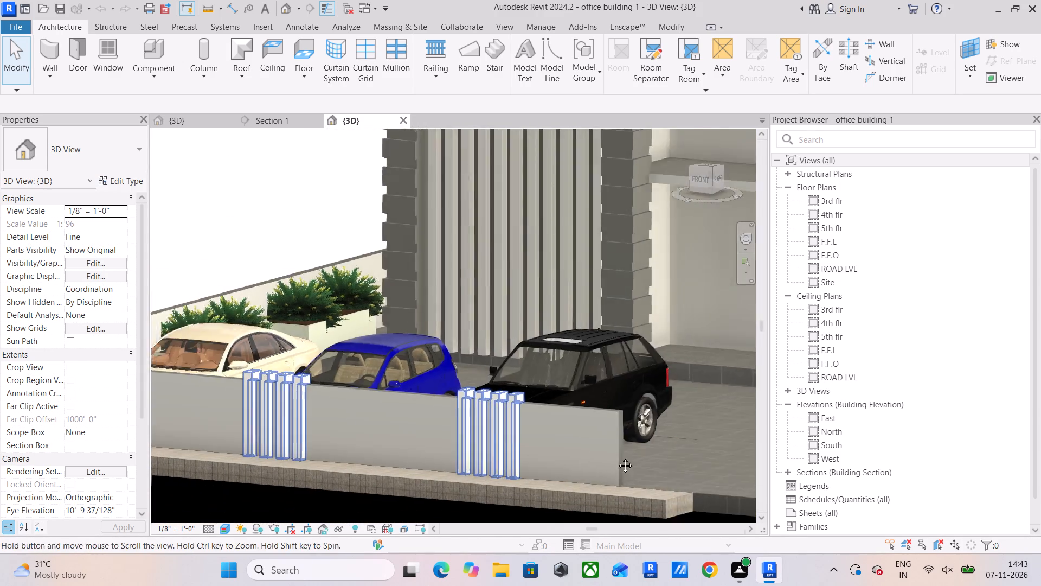
pyautogui.moveTo(617, 457); pyautogui.dragTo(735, 458, button='middle')
pyautogui.moveTo(606, 457); pyautogui.dragTo(606, 448, button='middle')
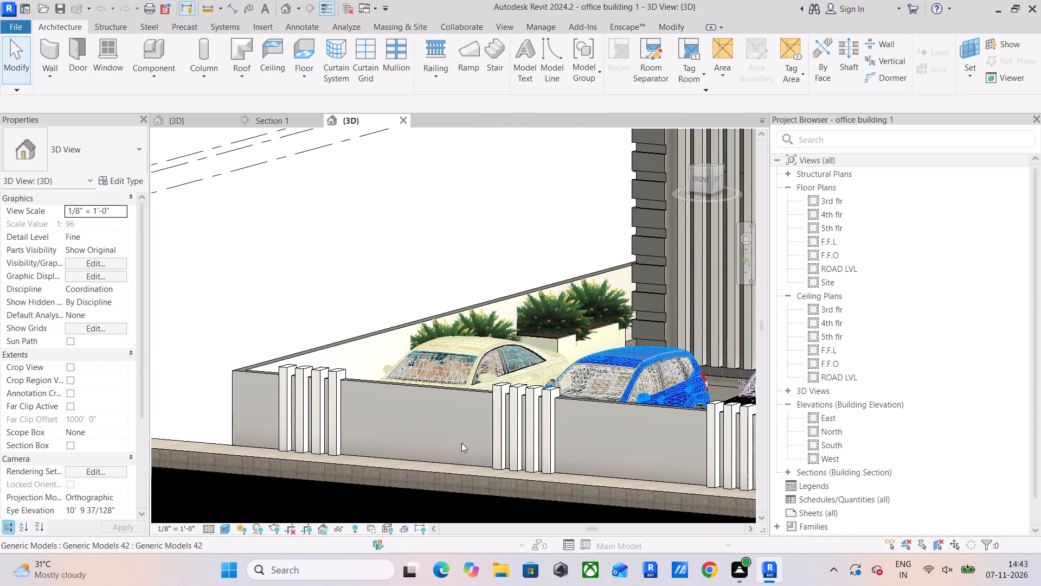
pyautogui.scroll(-5, 404, 443)
pyautogui.moveTo(409, 443); pyautogui.dragTo(523, 411, button='middle')
pyautogui.scroll(-2, 523, 412)
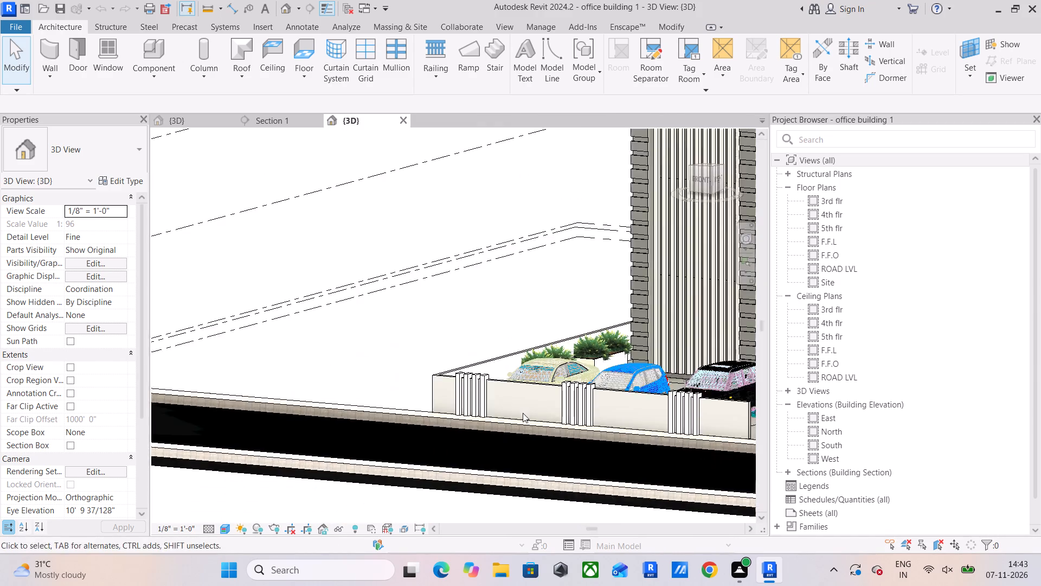
pyautogui.scroll(-2, 523, 413)
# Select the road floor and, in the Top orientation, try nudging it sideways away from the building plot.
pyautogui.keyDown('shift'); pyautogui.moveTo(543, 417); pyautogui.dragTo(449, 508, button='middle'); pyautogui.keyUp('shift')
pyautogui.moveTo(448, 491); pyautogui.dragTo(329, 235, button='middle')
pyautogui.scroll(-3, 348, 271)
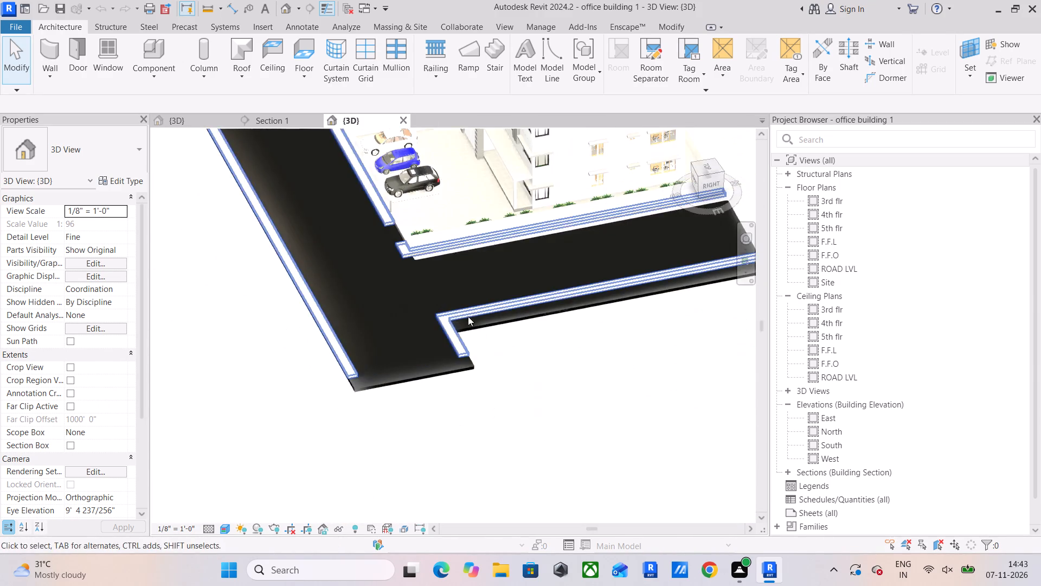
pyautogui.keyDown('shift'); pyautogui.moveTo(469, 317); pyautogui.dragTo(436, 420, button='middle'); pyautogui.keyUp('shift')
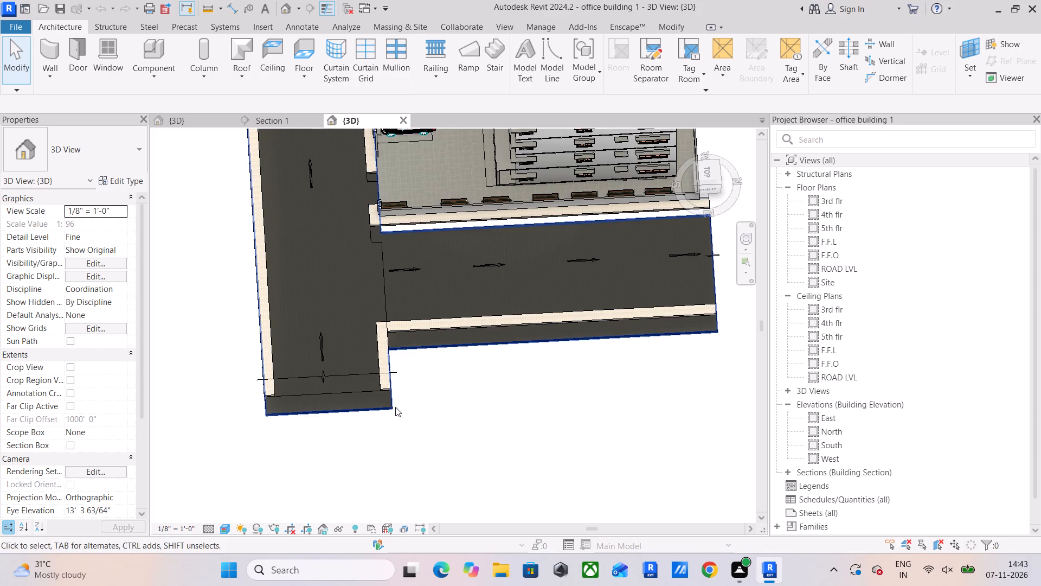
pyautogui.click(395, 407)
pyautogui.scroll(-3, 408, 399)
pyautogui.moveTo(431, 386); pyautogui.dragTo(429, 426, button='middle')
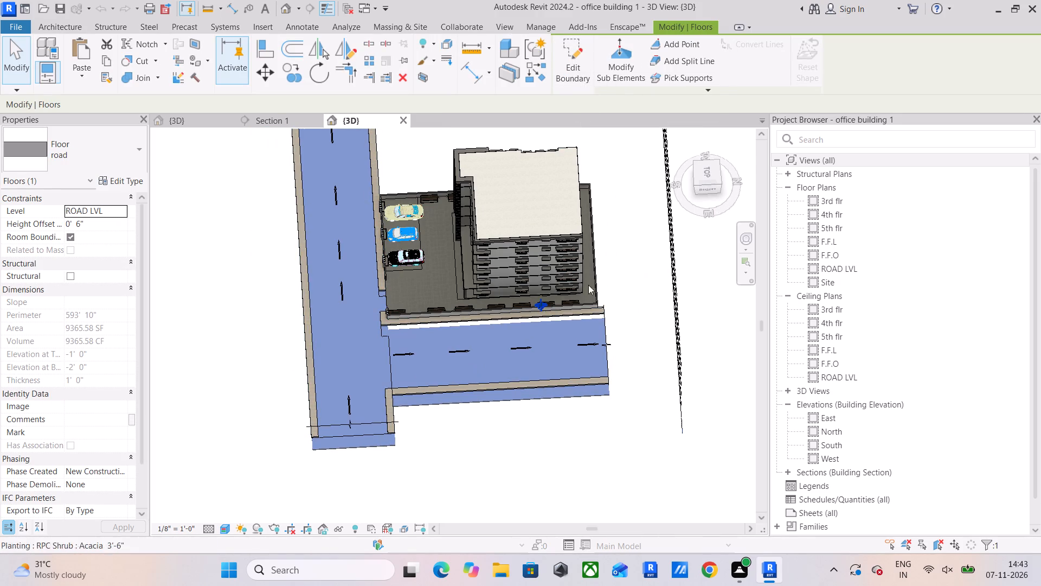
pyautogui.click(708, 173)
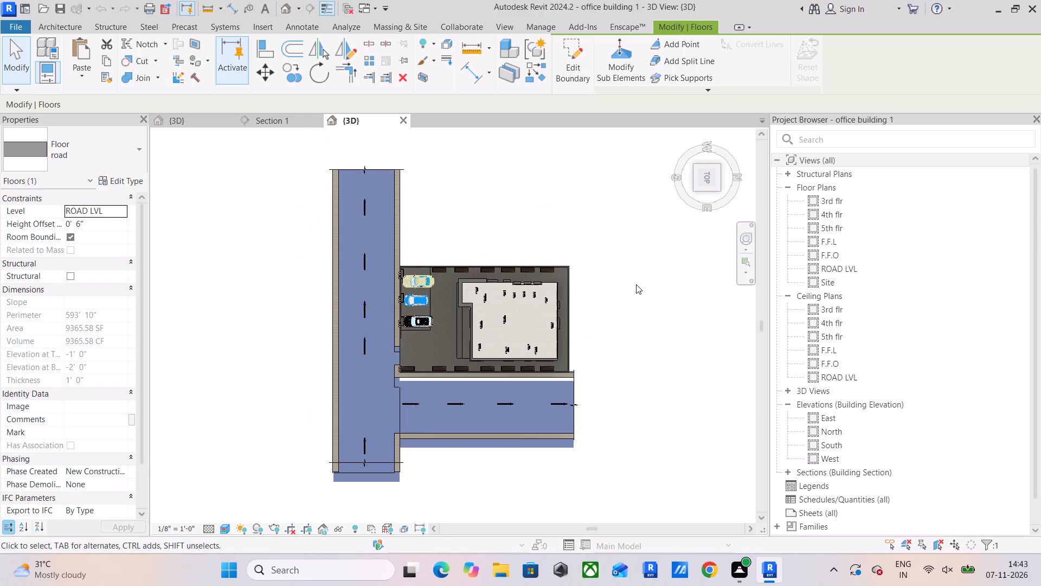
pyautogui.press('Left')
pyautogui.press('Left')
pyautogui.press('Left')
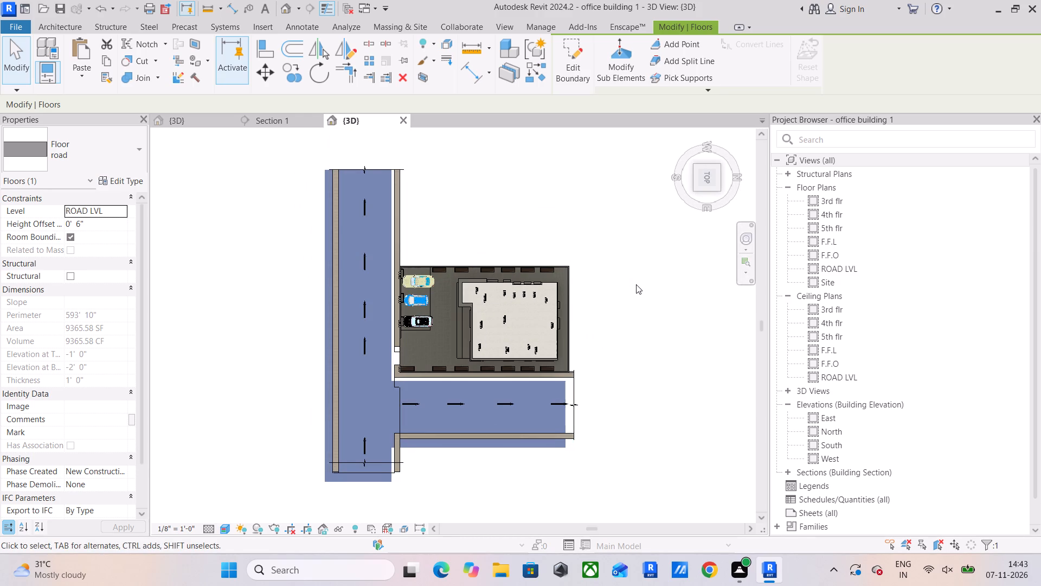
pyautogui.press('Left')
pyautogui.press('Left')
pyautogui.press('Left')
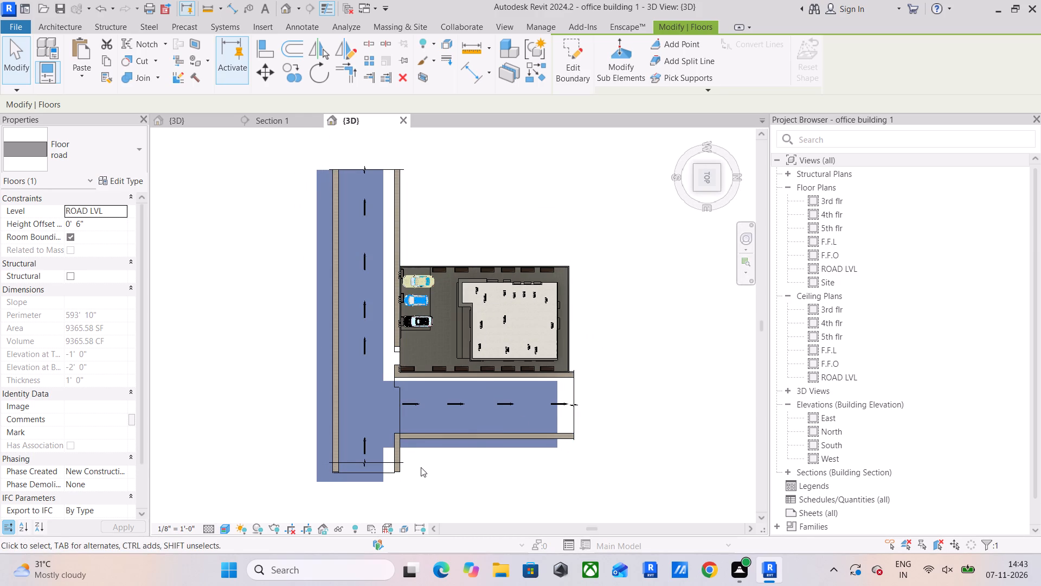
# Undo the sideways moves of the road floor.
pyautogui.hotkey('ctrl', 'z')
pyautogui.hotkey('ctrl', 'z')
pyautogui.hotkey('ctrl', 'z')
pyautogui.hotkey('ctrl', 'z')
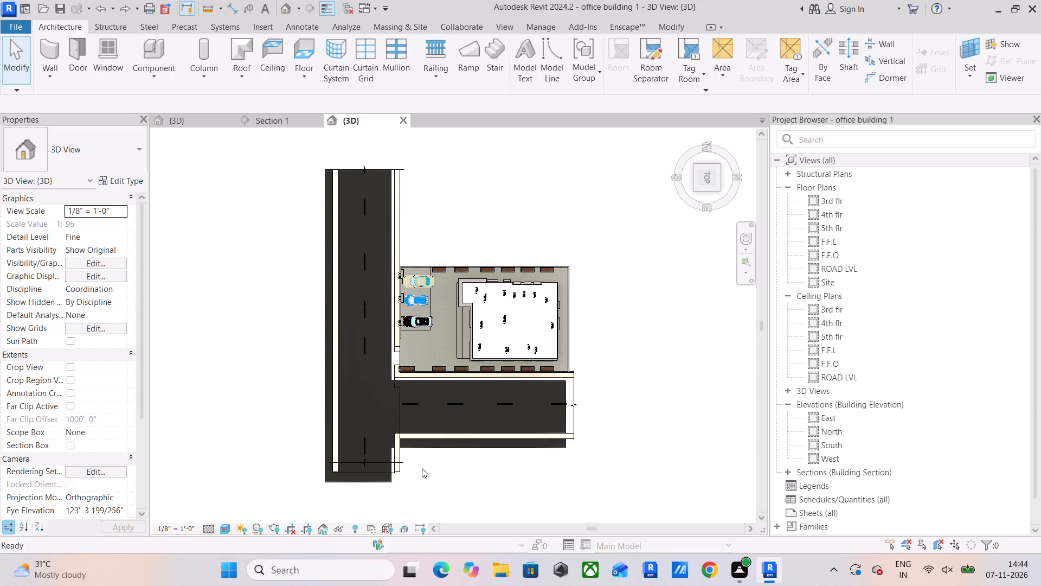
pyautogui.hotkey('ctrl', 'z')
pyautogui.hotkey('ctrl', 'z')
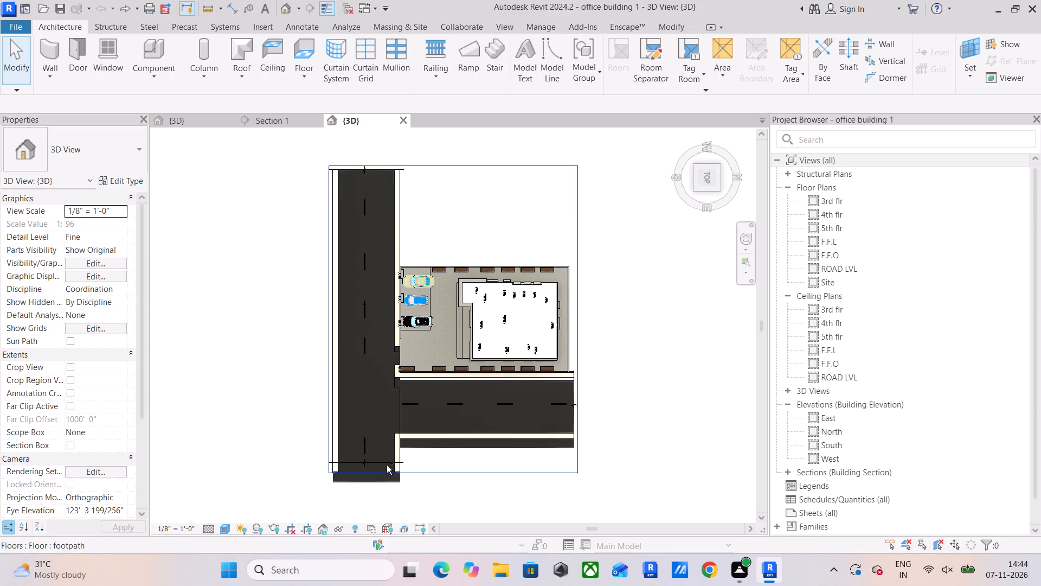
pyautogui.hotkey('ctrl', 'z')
# Select the footpath and road floors together and nudge them sideways away from the building plot in the top view.
pyautogui.click(395, 458)
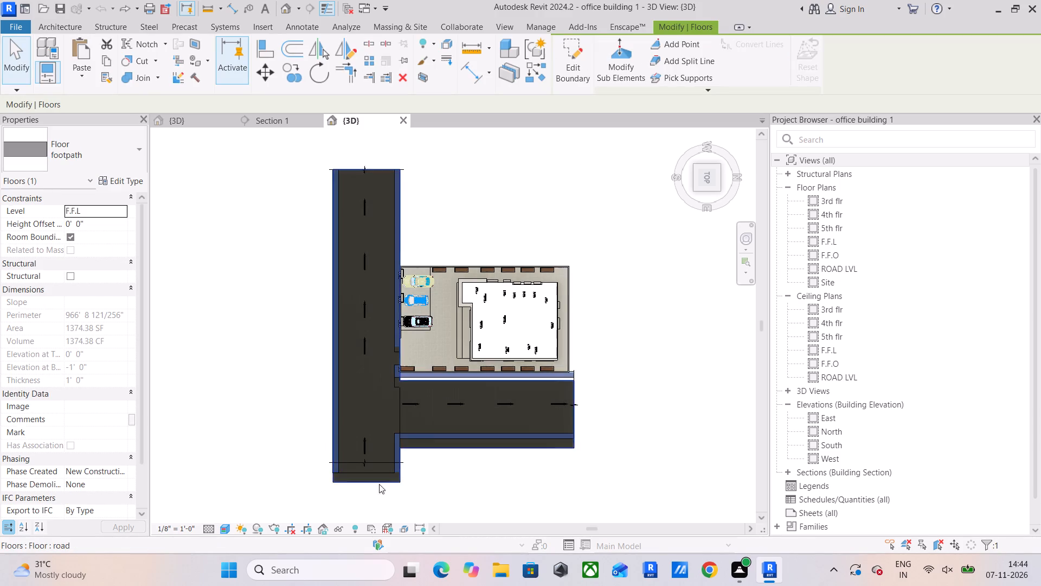
pyautogui.scroll(5, 377, 480)
pyautogui.keyDown('ctrl'); pyautogui.click(376, 486); pyautogui.keyUp('ctrl')
pyautogui.scroll(-5, 486, 435)
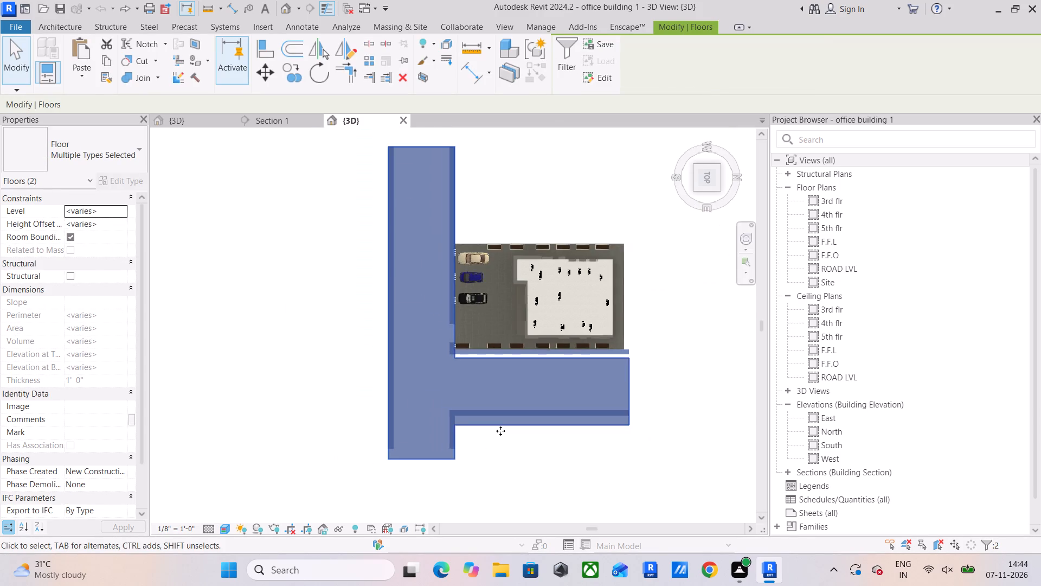
pyautogui.press('Left')
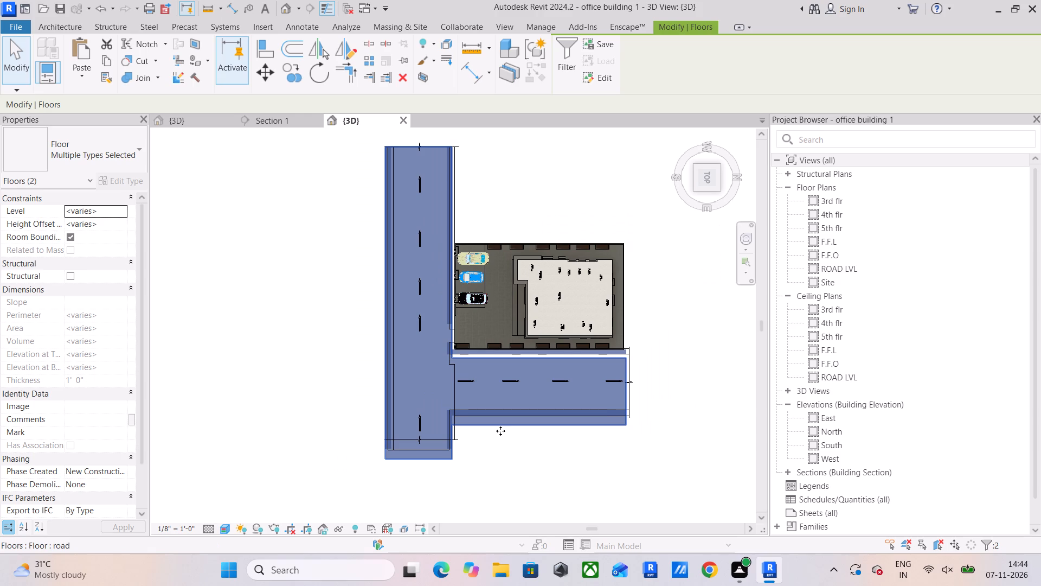
pyautogui.press('Left')
pyautogui.press('Left')
pyautogui.press('Left')
pyautogui.press('Left')
pyautogui.press('Left')
pyautogui.press('Left')
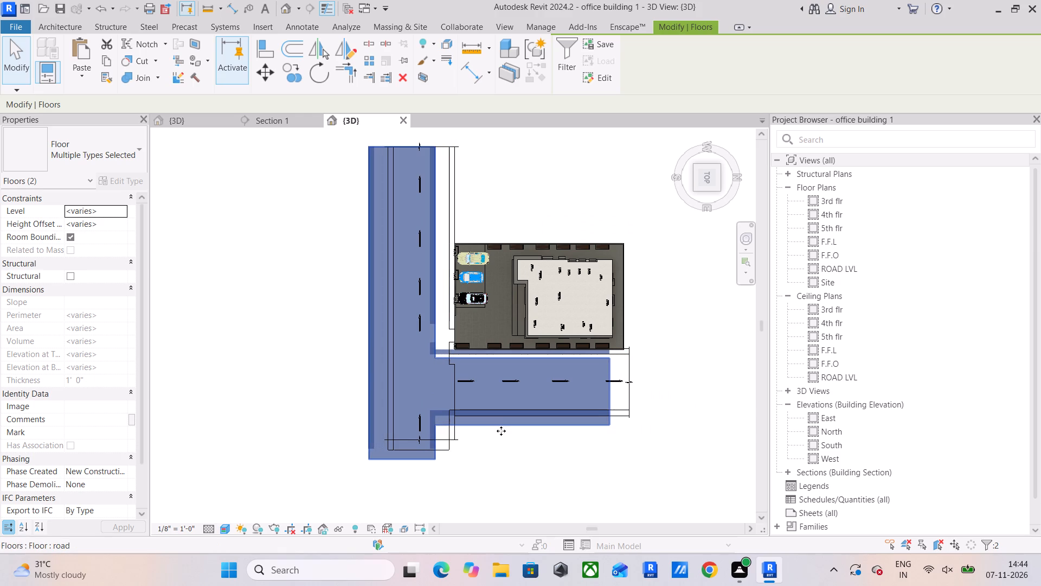
pyautogui.press('Left')
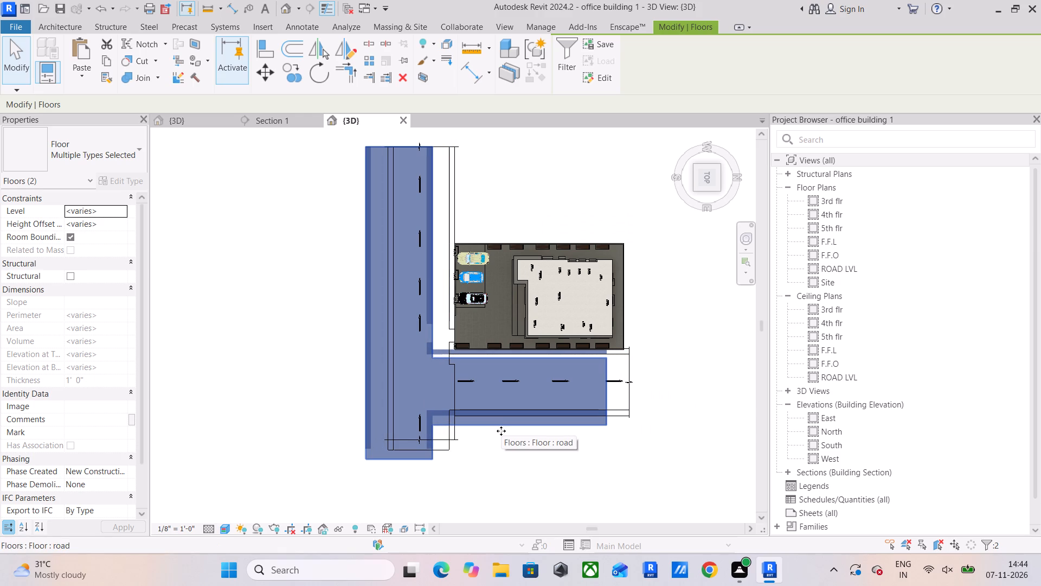
# Nudge the selected road and footpath floors one increment back toward the building plot and clear the selection.
pyautogui.press('Right')
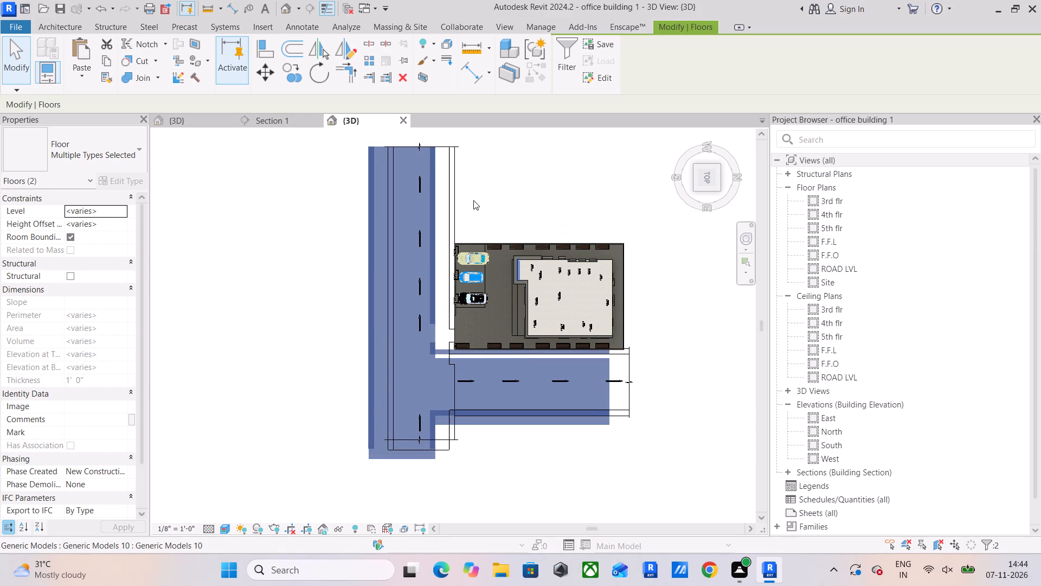
pyautogui.press('Escape')
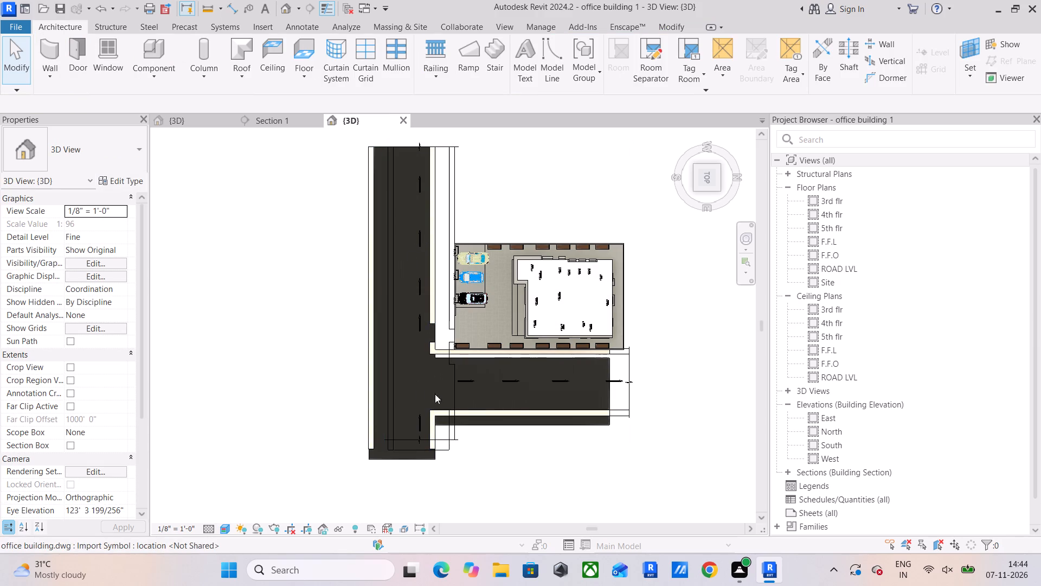
# Open the footpath floor's boundary for editing and orient the 3D view to Top.
pyautogui.scroll(-1, 428, 379)
pyautogui.keyDown('shift'); pyautogui.moveTo(429, 389); pyautogui.dragTo(537, 156, button='middle'); pyautogui.keyUp('shift')
pyautogui.scroll(5, 571, 449)
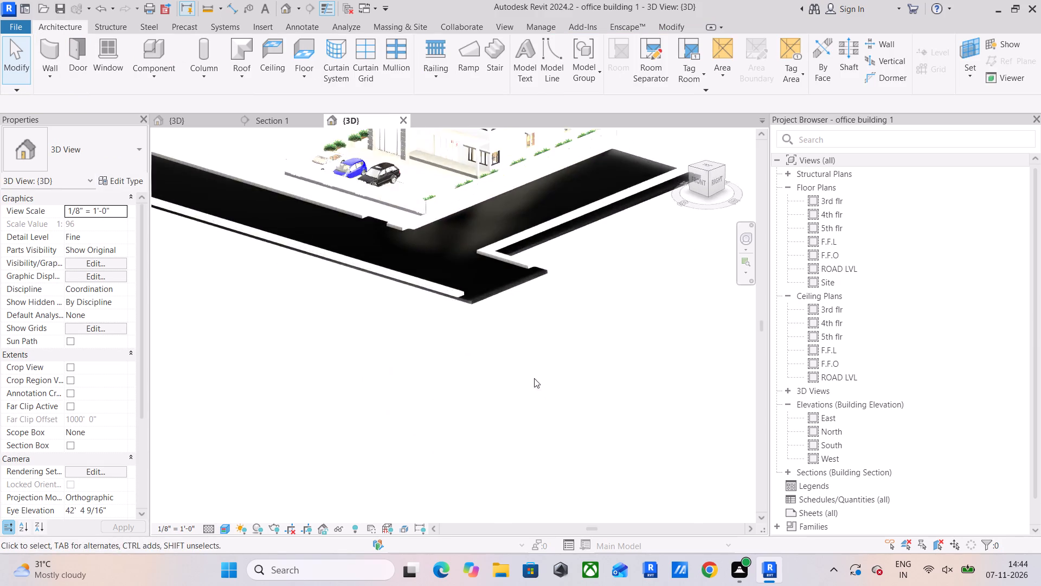
pyautogui.scroll(5, 486, 265)
pyautogui.click(510, 316)
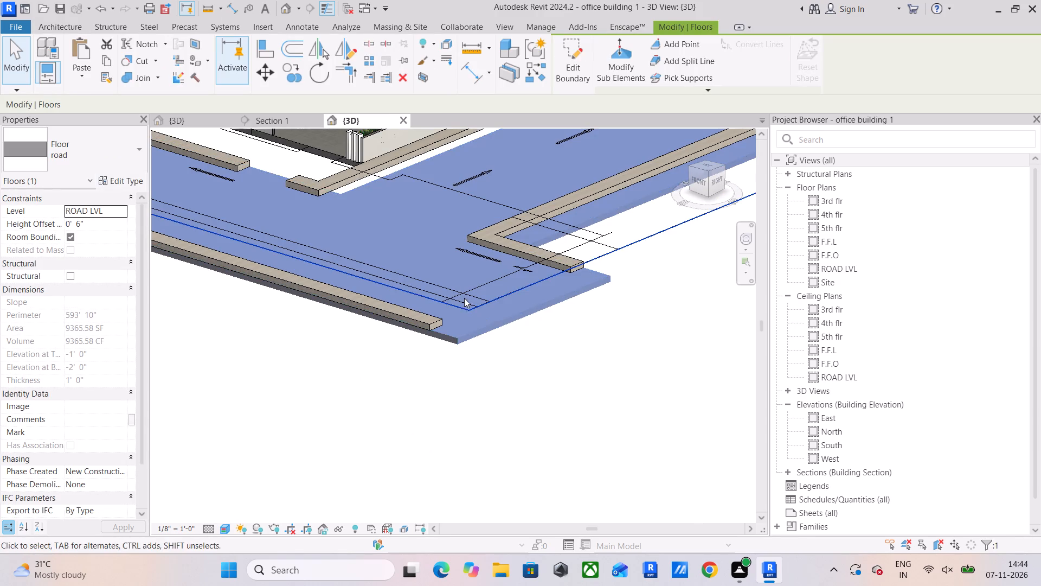
pyautogui.moveTo(464, 298); pyautogui.dragTo(695, 393, button='middle')
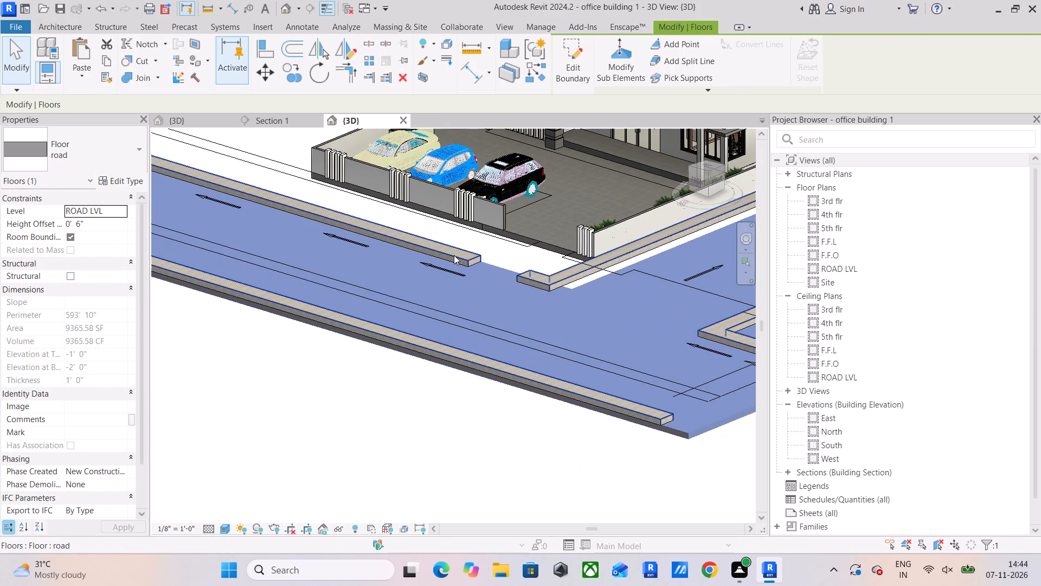
pyautogui.click(454, 255)
pyautogui.click(568, 57)
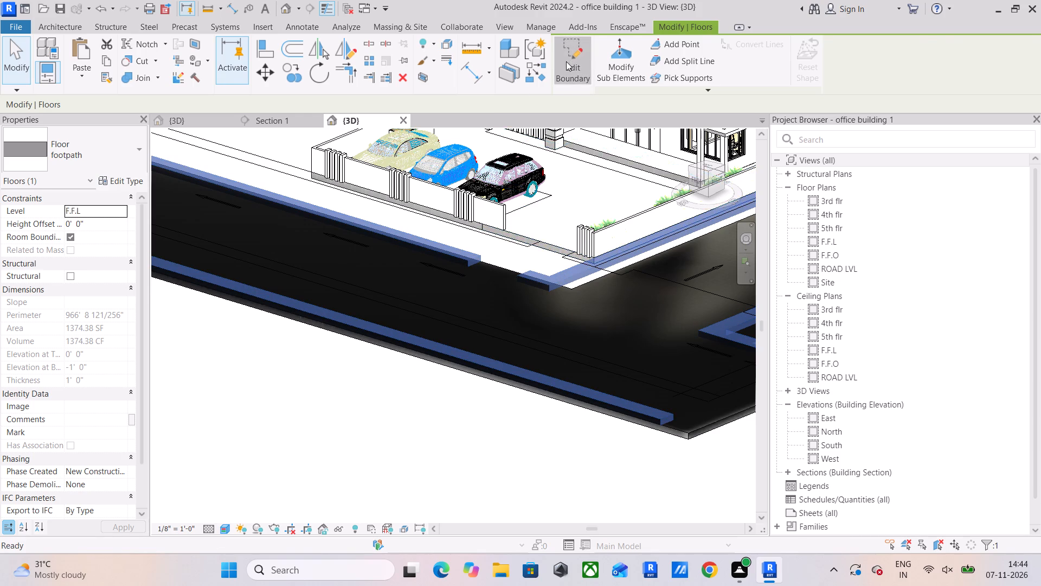
pyautogui.click(706, 164)
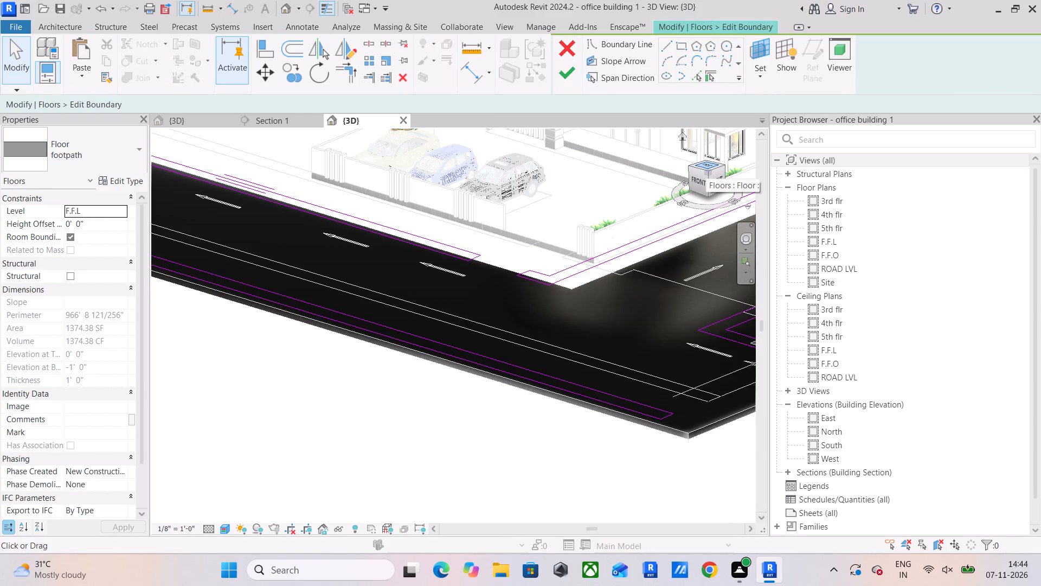
# Move the plot-side boundary line of the long front footpath strip up to the building's front boundary wall.
pyautogui.scroll(6, 571, 319)
pyautogui.moveTo(551, 337); pyautogui.dragTo(601, 191, button='middle')
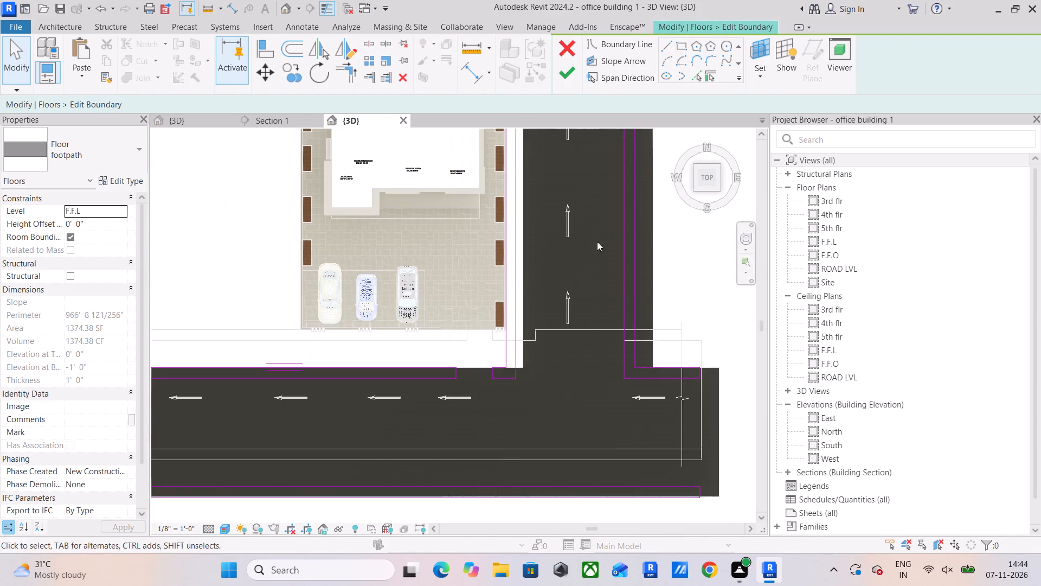
pyautogui.moveTo(589, 278); pyautogui.dragTo(652, 235, button='middle')
pyautogui.scroll(5, 524, 346)
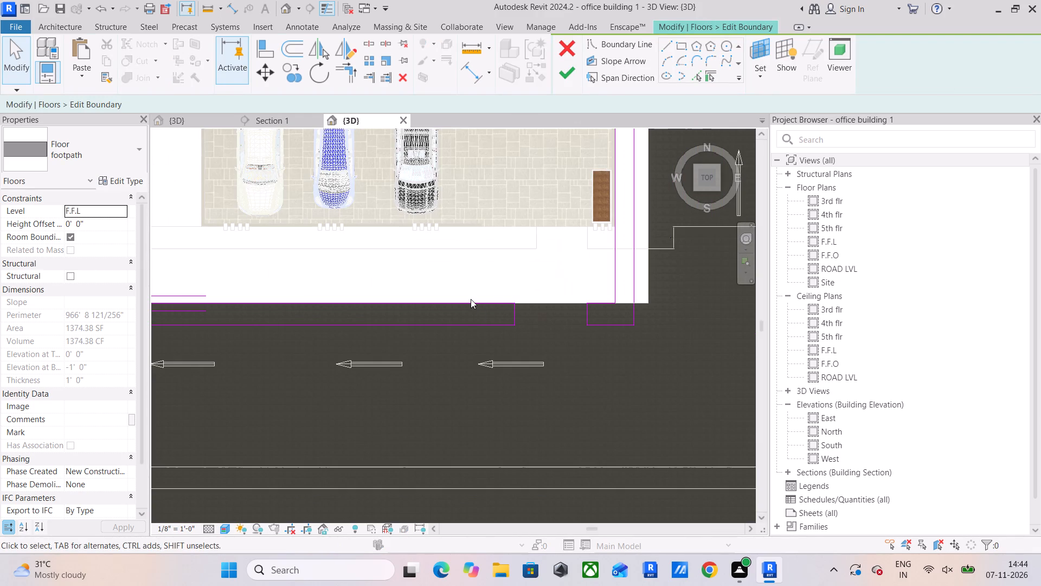
pyautogui.scroll(8, 457, 303)
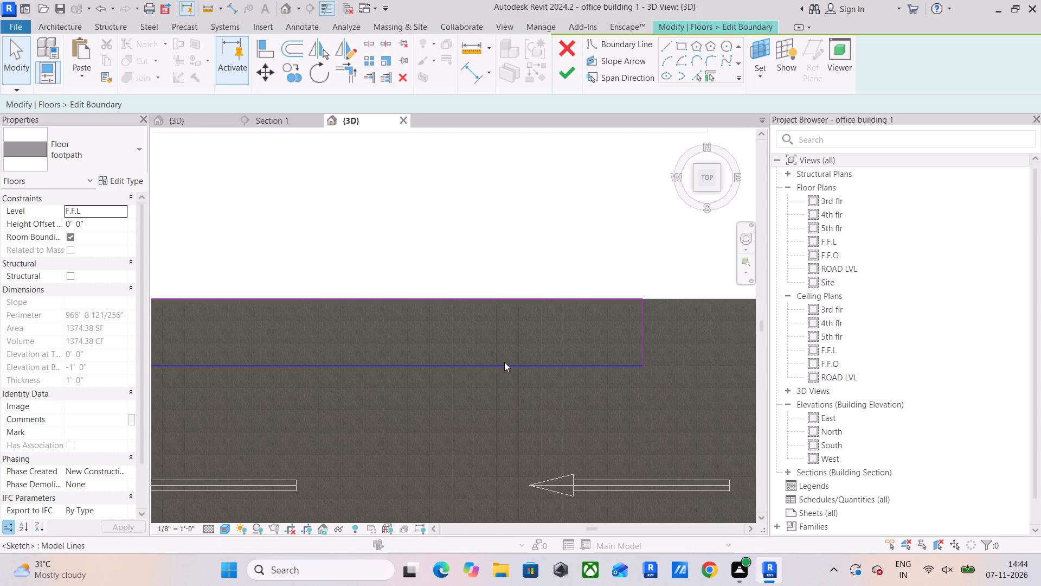
pyautogui.click(505, 362)
pyautogui.click(570, 299)
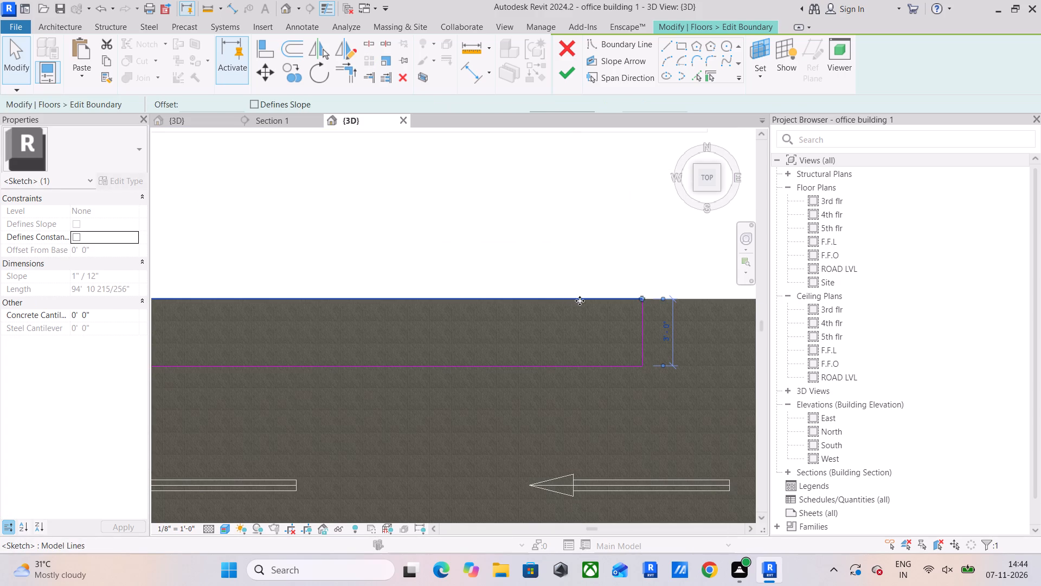
pyautogui.scroll(-6, 518, 291)
pyautogui.moveTo(465, 295); pyautogui.dragTo(478, 226)
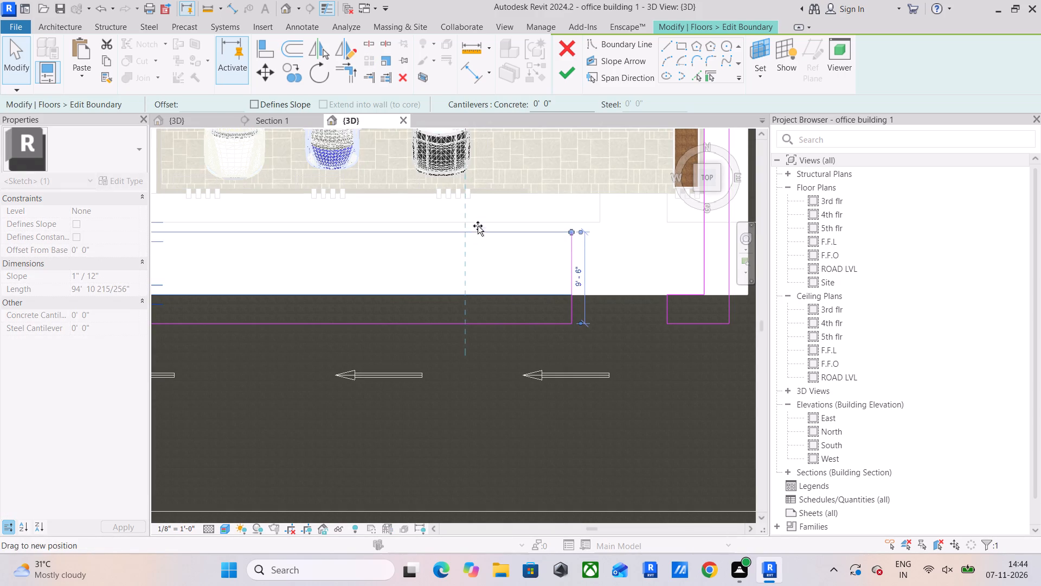
pyautogui.moveTo(478, 226); pyautogui.dragTo(485, 200)
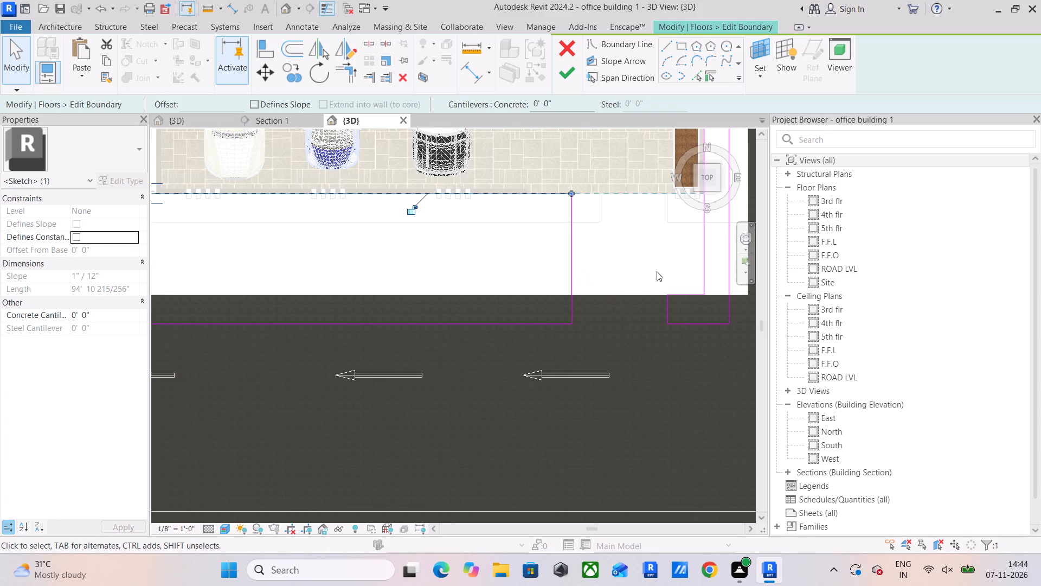
# Extend the short footpath piece beside the entrance up to the front boundary wall, about 13' 6" deep, and finish the footpath boundary edit.
pyautogui.click(680, 296)
pyautogui.moveTo(681, 295); pyautogui.dragTo(683, 258)
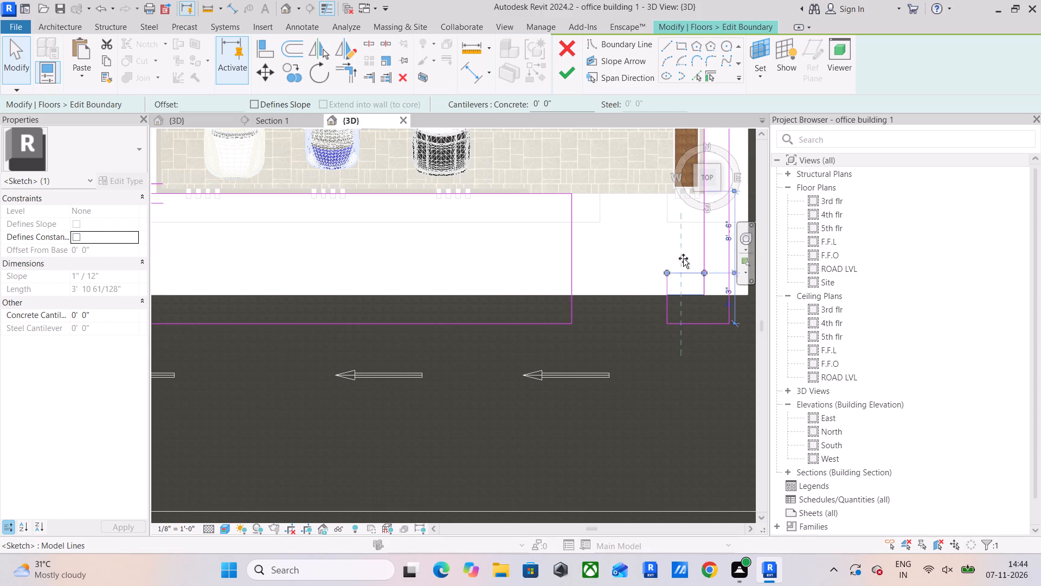
pyautogui.moveTo(683, 258); pyautogui.dragTo(683, 196)
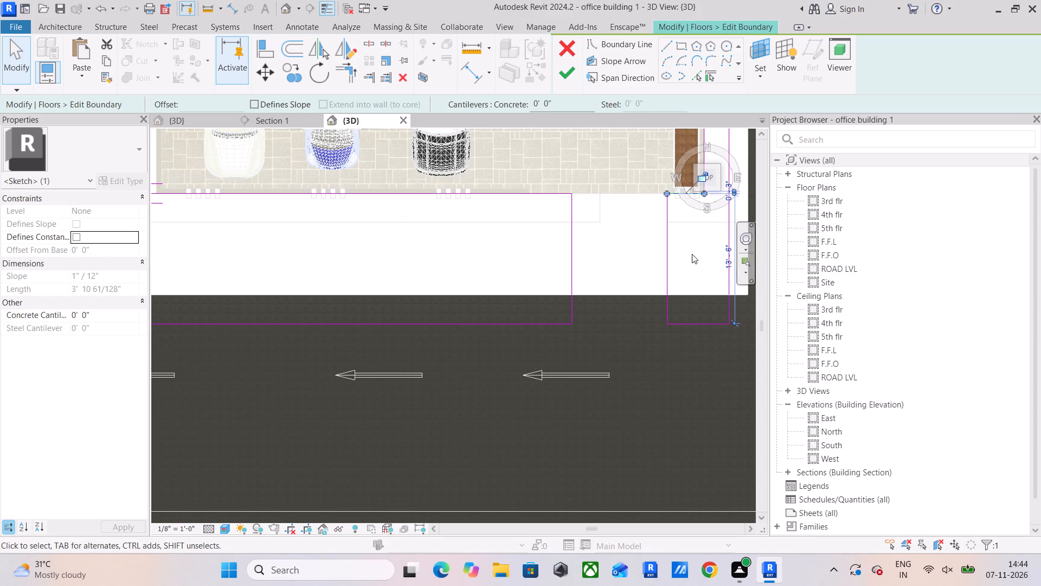
pyautogui.scroll(-1, 692, 254)
pyautogui.click(630, 253)
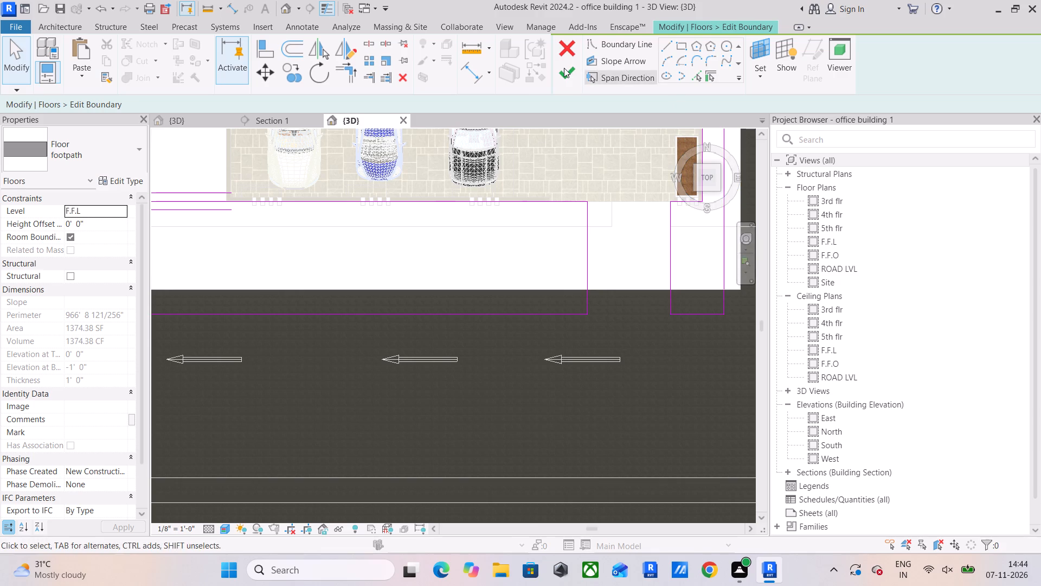
pyautogui.click(564, 68)
# Edit the road floor's boundary, moving its plot-side line up to the front boundary wall, and finish the sketch.
pyautogui.click(638, 291)
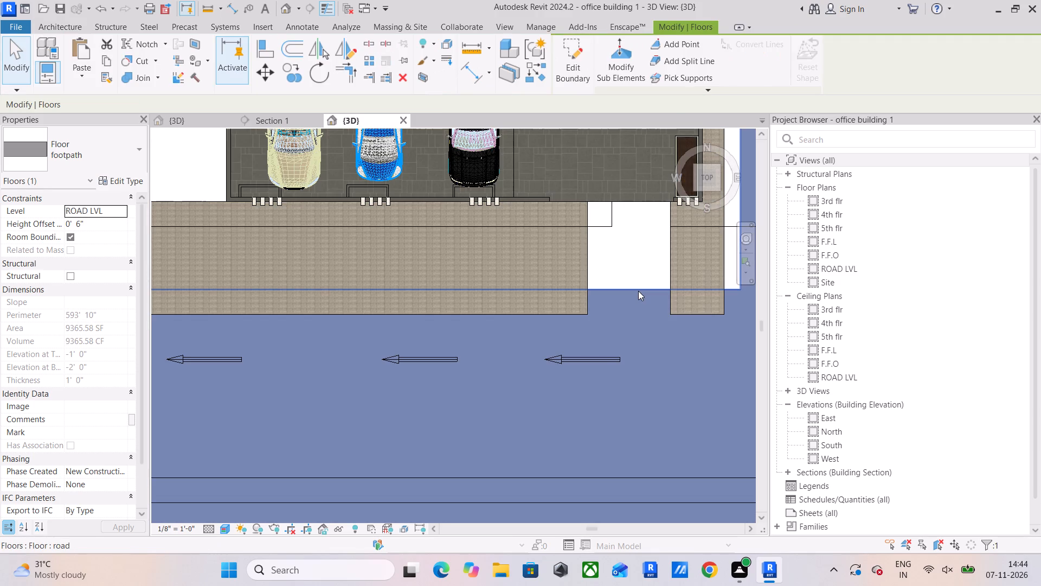
pyautogui.click(566, 53)
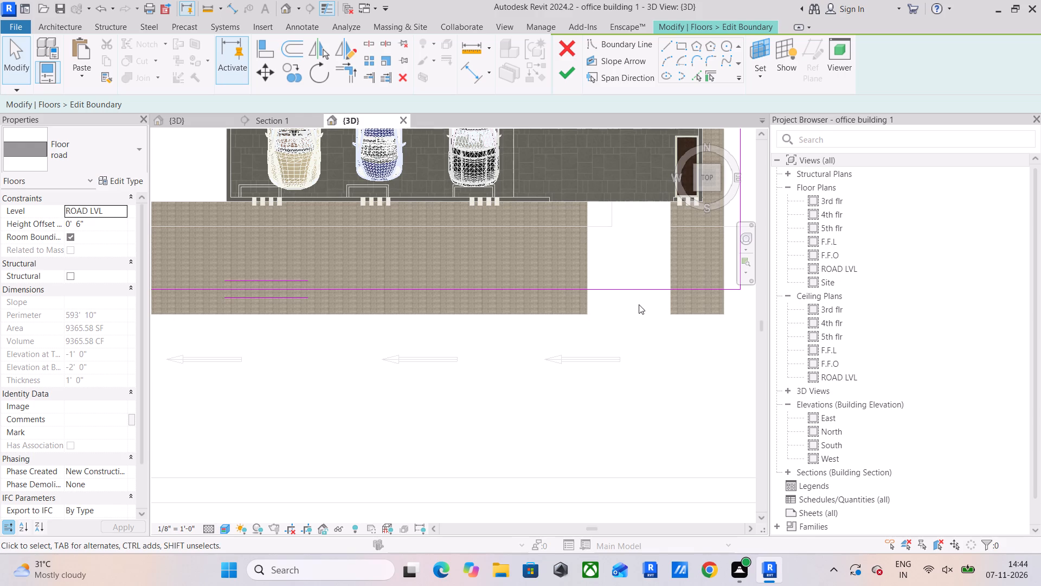
pyautogui.click(637, 294)
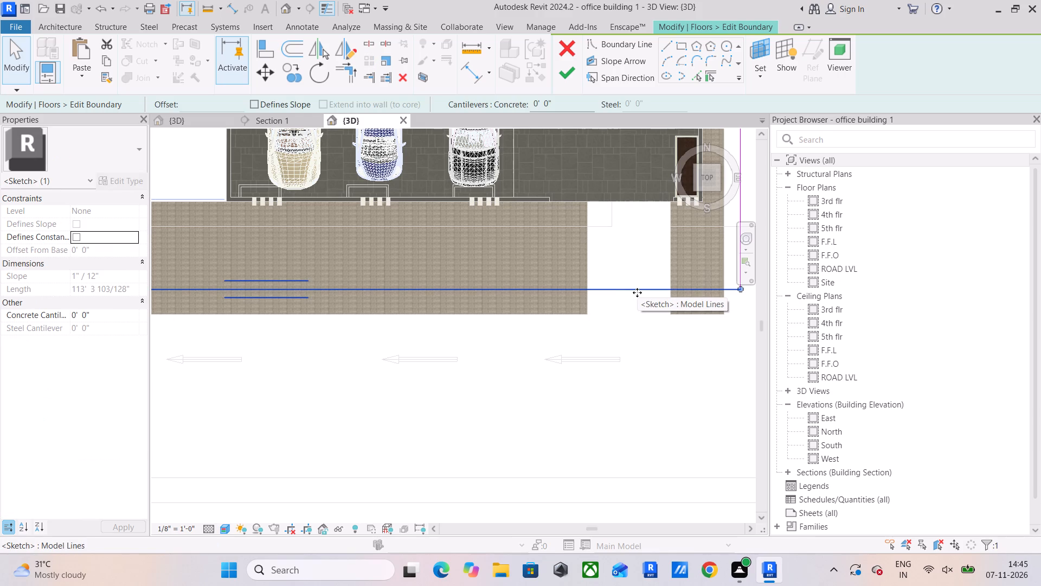
pyautogui.moveTo(637, 292); pyautogui.dragTo(641, 208)
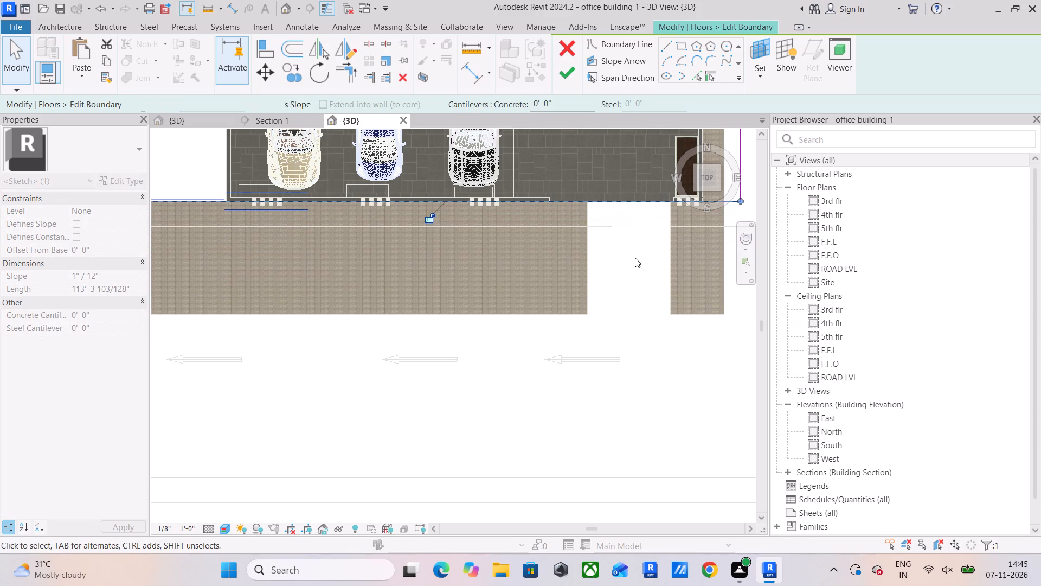
pyautogui.click(634, 263)
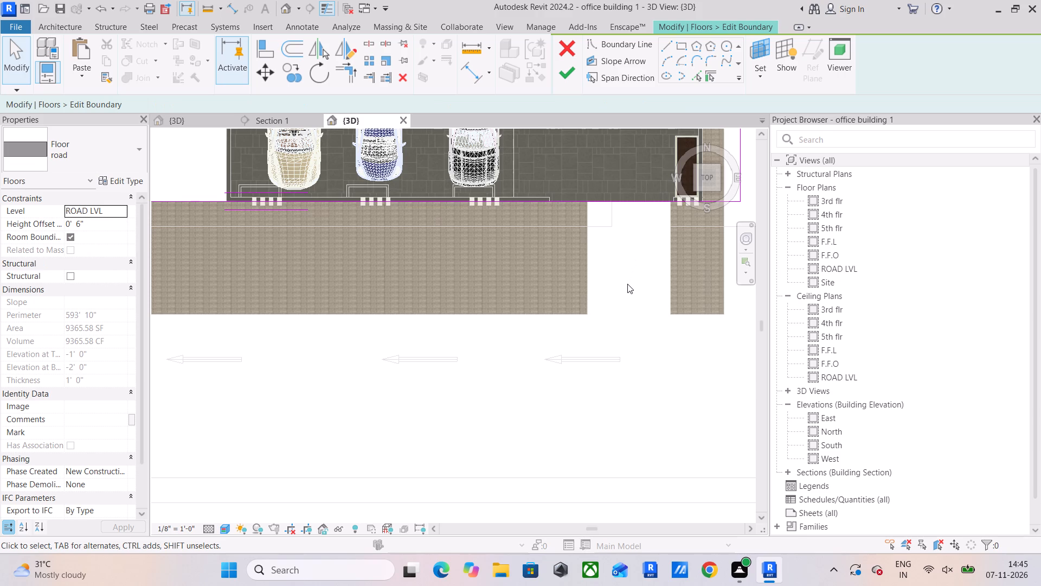
pyautogui.scroll(-4, 638, 316)
pyautogui.moveTo(637, 318); pyautogui.dragTo(634, 346, button='middle')
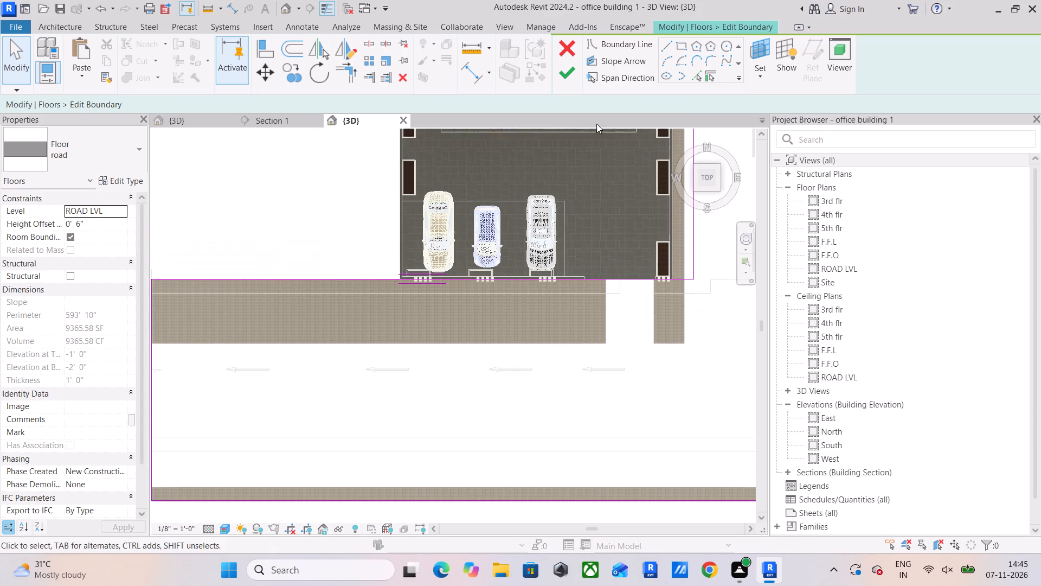
pyautogui.click(564, 82)
# Examine how the edited footpath and road floors meet the front boundary wall, its vertical fins and the entrance.
pyautogui.moveTo(633, 324); pyautogui.dragTo(650, 262, button='middle')
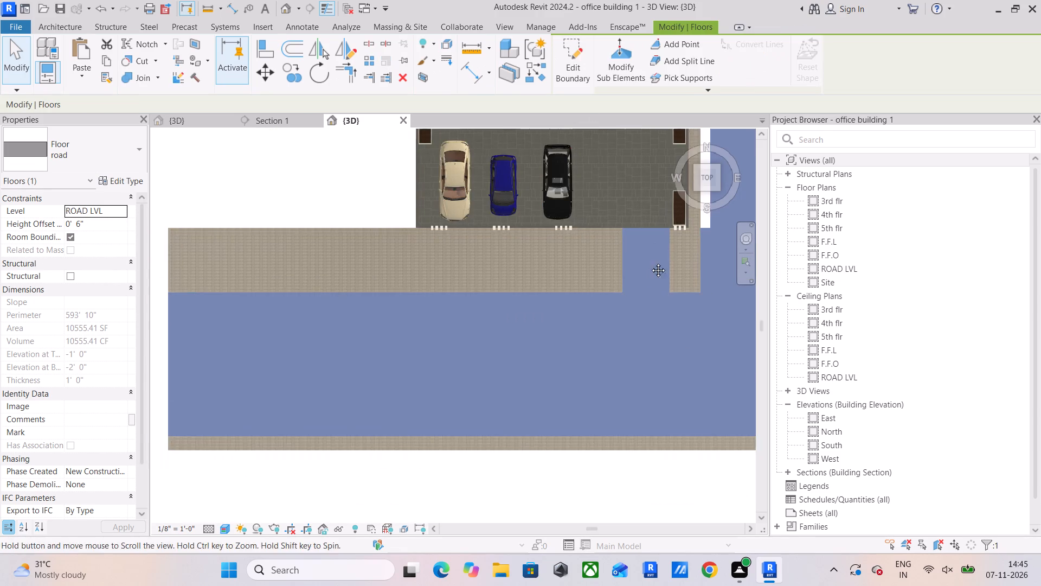
pyautogui.moveTo(650, 262); pyautogui.dragTo(650, 258, button='middle')
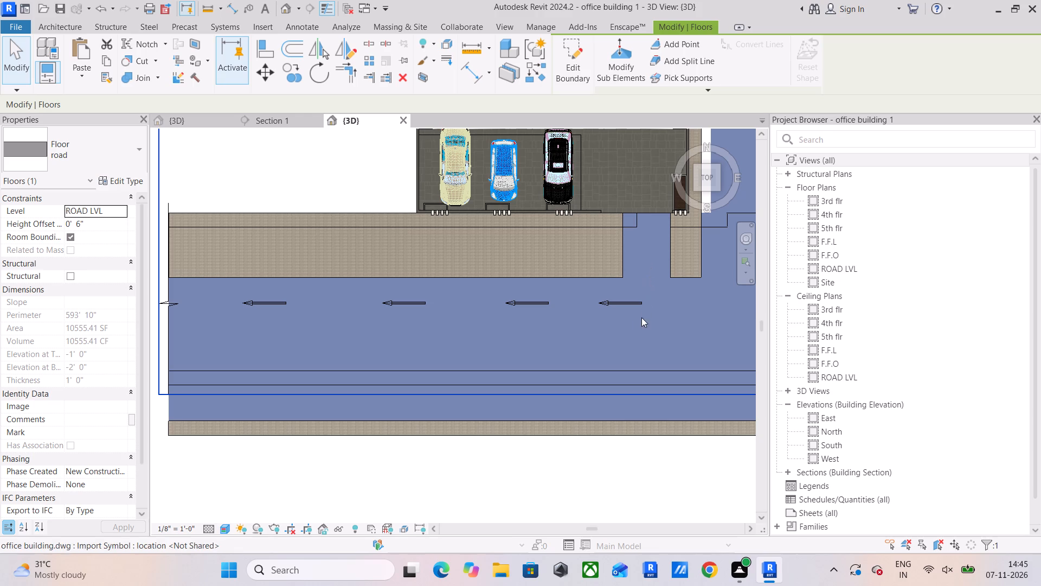
pyautogui.moveTo(595, 322); pyautogui.dragTo(624, 358, button='middle')
pyautogui.scroll(4, 510, 292)
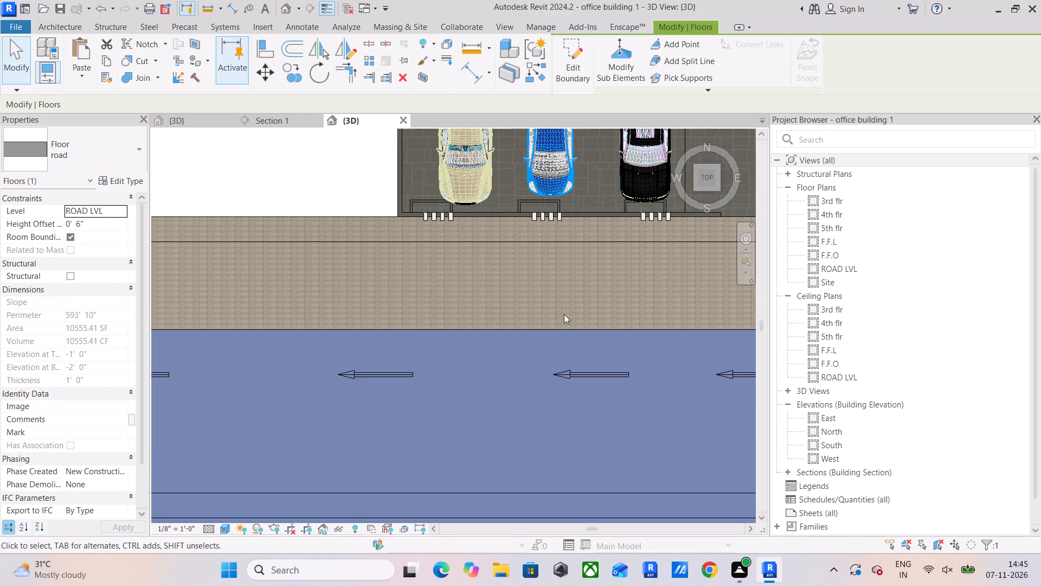
pyautogui.keyDown('shift'); pyautogui.scroll(1, 571, 318); pyautogui.keyUp('shift')
pyautogui.keyDown('shift'); pyautogui.moveTo(571, 318); pyautogui.dragTo(560, 171, button='middle'); pyautogui.keyUp('shift')
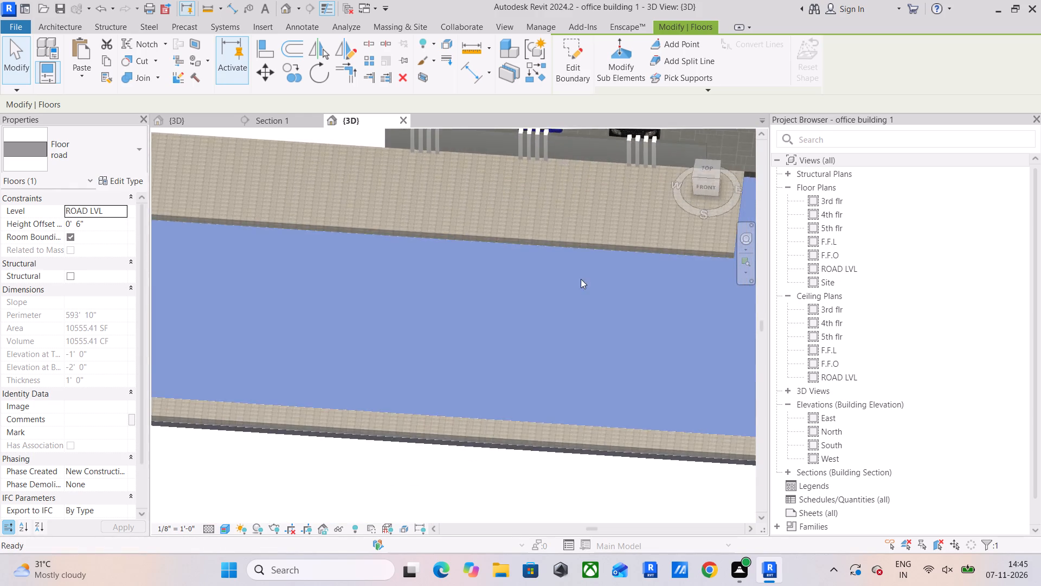
pyautogui.keyDown('shift'); pyautogui.moveTo(581, 283); pyautogui.dragTo(525, 245, button='middle'); pyautogui.keyUp('shift')
pyautogui.moveTo(339, 524); pyautogui.dragTo(348, 516)
pyautogui.moveTo(446, 361); pyautogui.dragTo(504, 546, button='middle')
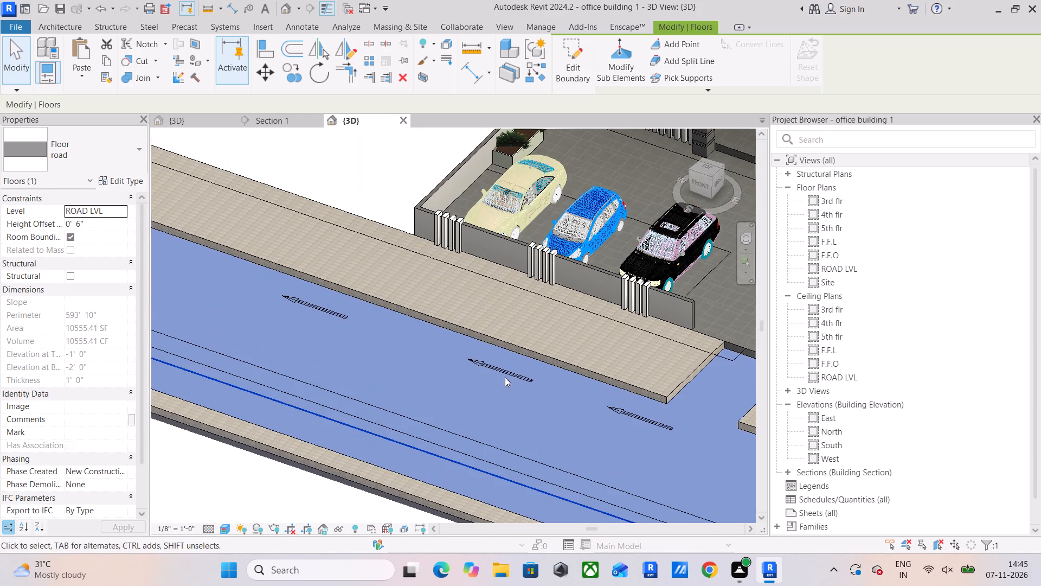
pyautogui.moveTo(507, 377); pyautogui.dragTo(522, 389, button='middle')
pyautogui.moveTo(523, 385); pyautogui.dragTo(570, 281, button='middle')
pyautogui.click(404, 507)
pyautogui.scroll(-3, 442, 439)
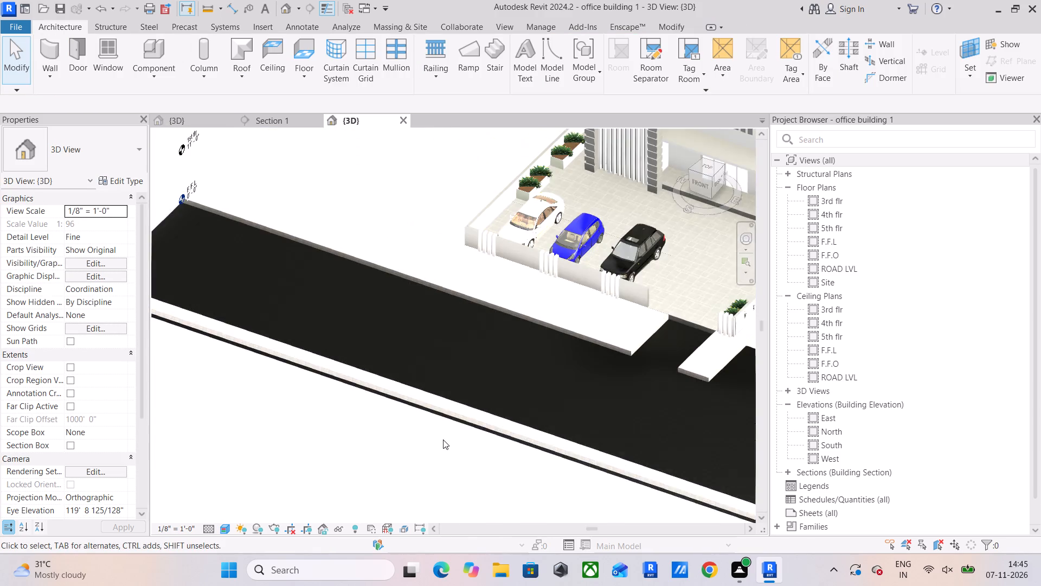
pyautogui.moveTo(463, 443); pyautogui.dragTo(462, 532, button='middle')
pyautogui.scroll(4, 525, 395)
pyautogui.keyDown('shift'); pyautogui.moveTo(525, 410); pyautogui.dragTo(532, 358, button='middle'); pyautogui.keyUp('shift')
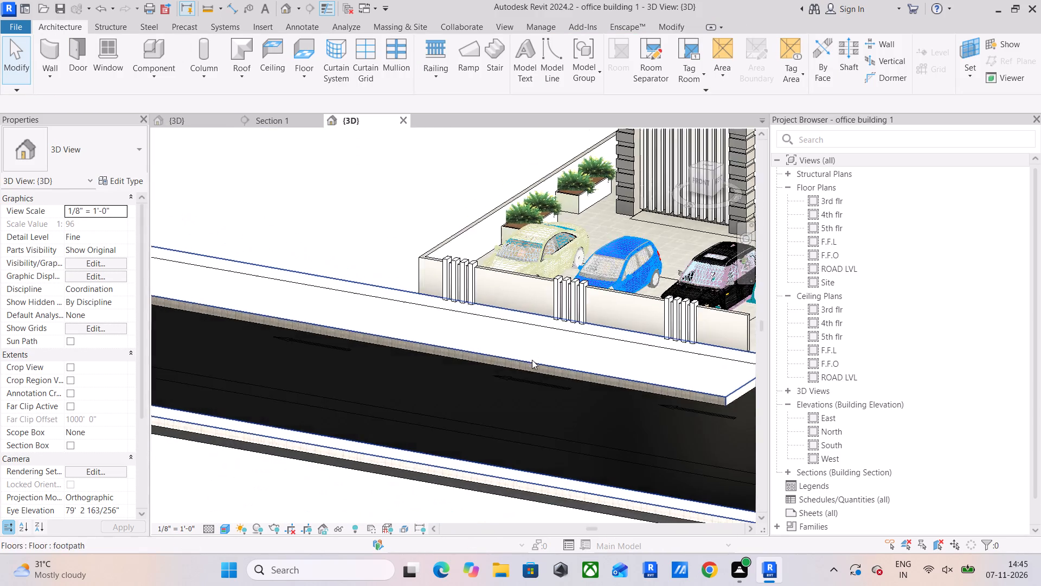
pyautogui.moveTo(532, 360); pyautogui.dragTo(759, 379, button='middle')
pyautogui.moveTo(650, 379); pyautogui.dragTo(282, 354, button='middle')
pyautogui.keyDown('shift'); pyautogui.moveTo(489, 415); pyautogui.dragTo(480, 388, button='middle'); pyautogui.keyUp('shift')
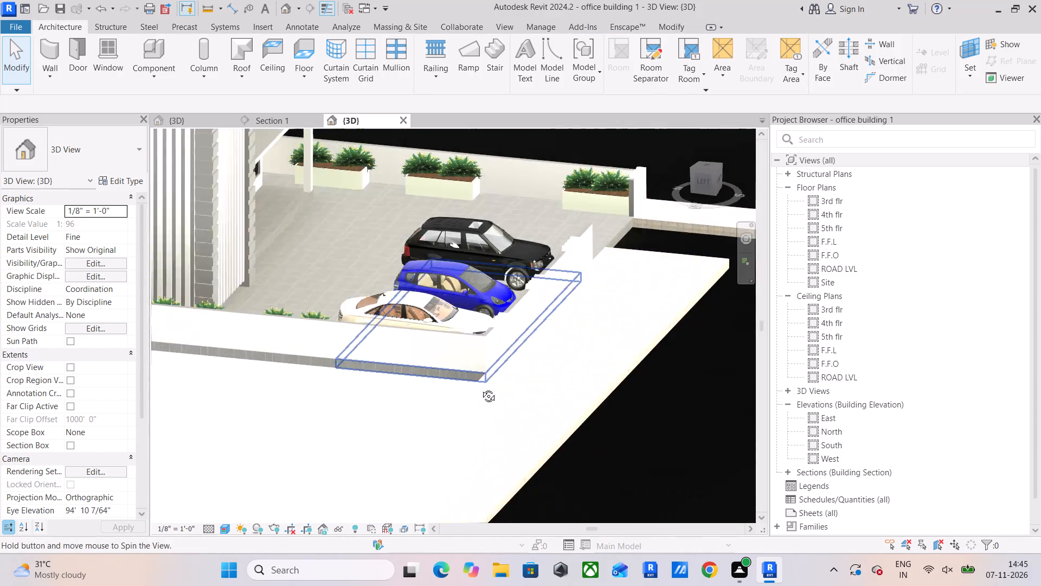
pyautogui.keyDown('shift'); pyautogui.moveTo(480, 388); pyautogui.dragTo(459, 402, button='middle'); pyautogui.keyUp('shift')
pyautogui.scroll(4, 460, 402)
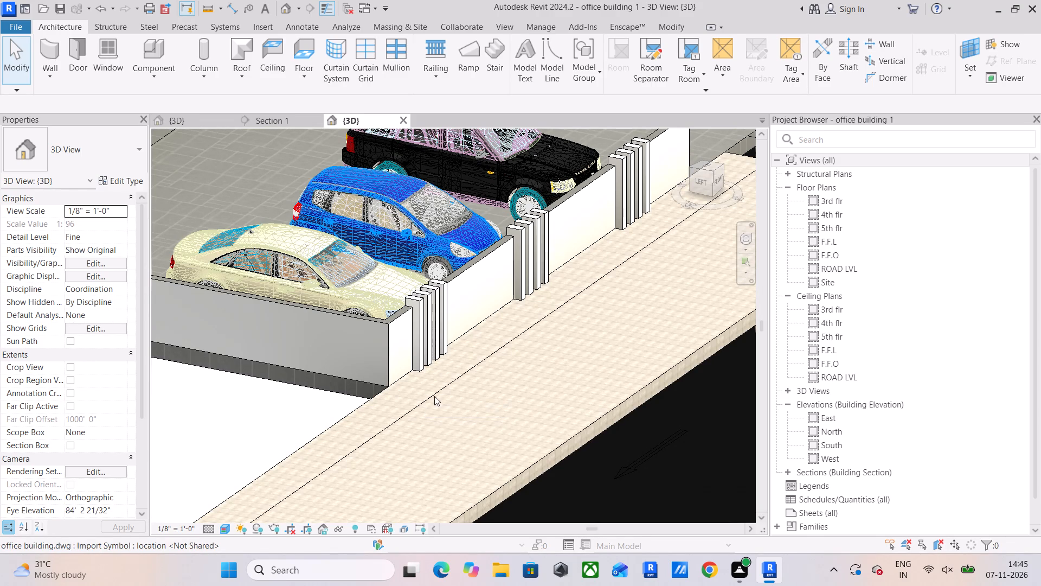
pyautogui.scroll(-1, 437, 394)
pyautogui.keyDown('shift'); pyautogui.moveTo(461, 397); pyautogui.dragTo(427, 388, button='middle'); pyautogui.keyUp('shift')
pyautogui.scroll(4, 346, 364)
pyautogui.moveTo(346, 364); pyautogui.dragTo(407, 400, button='middle')
pyautogui.scroll(2, 400, 368)
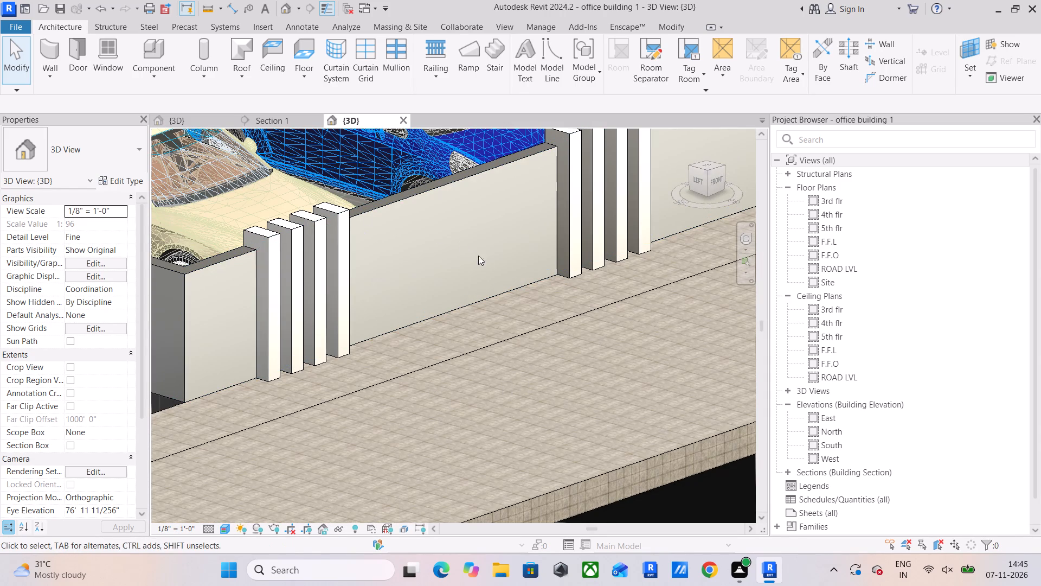
# Create an in-place Generic Models component and start an extrusion with the front boundary wall's street-side face as its work plane.
pyautogui.click(146, 77)
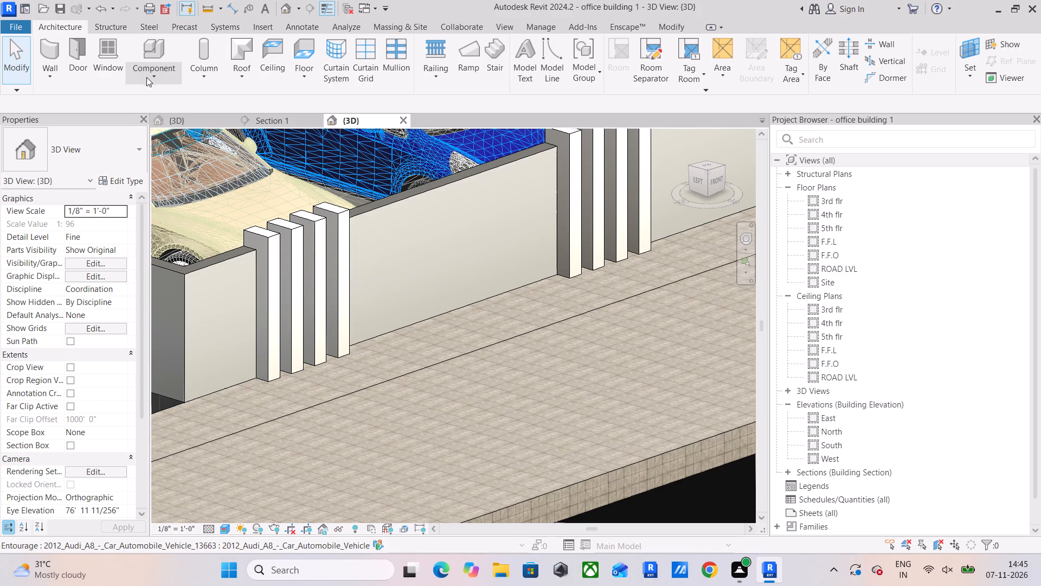
pyautogui.click(179, 123)
pyautogui.scroll(-5, 493, 251)
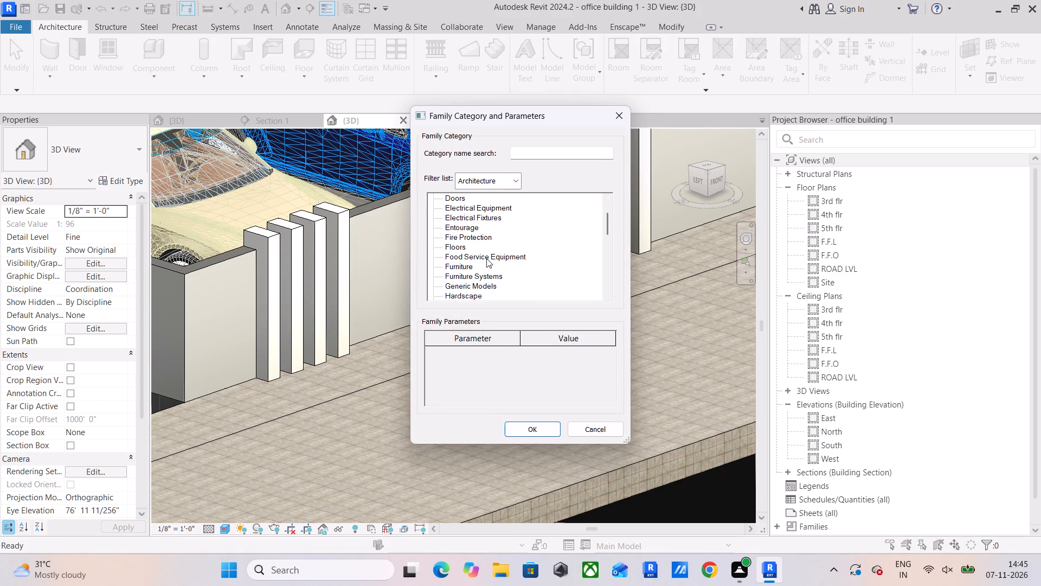
pyautogui.doubleClick(465, 277)
pyautogui.click(512, 313)
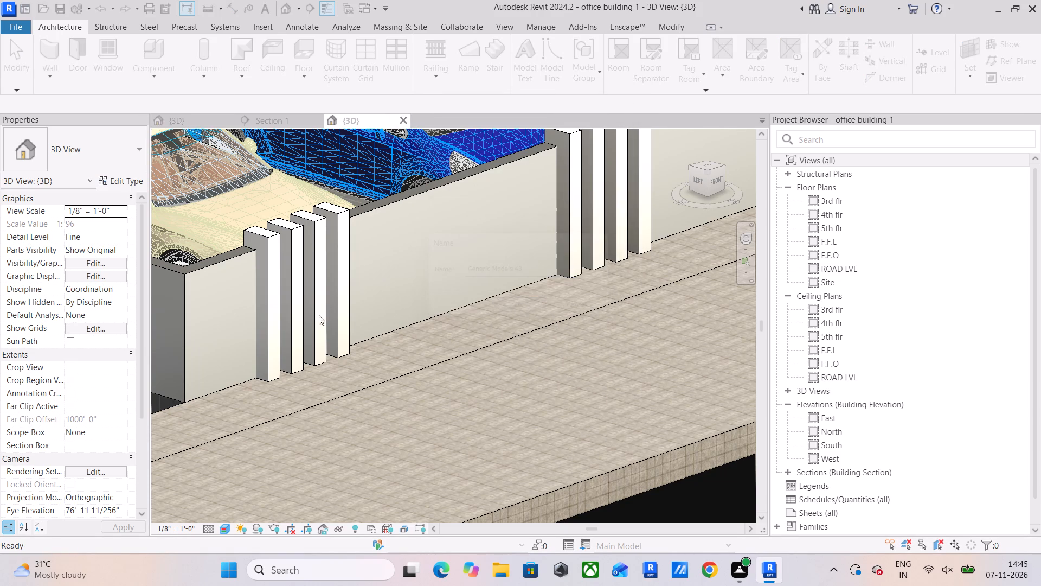
pyautogui.click(112, 44)
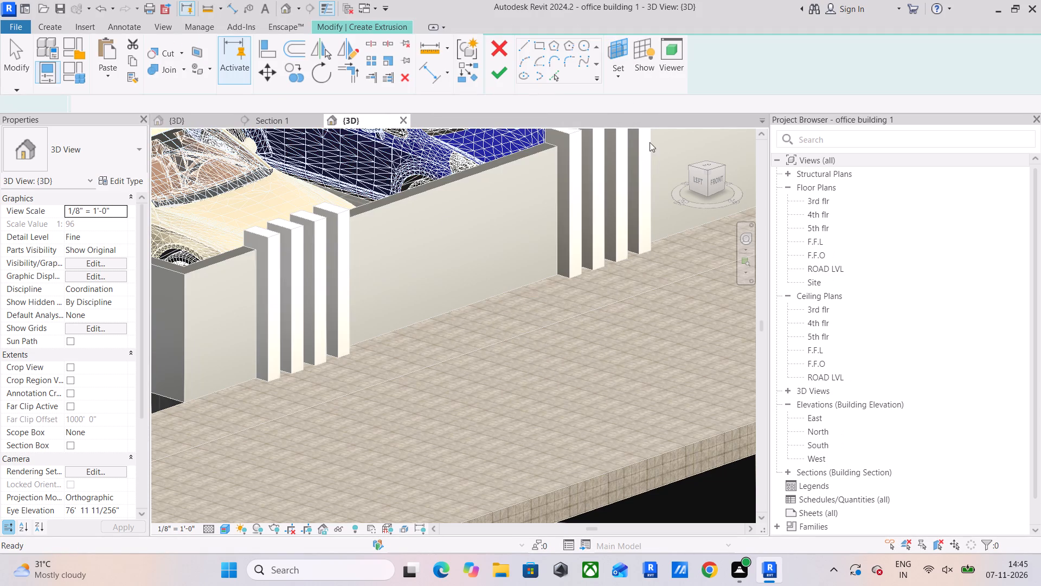
pyautogui.click(614, 68)
pyautogui.click(639, 124)
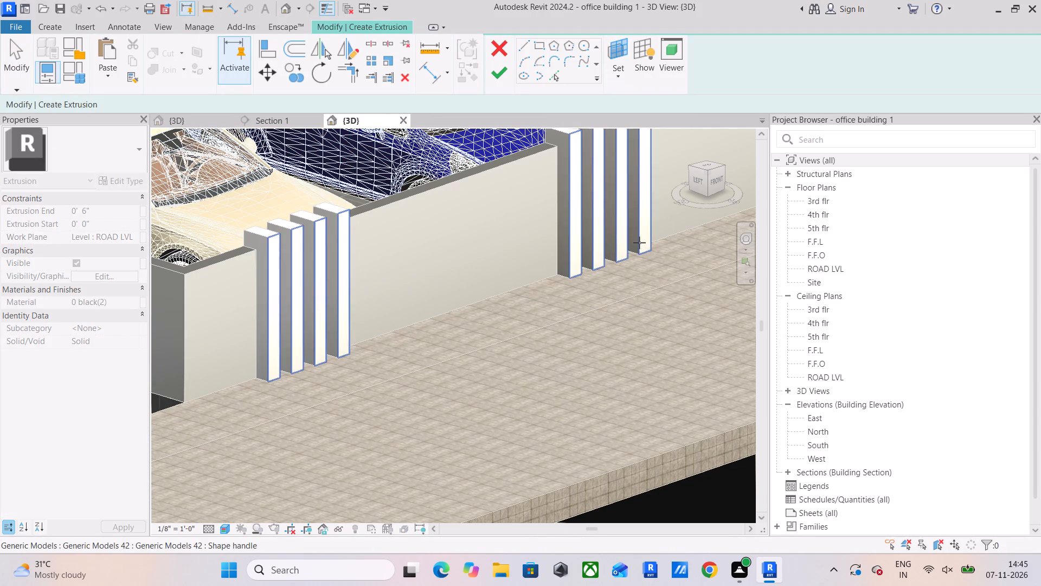
pyautogui.click(442, 188)
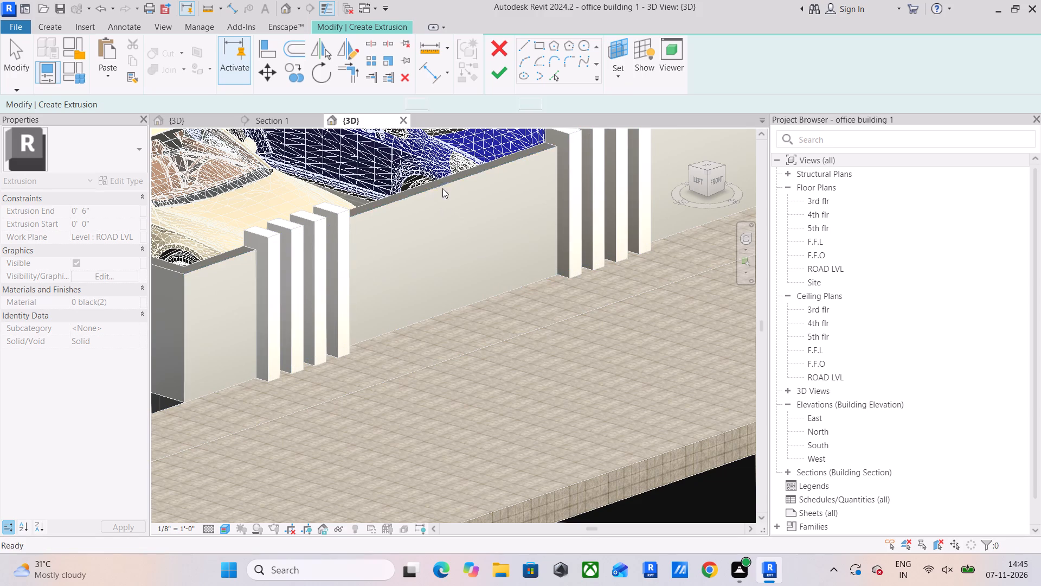
# Sketch three profile lines from the wall's bottom outer corner: a 1' side, a 4' top and a base ending at the first fin.
pyautogui.click(712, 182)
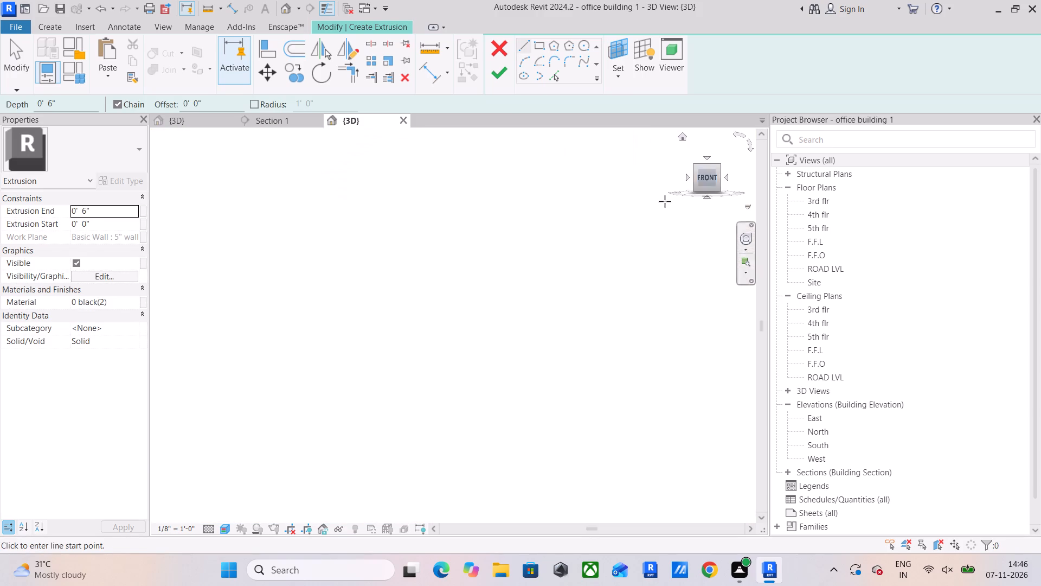
pyautogui.scroll(15, 449, 378)
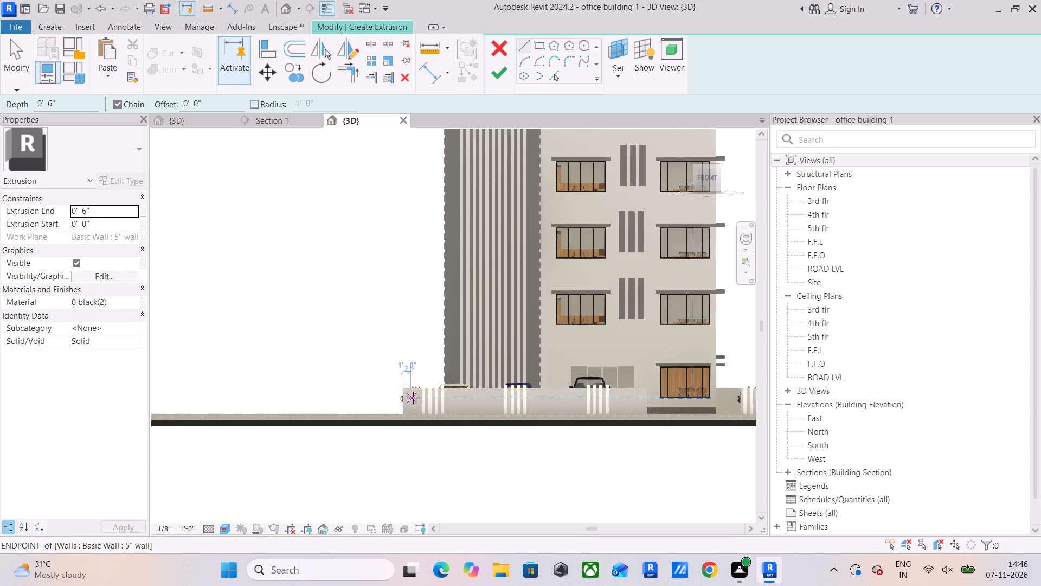
pyautogui.scroll(10, 438, 443)
pyautogui.scroll(5, 330, 407)
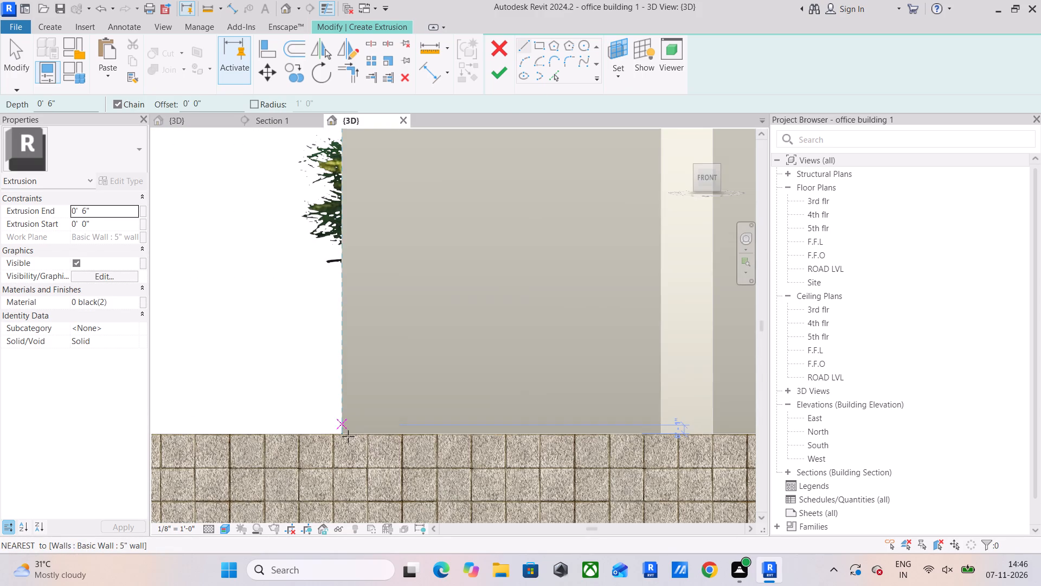
pyautogui.click(344, 435)
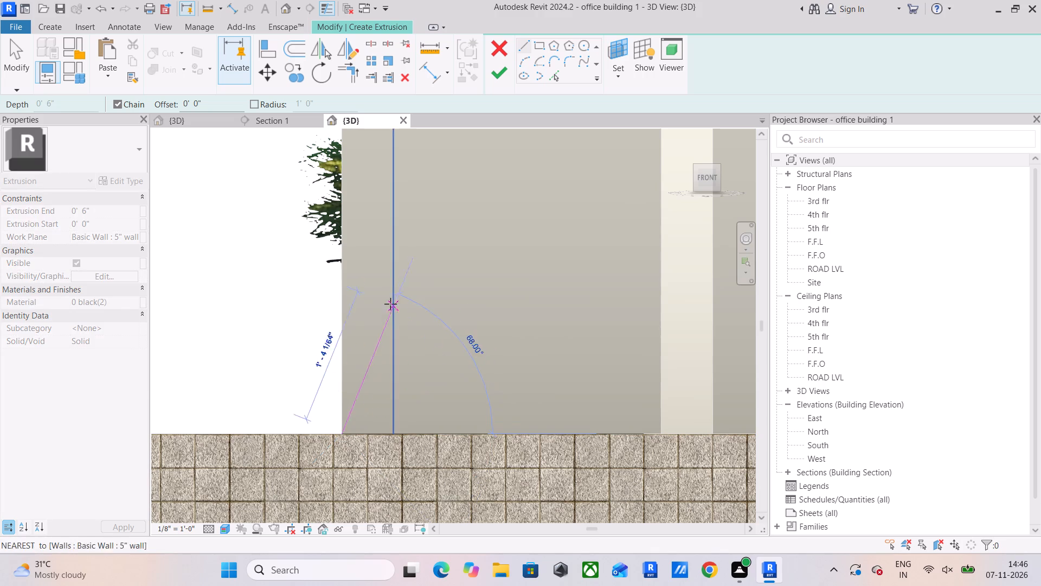
pyautogui.write("1'")
pyautogui.press('Return')
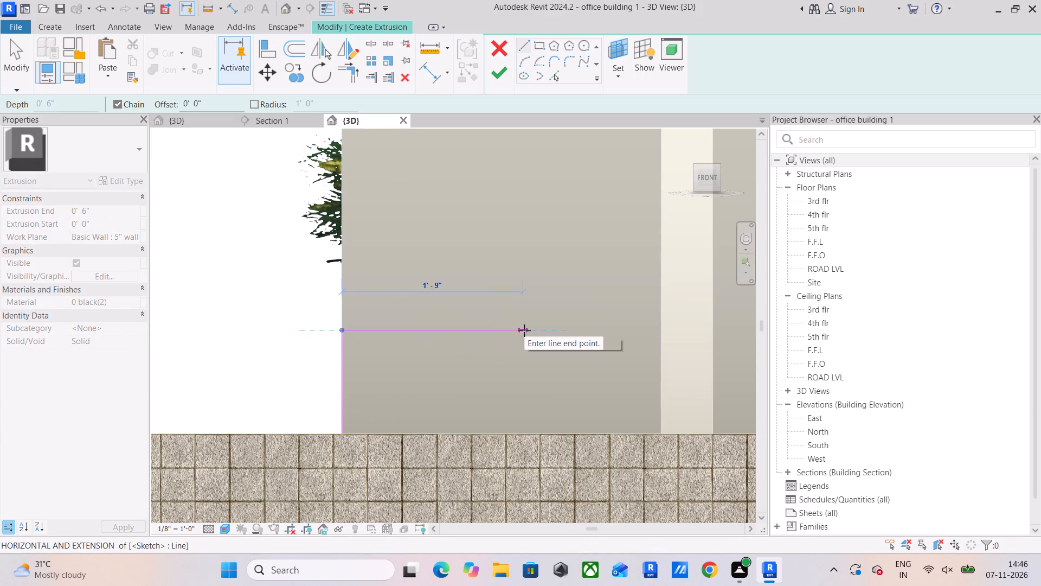
pyautogui.press('4')
pyautogui.press("'")
pyautogui.press('Return')
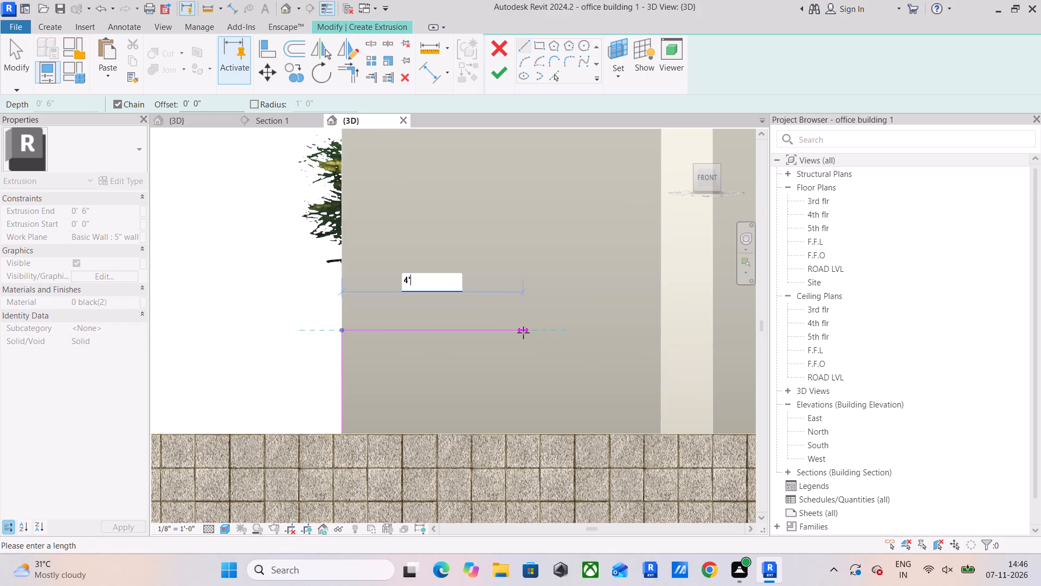
pyautogui.scroll(-5, 523, 333)
pyautogui.moveTo(528, 335); pyautogui.dragTo(360, 332, button='middle')
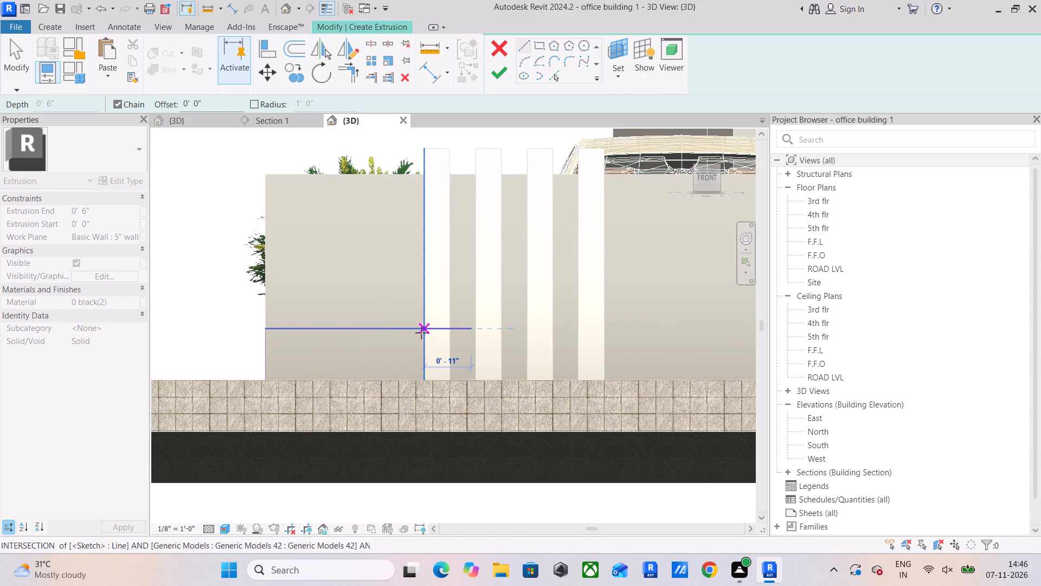
pyautogui.click(421, 333)
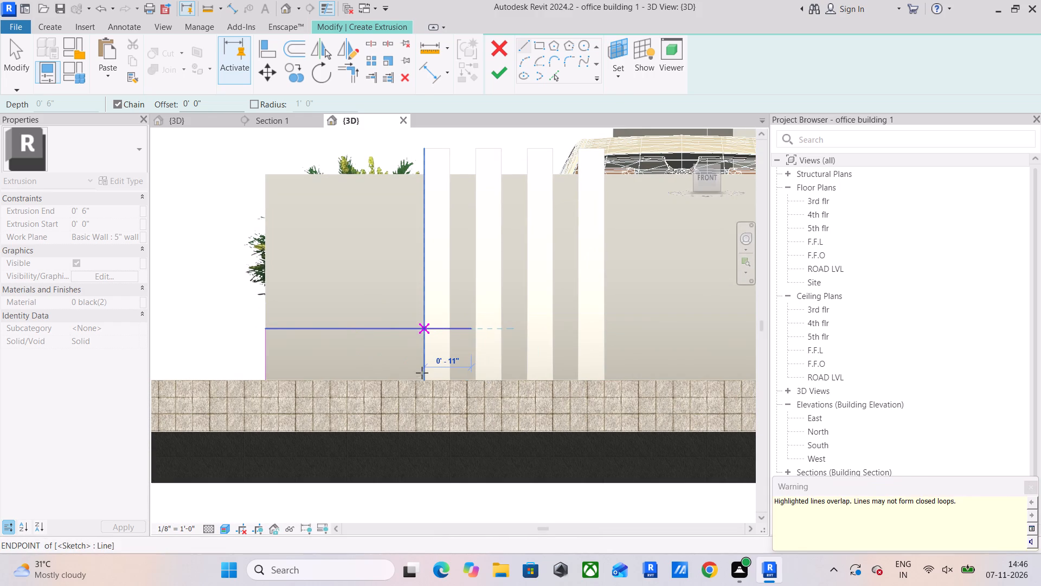
pyautogui.click(425, 383)
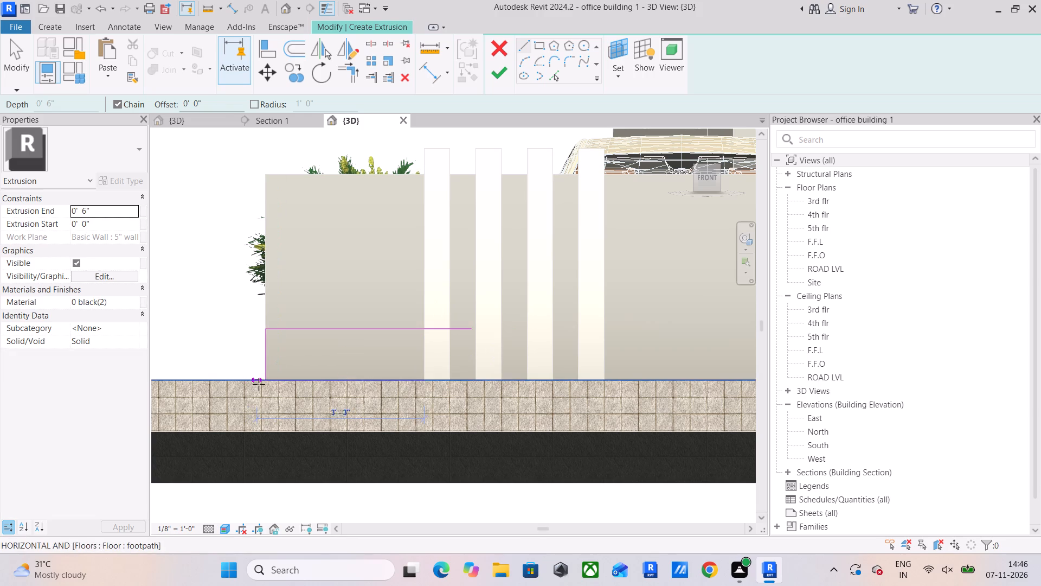
pyautogui.click(265, 384)
pyautogui.press('Escape')
pyautogui.press('Escape')
pyautogui.press('Escape')
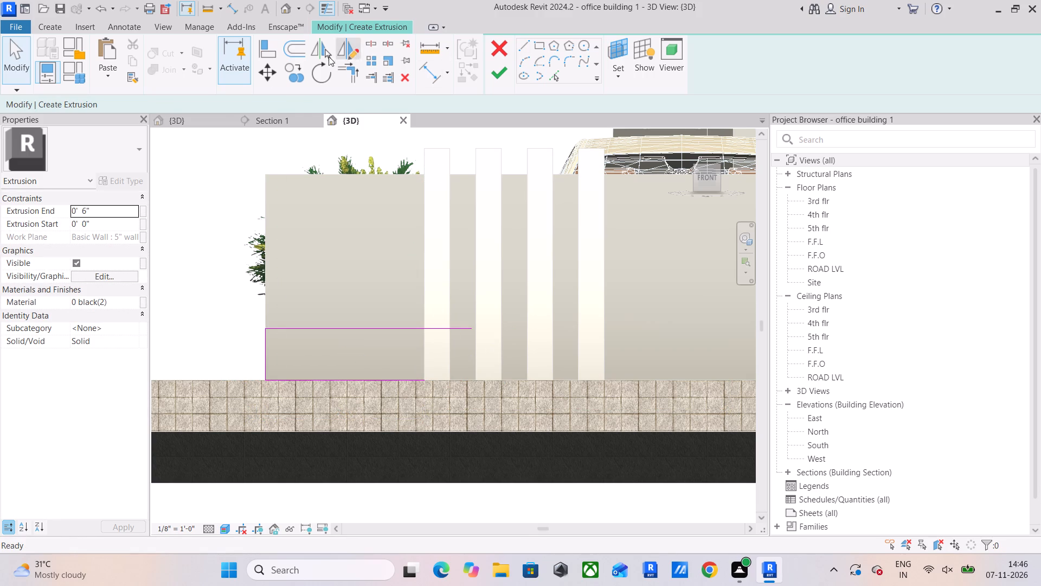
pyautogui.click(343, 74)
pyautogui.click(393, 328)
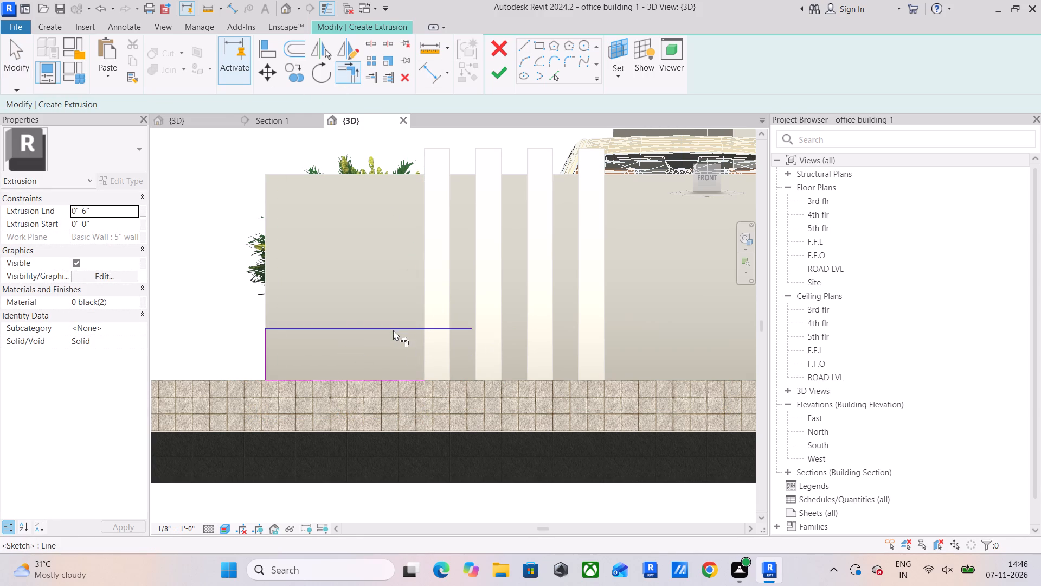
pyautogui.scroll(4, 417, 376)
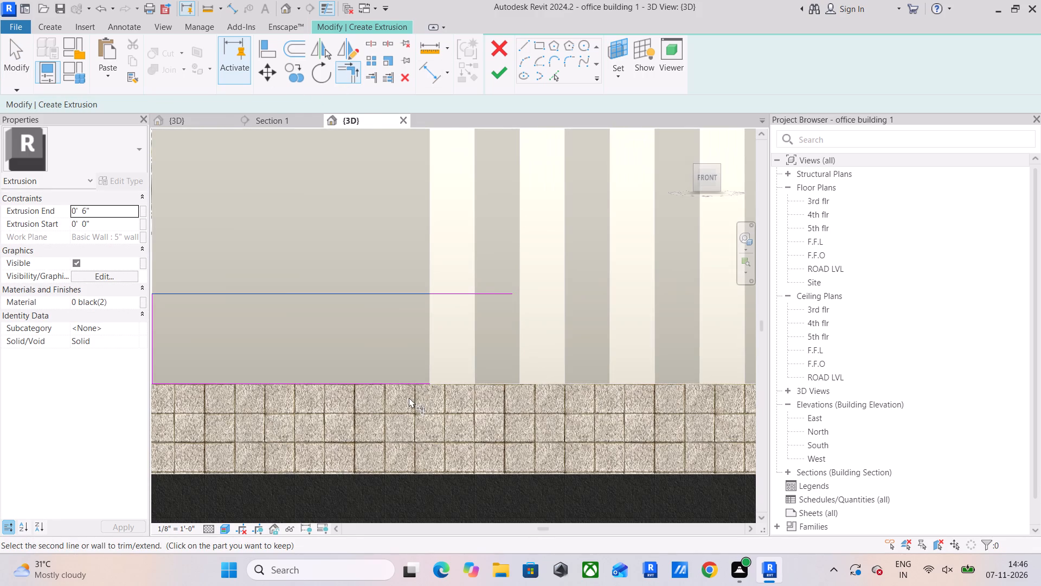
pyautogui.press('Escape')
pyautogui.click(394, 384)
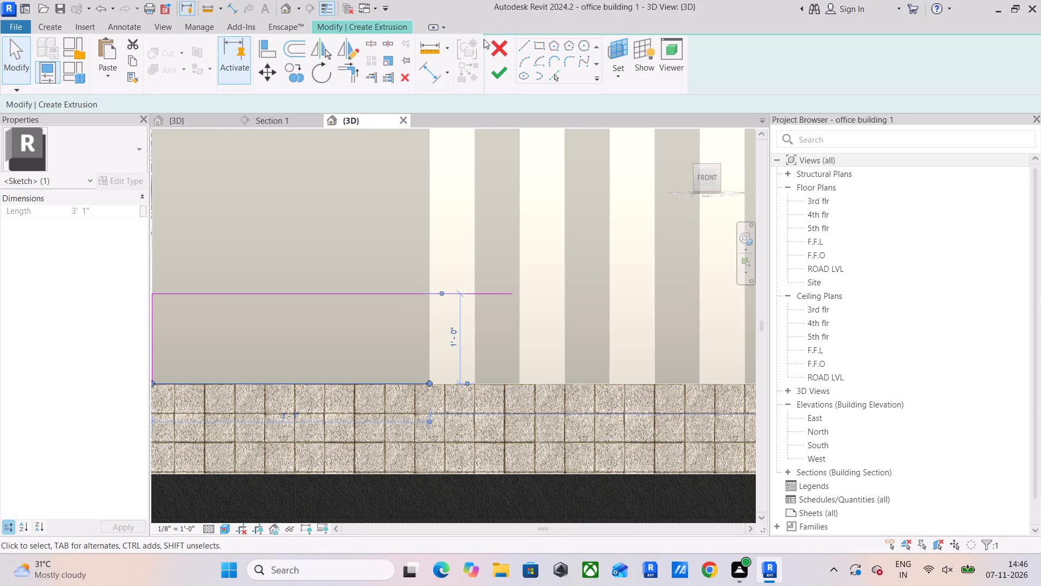
# Draw a 1' vertical profile line along the first fin's edge, joining the base line to the top line.
pyautogui.click(520, 42)
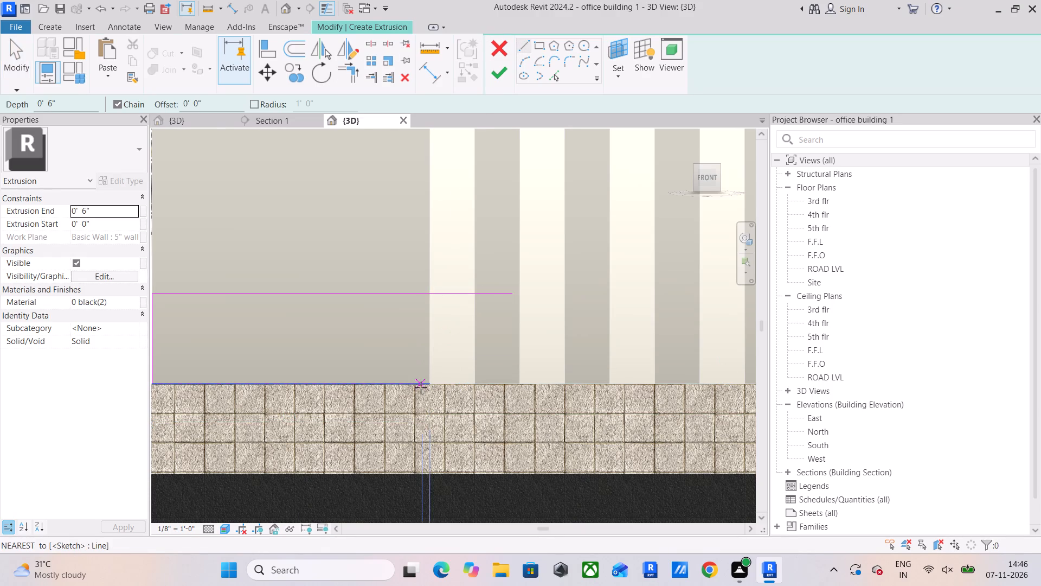
pyautogui.click(431, 379)
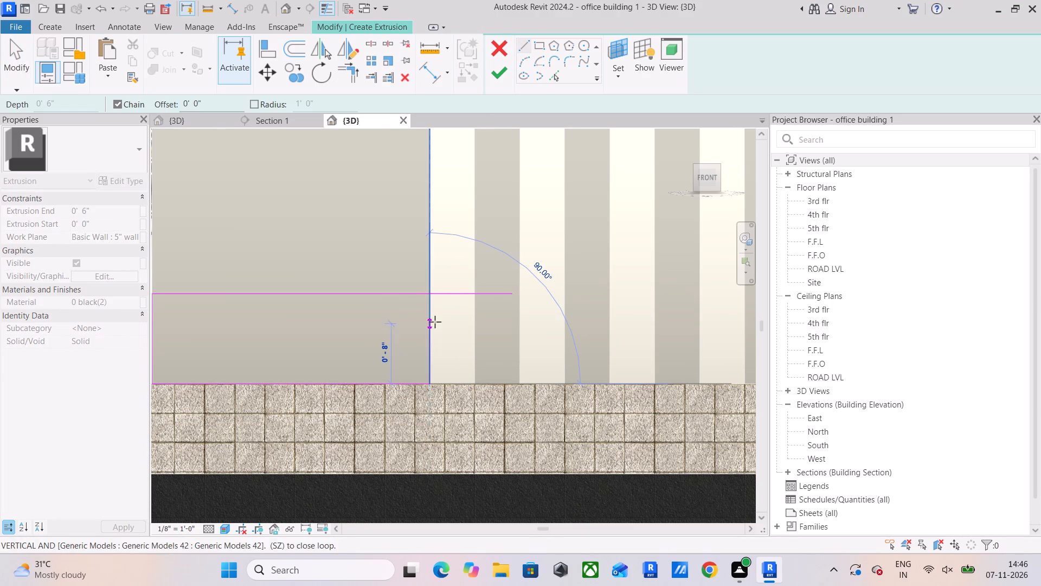
pyautogui.click(432, 294)
pyautogui.press('Escape')
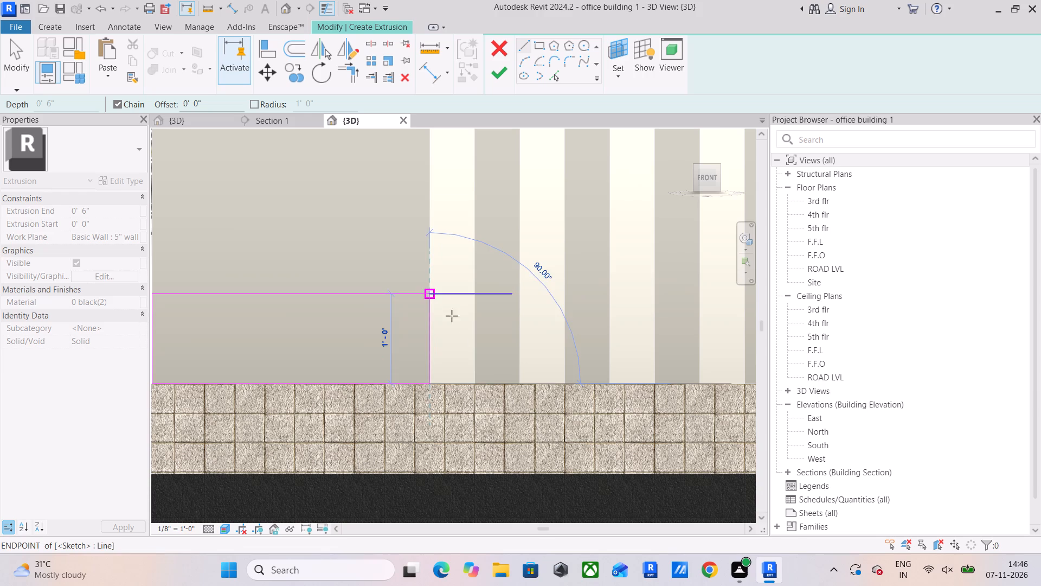
# Trim the profile's top line at the first fin and delete the leftover line that overshoots it.
pyautogui.click(351, 72)
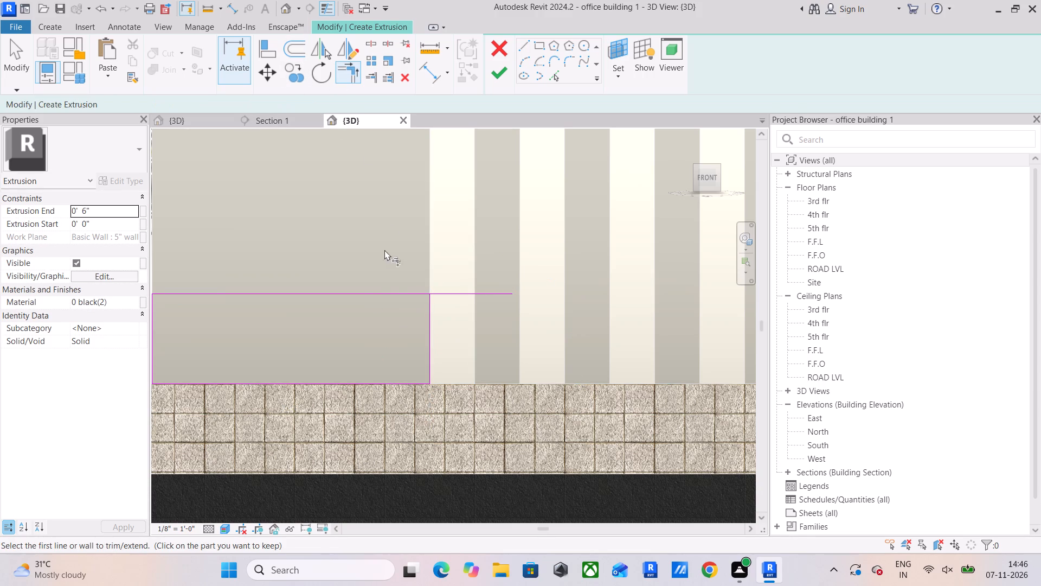
pyautogui.click(373, 292)
pyautogui.click(432, 320)
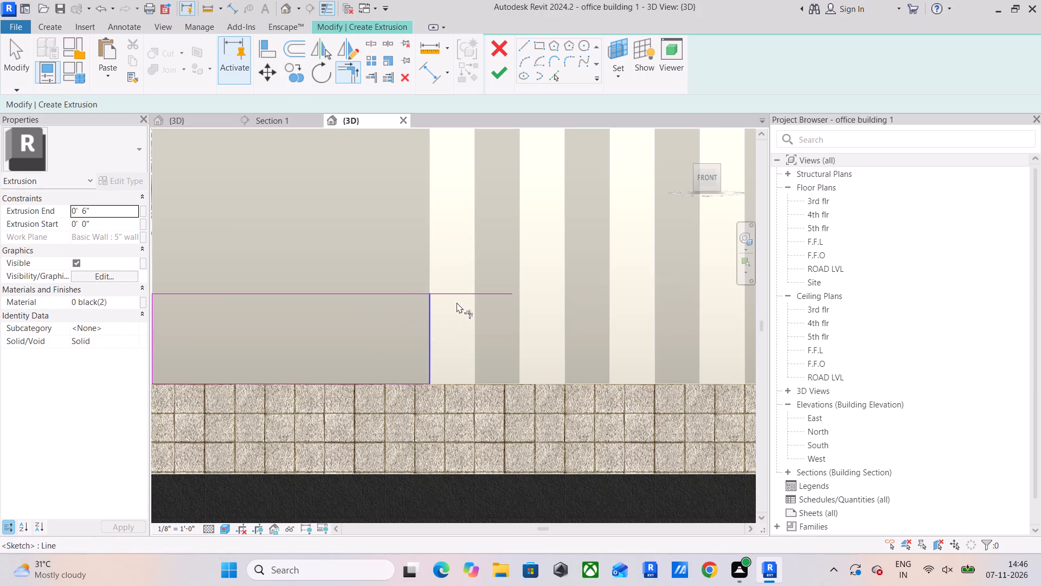
pyautogui.press('Escape')
pyautogui.click(461, 292)
pyautogui.press('Delete')
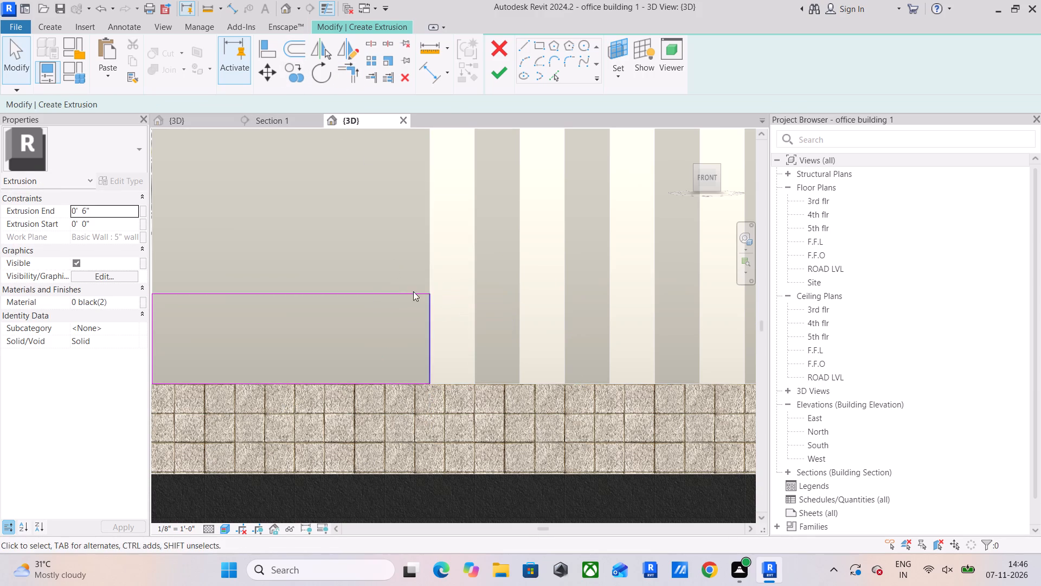
# Set the extrusion end to 1' and finish the profile sketch.
pyautogui.scroll(-4, 388, 311)
pyautogui.moveTo(389, 312); pyautogui.dragTo(428, 315, button='middle')
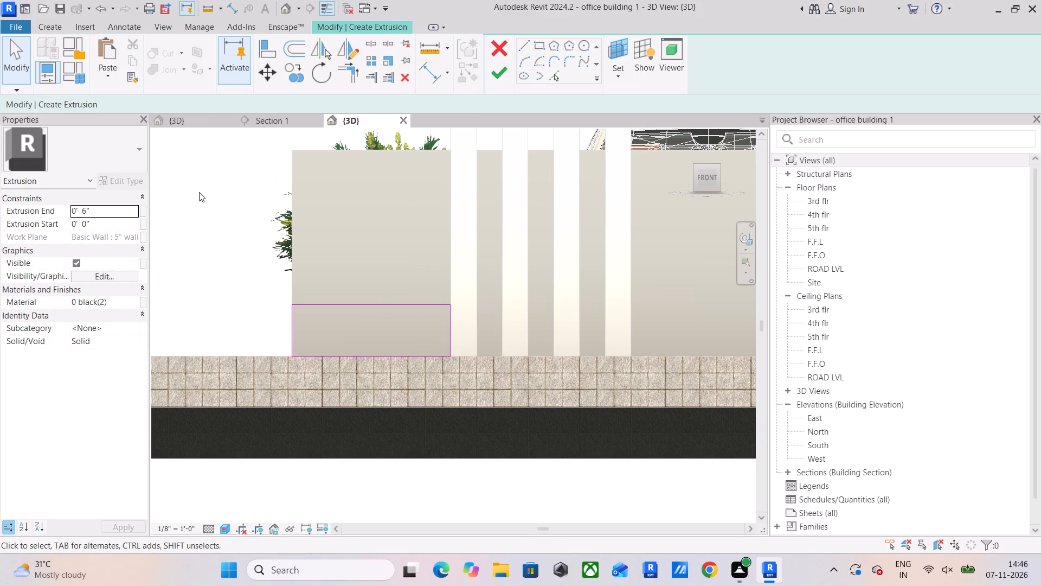
pyautogui.click(112, 210)
pyautogui.press('1')
pyautogui.press("'")
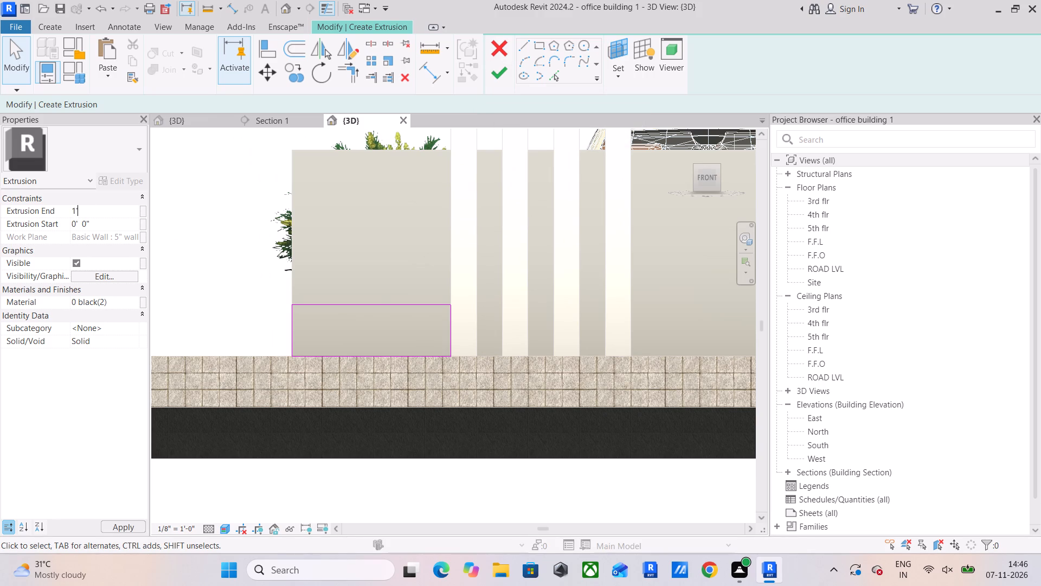
pyautogui.press('Return')
pyautogui.click(509, 75)
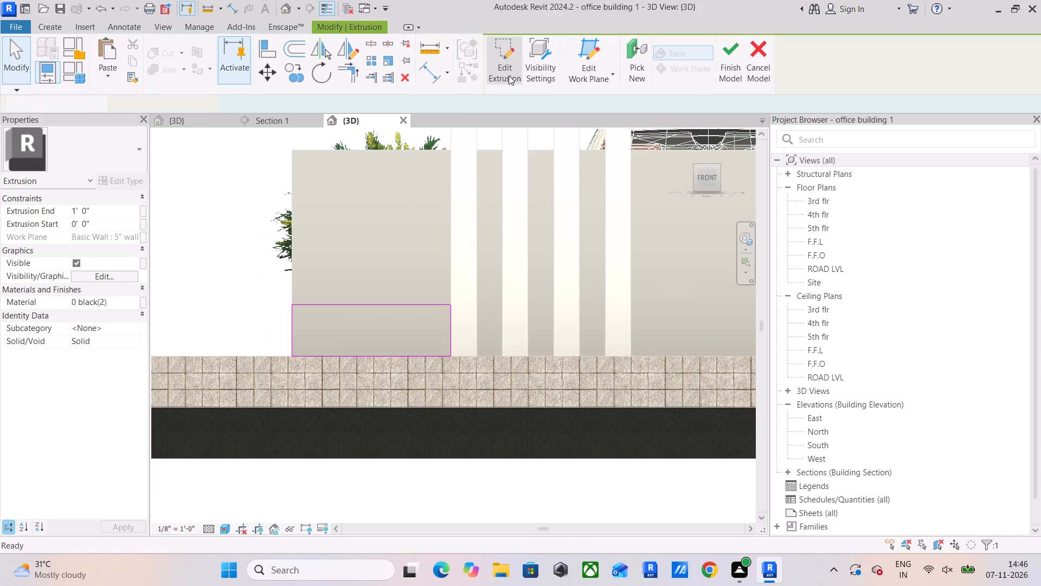
# Examine how the new block sits against the boundary wall, the first fin and the footpath.
pyautogui.scroll(-4, 484, 242)
pyautogui.keyDown('shift'); pyautogui.moveTo(494, 240); pyautogui.dragTo(489, 315, button='middle'); pyautogui.keyUp('shift')
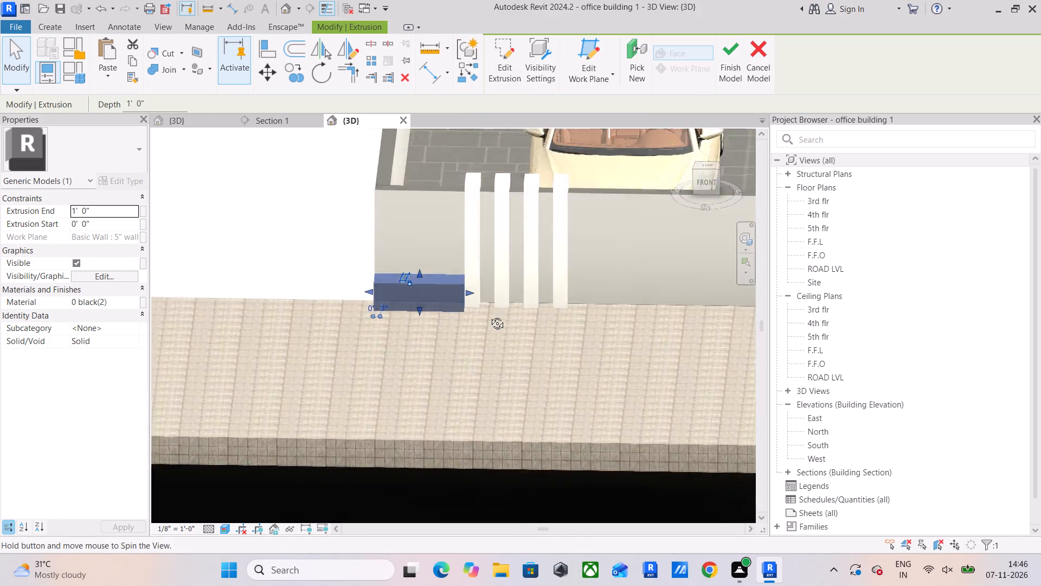
pyautogui.keyDown('shift'); pyautogui.moveTo(489, 315); pyautogui.dragTo(486, 376, button='middle'); pyautogui.keyUp('shift')
pyautogui.scroll(5, 435, 244)
pyautogui.moveTo(471, 264); pyautogui.dragTo(485, 195, button='middle')
pyautogui.click(458, 425)
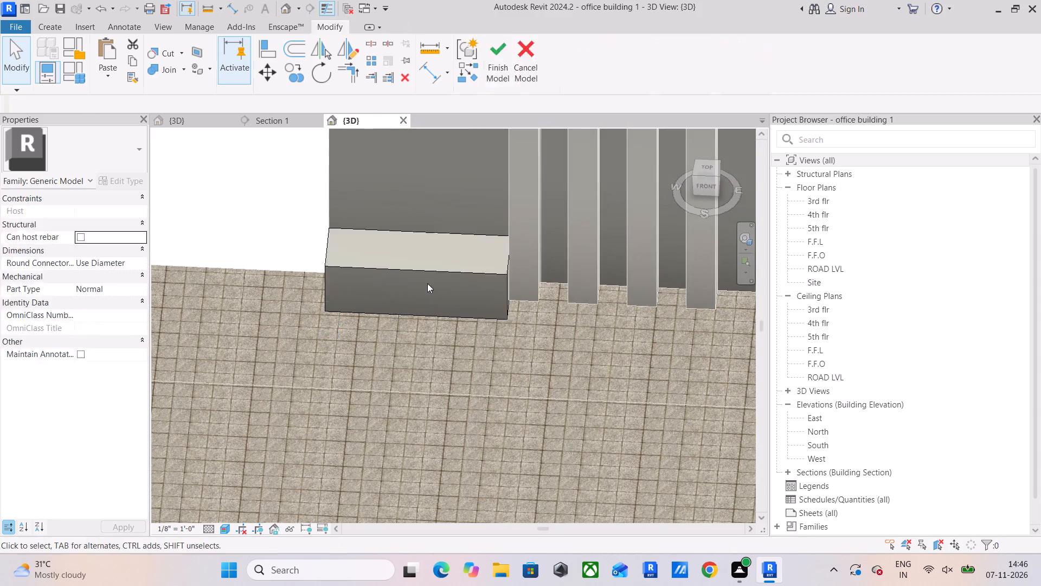
pyautogui.keyDown('shift'); pyautogui.moveTo(425, 291); pyautogui.dragTo(437, 365, button='middle'); pyautogui.keyUp('shift')
pyautogui.scroll(4, 397, 273)
# Start a multiple copy of the corner block from its wall-side corner, placing the first copy just past the first group of four fins.
pyautogui.click(403, 293)
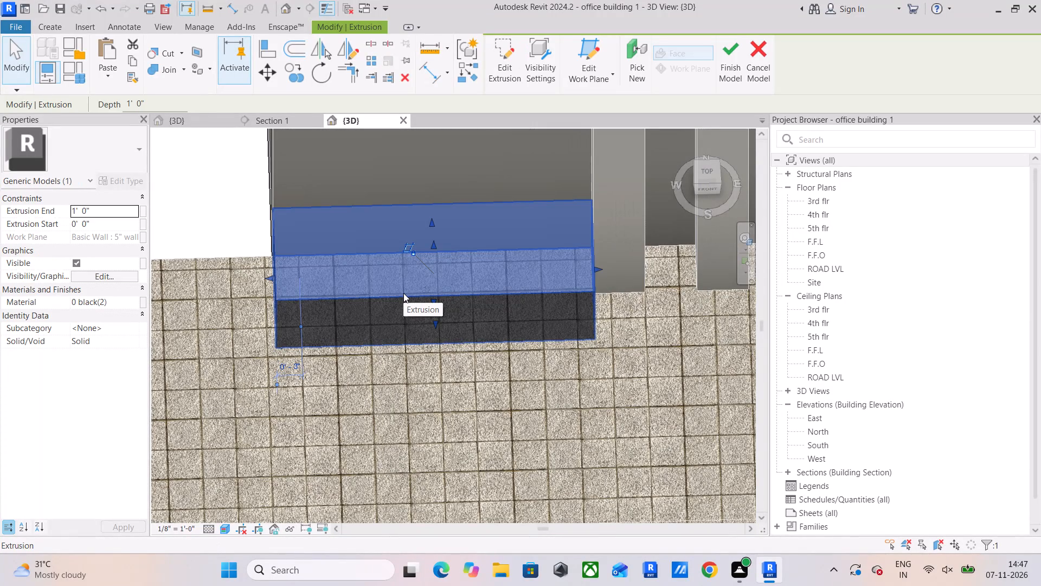
pyautogui.scroll(-3, 468, 307)
pyautogui.moveTo(476, 308); pyautogui.dragTo(389, 336, button='middle')
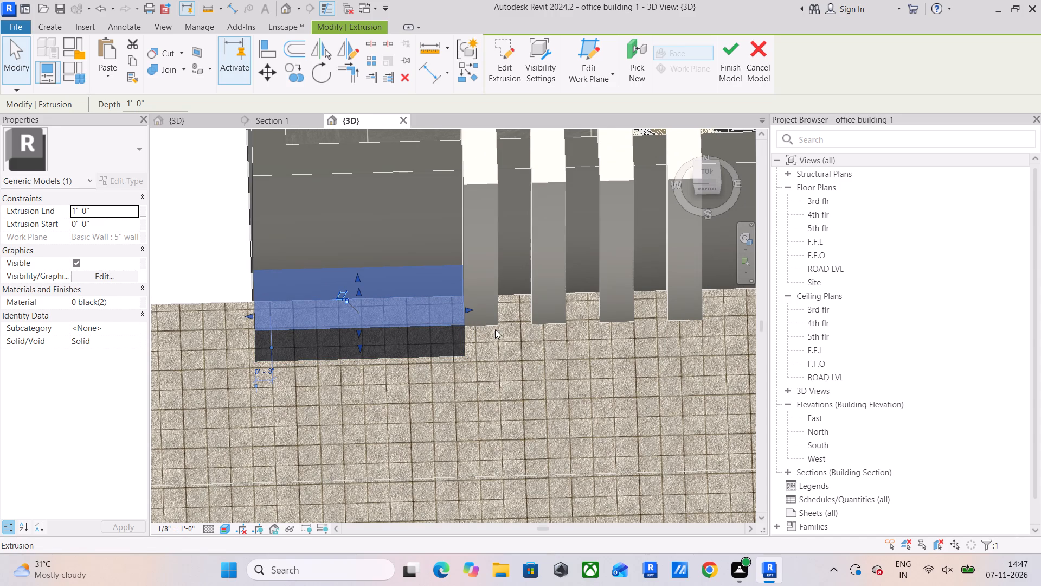
pyautogui.click(701, 168)
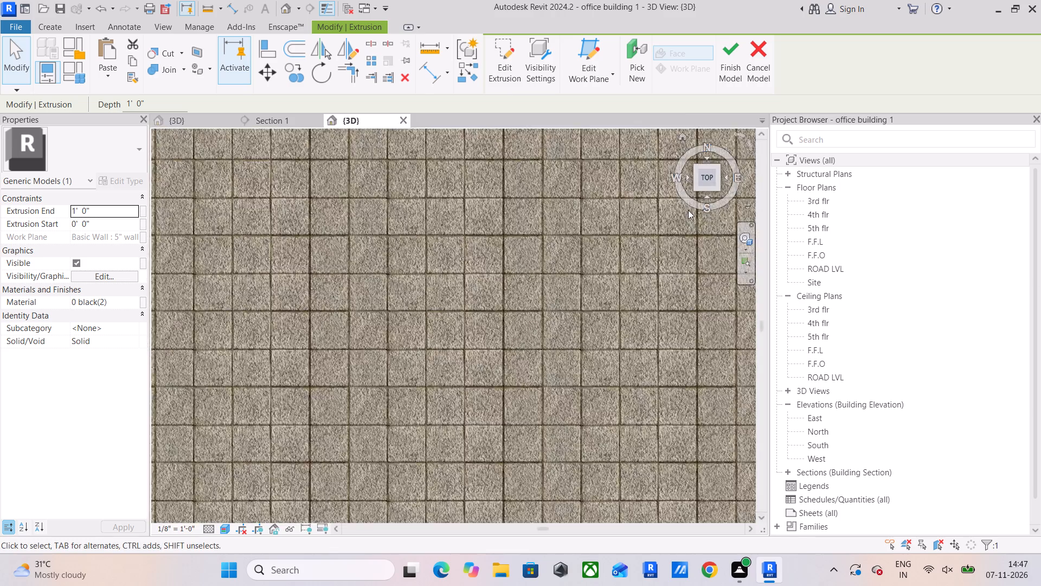
pyautogui.scroll(-8, 644, 271)
pyautogui.moveTo(639, 279); pyautogui.dragTo(454, 281, button='middle')
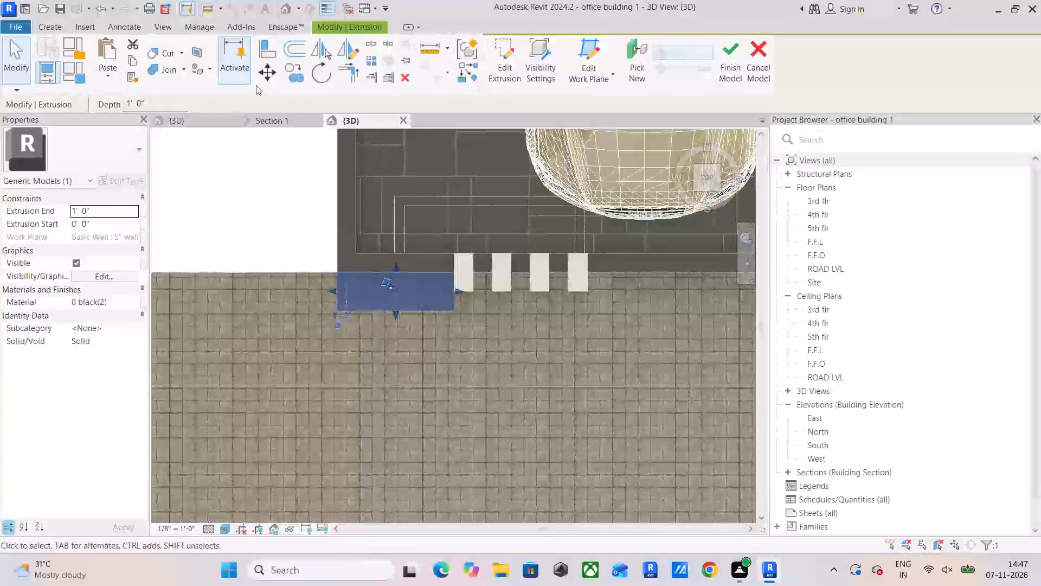
pyautogui.click(296, 74)
pyautogui.scroll(4, 388, 262)
pyautogui.scroll(5, 459, 279)
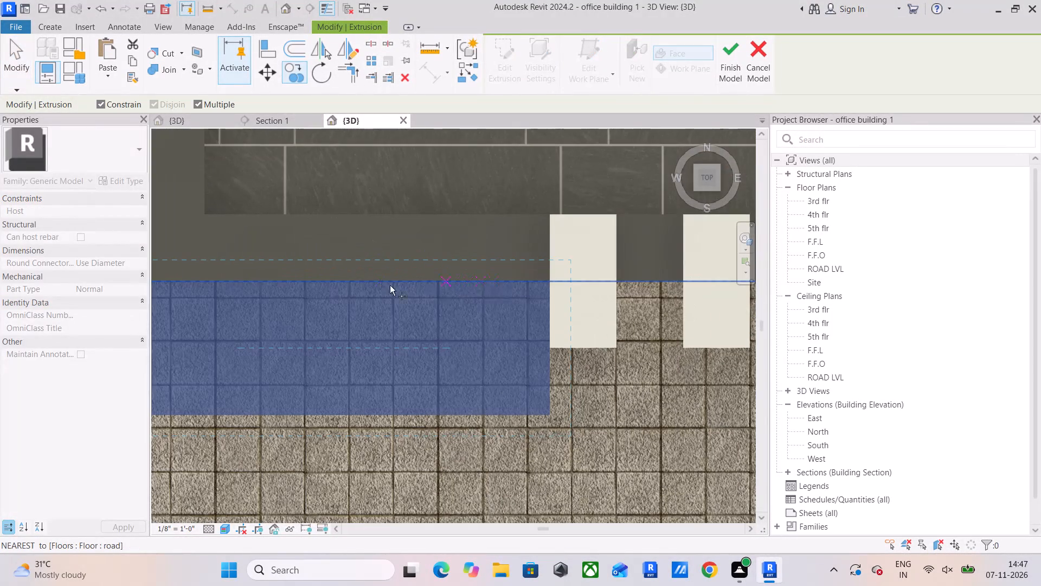
pyautogui.scroll(-4, 309, 286)
pyautogui.moveTo(309, 286); pyautogui.dragTo(390, 286, button='middle')
pyautogui.moveTo(288, 284); pyautogui.dragTo(301, 283)
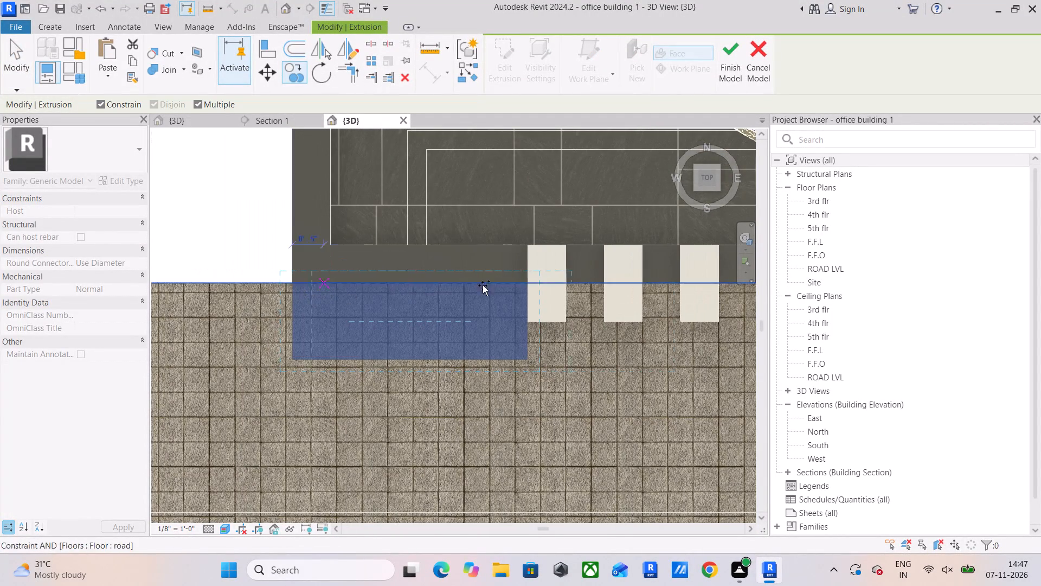
pyautogui.moveTo(641, 293); pyautogui.dragTo(454, 295, button='middle')
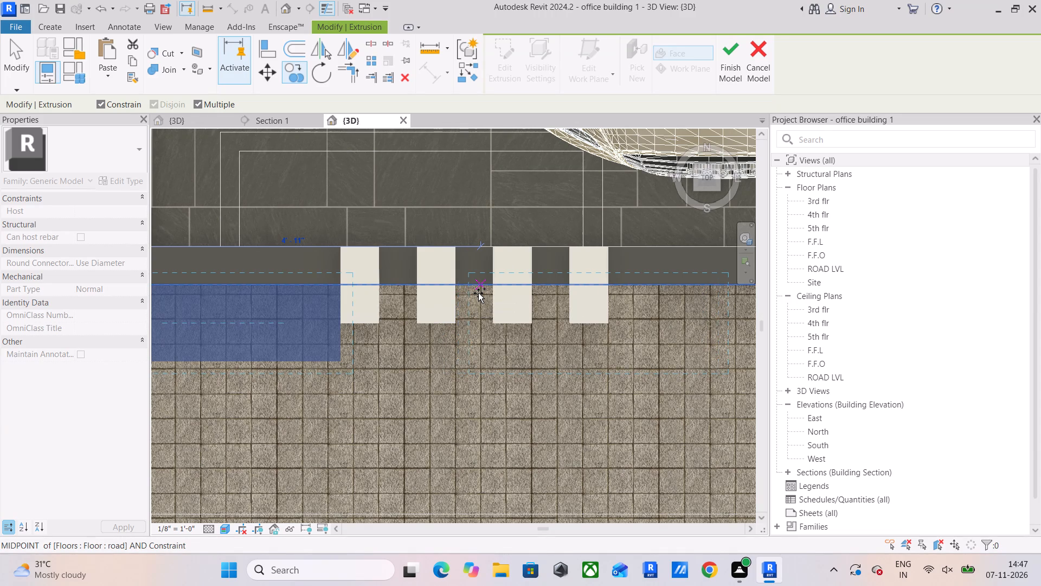
pyautogui.click(612, 288)
# Place another copy of the block against the wall just past the second group of fins.
pyautogui.scroll(-2, 629, 300)
pyautogui.moveTo(645, 301); pyautogui.dragTo(347, 304, button='middle')
pyautogui.scroll(-3, 486, 311)
pyautogui.moveTo(541, 314); pyautogui.dragTo(285, 313, button='middle')
pyautogui.scroll(3, 412, 305)
pyautogui.scroll(-2, 477, 314)
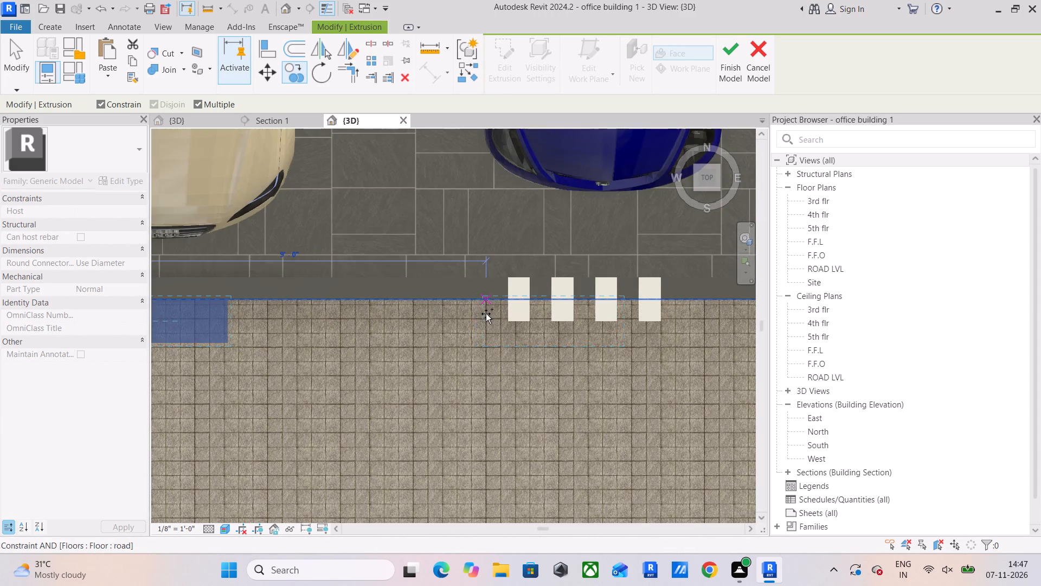
pyautogui.moveTo(486, 314); pyautogui.dragTo(369, 305, button='middle')
pyautogui.click(547, 294)
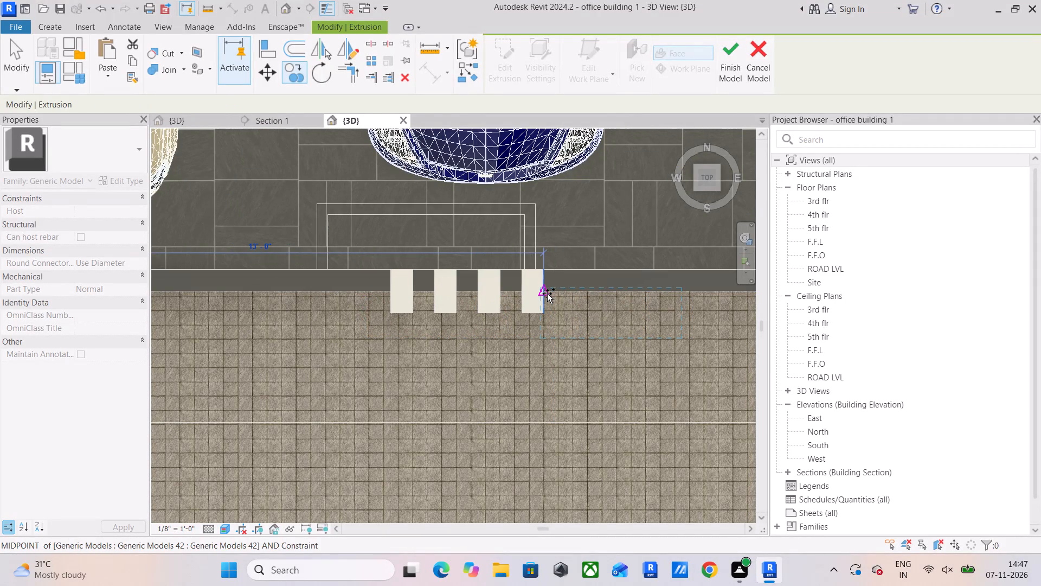
# Place another copy of the block just past the third group of fins and end the copying.
pyautogui.moveTo(554, 296); pyautogui.dragTo(405, 297, button='middle')
pyautogui.scroll(-3, 508, 298)
pyautogui.moveTo(513, 298); pyautogui.dragTo(410, 292, button='middle')
pyautogui.moveTo(555, 292); pyautogui.dragTo(317, 292, button='middle')
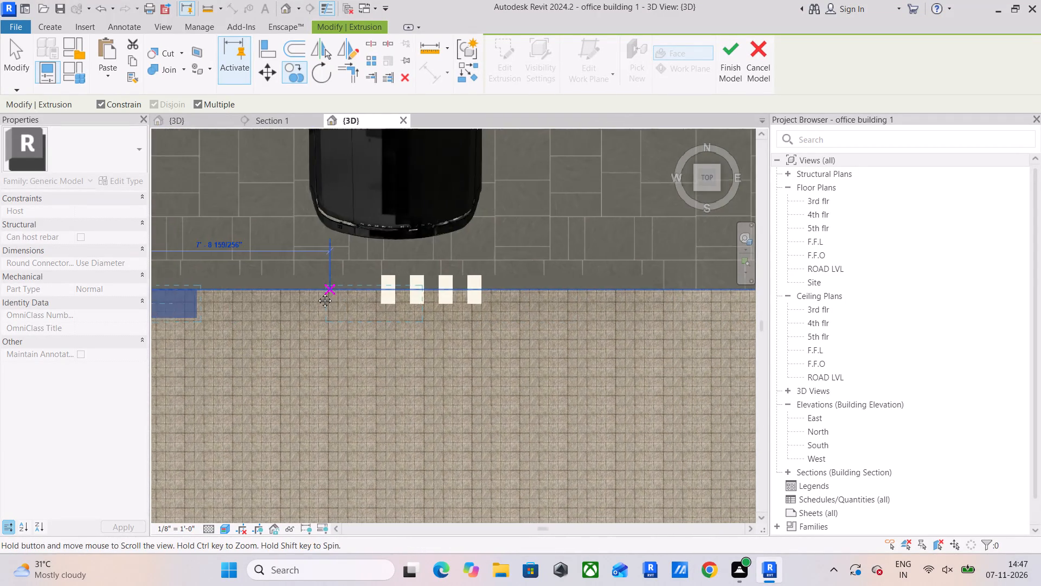
pyautogui.moveTo(317, 292); pyautogui.dragTo(310, 292, button='middle')
pyautogui.click(462, 290)
pyautogui.moveTo(513, 293); pyautogui.dragTo(399, 295, button='middle')
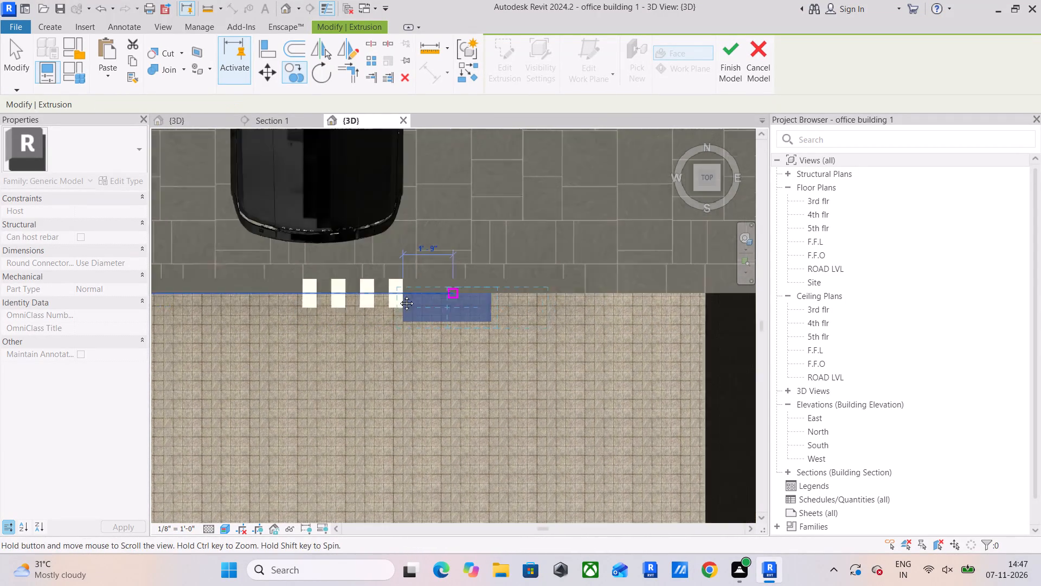
pyautogui.moveTo(399, 295); pyautogui.dragTo(387, 295, button='middle')
pyautogui.moveTo(507, 293); pyautogui.dragTo(340, 281, button='middle')
pyautogui.scroll(-2, 421, 283)
pyautogui.moveTo(449, 286); pyautogui.dragTo(342, 277, button='middle')
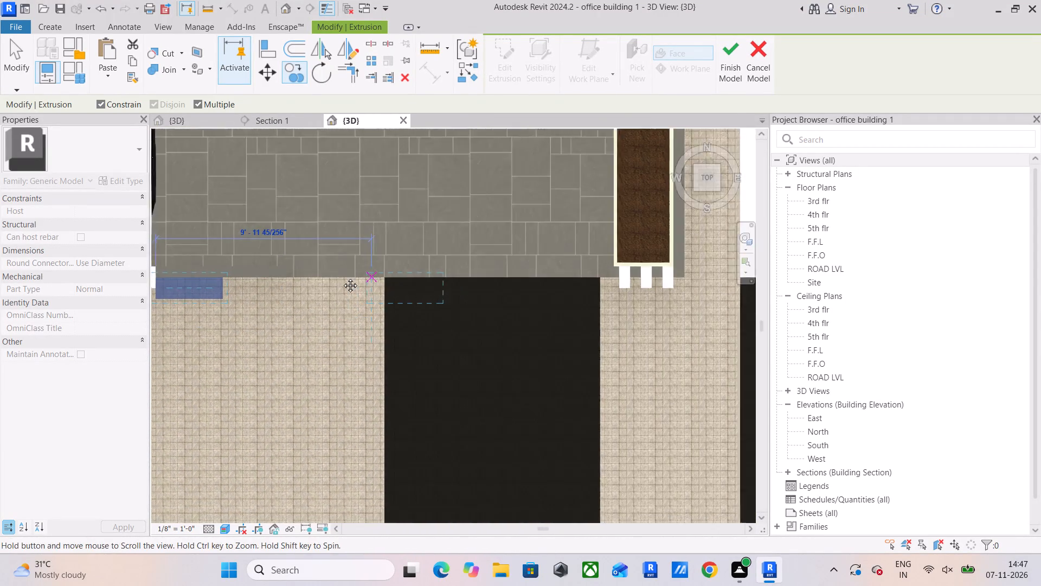
pyautogui.moveTo(342, 277); pyautogui.dragTo(325, 274, button='middle')
pyautogui.moveTo(428, 272); pyautogui.dragTo(299, 271, button='middle')
pyautogui.moveTo(376, 269); pyautogui.dragTo(399, 269, button='middle')
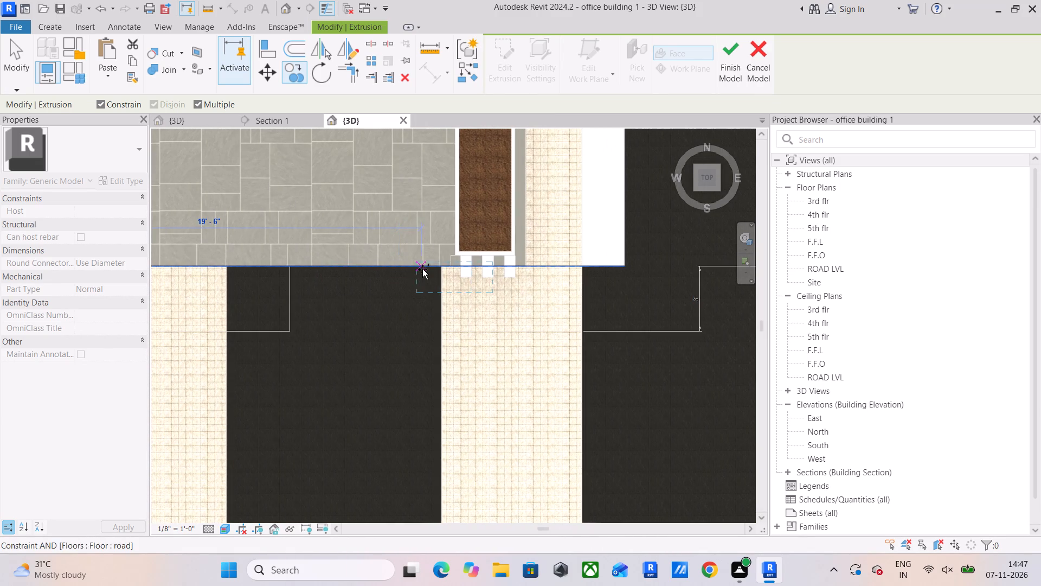
pyautogui.press('Escape')
# Stretch the block past the third fin group along the wall to the edge of the dark driveway.
pyautogui.moveTo(428, 273); pyautogui.dragTo(673, 240, button='middle')
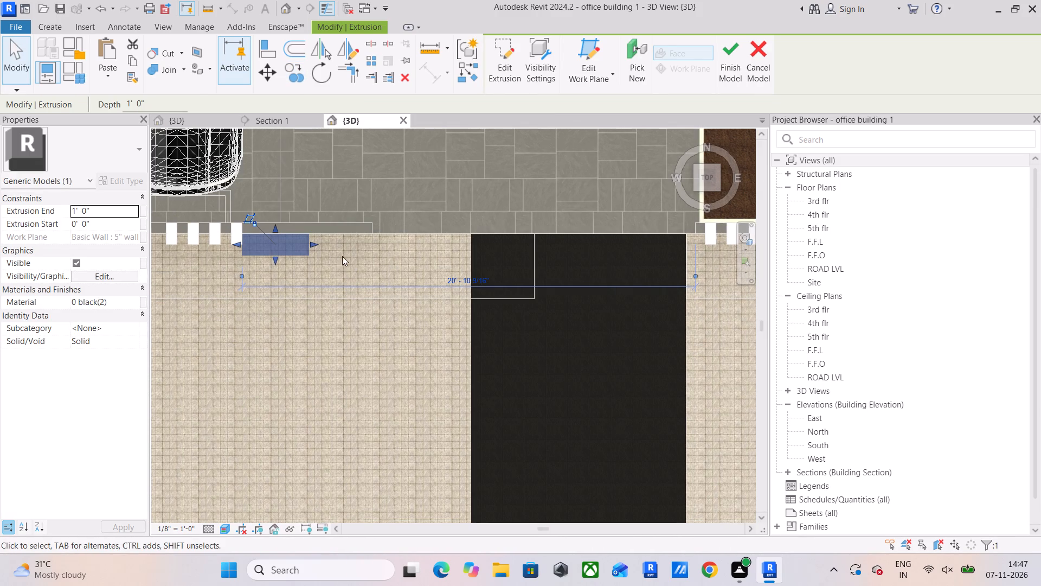
pyautogui.moveTo(314, 245); pyautogui.dragTo(466, 252)
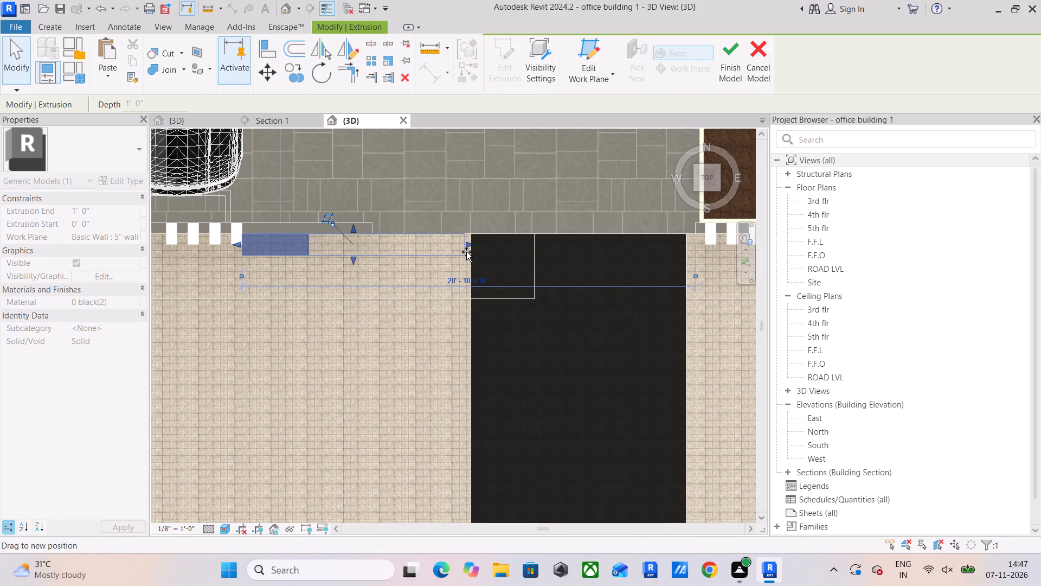
pyautogui.moveTo(466, 252); pyautogui.dragTo(471, 253)
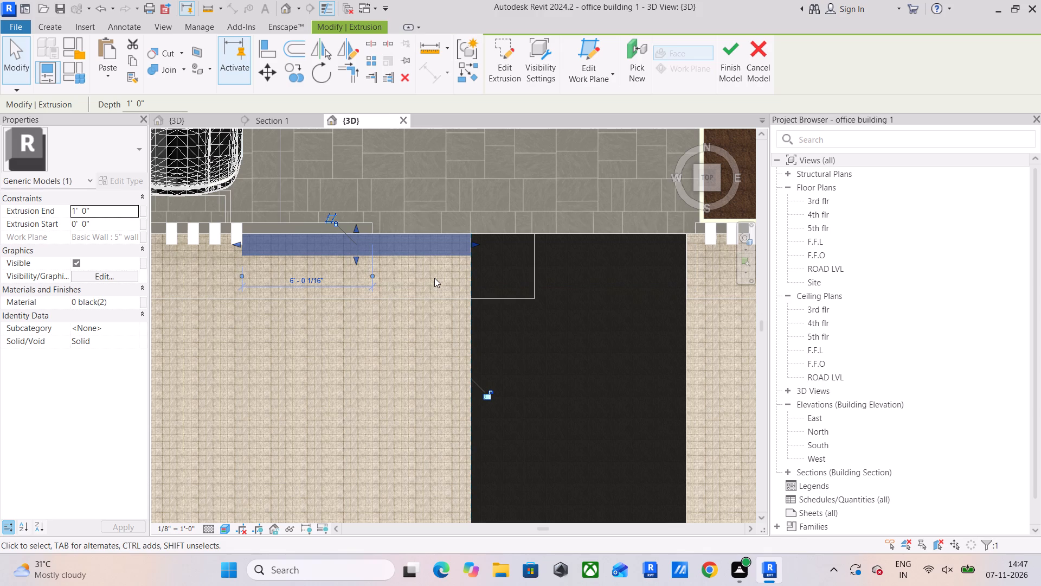
# Stretch the block past the second fin group until it reaches the first fin of the third group.
pyautogui.scroll(-2, 310, 349)
pyautogui.moveTo(313, 348); pyautogui.dragTo(556, 329, button='middle')
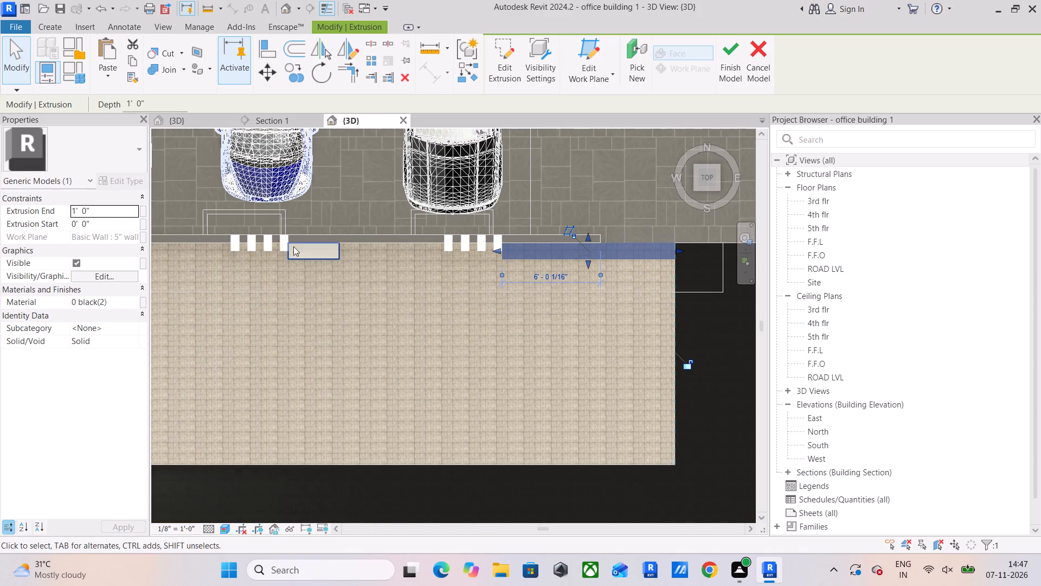
pyautogui.click(313, 259)
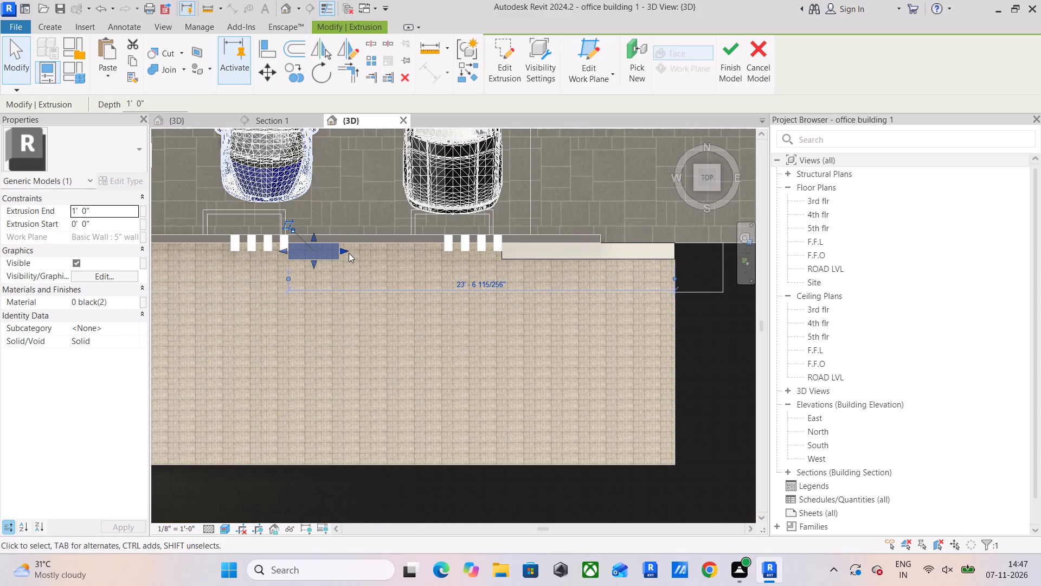
pyautogui.moveTo(344, 250); pyautogui.dragTo(441, 263)
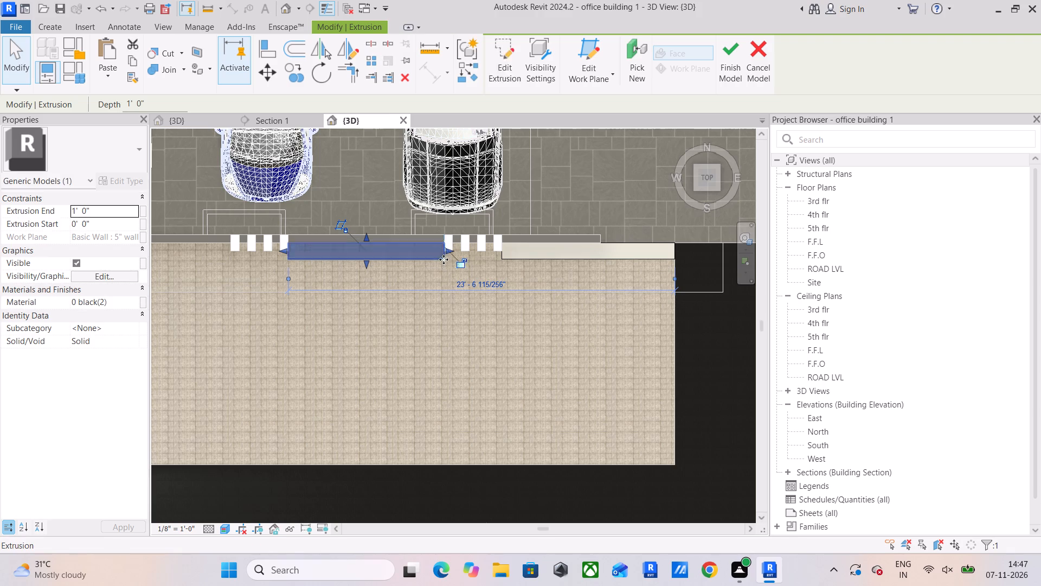
# Stretch the block past the first fin group until it meets the first fin of the second group.
pyautogui.scroll(8, 444, 258)
pyautogui.scroll(-6, 399, 323)
pyautogui.moveTo(398, 324); pyautogui.dragTo(577, 315, button='middle')
pyautogui.scroll(-1, 459, 315)
pyautogui.moveTo(357, 318); pyautogui.dragTo(403, 328, button='middle')
pyautogui.click(257, 298)
pyautogui.moveTo(264, 294); pyautogui.dragTo(277, 295)
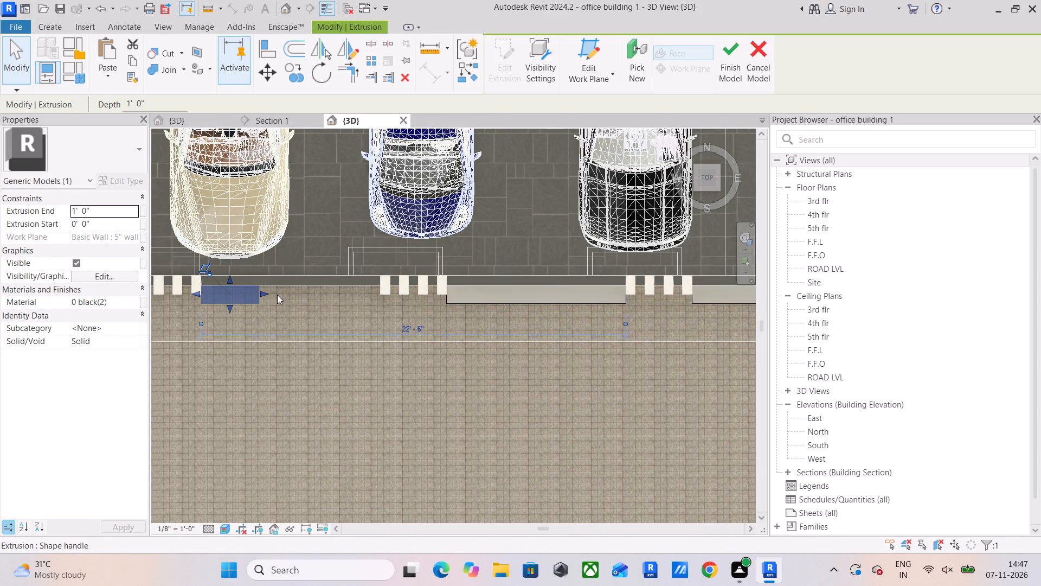
pyautogui.moveTo(277, 295); pyautogui.dragTo(382, 310)
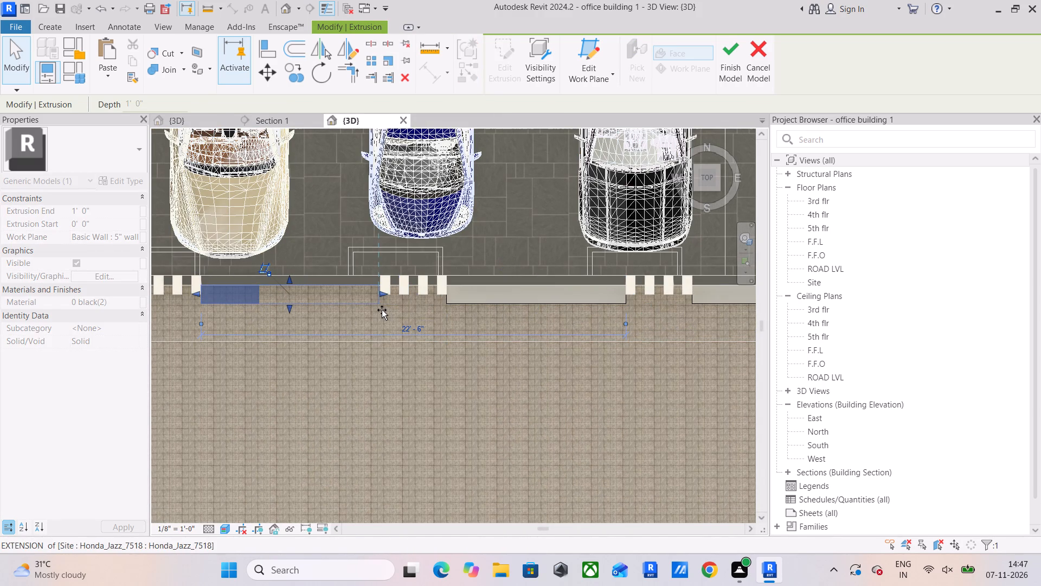
pyautogui.moveTo(382, 310); pyautogui.dragTo(383, 310)
pyautogui.scroll(9, 387, 299)
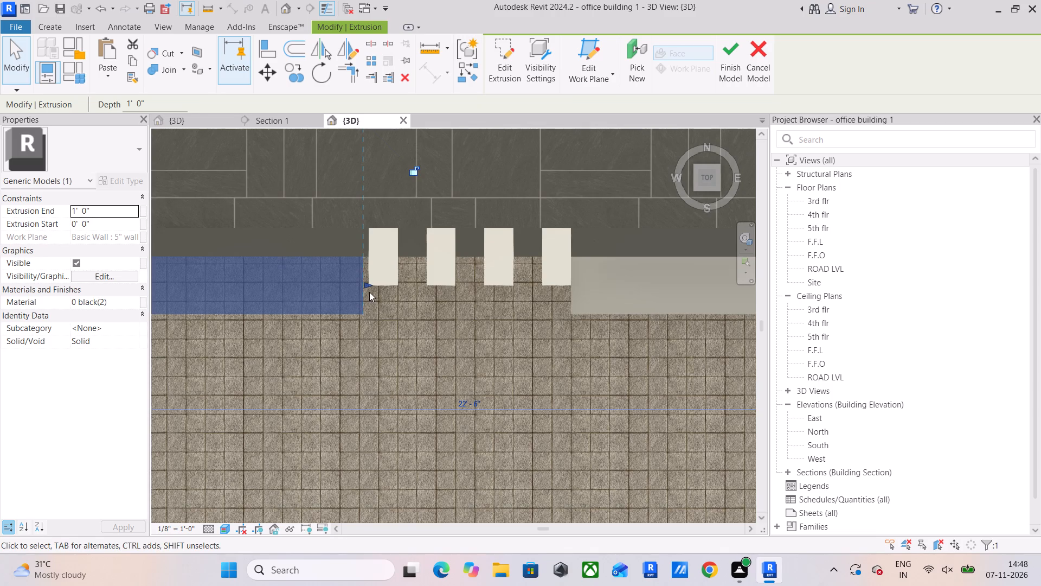
pyautogui.moveTo(367, 285); pyautogui.dragTo(372, 285)
pyautogui.click(415, 330)
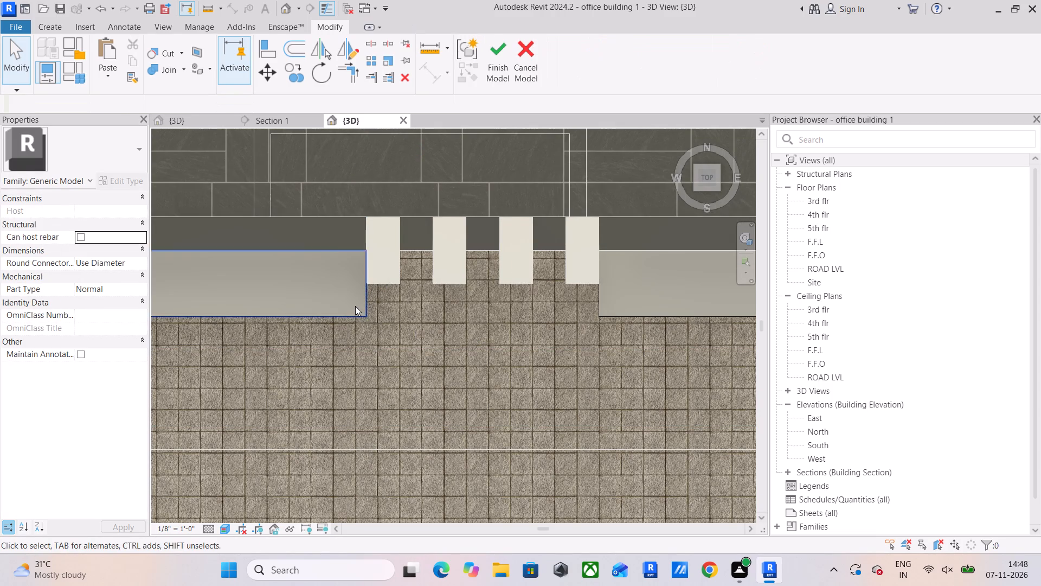
# Start a void extrusion and pick the corner block's end face beside the first fin as its work plane.
pyautogui.scroll(-4, 355, 306)
pyautogui.moveTo(355, 306); pyautogui.dragTo(573, 304, button='middle')
pyautogui.scroll(-5, 528, 321)
pyautogui.moveTo(497, 326); pyautogui.dragTo(564, 319, button='middle')
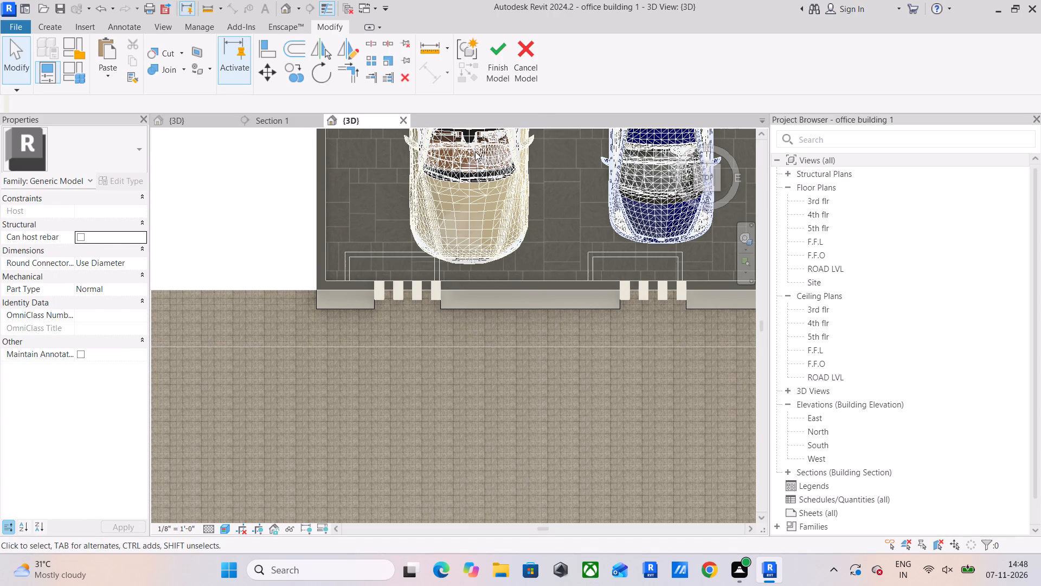
pyautogui.click(38, 20)
pyautogui.click(264, 58)
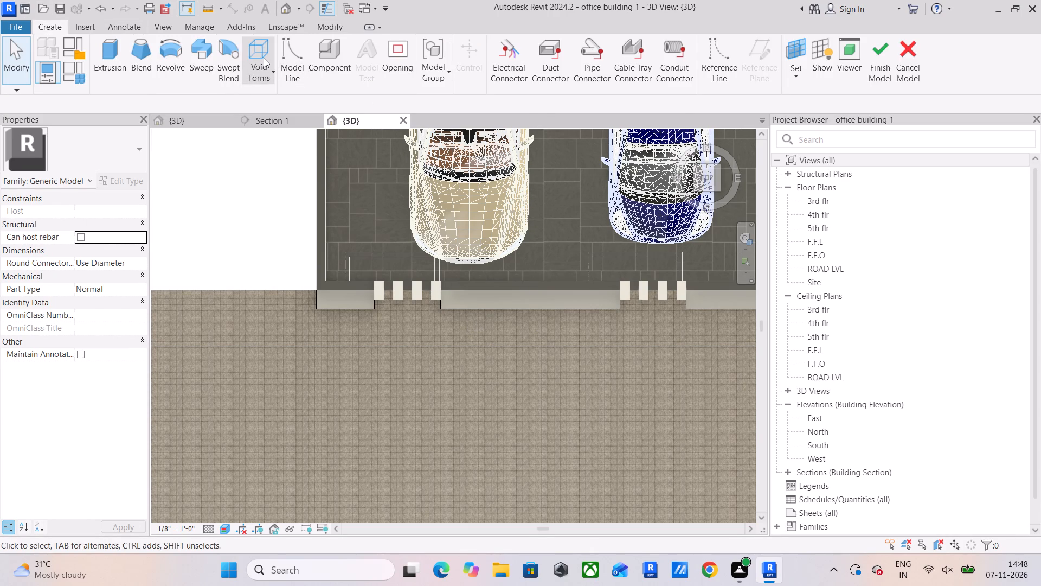
pyautogui.click(287, 107)
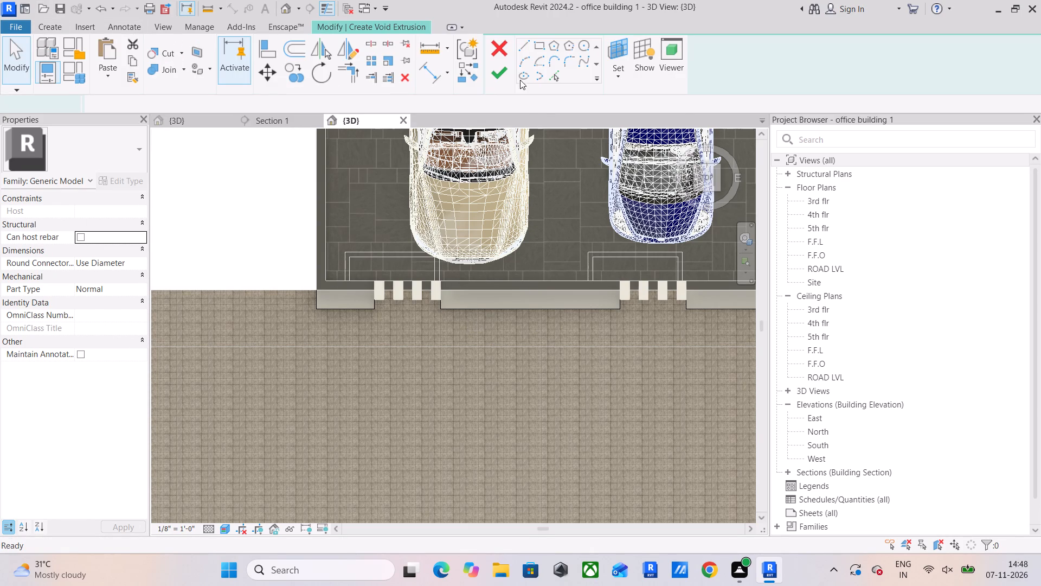
pyautogui.click(539, 46)
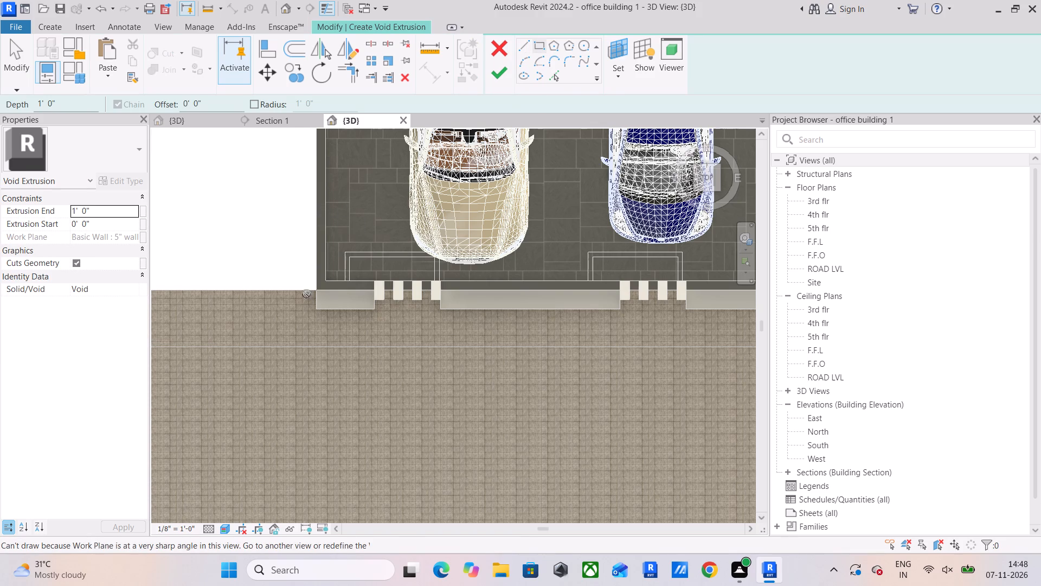
pyautogui.click(618, 73)
pyautogui.click(647, 123)
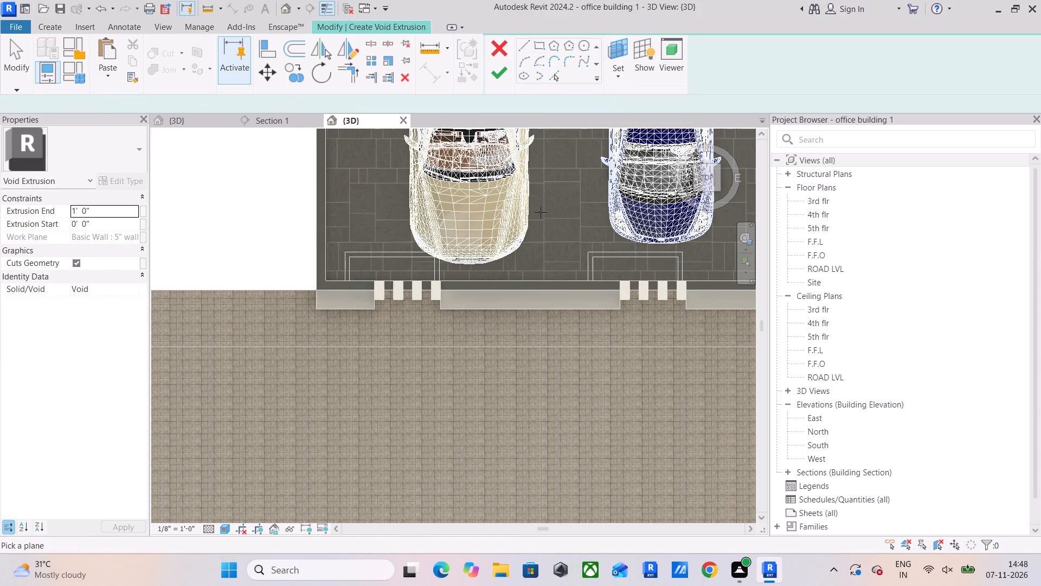
pyautogui.scroll(5, 354, 302)
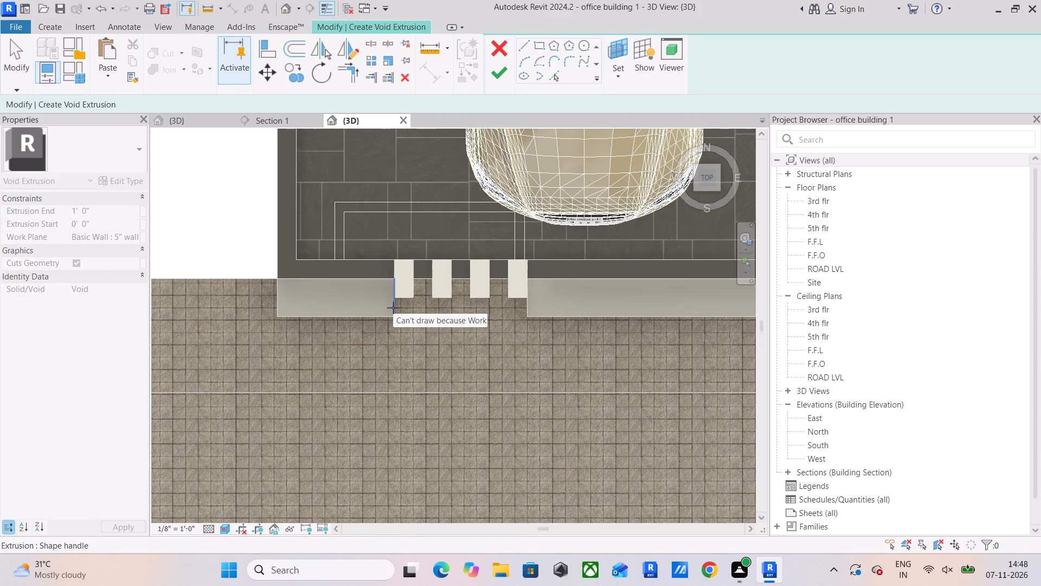
pyautogui.click(393, 308)
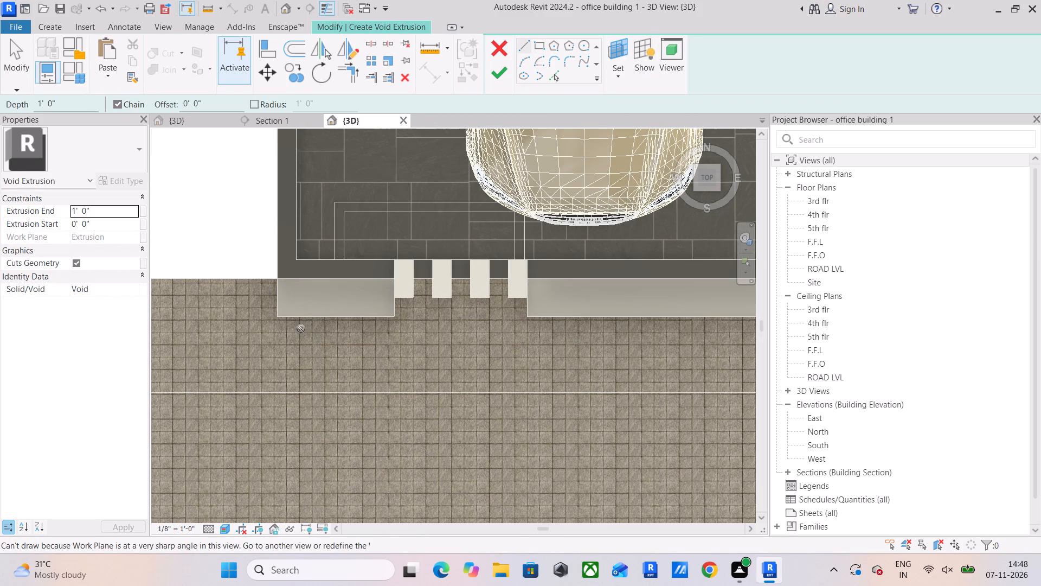
# Change the void extrusion's work plane to the top face of the corner block.
pyautogui.scroll(7, 317, 329)
pyautogui.moveTo(295, 313); pyautogui.dragTo(420, 294, button='middle')
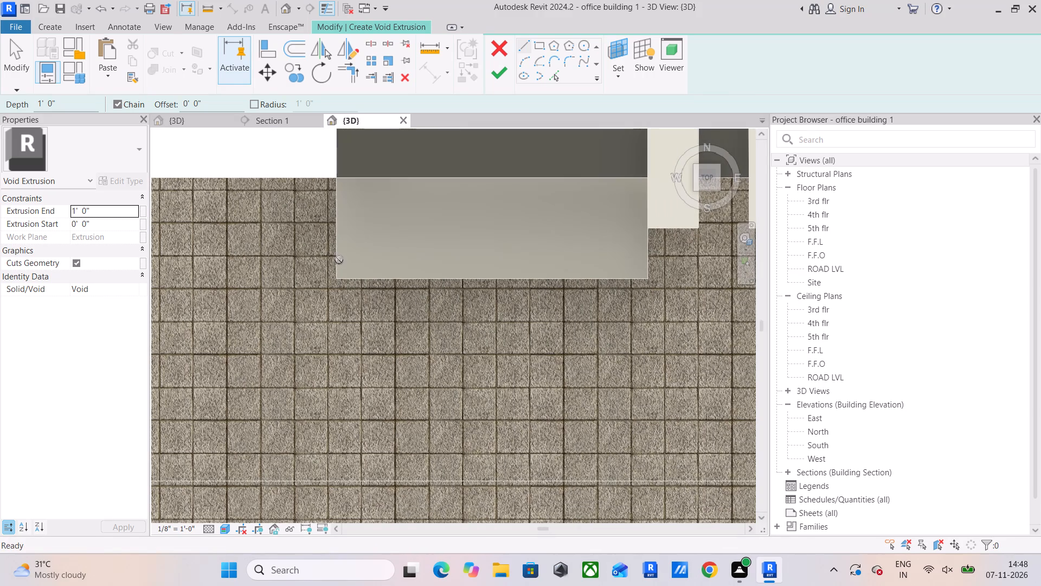
pyautogui.keyDown('shift'); pyautogui.moveTo(339, 262); pyautogui.dragTo(385, 245, button='middle'); pyautogui.keyUp('shift')
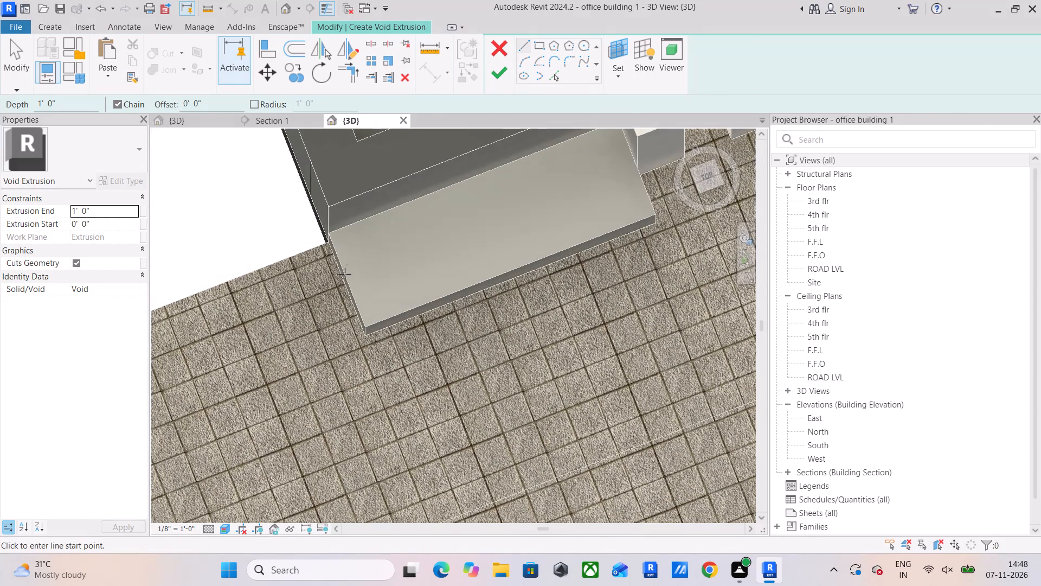
pyautogui.click(619, 70)
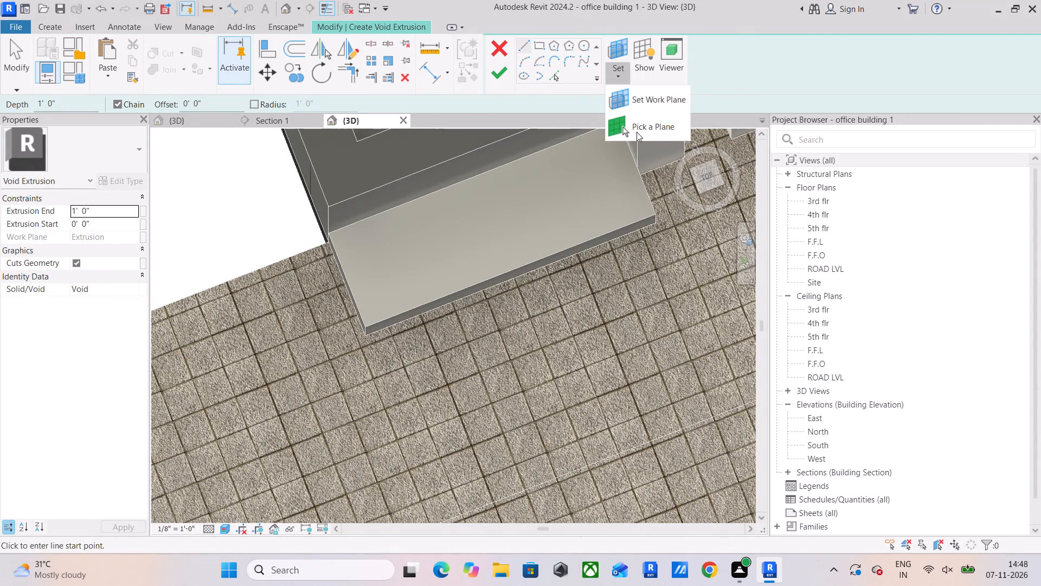
pyautogui.click(637, 132)
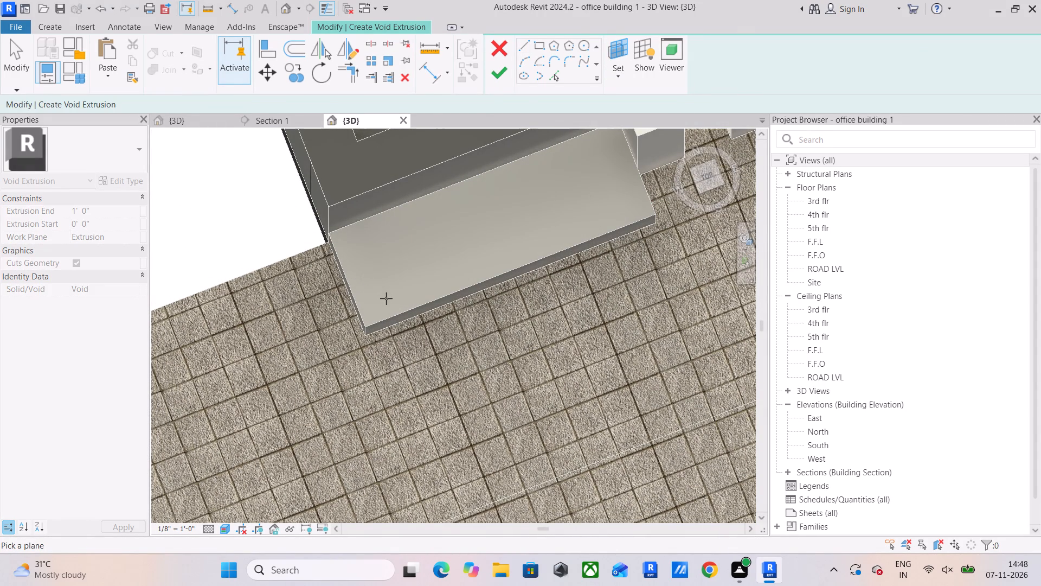
pyautogui.click(391, 312)
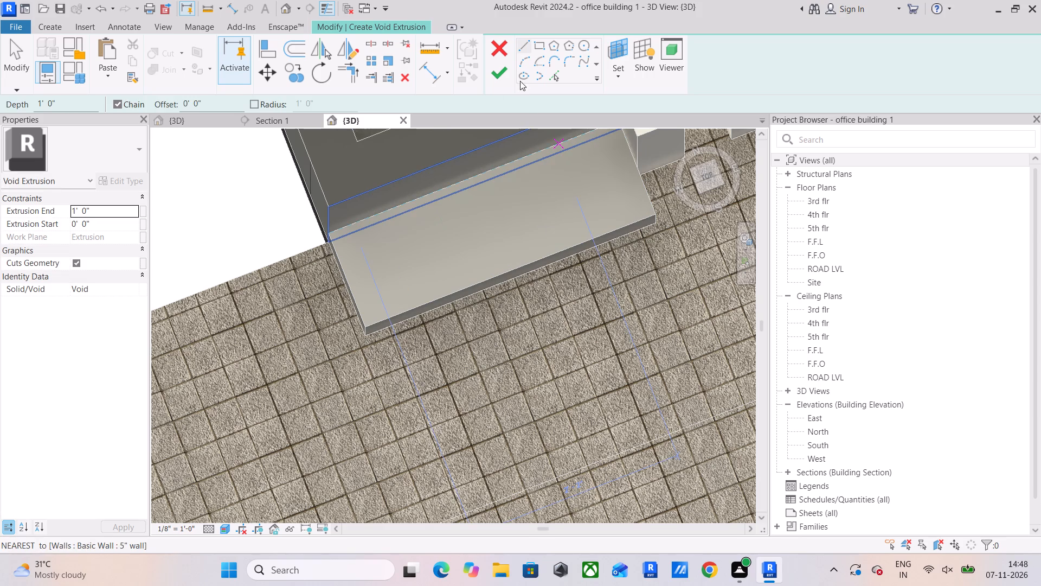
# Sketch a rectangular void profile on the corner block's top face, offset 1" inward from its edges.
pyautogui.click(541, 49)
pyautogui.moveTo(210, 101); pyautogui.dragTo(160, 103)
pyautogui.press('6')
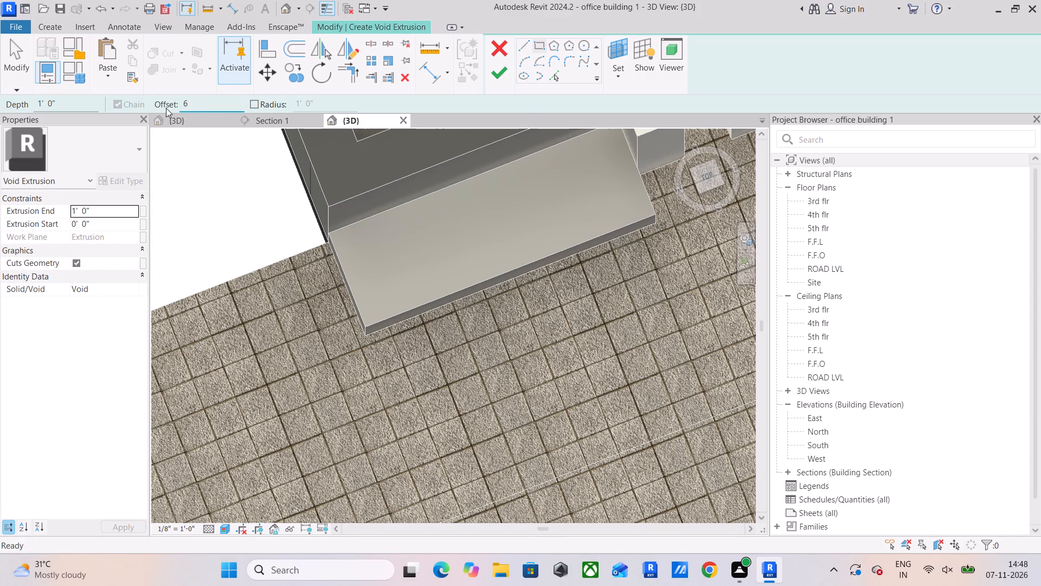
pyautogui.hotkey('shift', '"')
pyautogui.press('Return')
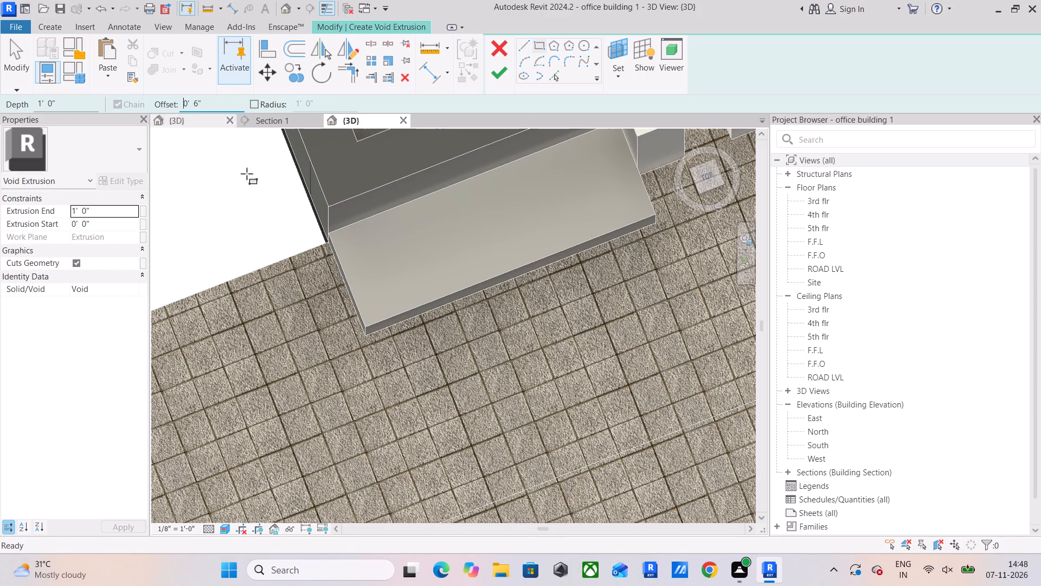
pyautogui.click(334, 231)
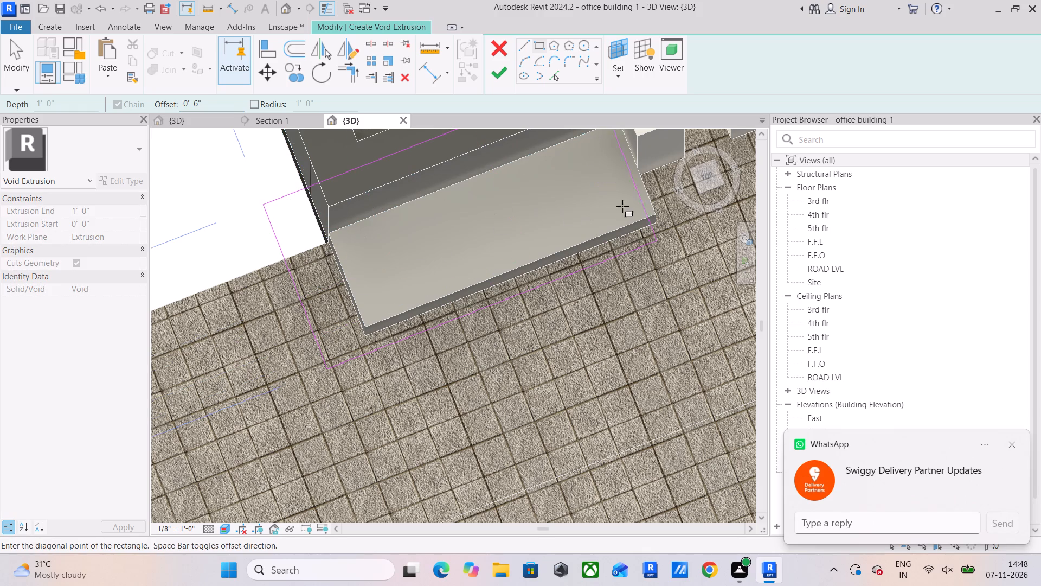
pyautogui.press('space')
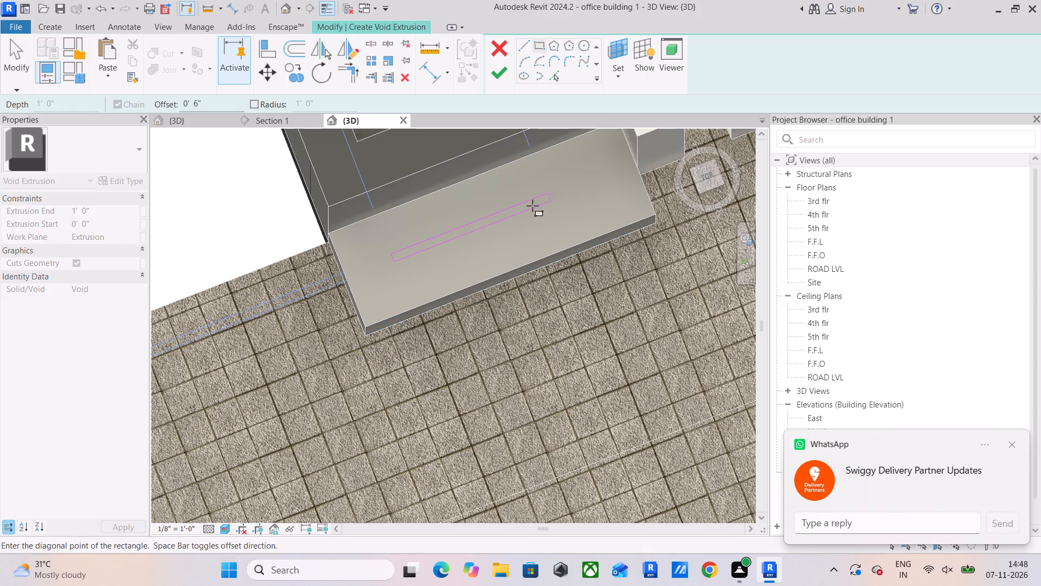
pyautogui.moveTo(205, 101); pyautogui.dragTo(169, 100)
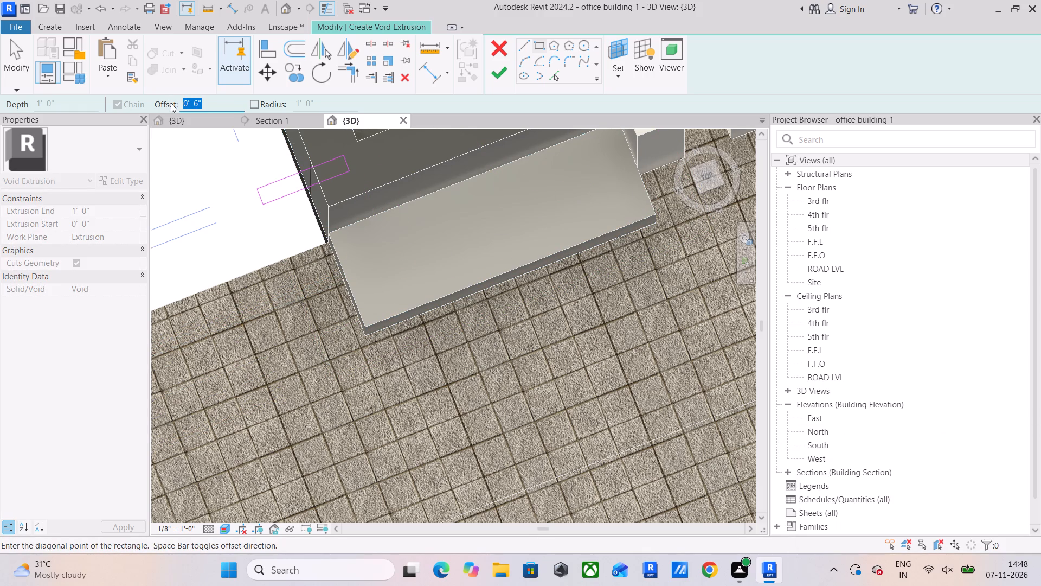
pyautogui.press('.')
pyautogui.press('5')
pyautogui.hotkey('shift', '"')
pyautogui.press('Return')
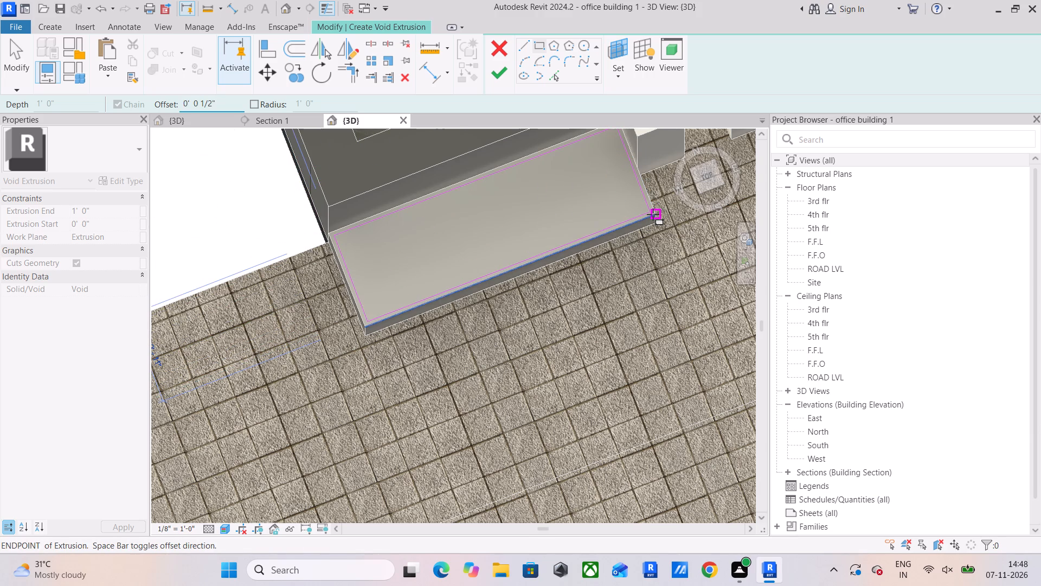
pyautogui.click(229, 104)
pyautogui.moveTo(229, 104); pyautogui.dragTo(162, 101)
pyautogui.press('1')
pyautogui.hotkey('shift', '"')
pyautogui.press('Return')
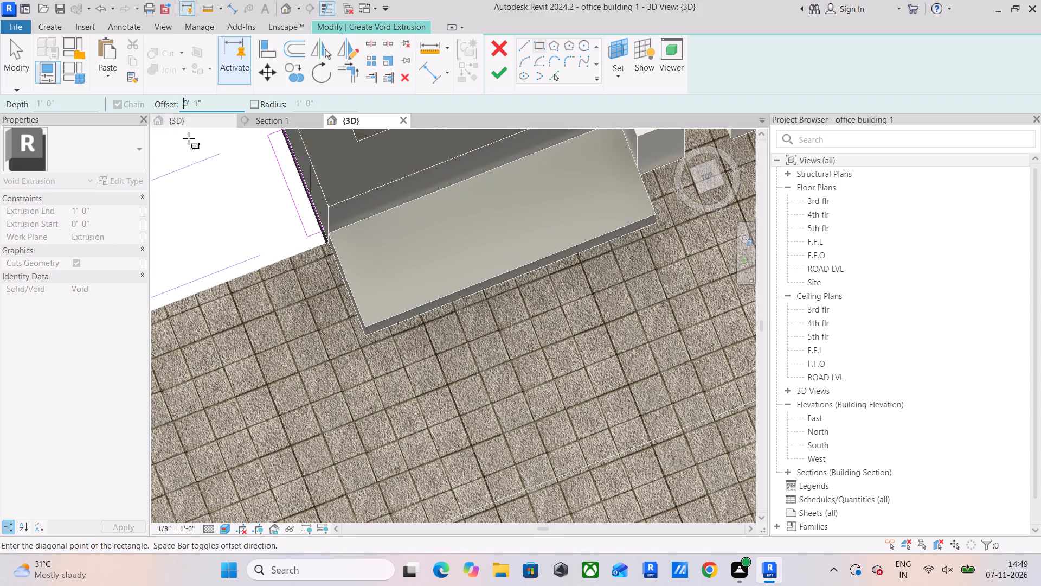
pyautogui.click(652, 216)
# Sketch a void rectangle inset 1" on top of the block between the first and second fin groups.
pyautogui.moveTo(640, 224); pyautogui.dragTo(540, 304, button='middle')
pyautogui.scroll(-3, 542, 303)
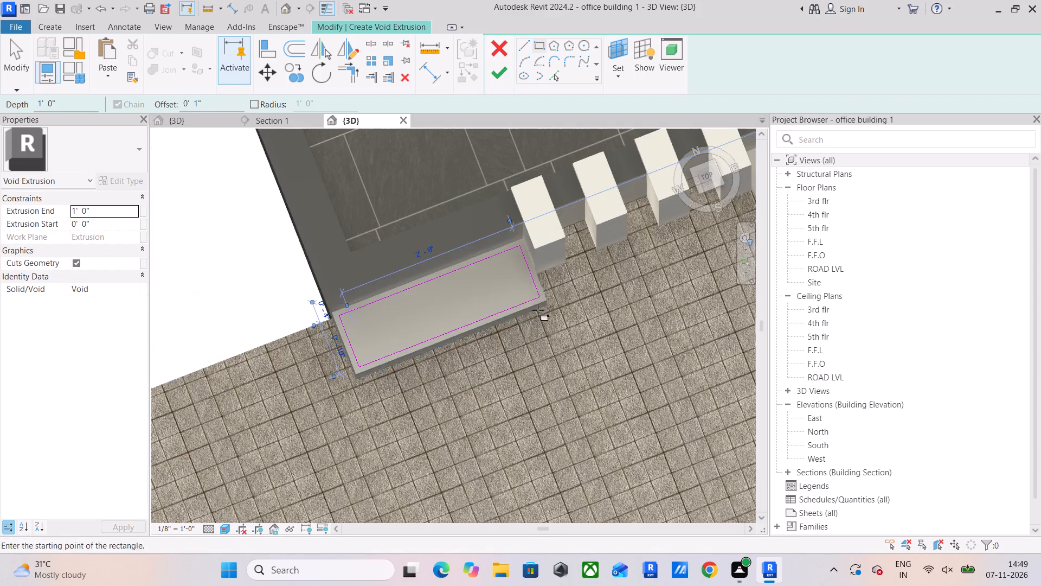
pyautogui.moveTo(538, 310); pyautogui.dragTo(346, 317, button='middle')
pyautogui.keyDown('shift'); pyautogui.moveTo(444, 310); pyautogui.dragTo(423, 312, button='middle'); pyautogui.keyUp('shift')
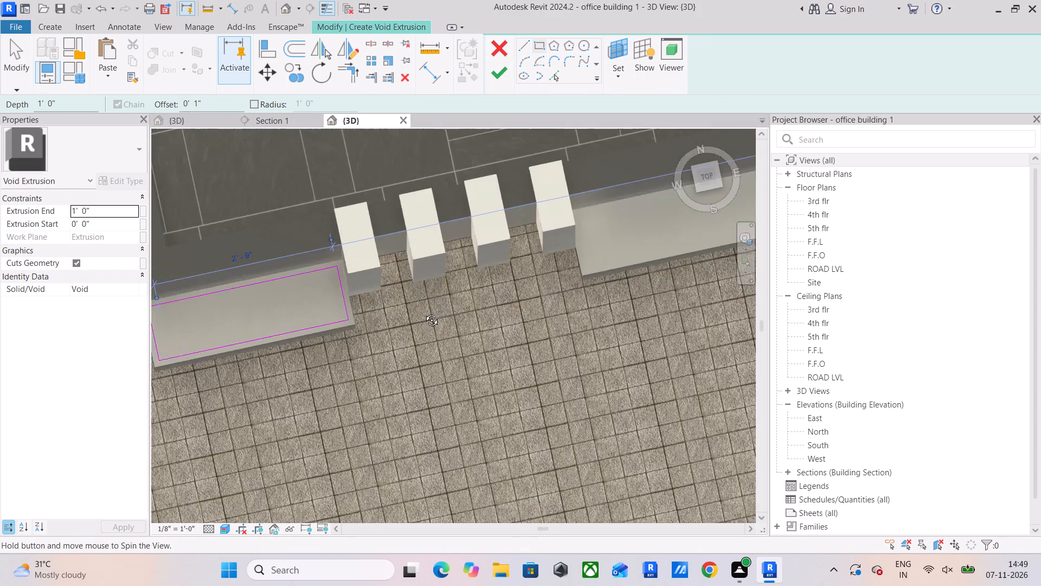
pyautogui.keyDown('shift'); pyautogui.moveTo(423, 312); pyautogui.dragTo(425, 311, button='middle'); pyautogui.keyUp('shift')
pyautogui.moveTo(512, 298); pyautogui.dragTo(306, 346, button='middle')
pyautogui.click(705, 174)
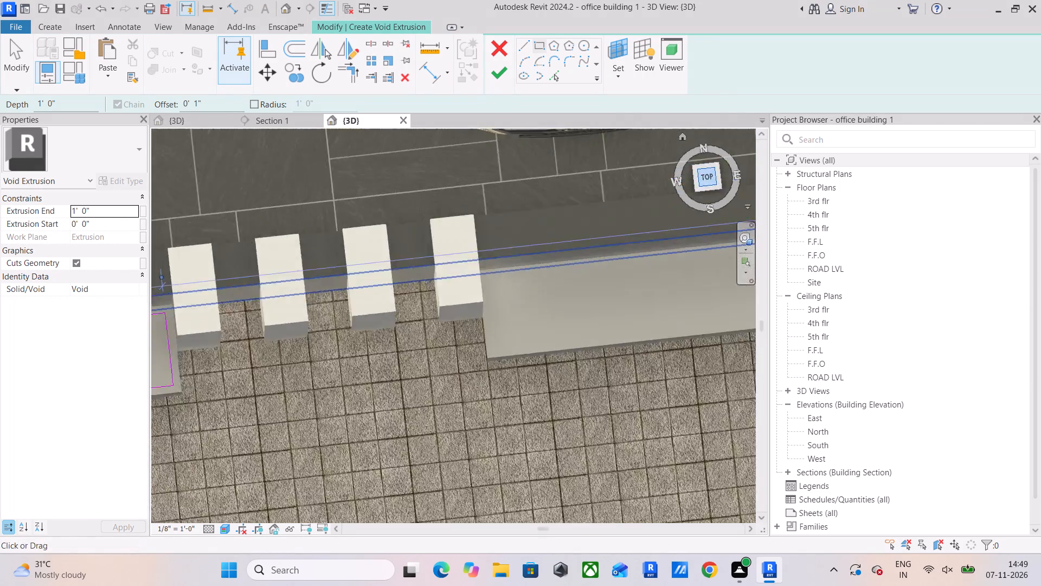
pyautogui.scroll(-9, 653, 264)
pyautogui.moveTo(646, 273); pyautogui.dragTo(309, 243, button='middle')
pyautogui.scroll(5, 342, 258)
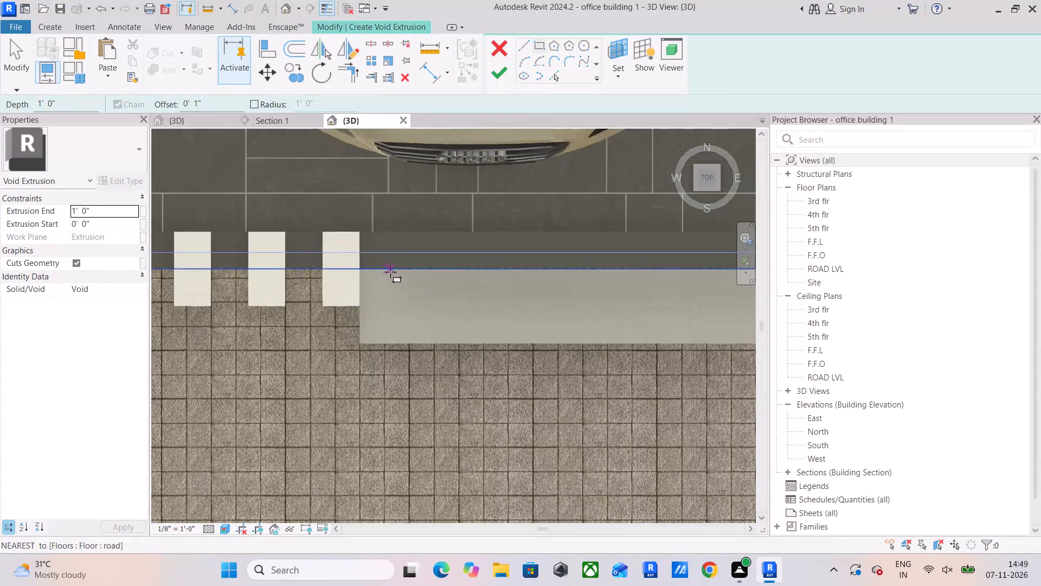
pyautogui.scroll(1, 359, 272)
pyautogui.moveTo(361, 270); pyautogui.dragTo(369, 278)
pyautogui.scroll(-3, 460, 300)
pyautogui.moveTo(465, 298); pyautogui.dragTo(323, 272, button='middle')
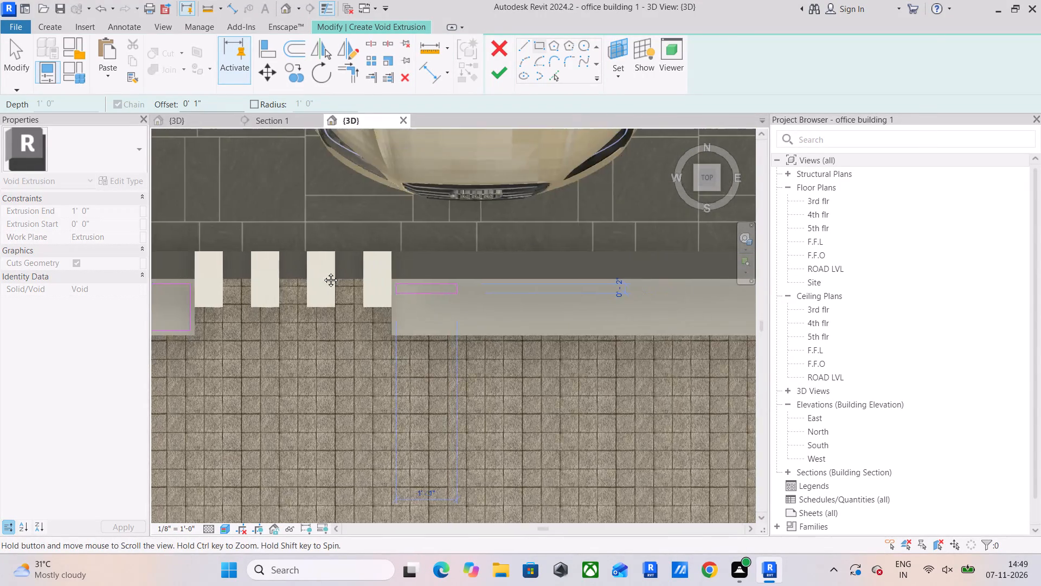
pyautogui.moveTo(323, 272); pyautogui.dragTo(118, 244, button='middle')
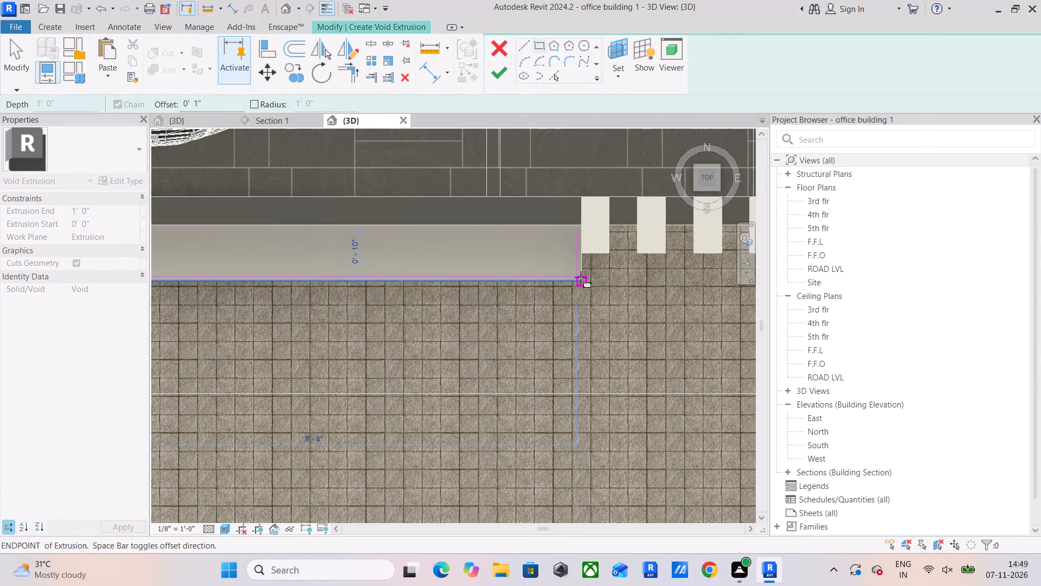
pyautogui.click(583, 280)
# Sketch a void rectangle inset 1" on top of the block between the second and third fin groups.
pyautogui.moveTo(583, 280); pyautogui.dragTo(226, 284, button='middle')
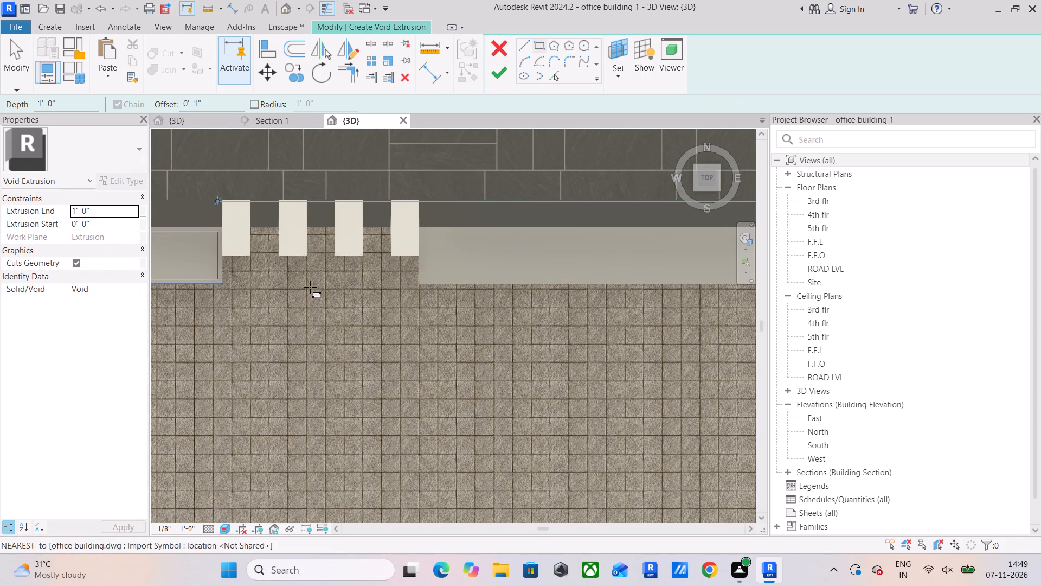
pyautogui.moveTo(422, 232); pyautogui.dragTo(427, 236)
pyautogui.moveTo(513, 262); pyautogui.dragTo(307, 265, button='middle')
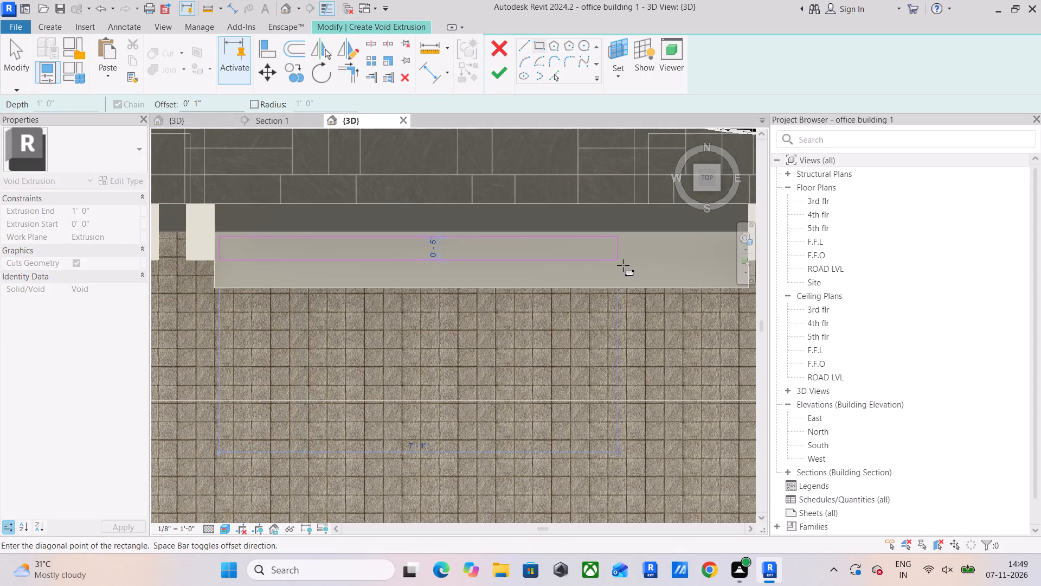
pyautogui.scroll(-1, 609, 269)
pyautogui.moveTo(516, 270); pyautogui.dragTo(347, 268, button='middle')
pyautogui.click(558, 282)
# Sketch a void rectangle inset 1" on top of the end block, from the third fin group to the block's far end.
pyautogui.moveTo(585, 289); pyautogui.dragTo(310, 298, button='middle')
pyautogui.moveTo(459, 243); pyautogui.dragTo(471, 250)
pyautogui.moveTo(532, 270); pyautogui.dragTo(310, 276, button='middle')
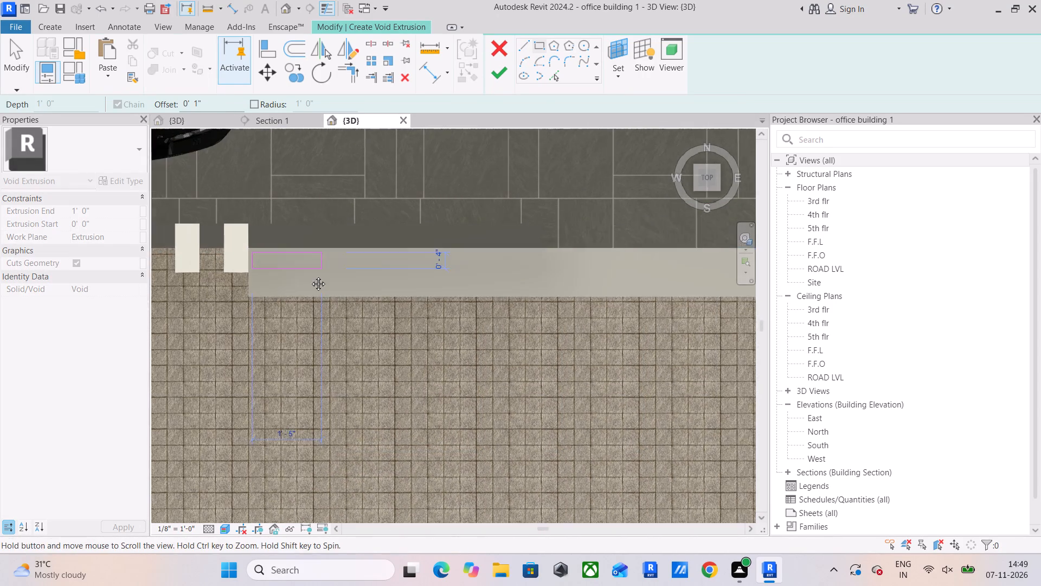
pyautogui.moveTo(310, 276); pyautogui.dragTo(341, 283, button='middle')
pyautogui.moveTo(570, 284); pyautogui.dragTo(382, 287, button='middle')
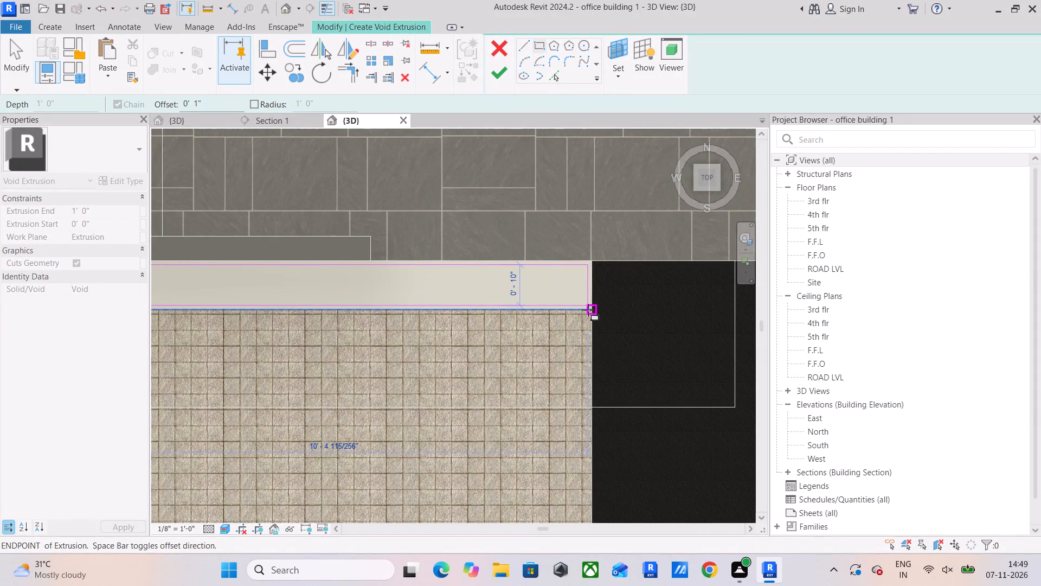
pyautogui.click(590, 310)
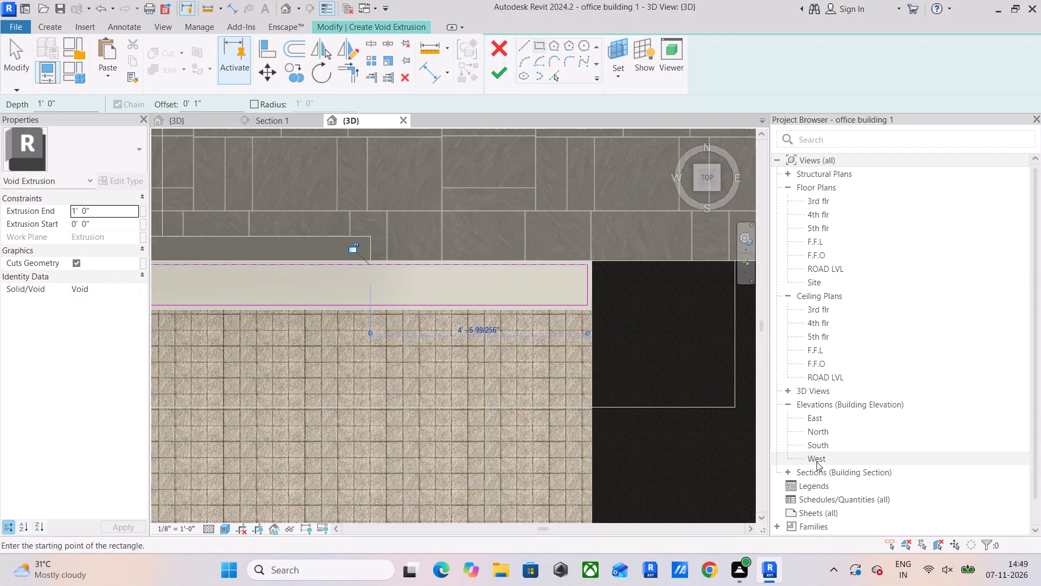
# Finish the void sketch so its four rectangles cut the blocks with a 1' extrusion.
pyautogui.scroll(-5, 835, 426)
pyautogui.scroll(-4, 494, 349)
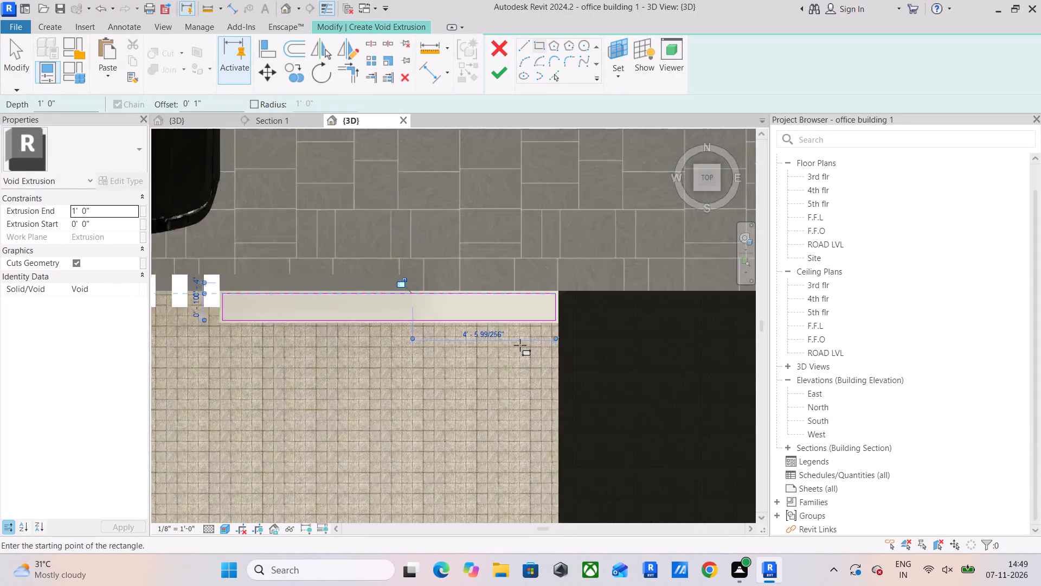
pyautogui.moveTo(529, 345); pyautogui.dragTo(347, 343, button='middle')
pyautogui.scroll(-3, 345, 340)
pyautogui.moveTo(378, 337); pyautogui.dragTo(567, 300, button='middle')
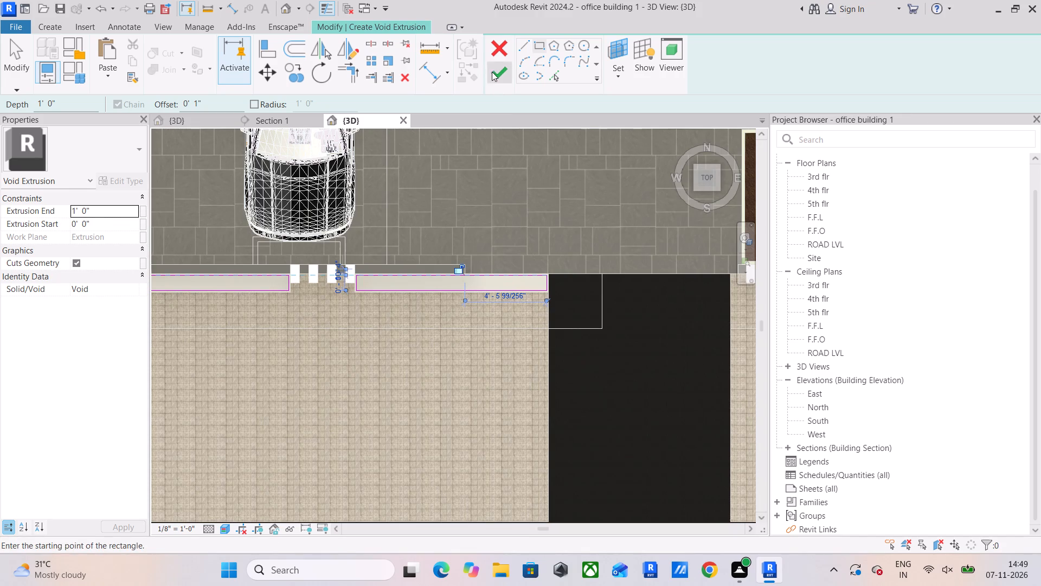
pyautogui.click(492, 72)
# Examine in 3D how the void cuts the corner block and the block beyond the first fin group.
pyautogui.scroll(-2, 393, 315)
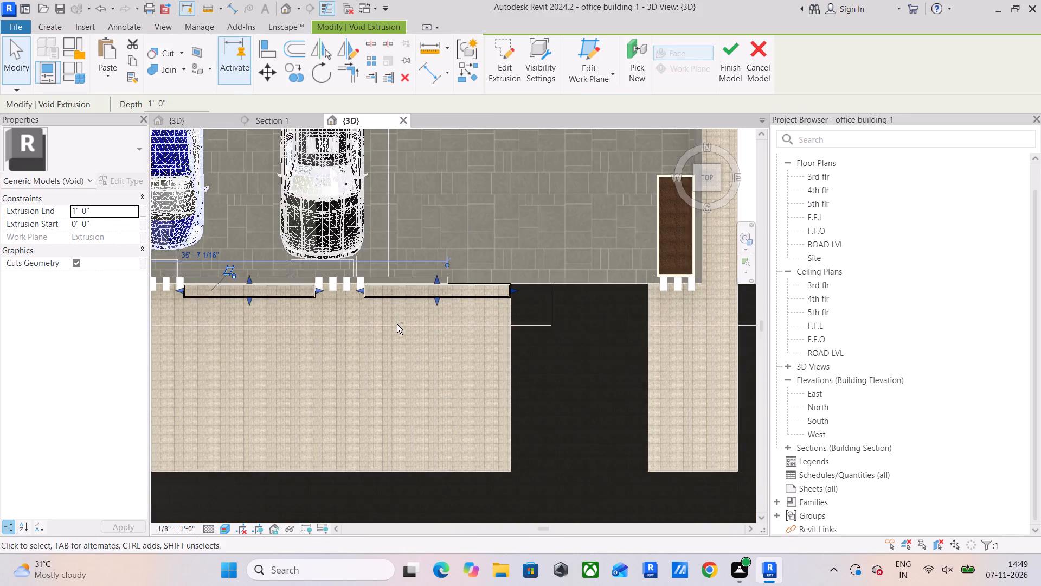
pyautogui.keyDown('shift'); pyautogui.moveTo(407, 323); pyautogui.dragTo(460, 125, button='middle'); pyautogui.keyUp('shift')
pyautogui.moveTo(335, 261); pyautogui.dragTo(593, 300, button='middle')
pyautogui.moveTo(339, 350); pyautogui.dragTo(486, 330, button='middle')
pyautogui.keyDown('shift'); pyautogui.moveTo(403, 372); pyautogui.dragTo(445, 358, button='middle'); pyautogui.keyUp('shift')
pyautogui.scroll(10, 436, 394)
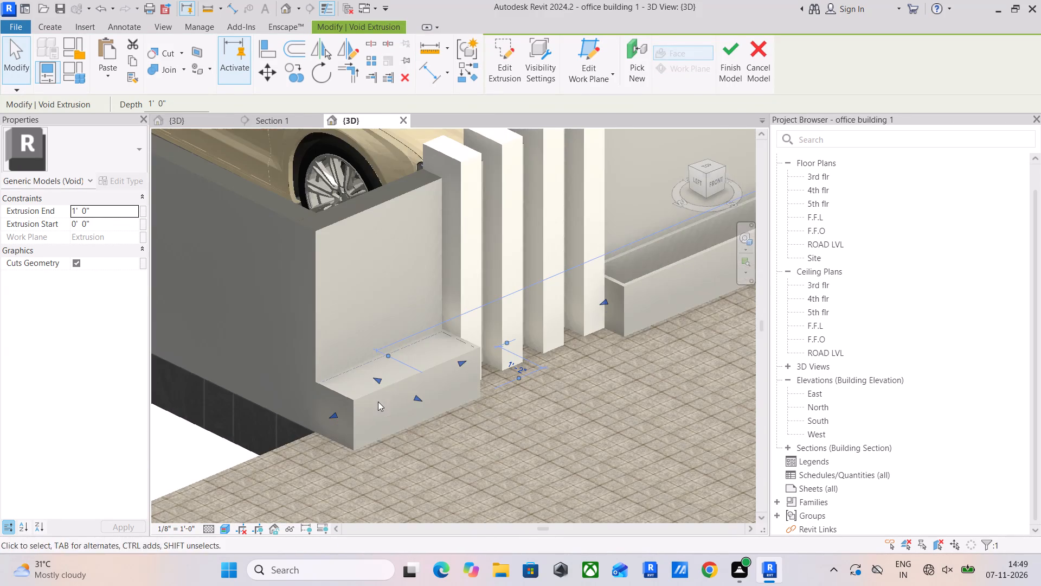
pyautogui.click(473, 451)
pyautogui.scroll(-3, 449, 421)
pyautogui.keyDown('shift'); pyautogui.moveTo(492, 430); pyautogui.dragTo(461, 513, button='middle'); pyautogui.keyUp('shift')
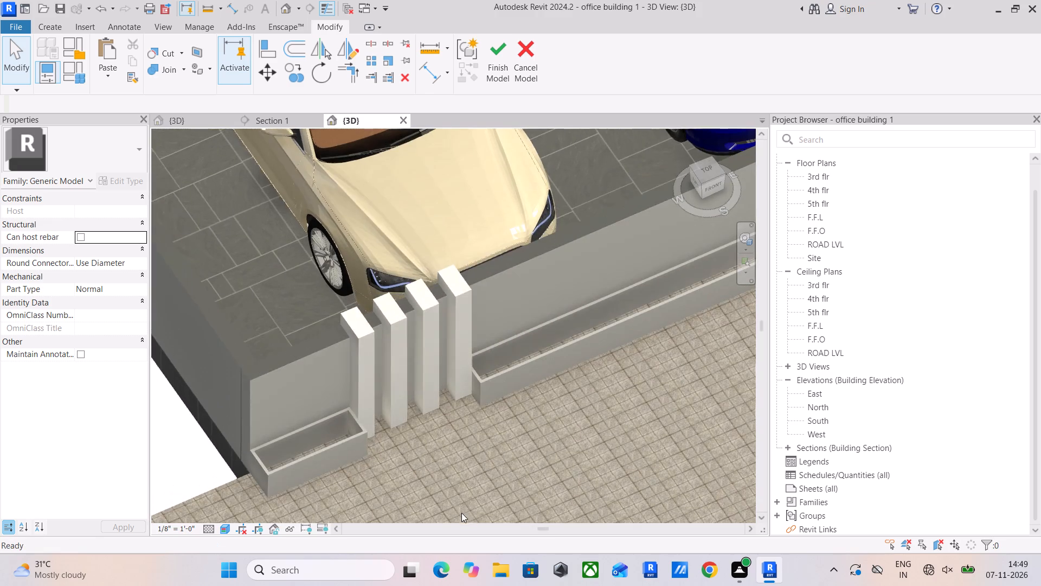
pyautogui.moveTo(460, 507); pyautogui.dragTo(518, 430, button='middle')
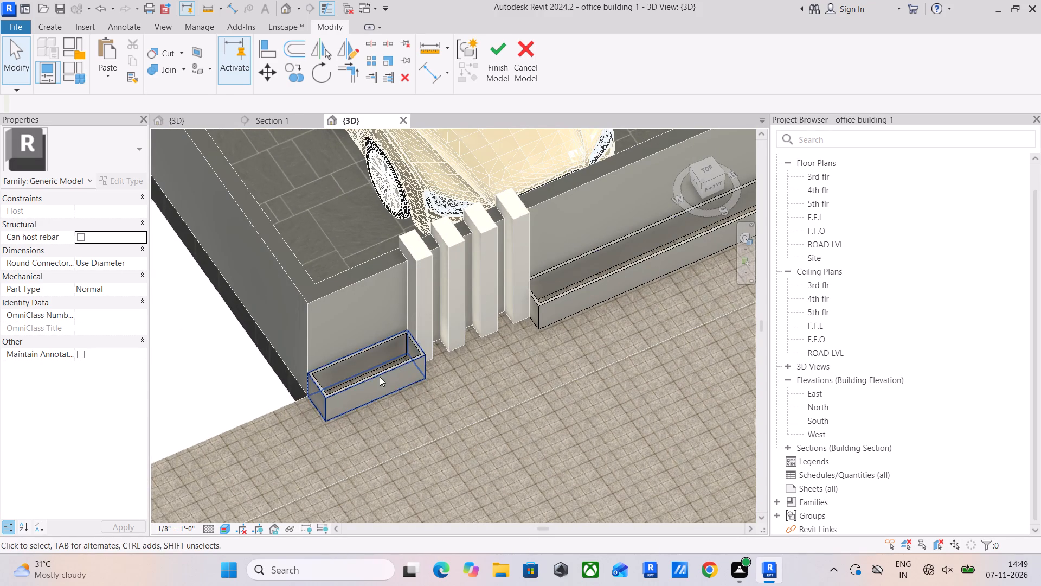
pyautogui.scroll(5, 369, 367)
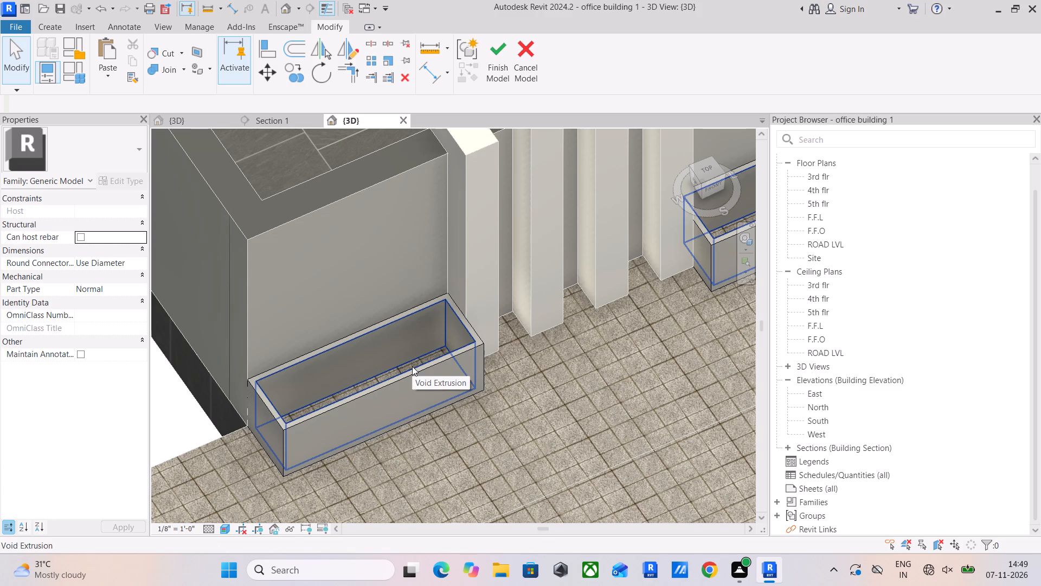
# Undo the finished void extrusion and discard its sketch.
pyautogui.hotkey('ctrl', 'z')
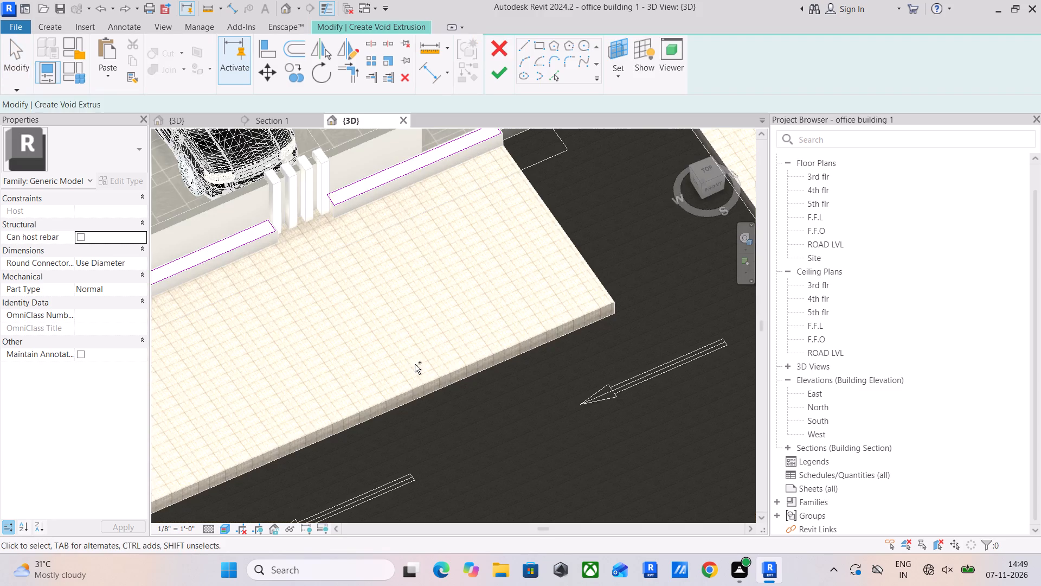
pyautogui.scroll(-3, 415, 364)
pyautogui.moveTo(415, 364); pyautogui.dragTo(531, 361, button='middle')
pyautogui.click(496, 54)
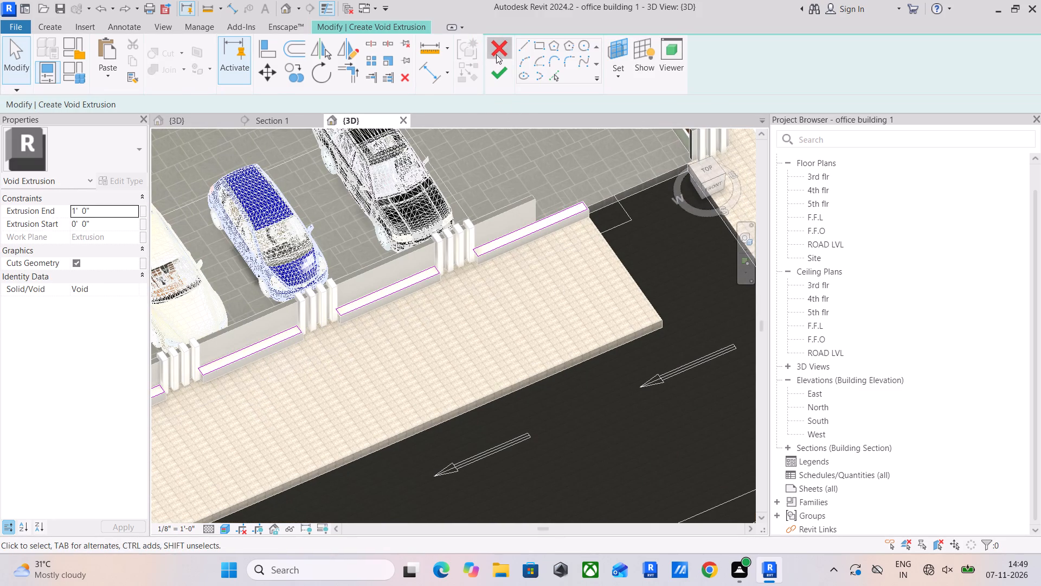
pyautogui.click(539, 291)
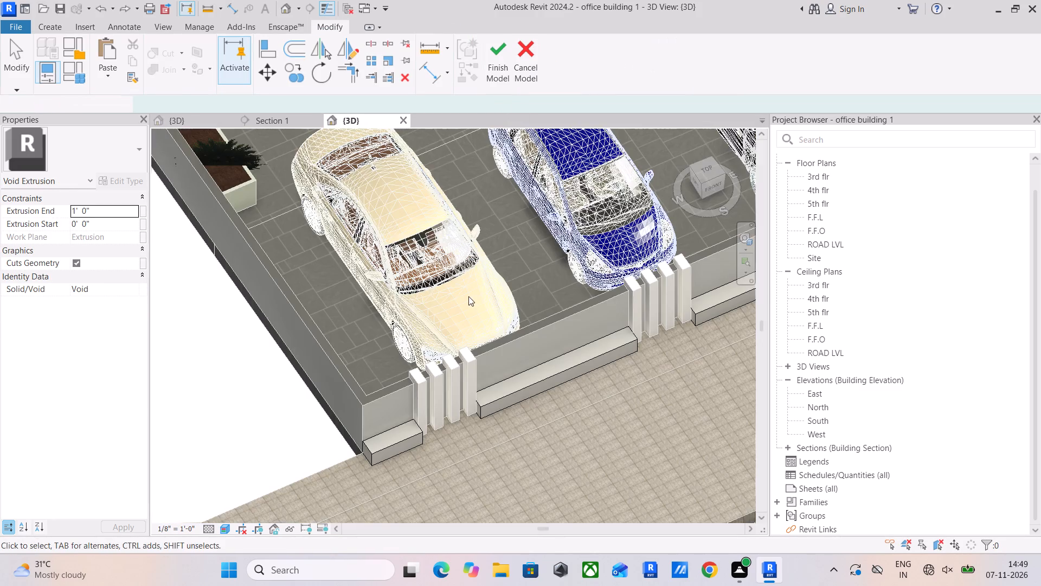
# Open the corner block's extrusion profile for editing, examine it from above and finish the edit.
pyautogui.moveTo(468, 296); pyautogui.dragTo(593, 271, button='middle')
pyautogui.click(536, 413)
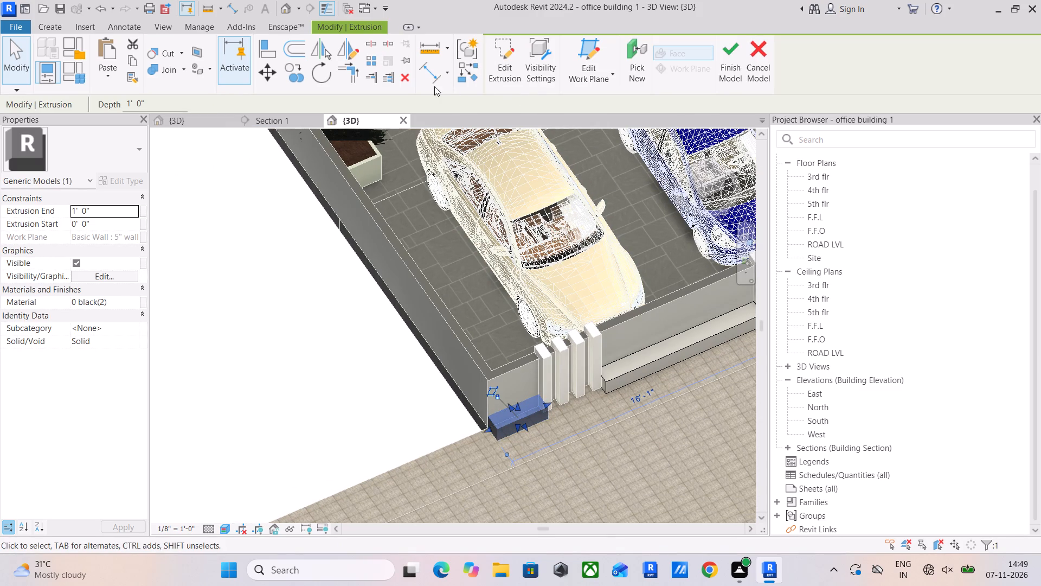
pyautogui.click(502, 55)
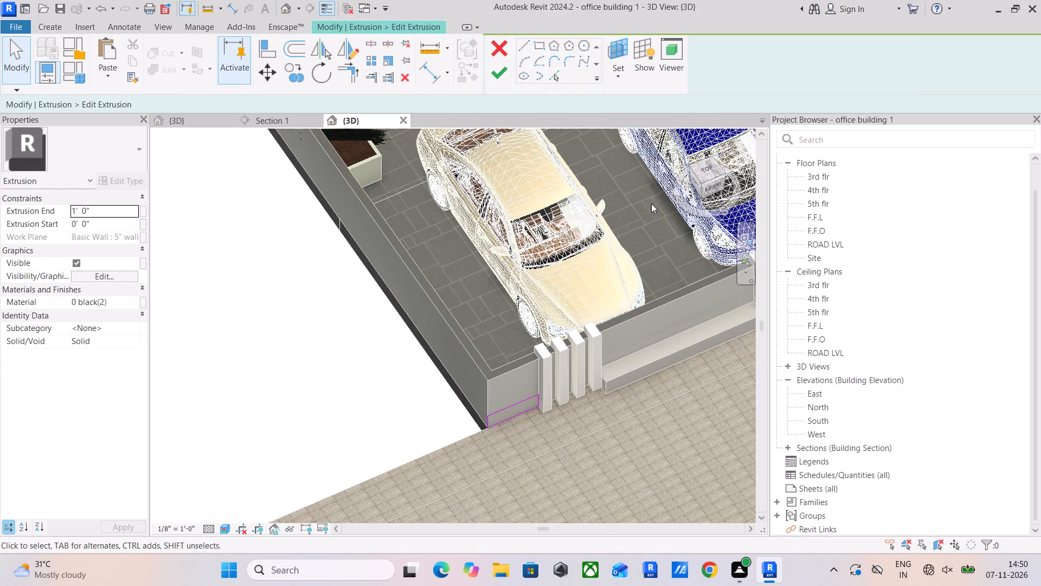
pyautogui.click(706, 173)
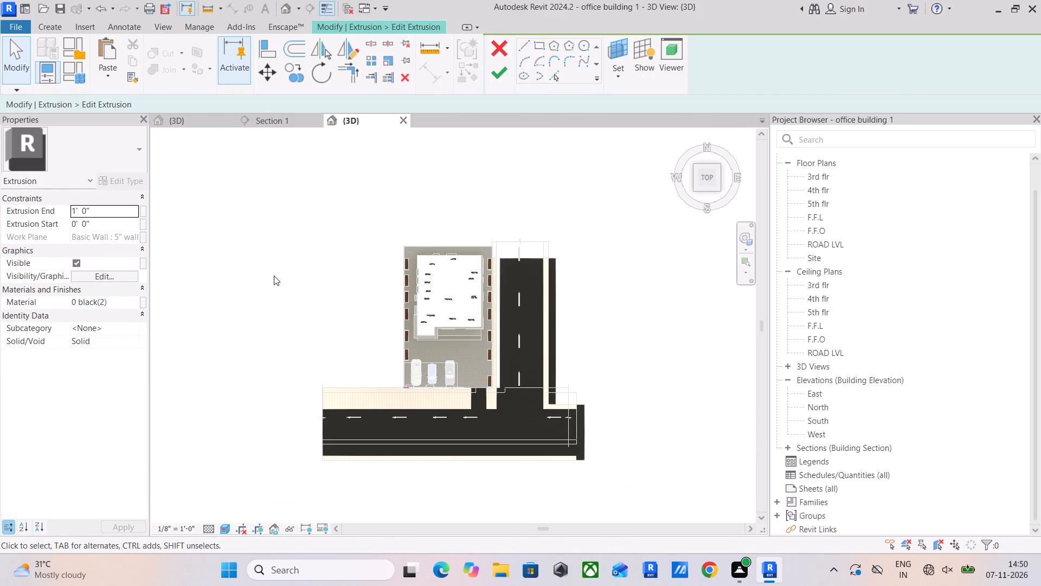
pyautogui.scroll(7, 407, 360)
pyautogui.scroll(2, 428, 400)
pyautogui.moveTo(428, 401); pyautogui.dragTo(446, 230, button='middle')
pyautogui.scroll(11, 422, 283)
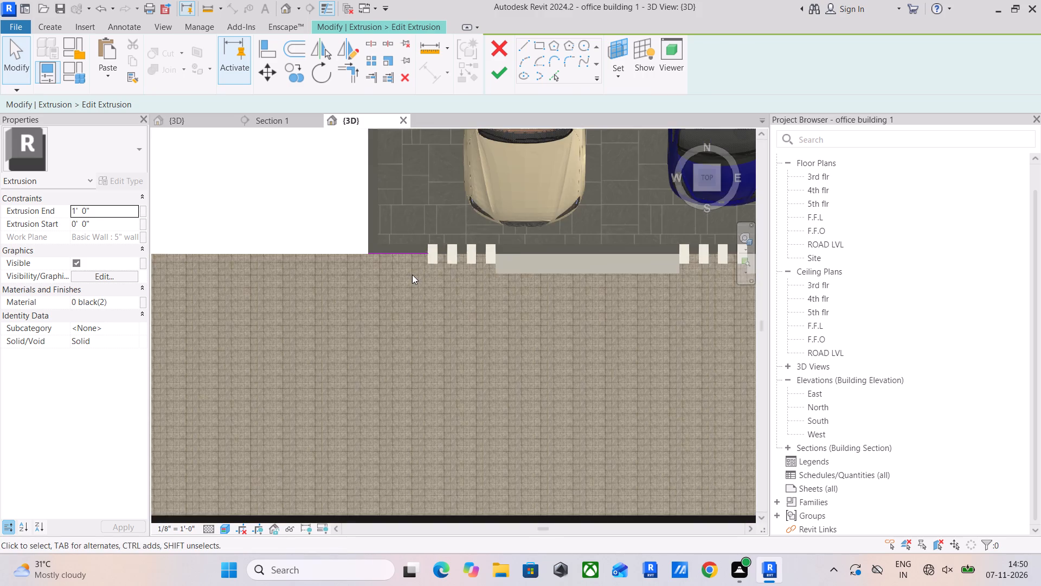
pyautogui.scroll(7, 412, 275)
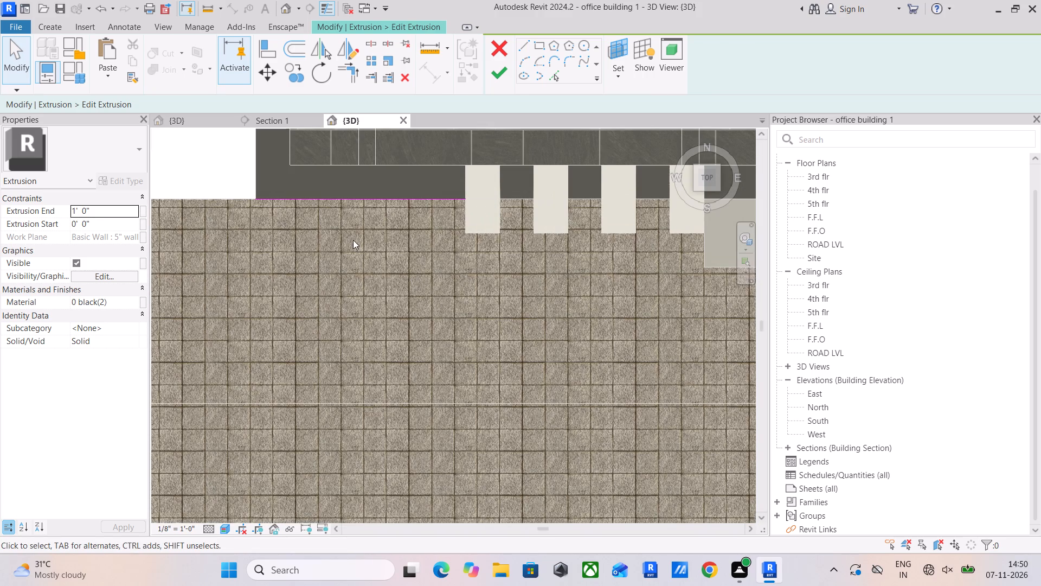
pyautogui.click(499, 75)
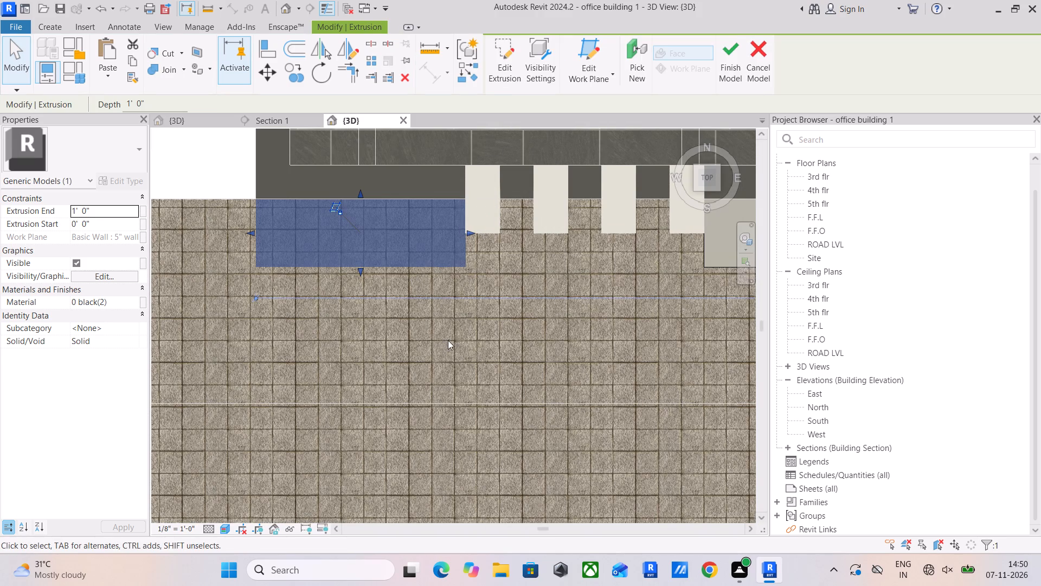
# Finish the in-place model, then reopen the frontage blocks' generic model for in-place editing.
pyautogui.click(448, 340)
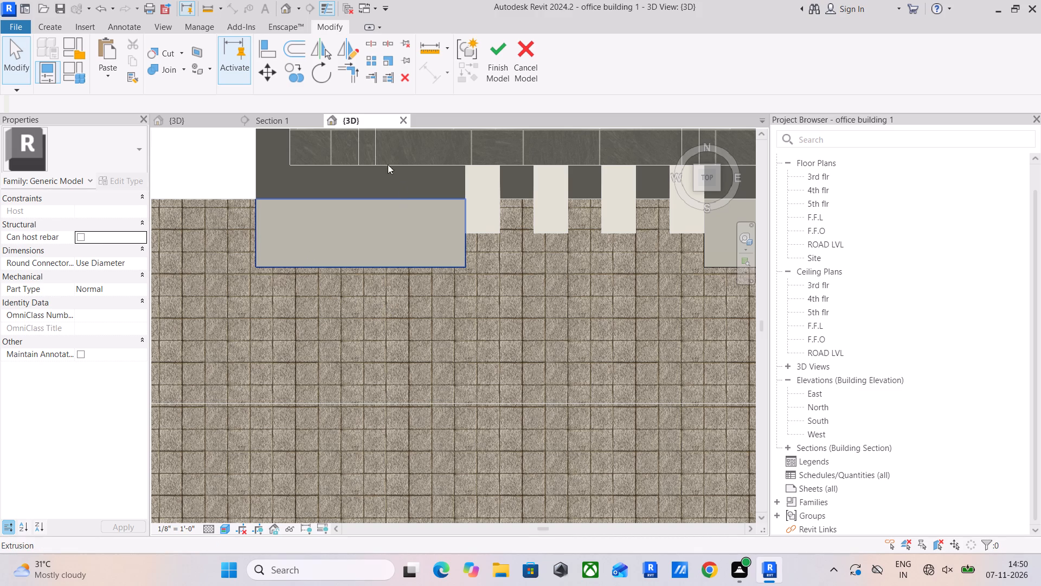
pyautogui.click(502, 48)
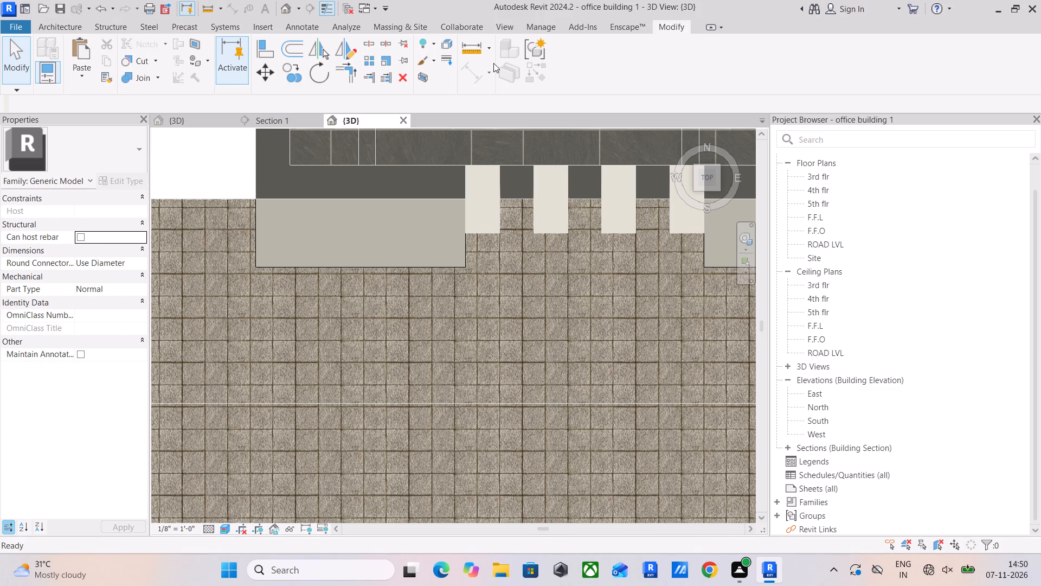
pyautogui.click(447, 260)
pyautogui.click(445, 266)
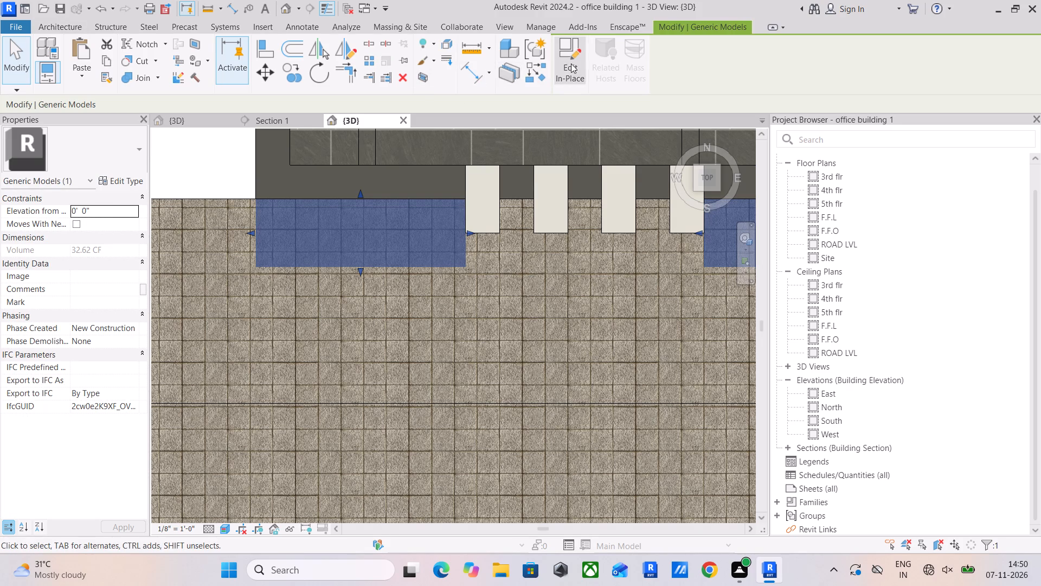
pyautogui.click(572, 63)
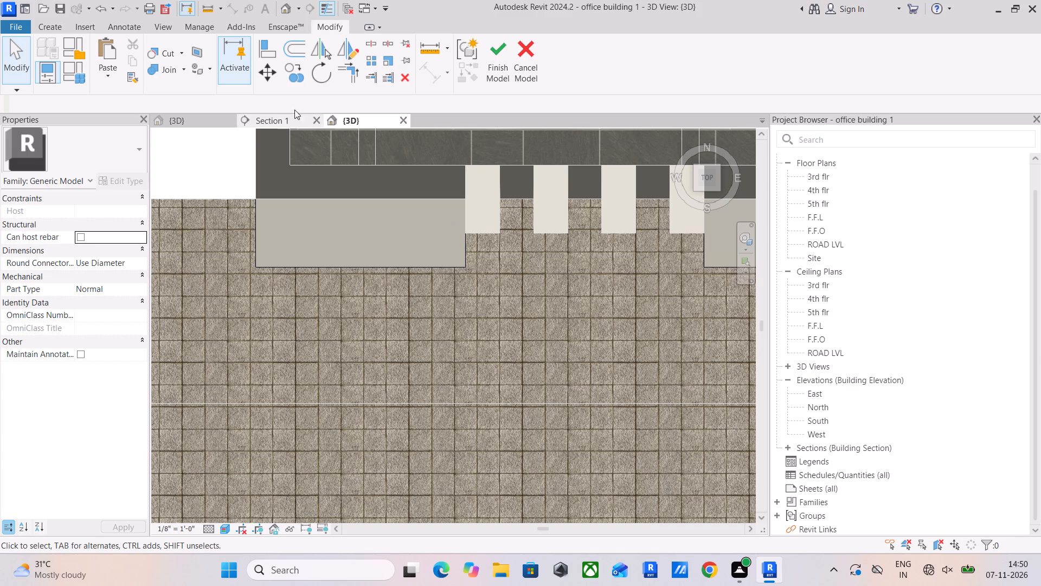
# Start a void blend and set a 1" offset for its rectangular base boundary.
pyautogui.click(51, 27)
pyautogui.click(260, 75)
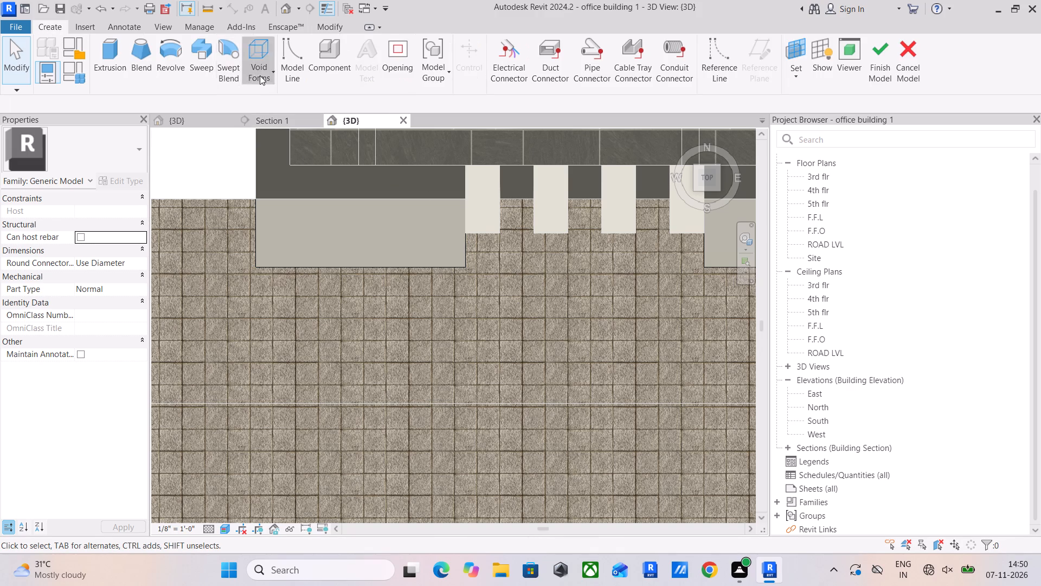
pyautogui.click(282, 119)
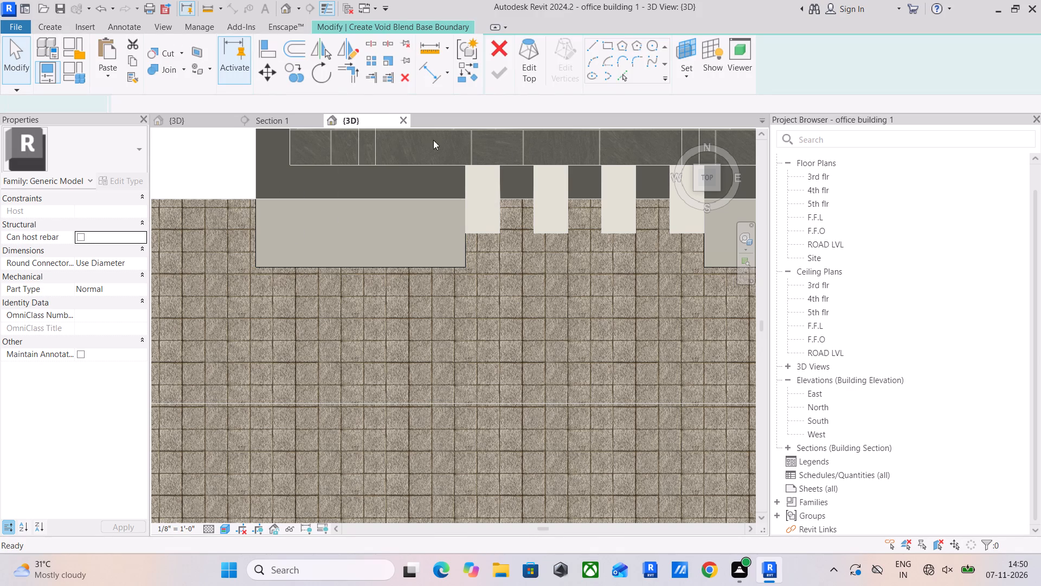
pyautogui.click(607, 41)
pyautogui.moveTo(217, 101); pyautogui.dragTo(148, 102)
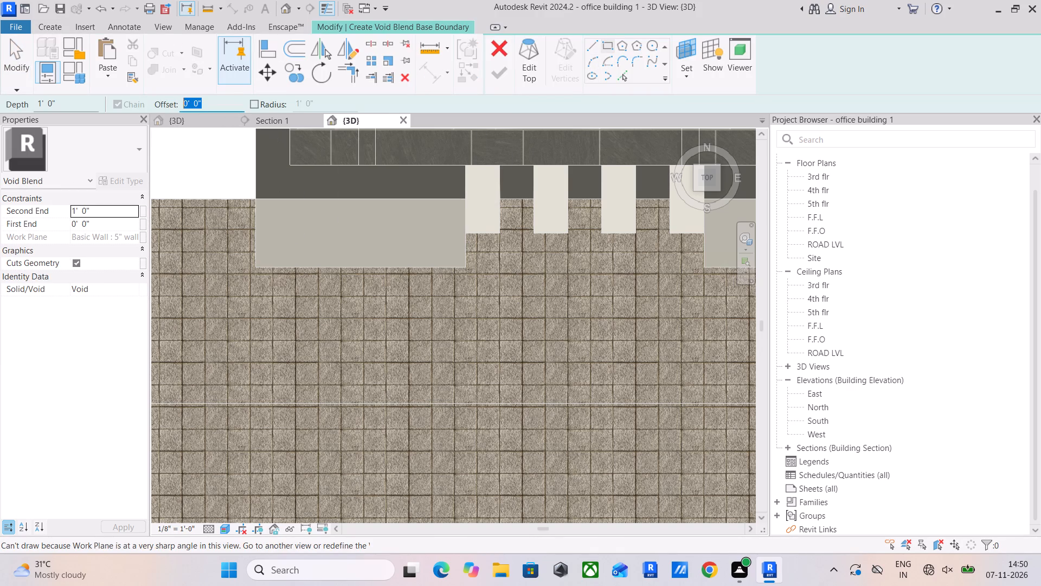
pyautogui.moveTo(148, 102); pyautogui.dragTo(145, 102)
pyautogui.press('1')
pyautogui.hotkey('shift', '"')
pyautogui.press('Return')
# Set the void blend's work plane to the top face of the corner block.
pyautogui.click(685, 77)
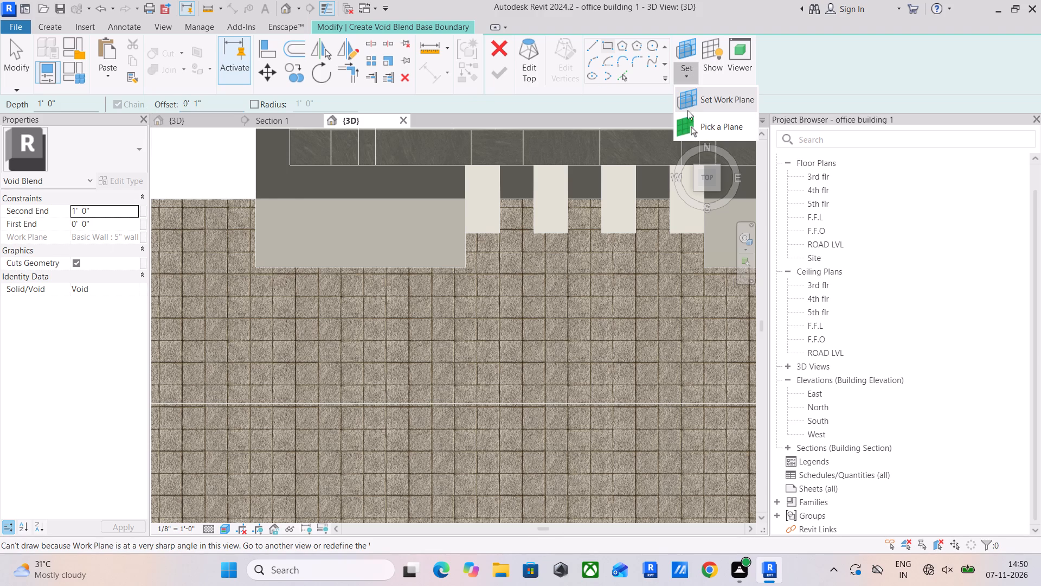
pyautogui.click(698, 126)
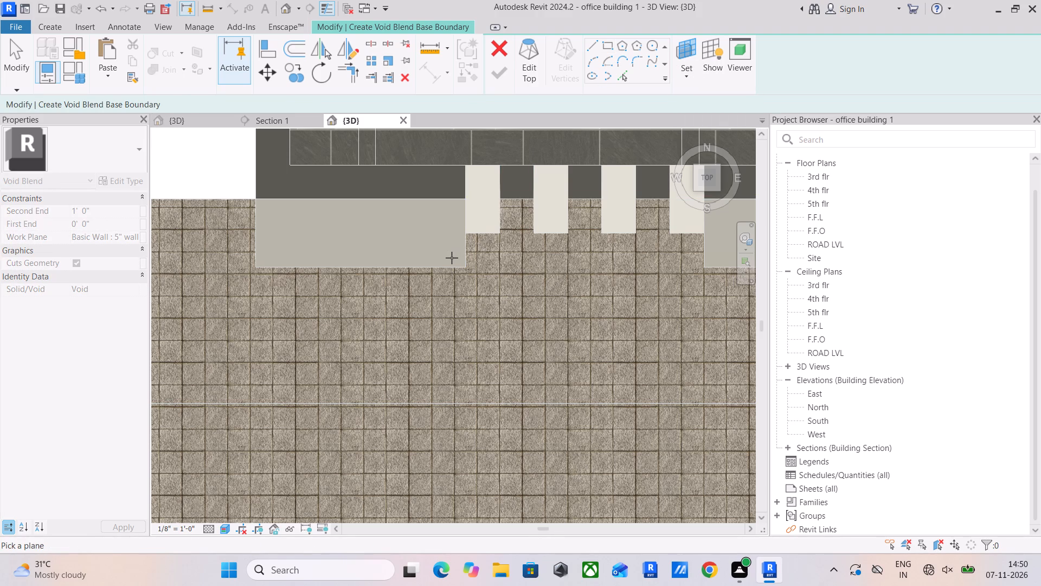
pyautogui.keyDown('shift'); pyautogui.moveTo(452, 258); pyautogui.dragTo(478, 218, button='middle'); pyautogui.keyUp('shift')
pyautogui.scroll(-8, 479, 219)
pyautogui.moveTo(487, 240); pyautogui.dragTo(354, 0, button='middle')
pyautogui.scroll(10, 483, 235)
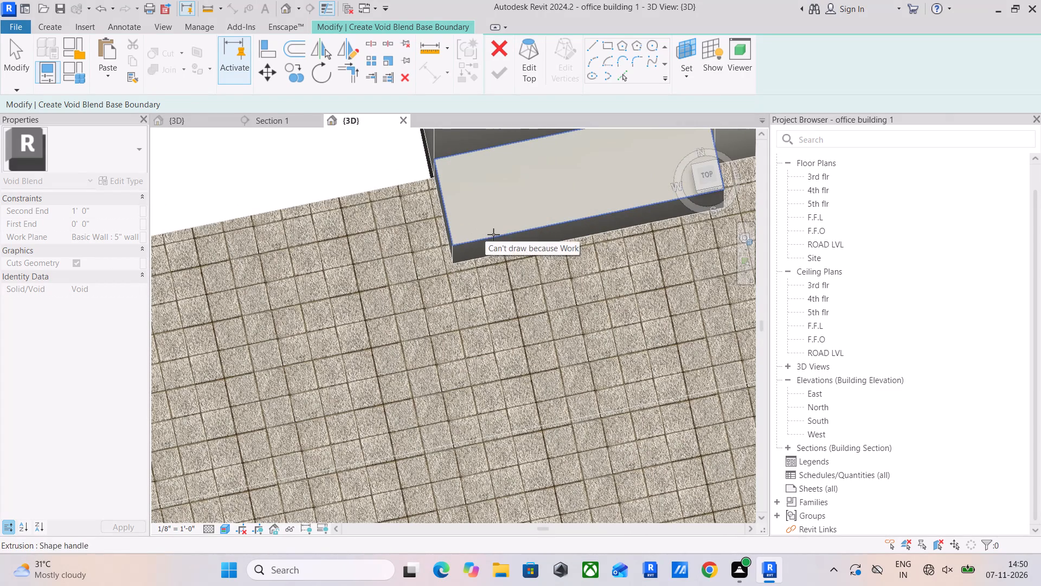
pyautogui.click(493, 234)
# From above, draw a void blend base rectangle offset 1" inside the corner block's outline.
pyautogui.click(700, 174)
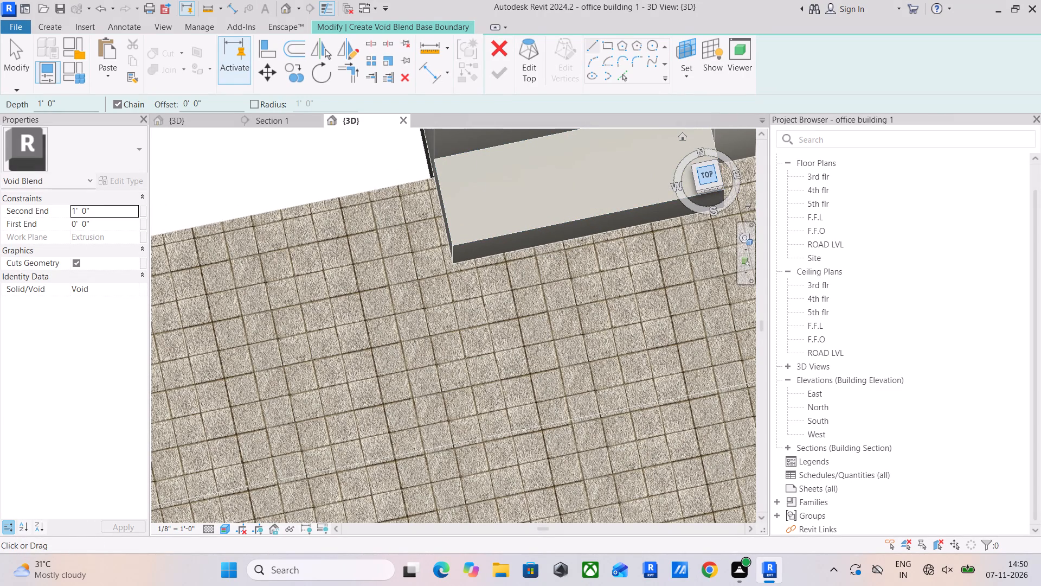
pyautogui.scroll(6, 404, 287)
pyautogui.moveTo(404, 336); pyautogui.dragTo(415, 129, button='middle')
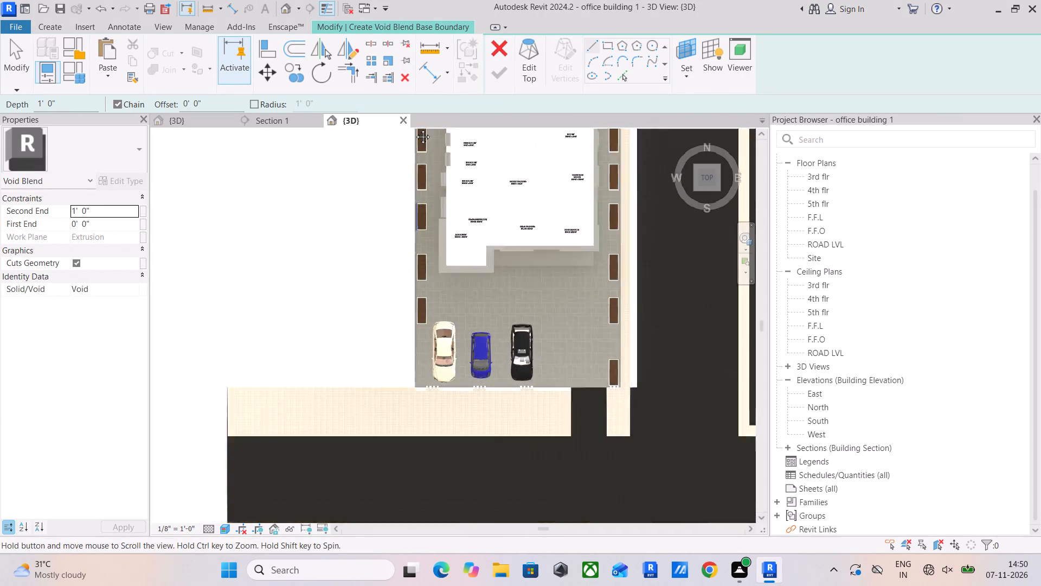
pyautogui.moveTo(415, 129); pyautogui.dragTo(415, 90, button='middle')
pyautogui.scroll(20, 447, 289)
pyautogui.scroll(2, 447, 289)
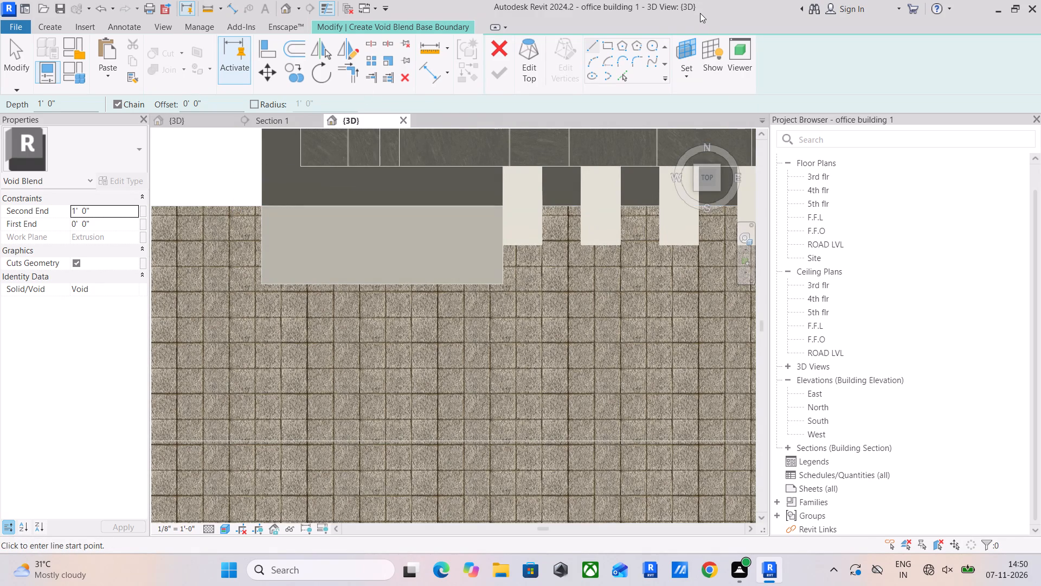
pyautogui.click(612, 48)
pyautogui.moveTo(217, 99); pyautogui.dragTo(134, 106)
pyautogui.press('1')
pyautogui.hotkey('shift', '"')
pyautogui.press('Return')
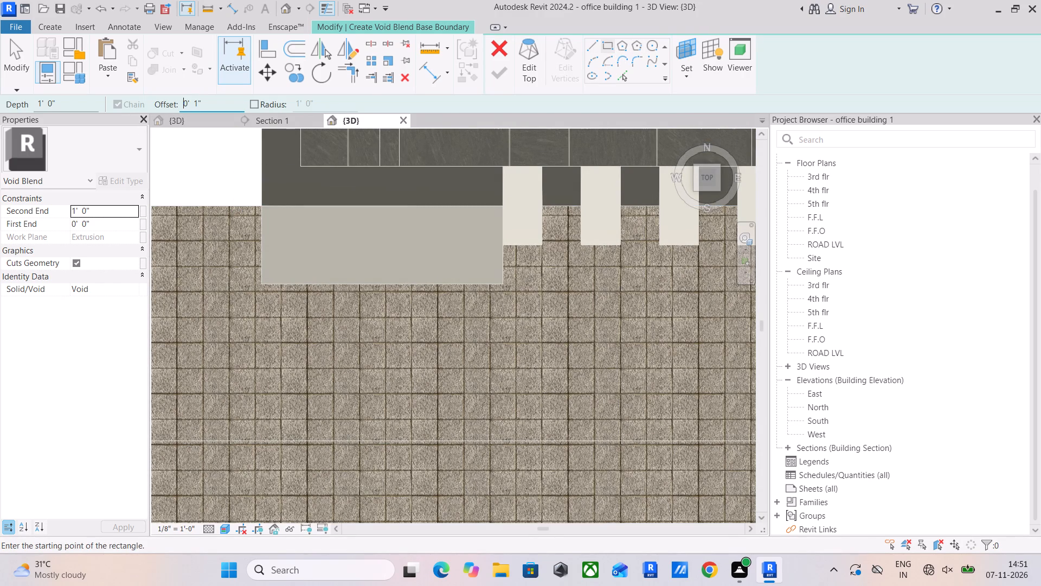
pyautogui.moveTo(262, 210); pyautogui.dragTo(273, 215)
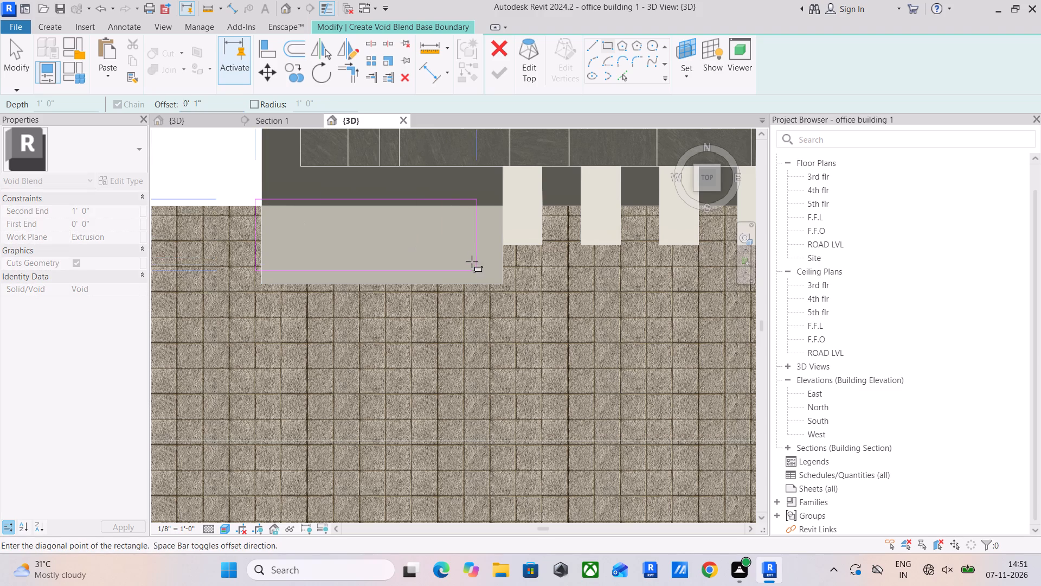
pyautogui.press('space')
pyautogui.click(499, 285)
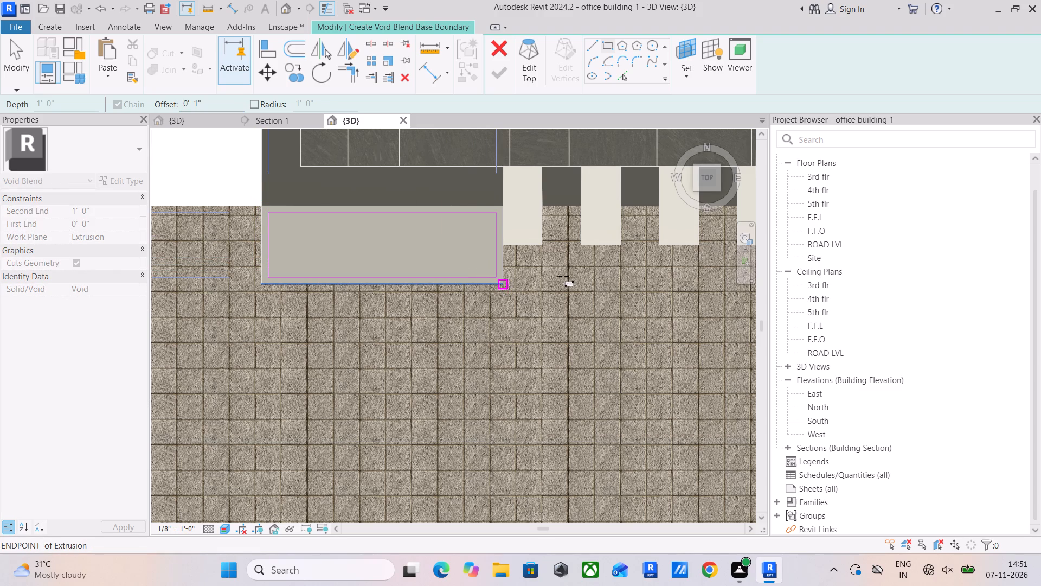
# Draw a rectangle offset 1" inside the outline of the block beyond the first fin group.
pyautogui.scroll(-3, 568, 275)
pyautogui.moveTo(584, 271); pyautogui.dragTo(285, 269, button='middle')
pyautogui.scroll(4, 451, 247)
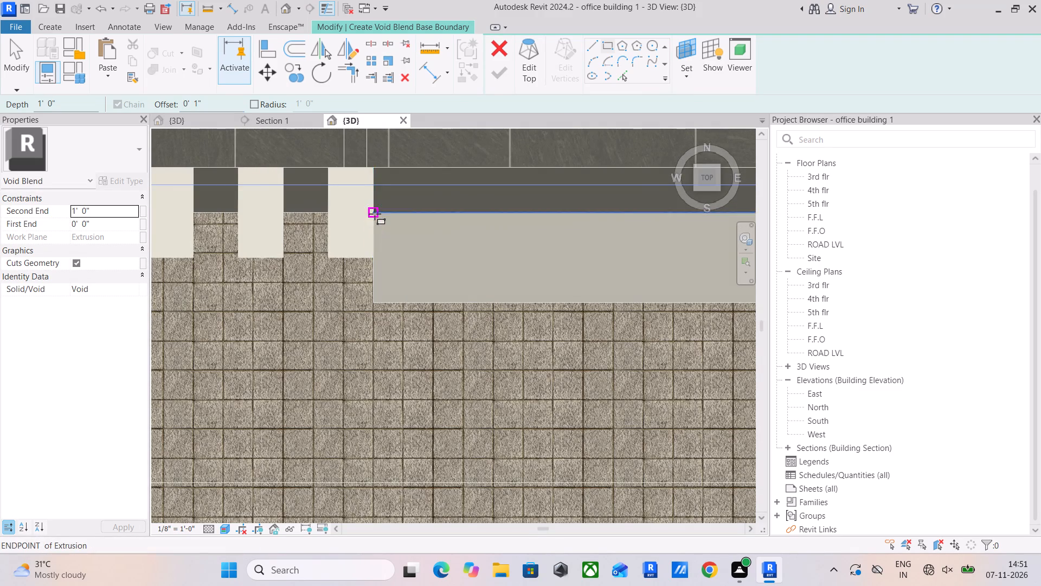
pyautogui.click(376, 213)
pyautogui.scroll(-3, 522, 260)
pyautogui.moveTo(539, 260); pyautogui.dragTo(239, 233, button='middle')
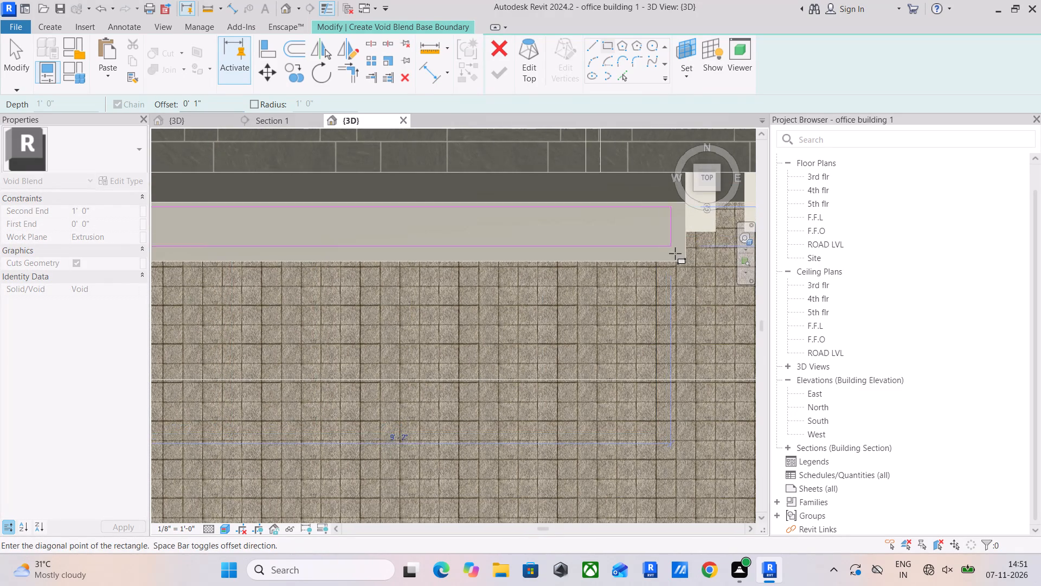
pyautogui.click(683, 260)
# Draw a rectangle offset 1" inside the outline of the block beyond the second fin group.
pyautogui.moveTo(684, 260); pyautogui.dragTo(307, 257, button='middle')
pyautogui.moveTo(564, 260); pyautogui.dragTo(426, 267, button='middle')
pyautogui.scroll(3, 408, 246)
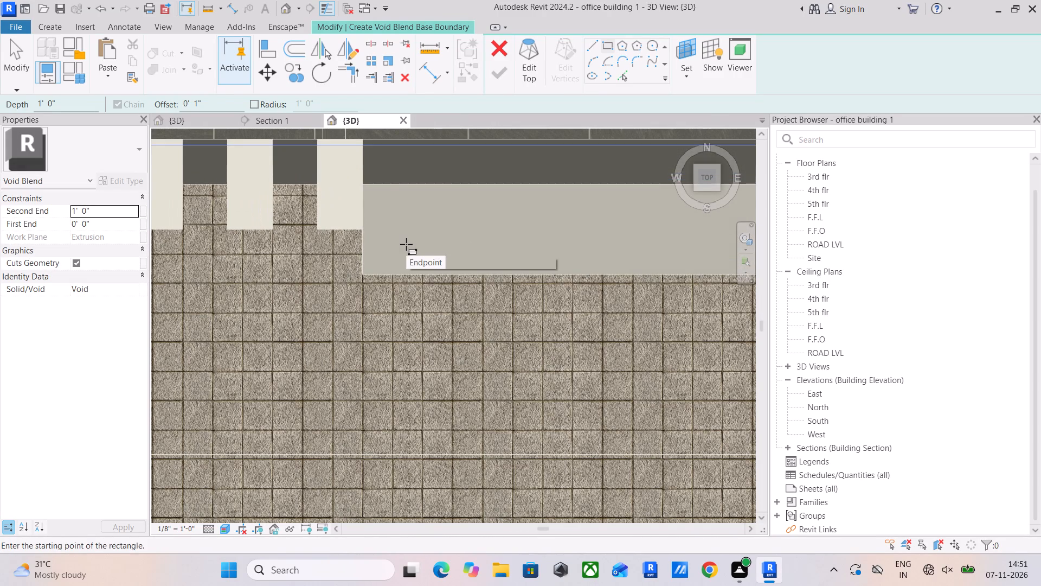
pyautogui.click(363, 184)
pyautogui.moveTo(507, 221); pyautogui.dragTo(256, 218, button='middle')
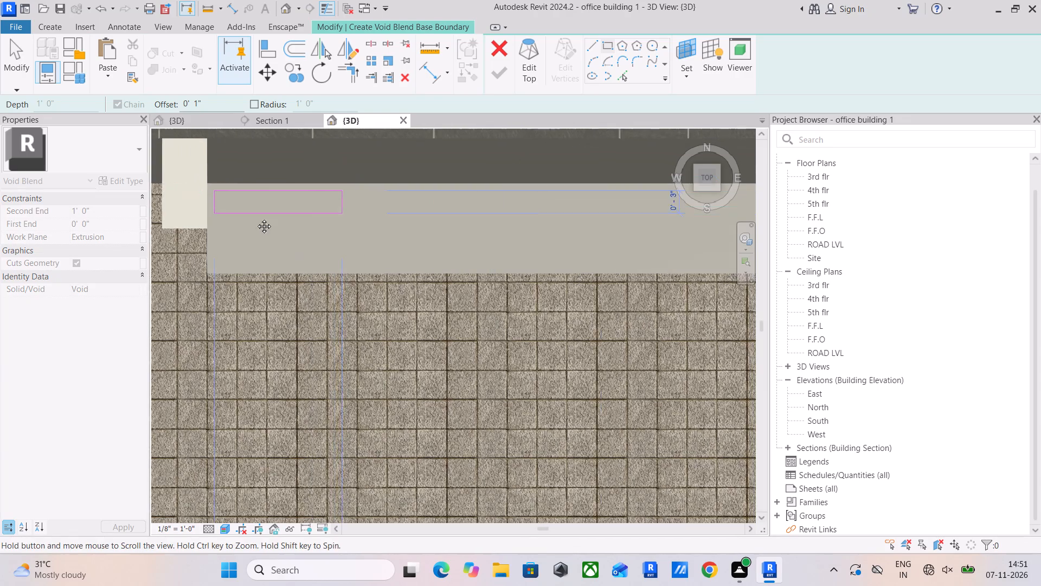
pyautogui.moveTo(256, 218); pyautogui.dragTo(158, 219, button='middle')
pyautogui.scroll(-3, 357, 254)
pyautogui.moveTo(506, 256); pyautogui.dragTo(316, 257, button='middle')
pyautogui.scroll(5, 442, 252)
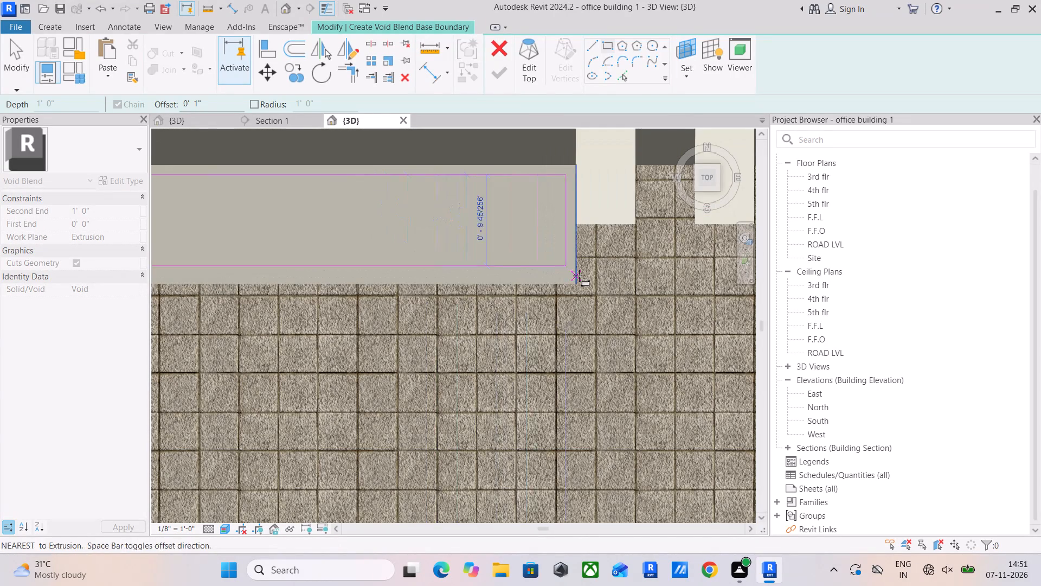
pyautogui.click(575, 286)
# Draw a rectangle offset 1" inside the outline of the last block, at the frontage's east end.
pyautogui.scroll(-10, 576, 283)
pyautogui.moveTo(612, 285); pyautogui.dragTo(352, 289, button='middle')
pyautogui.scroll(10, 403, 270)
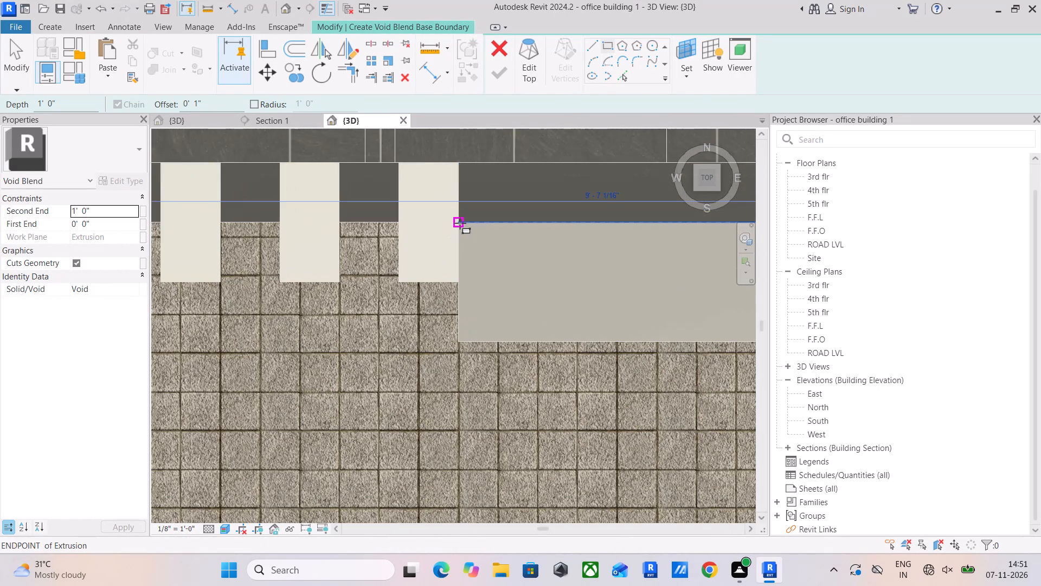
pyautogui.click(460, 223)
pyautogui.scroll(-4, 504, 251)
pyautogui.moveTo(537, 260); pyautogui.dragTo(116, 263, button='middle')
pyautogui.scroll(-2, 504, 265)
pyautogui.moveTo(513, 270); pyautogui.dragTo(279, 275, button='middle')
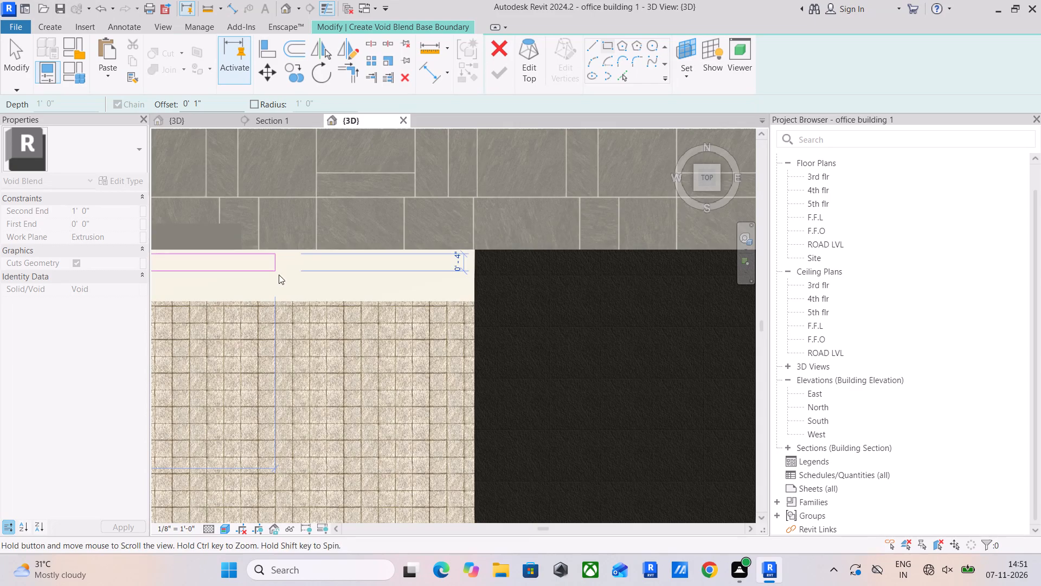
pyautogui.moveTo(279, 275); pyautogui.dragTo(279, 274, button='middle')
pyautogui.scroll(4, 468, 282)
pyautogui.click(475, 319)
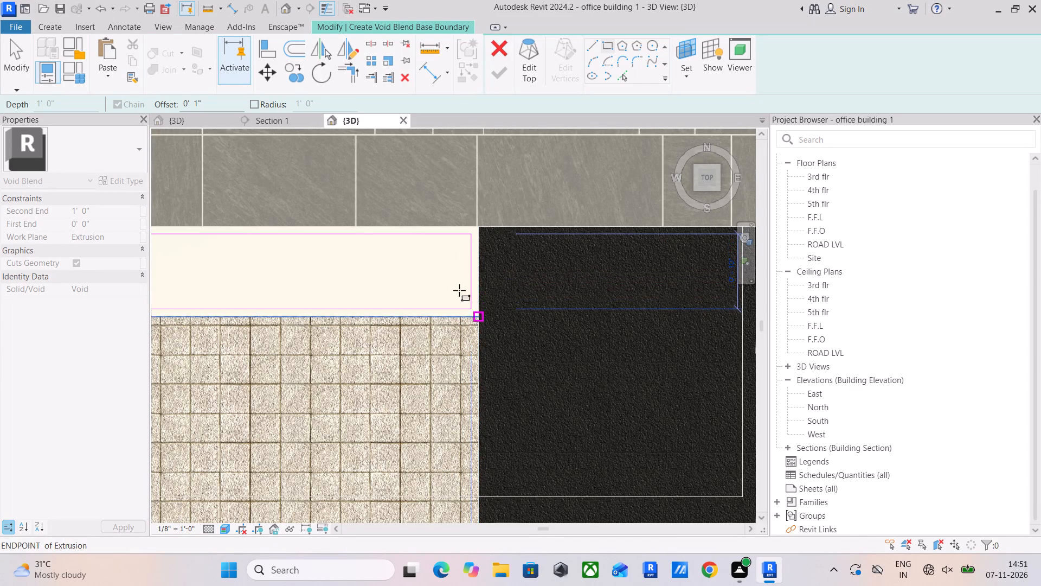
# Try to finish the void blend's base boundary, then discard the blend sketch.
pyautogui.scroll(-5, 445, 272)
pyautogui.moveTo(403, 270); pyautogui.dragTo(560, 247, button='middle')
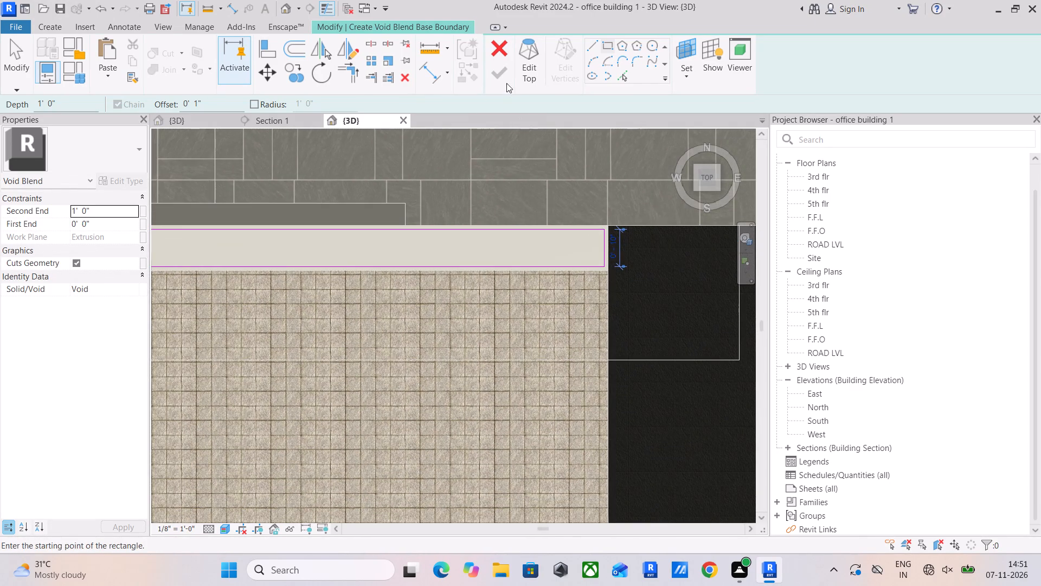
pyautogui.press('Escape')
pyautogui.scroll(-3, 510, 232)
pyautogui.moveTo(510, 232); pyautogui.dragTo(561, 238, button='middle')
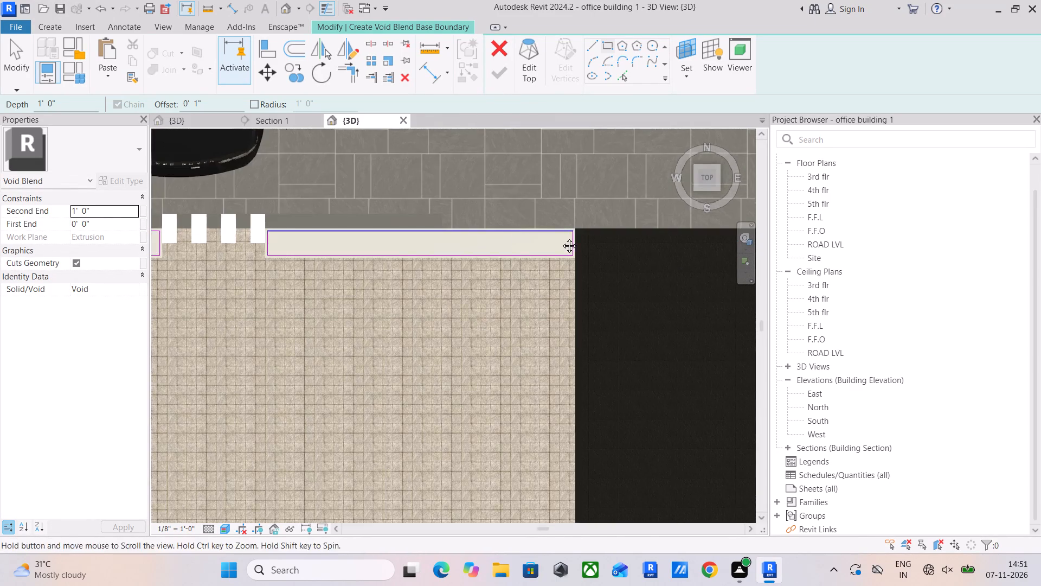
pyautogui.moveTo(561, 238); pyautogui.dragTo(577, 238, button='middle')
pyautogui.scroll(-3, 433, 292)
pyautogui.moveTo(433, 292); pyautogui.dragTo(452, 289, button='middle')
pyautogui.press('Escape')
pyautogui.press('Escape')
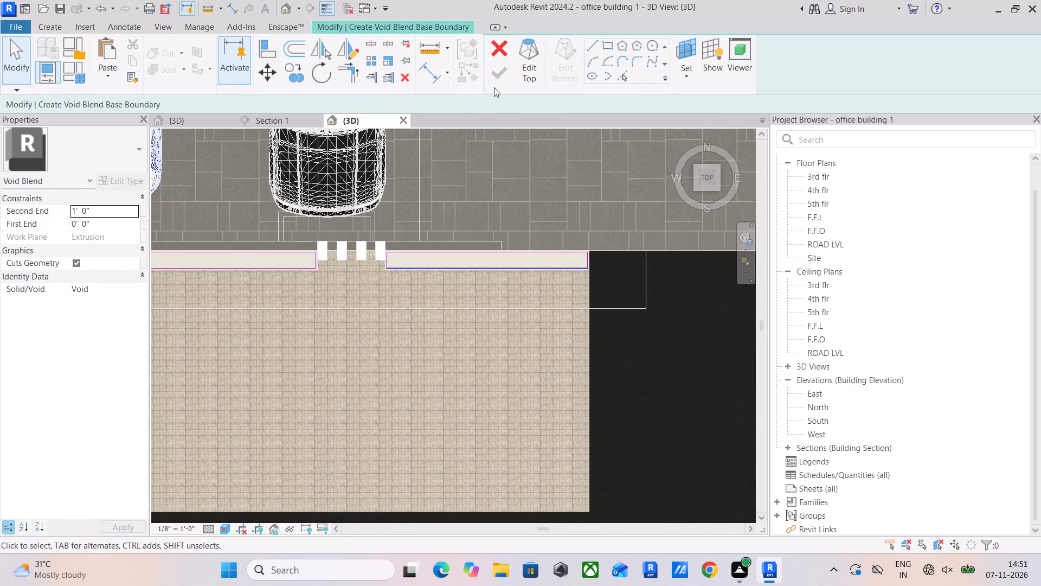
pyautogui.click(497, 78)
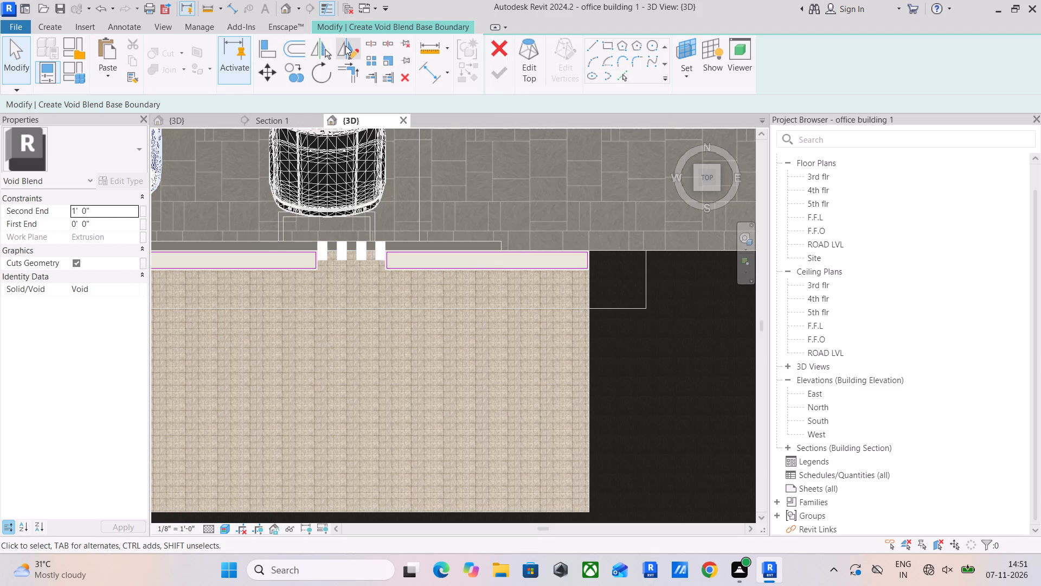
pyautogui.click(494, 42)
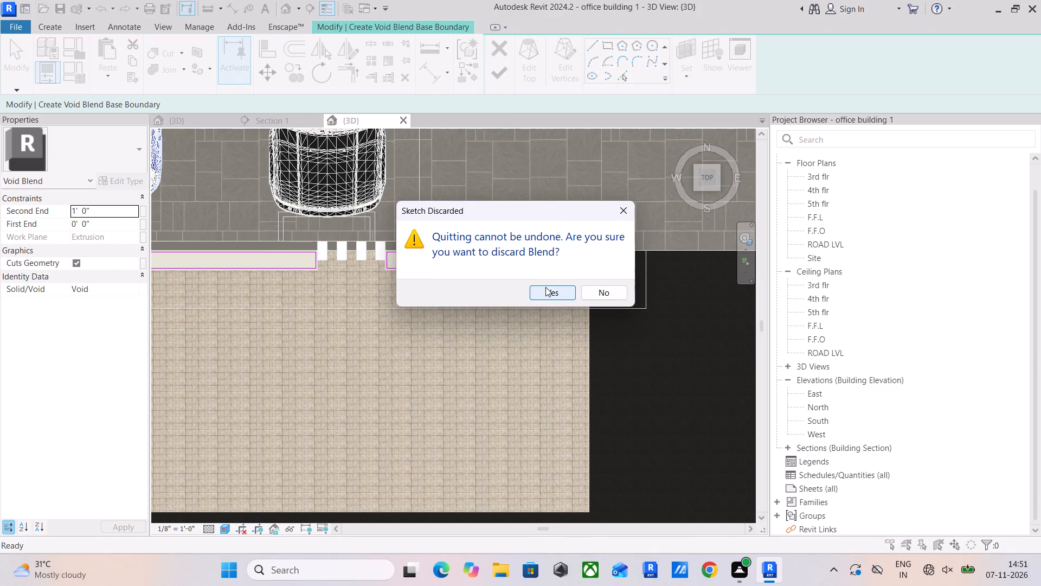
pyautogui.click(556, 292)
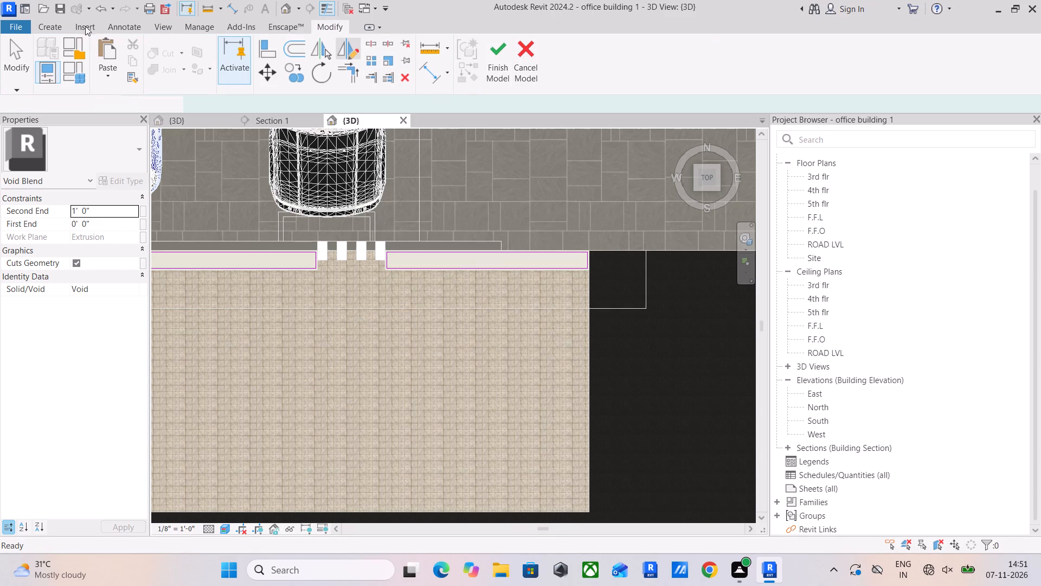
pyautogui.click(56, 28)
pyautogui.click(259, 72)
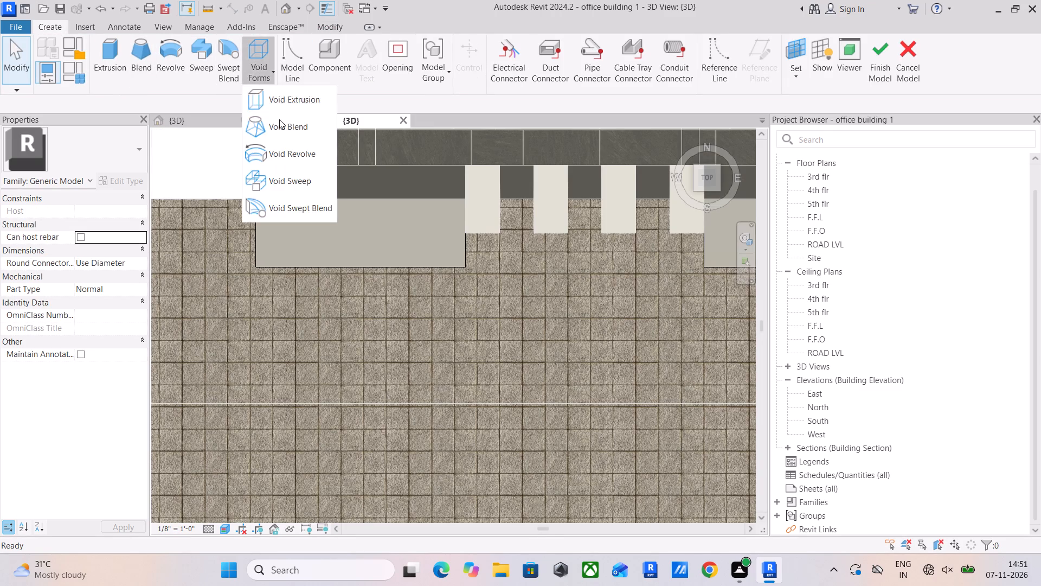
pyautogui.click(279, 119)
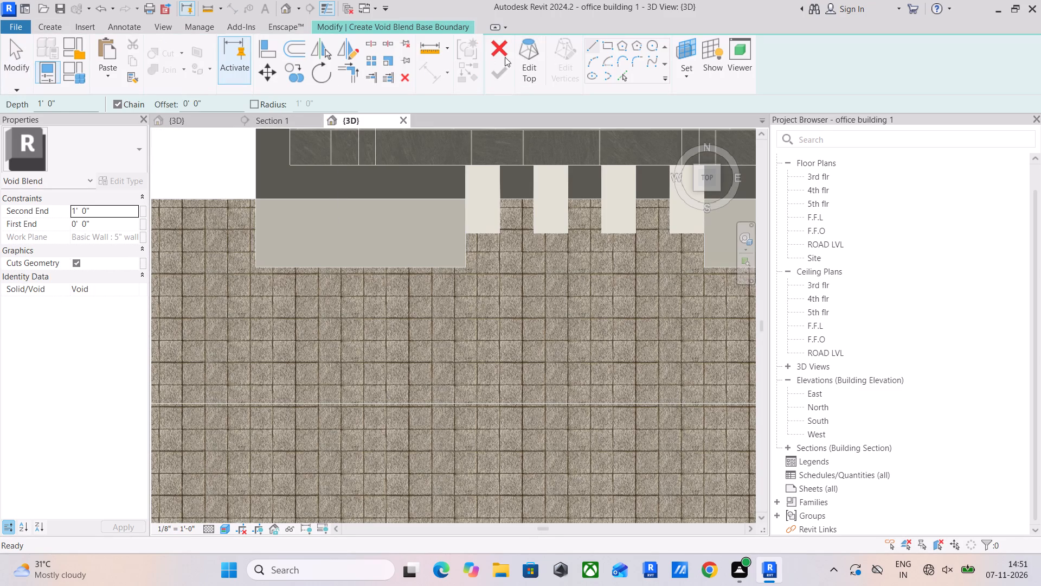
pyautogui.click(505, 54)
# Start a void extrusion and set its work plane to the top face of the westernmost frontage block.
pyautogui.click(54, 22)
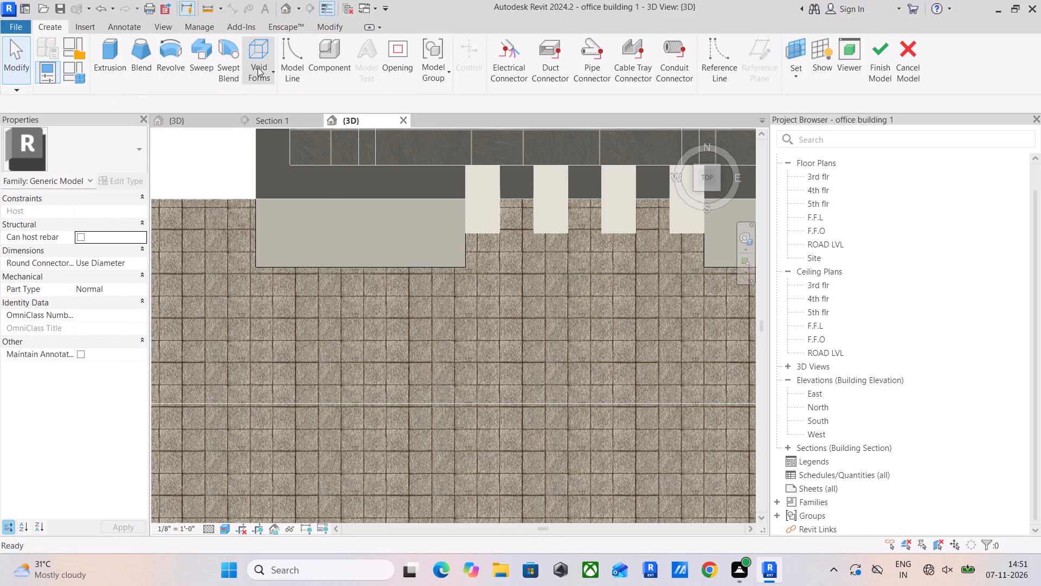
pyautogui.click(258, 67)
pyautogui.click(287, 104)
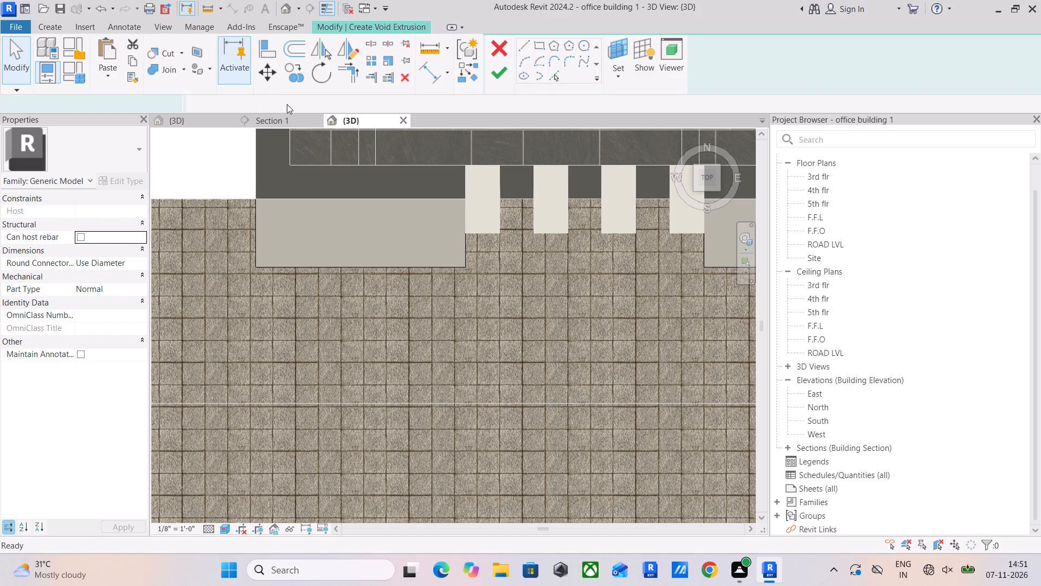
pyautogui.click(538, 45)
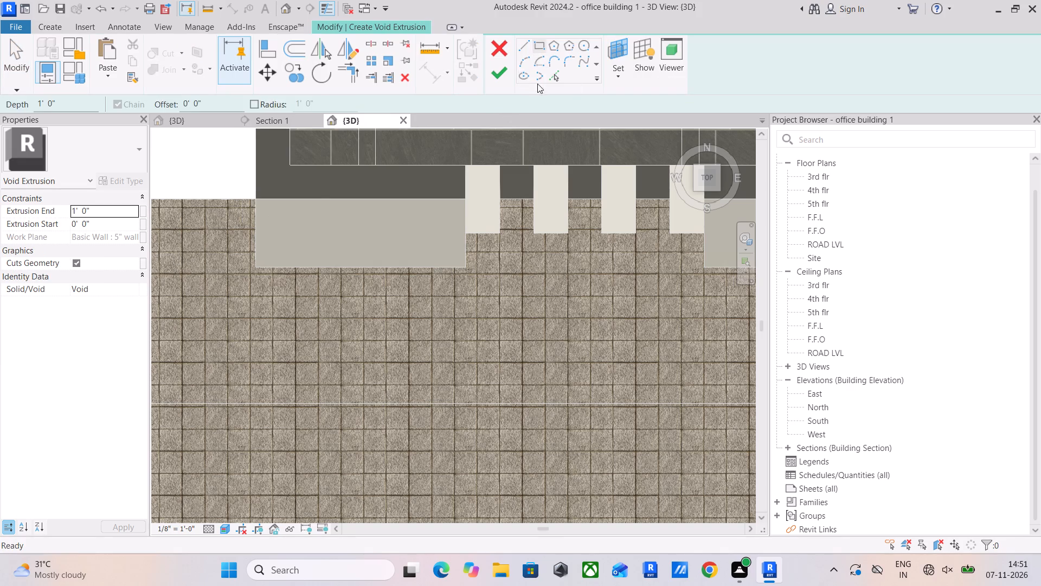
pyautogui.click(615, 66)
pyautogui.click(636, 128)
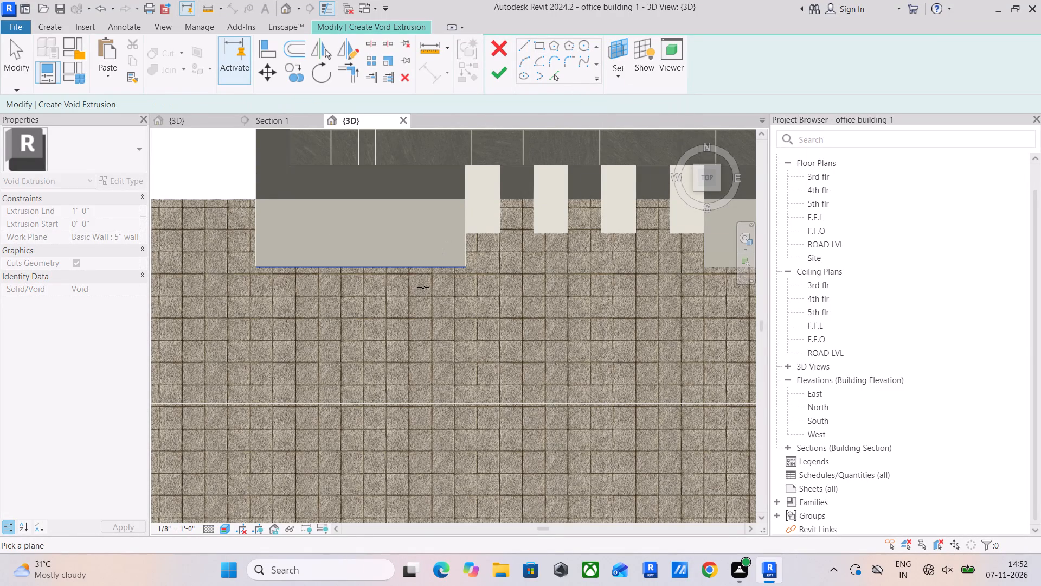
pyautogui.keyDown('shift'); pyautogui.moveTo(422, 287); pyautogui.dragTo(418, 266, button='middle'); pyautogui.keyUp('shift')
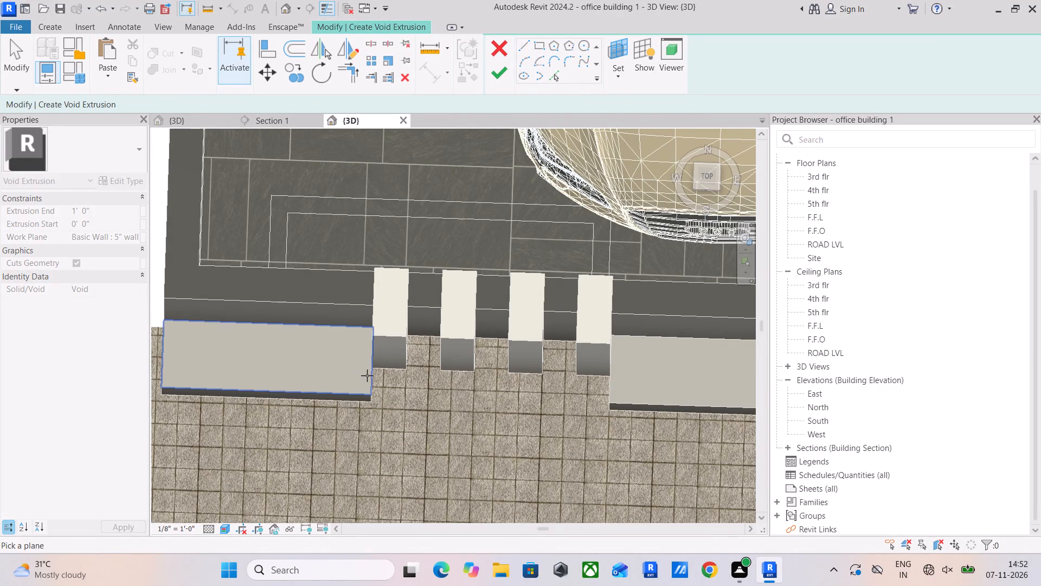
pyautogui.click(368, 375)
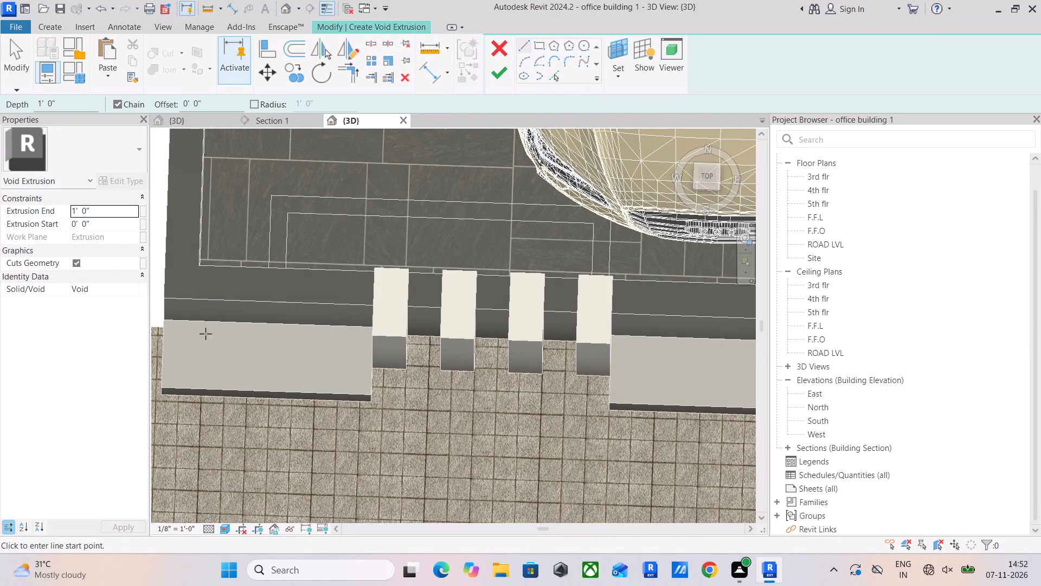
# Draw a rectangle offset 1" inside the outline of the westernmost block.
pyautogui.click(163, 321)
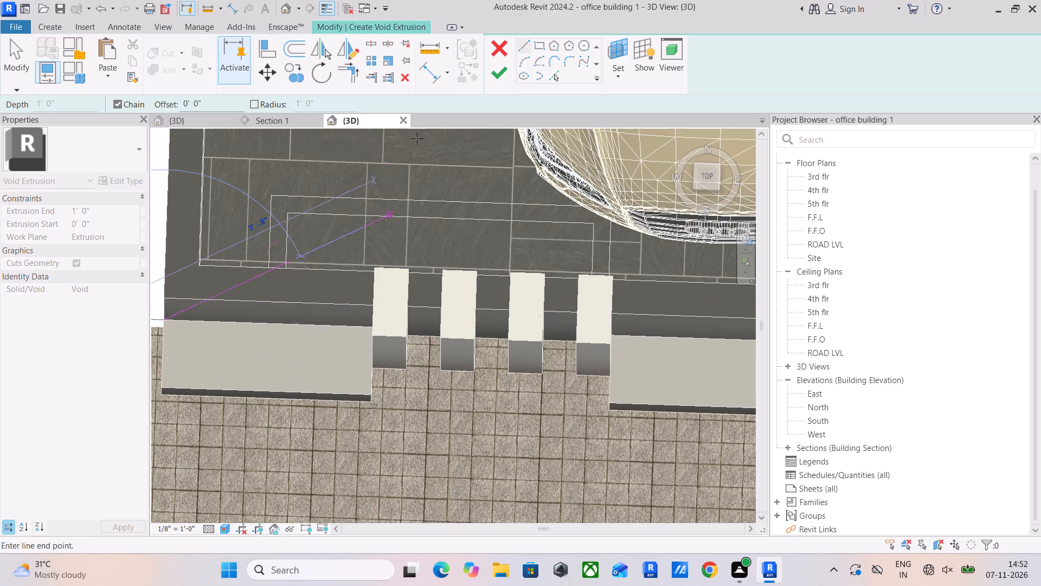
pyautogui.click(534, 45)
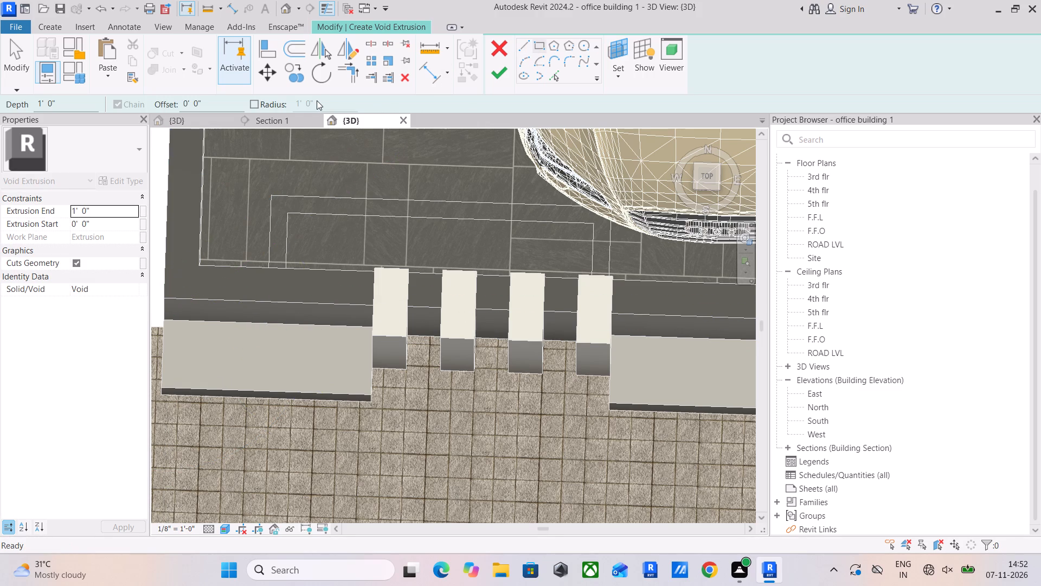
pyautogui.moveTo(206, 105); pyautogui.dragTo(133, 102)
pyautogui.press('1')
pyautogui.hotkey('shift', '"')
pyautogui.press('Return')
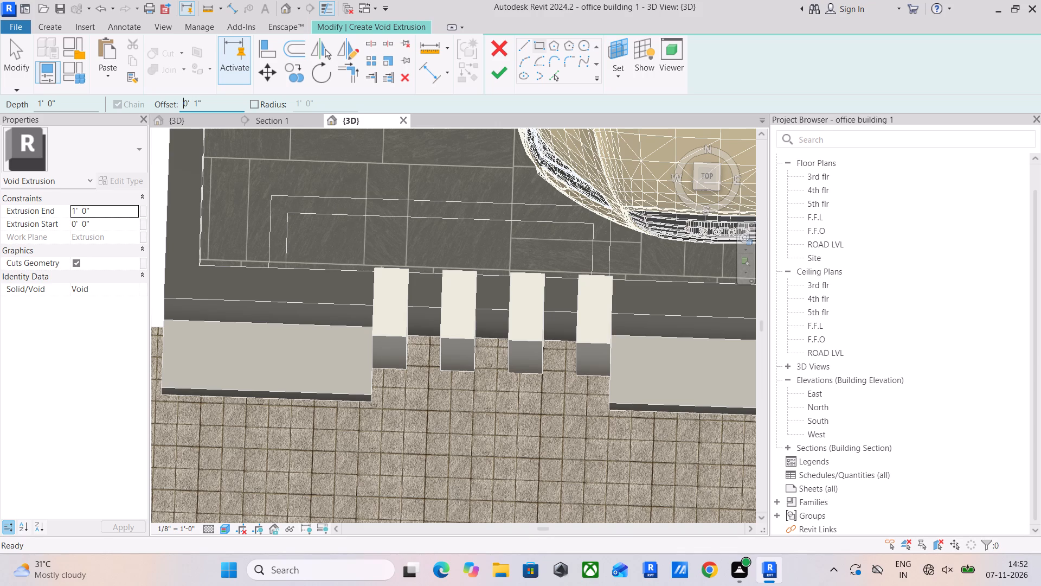
pyautogui.moveTo(275, 259); pyautogui.dragTo(347, 194, button='middle')
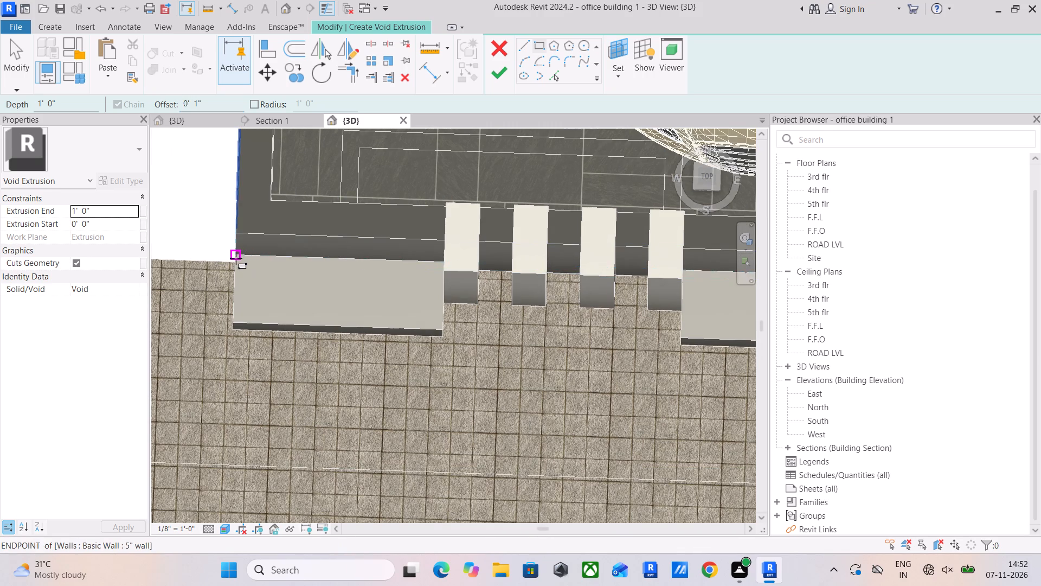
pyautogui.click(236, 258)
pyautogui.press('space')
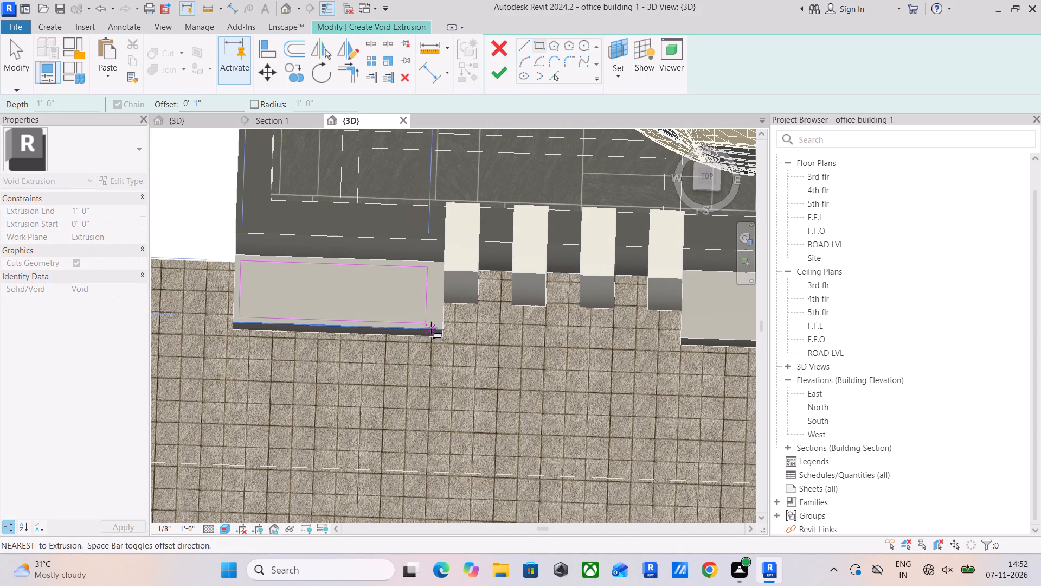
pyautogui.click(441, 330)
# Draw a rectangle offset 1" inside the outline of the block beyond the first fin group.
pyautogui.moveTo(505, 316); pyautogui.dragTo(316, 322, button='middle')
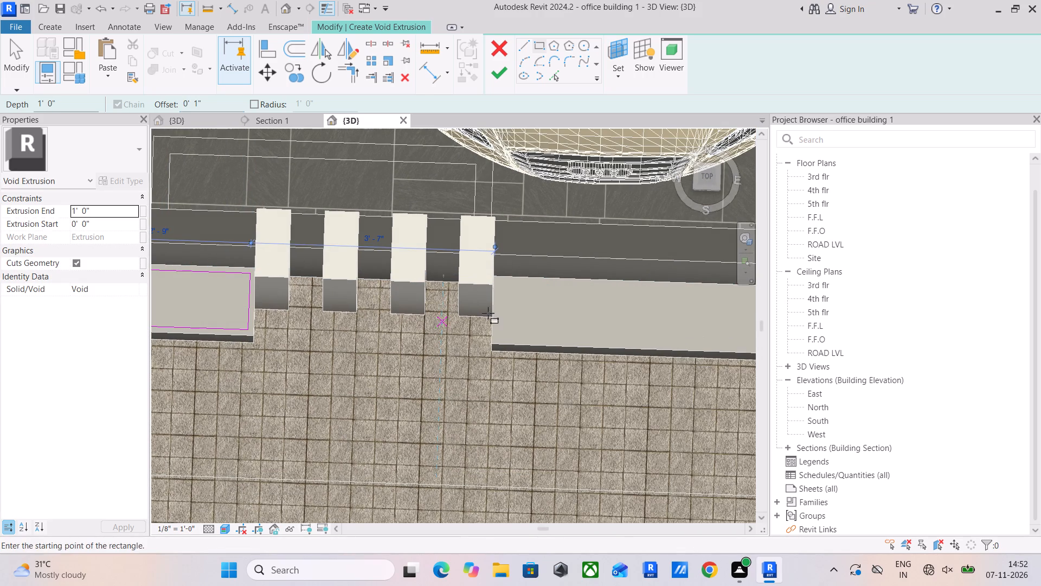
pyautogui.moveTo(497, 281); pyautogui.dragTo(502, 285)
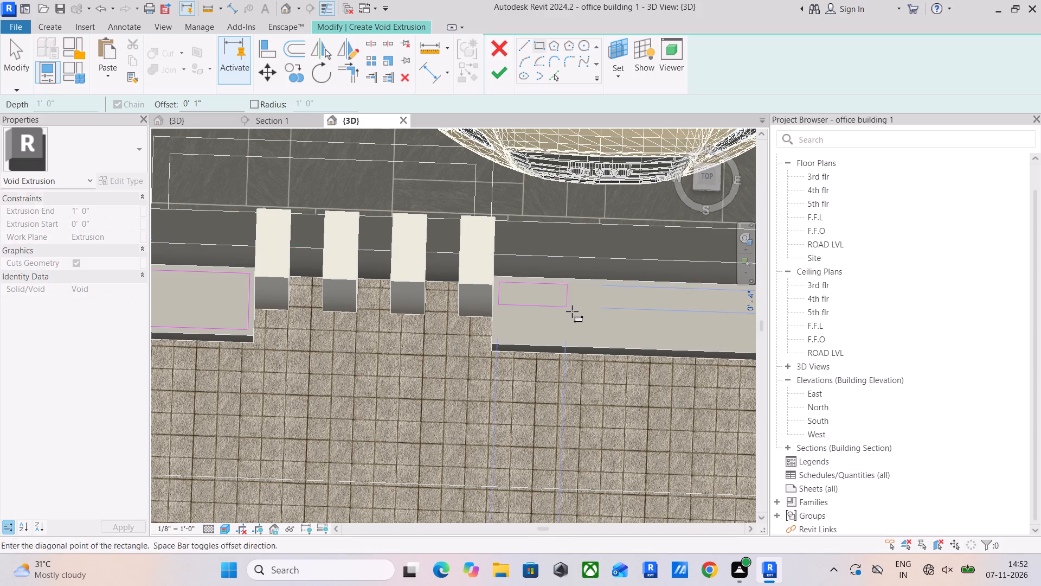
pyautogui.moveTo(572, 311); pyautogui.dragTo(227, 274, button='middle')
pyautogui.scroll(-3, 618, 324)
pyautogui.moveTo(567, 323); pyautogui.dragTo(478, 323, button='middle')
pyautogui.scroll(5, 611, 316)
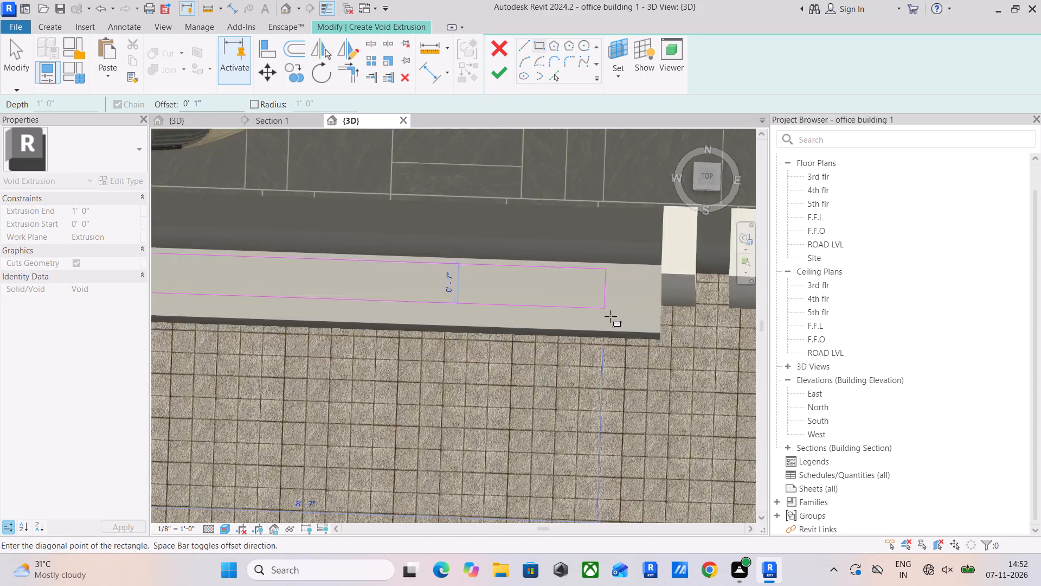
pyautogui.click(674, 335)
# Draw a rectangle offset 1" inside the outline of the block beyond the second fin group.
pyautogui.moveTo(672, 336); pyautogui.dragTo(638, 339, button='middle')
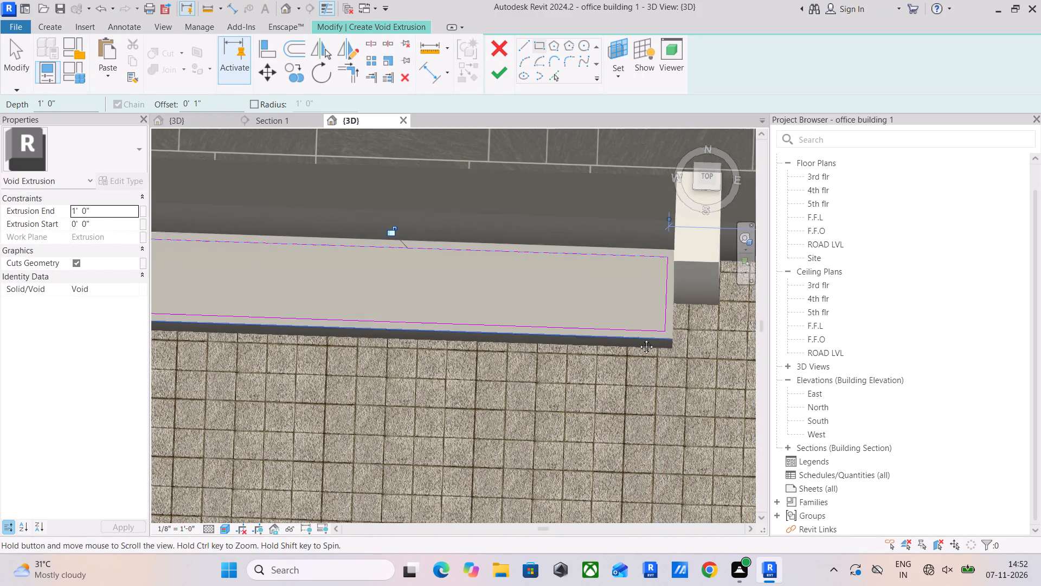
pyautogui.moveTo(638, 339); pyautogui.dragTo(317, 324, button='middle')
pyautogui.moveTo(615, 288); pyautogui.dragTo(329, 310, button='middle')
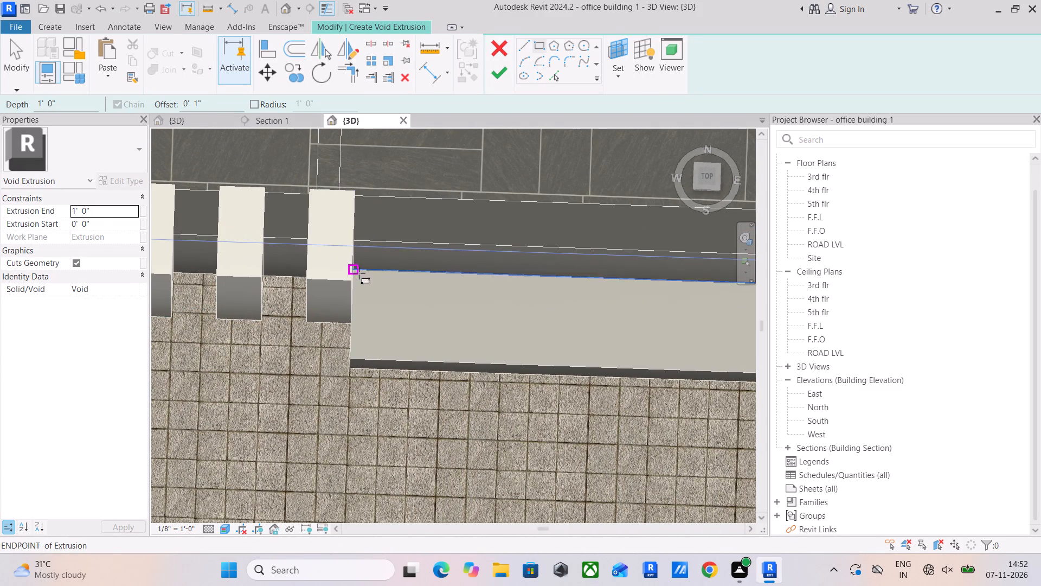
pyautogui.click(359, 273)
pyautogui.scroll(-4, 405, 305)
pyautogui.moveTo(352, 308); pyautogui.dragTo(119, 303, button='middle')
pyautogui.scroll(4, 642, 343)
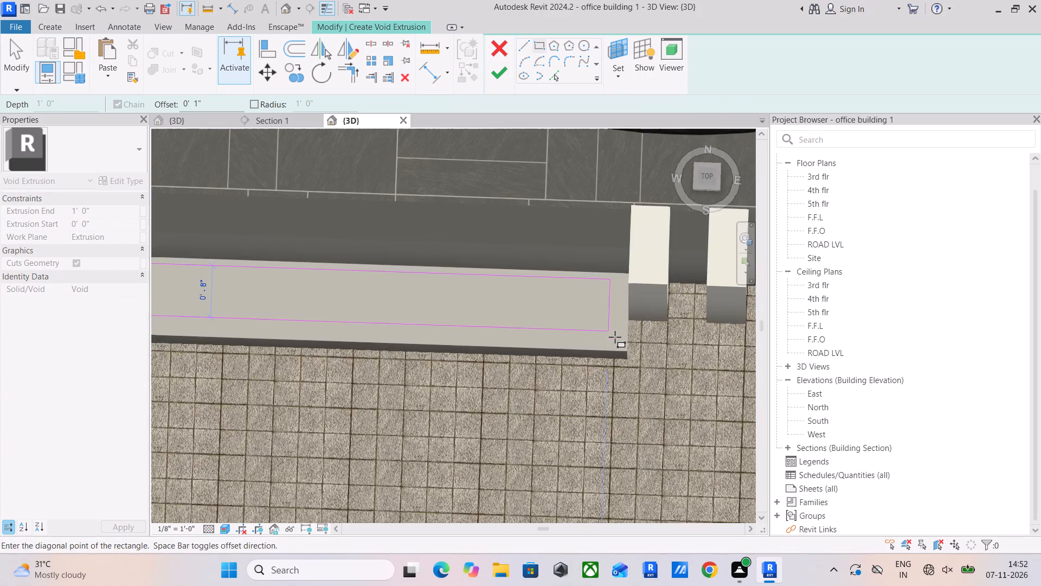
pyautogui.scroll(4, 613, 339)
pyautogui.click(646, 367)
# Draw a rectangle offset 1" inside the outline of the last block, at the frontage's east end.
pyautogui.scroll(-3, 646, 364)
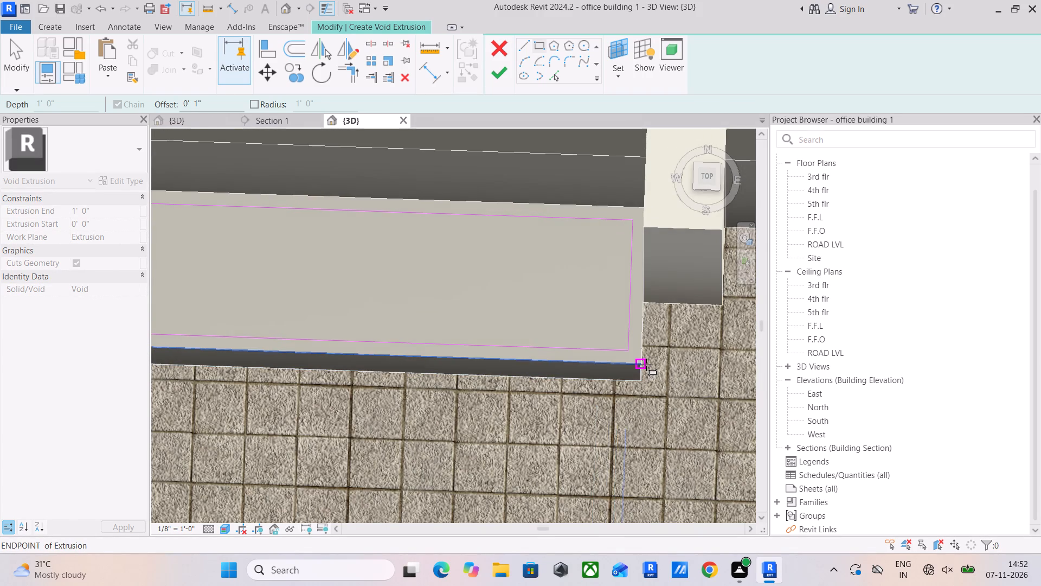
pyautogui.scroll(-6, 646, 365)
pyautogui.moveTo(635, 366); pyautogui.dragTo(272, 375, button='middle')
pyautogui.scroll(5, 484, 353)
pyautogui.scroll(4, 415, 323)
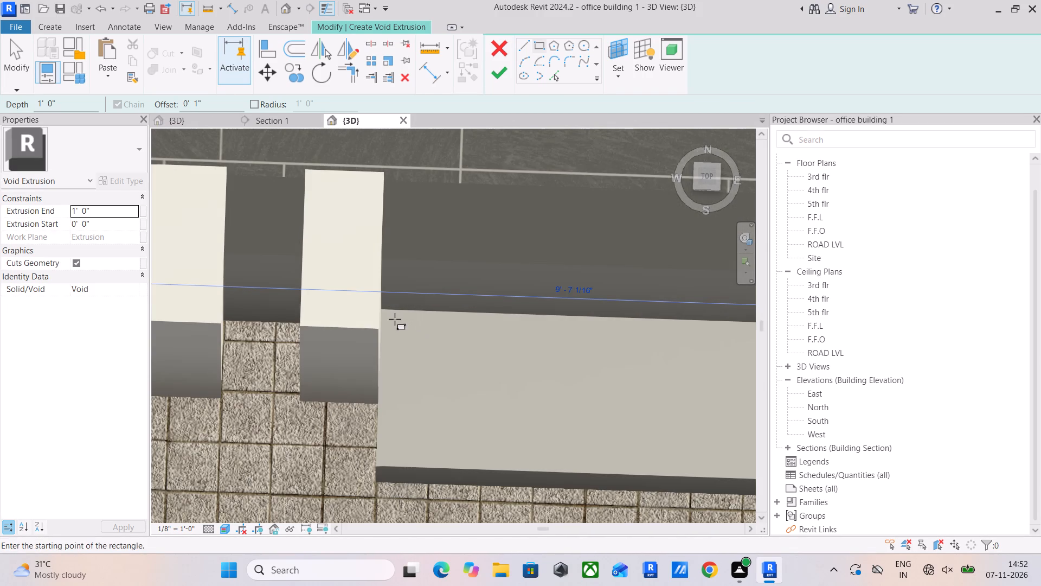
pyautogui.click(382, 310)
pyautogui.scroll(-5, 481, 365)
pyautogui.moveTo(492, 364); pyautogui.dragTo(141, 307, button='middle')
pyautogui.scroll(-3, 442, 333)
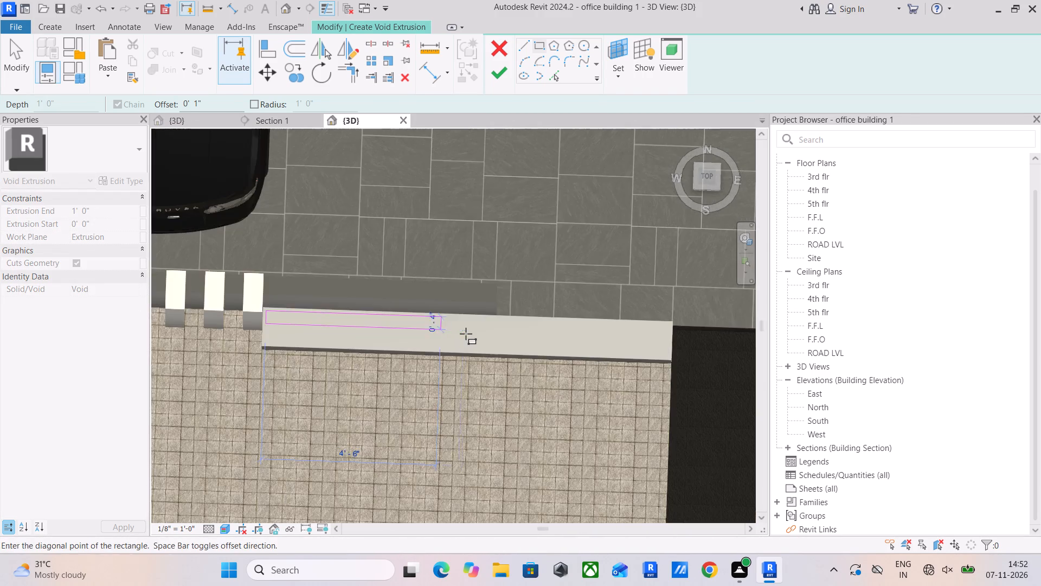
pyautogui.scroll(-3, 466, 334)
pyautogui.moveTo(418, 330); pyautogui.dragTo(299, 317, button='middle')
pyautogui.scroll(6, 459, 345)
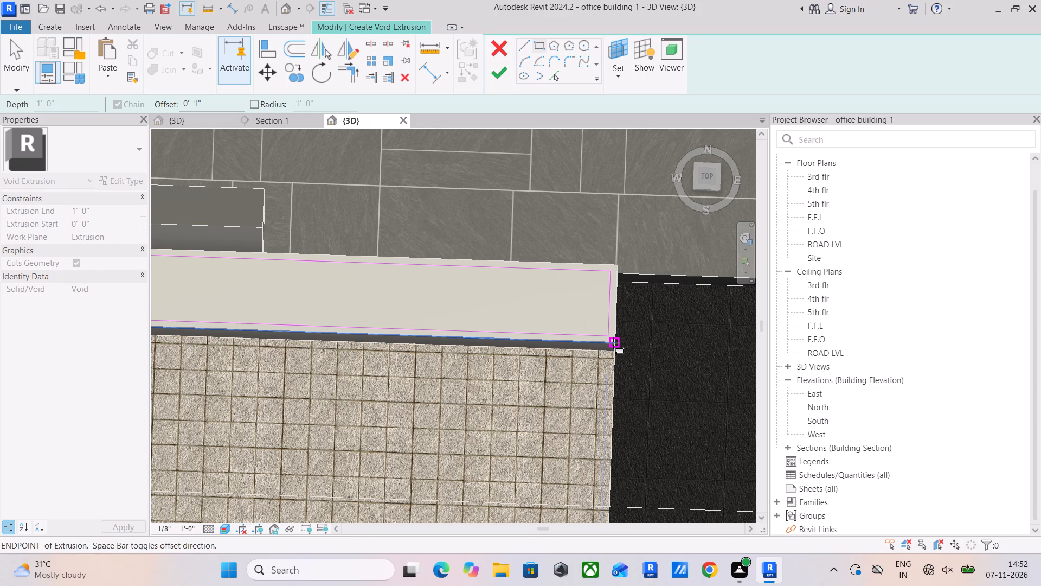
pyautogui.click(619, 345)
# Finish the void extrusion with a 1' 0" depth through the four blocks, and finish the in-place model.
pyautogui.scroll(-10, 486, 354)
pyautogui.moveTo(481, 356); pyautogui.dragTo(493, 311, button='middle')
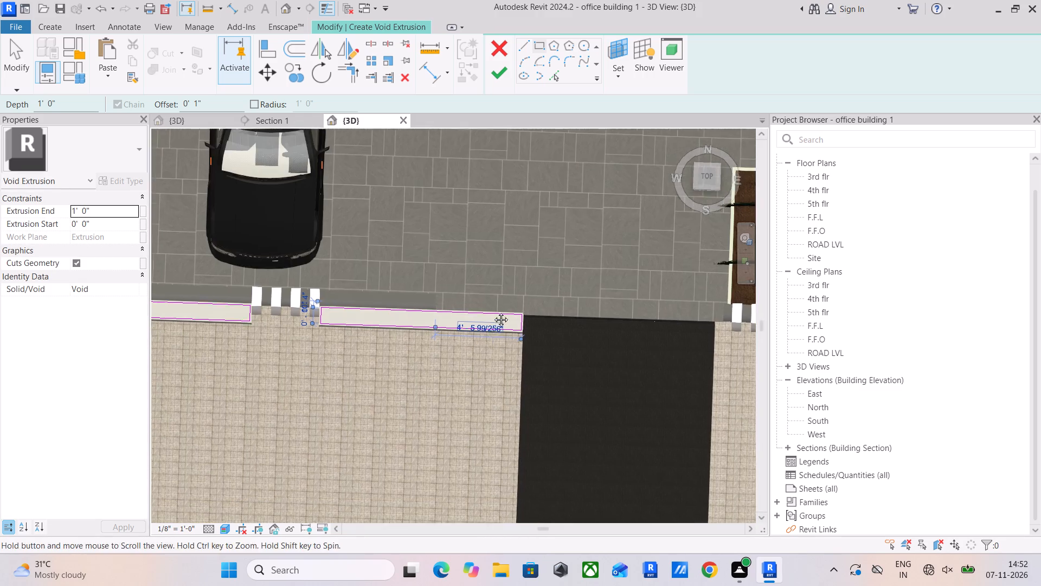
pyautogui.moveTo(493, 311); pyautogui.dragTo(493, 308, button='middle')
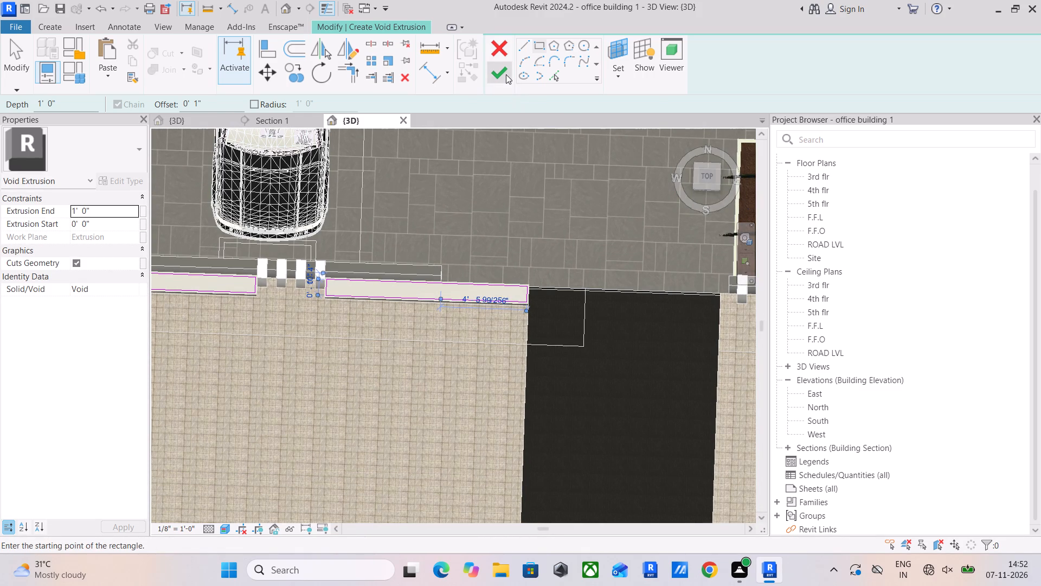
pyautogui.click(506, 74)
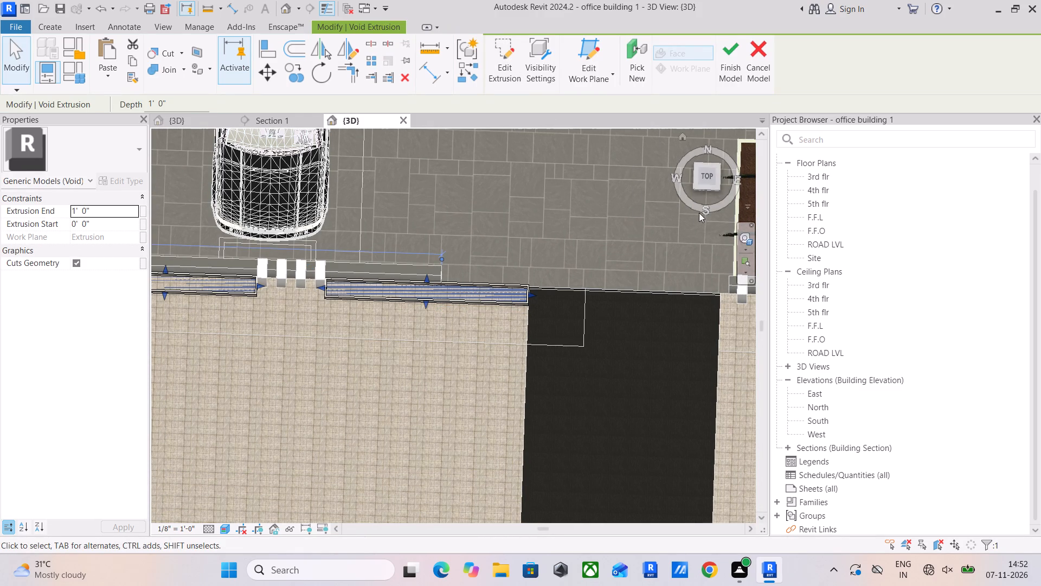
pyautogui.moveTo(579, 279); pyautogui.dragTo(715, 254, button='middle')
pyautogui.click(483, 409)
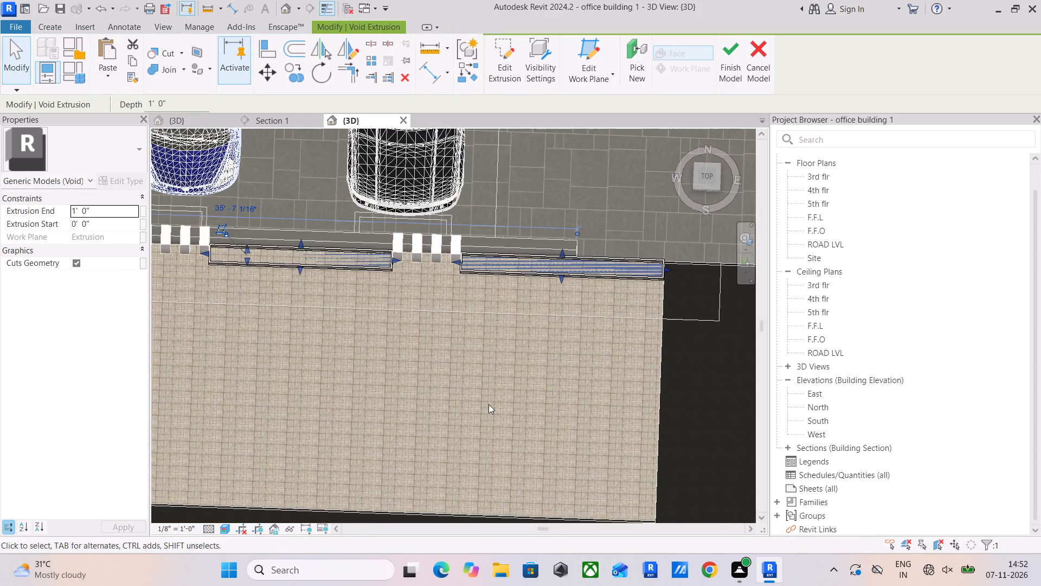
pyautogui.scroll(-4, 451, 336)
pyautogui.moveTo(451, 335); pyautogui.dragTo(659, 259, button='middle')
pyautogui.click(492, 47)
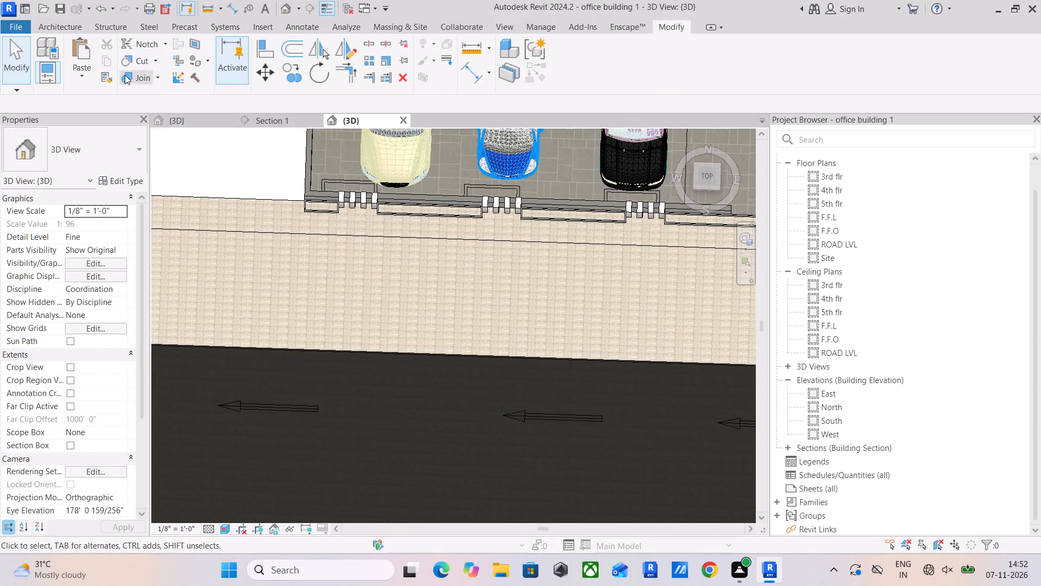
# Create a new in-place component in the Generic Models category, keeping the default name.
pyautogui.click(72, 26)
pyautogui.click(163, 72)
pyautogui.click(173, 122)
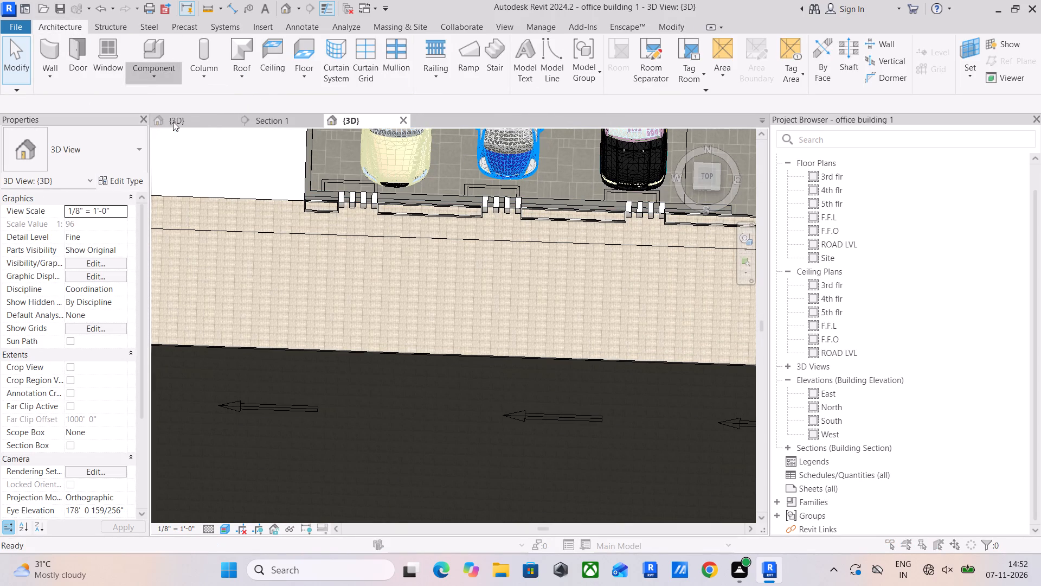
pyautogui.scroll(-6, 484, 229)
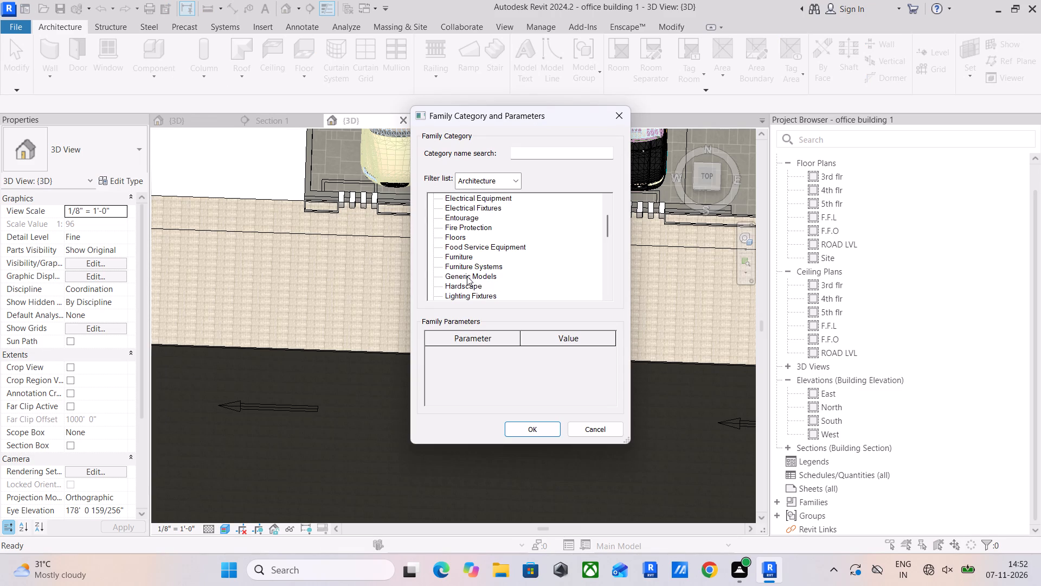
pyautogui.doubleClick(469, 265)
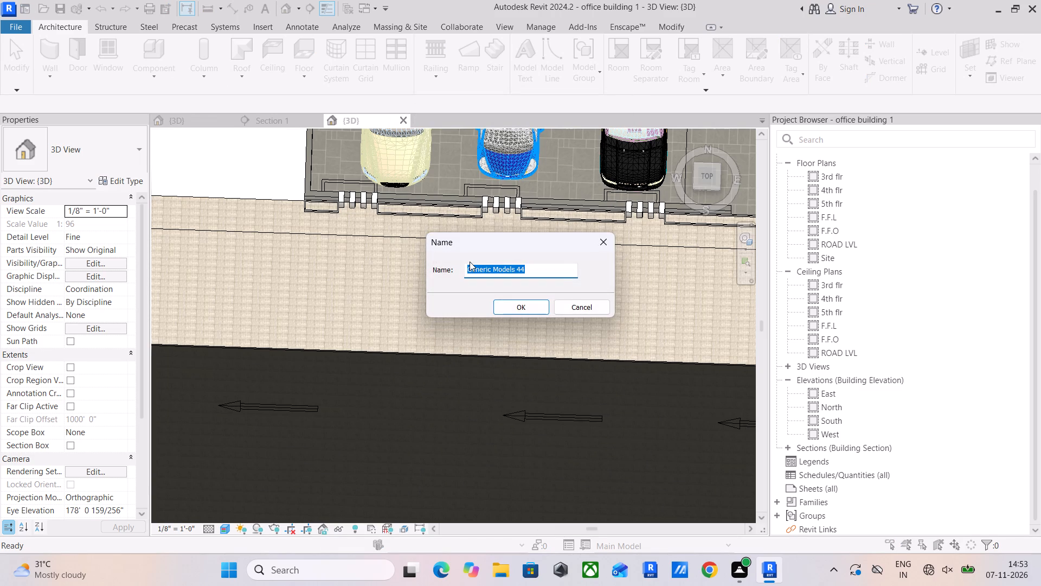
pyautogui.click(522, 311)
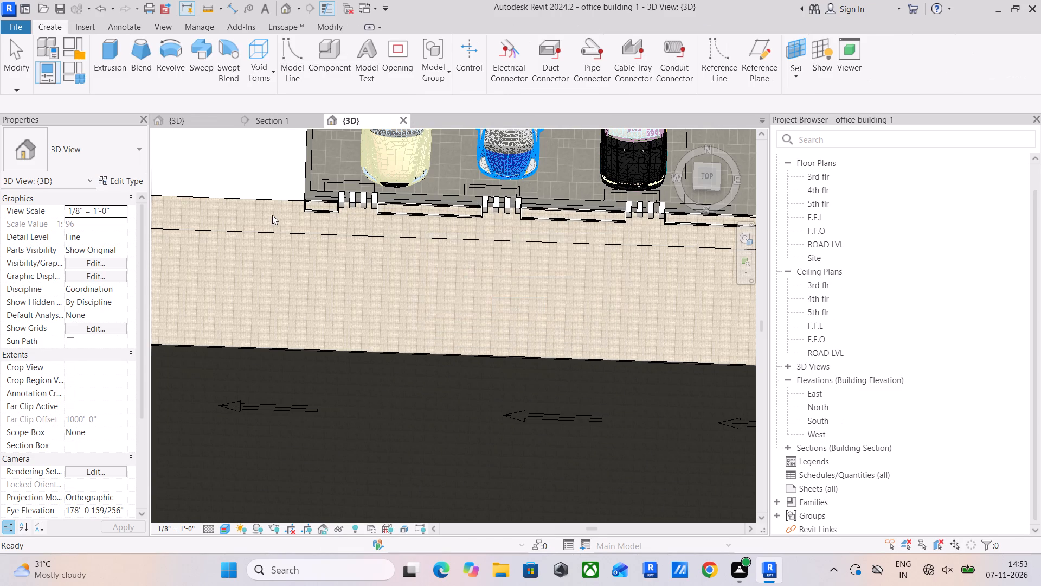
# Start a solid extrusion sketched by rectangle at the west-end block, with the sketch offset set to 1".
pyautogui.click(107, 44)
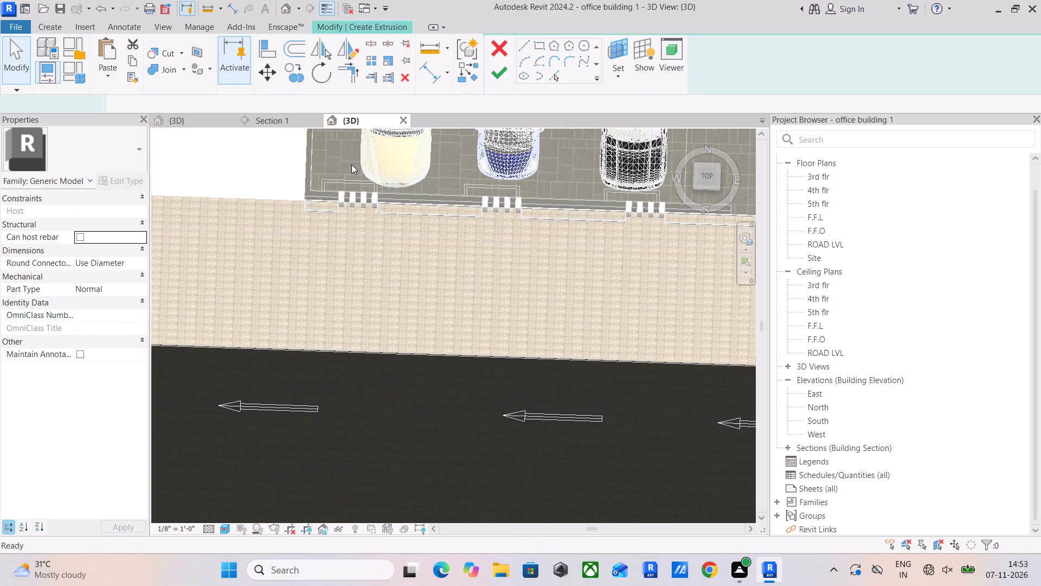
pyautogui.click(537, 46)
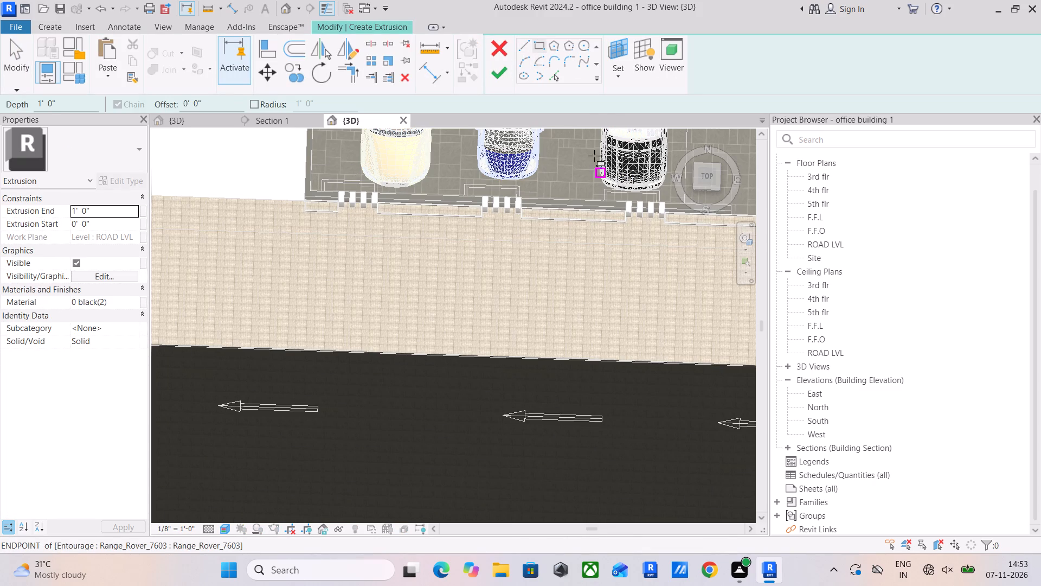
pyautogui.scroll(9, 305, 214)
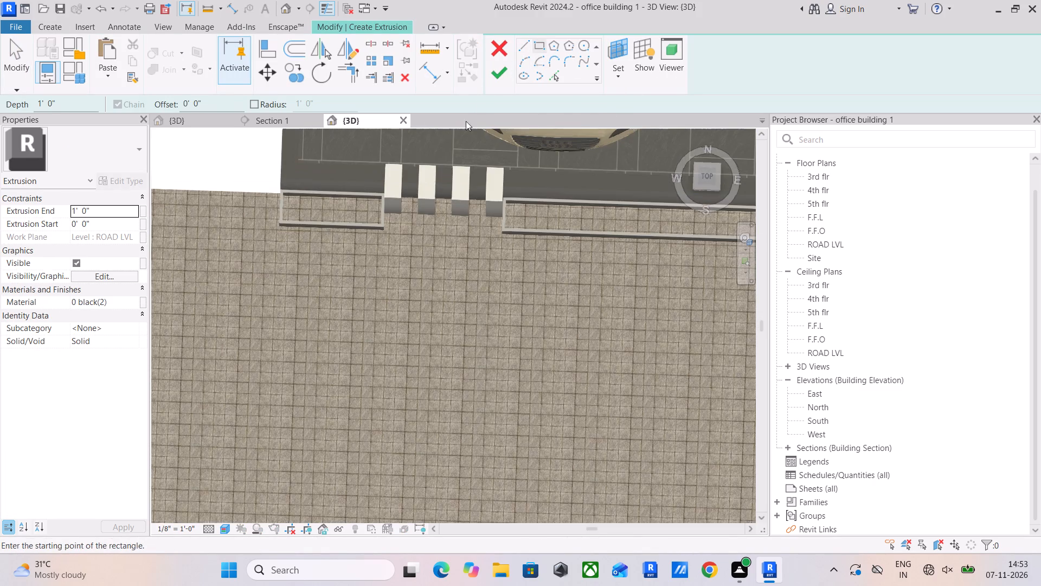
pyautogui.moveTo(223, 216); pyautogui.dragTo(288, 301, button='middle')
pyautogui.scroll(5, 331, 296)
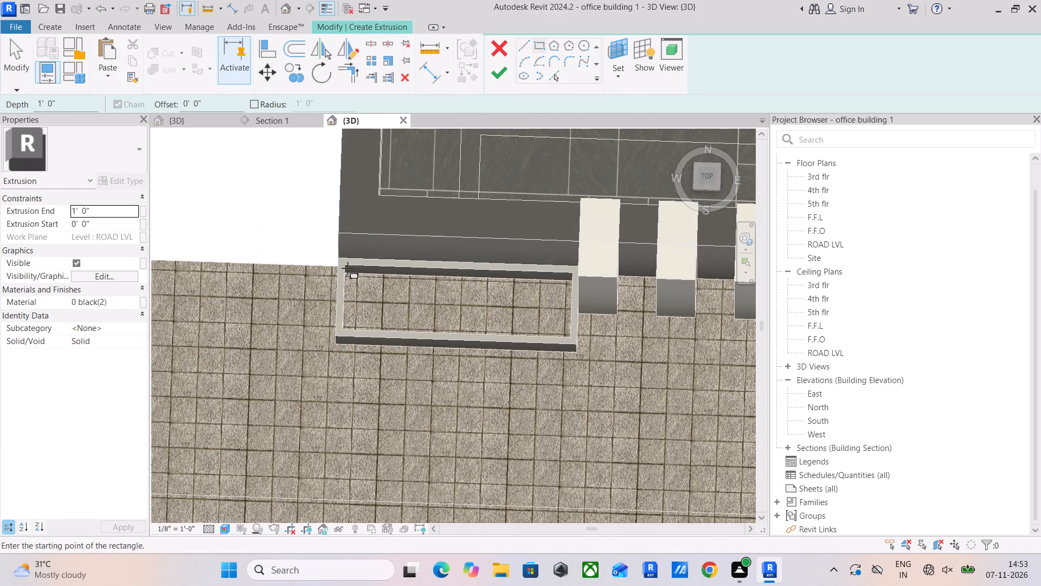
pyautogui.scroll(4, 342, 262)
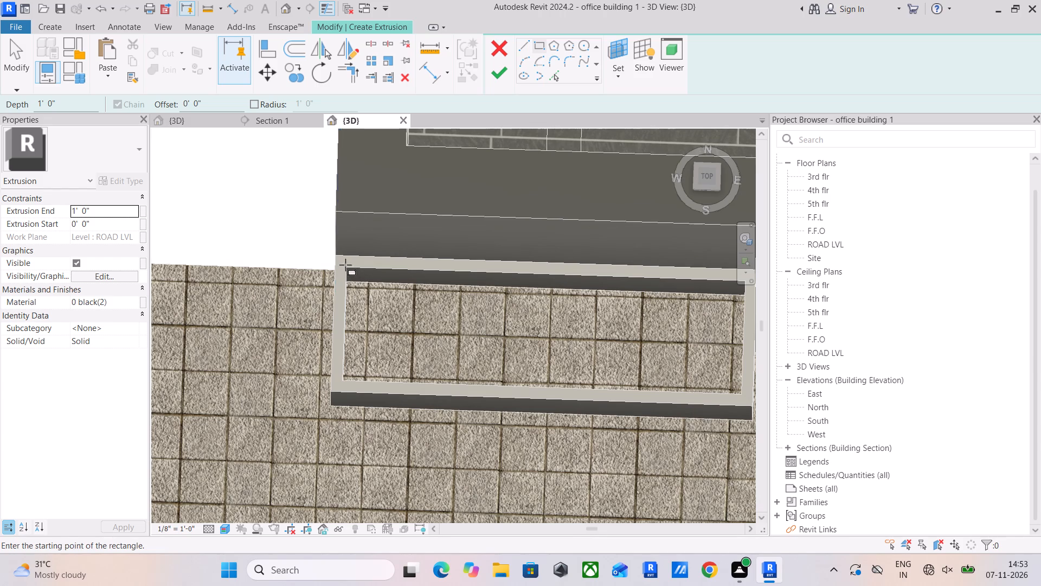
pyautogui.moveTo(214, 104); pyautogui.dragTo(130, 104)
pyautogui.press('1')
pyautogui.hotkey('shift', '"')
pyautogui.press('Return')
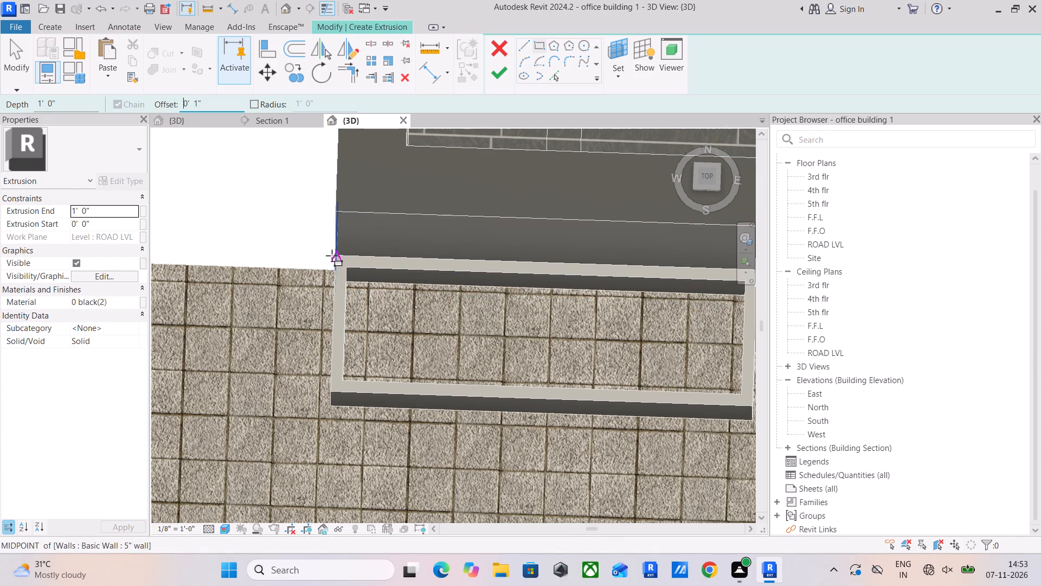
pyautogui.scroll(5, 332, 256)
pyautogui.moveTo(363, 340); pyautogui.dragTo(363, 226, button='middle')
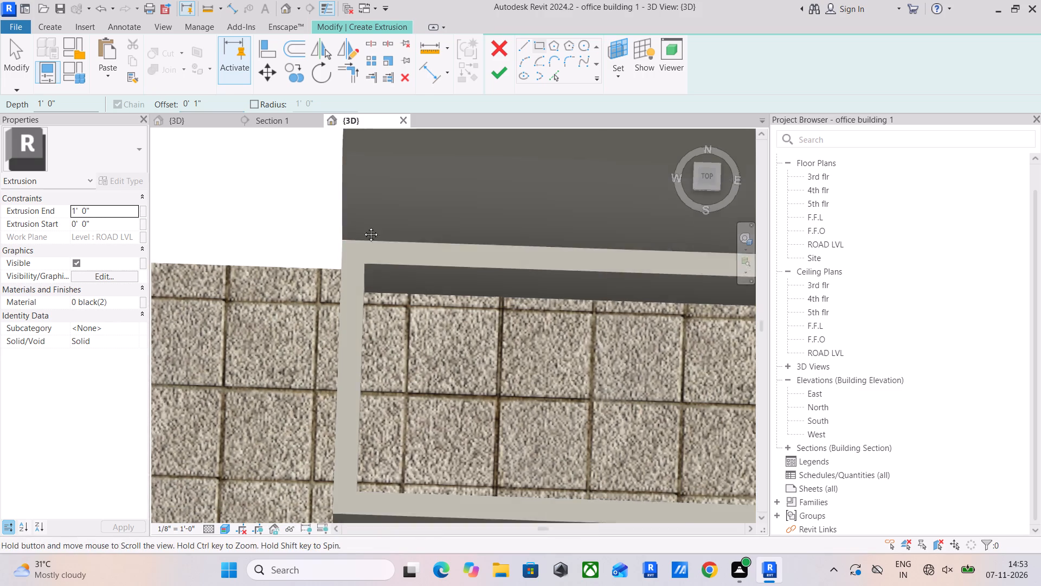
pyautogui.moveTo(363, 226); pyautogui.dragTo(357, 196, button='middle')
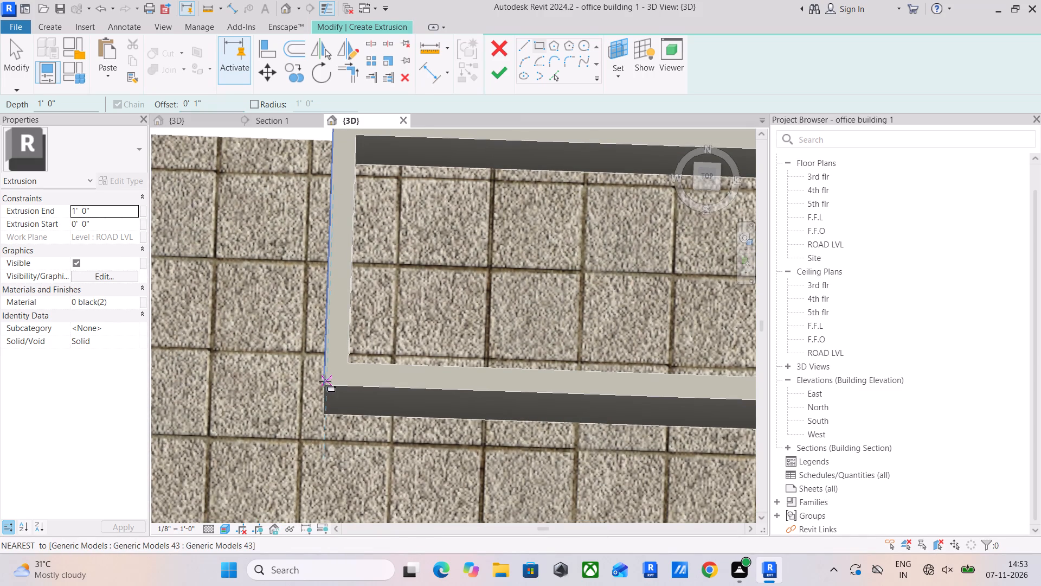
# Set the extrusion's work plane by picking the footpath floor.
pyautogui.click(611, 77)
pyautogui.click(646, 122)
pyautogui.scroll(-5, 300, 209)
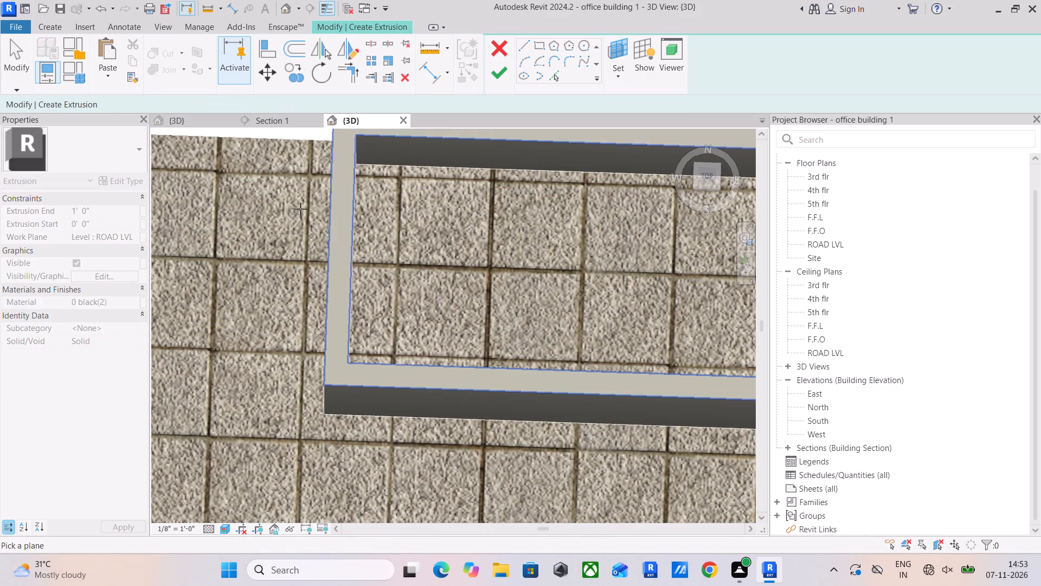
pyautogui.moveTo(306, 225); pyautogui.dragTo(370, 353, button='middle')
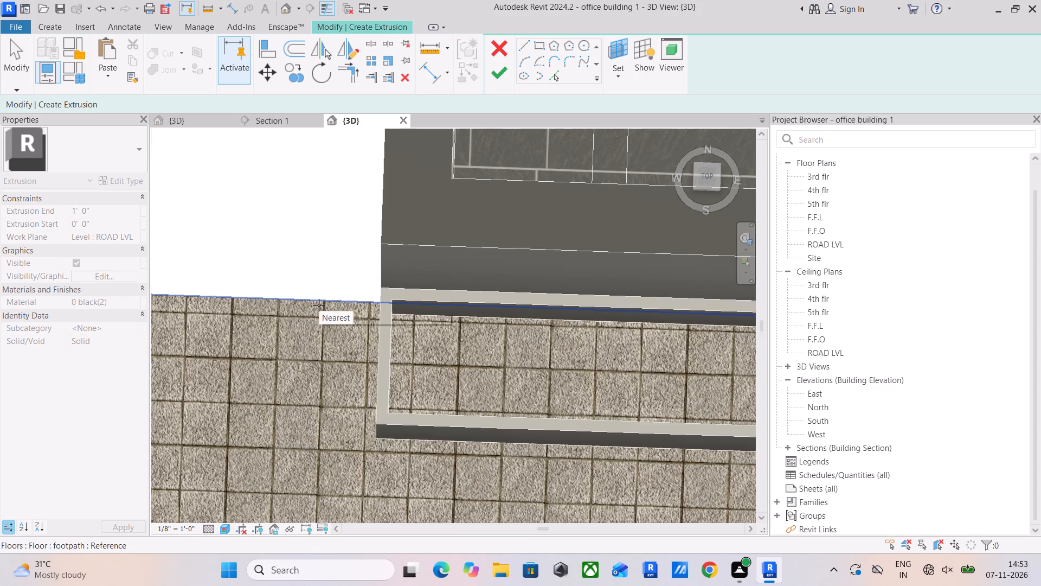
pyautogui.scroll(-4, 319, 305)
pyautogui.click(302, 302)
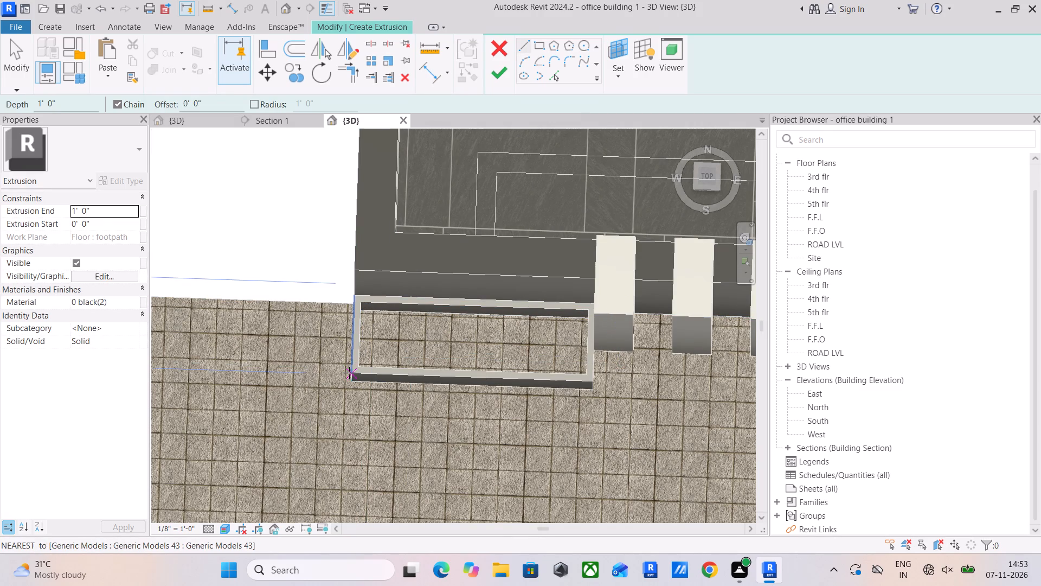
# Draw a zero-offset rectangle on the west-end block's outer outline, about 3' 0 3/4" long, and finish the extrusion at 1' 0" depth.
pyautogui.scroll(12, 350, 367)
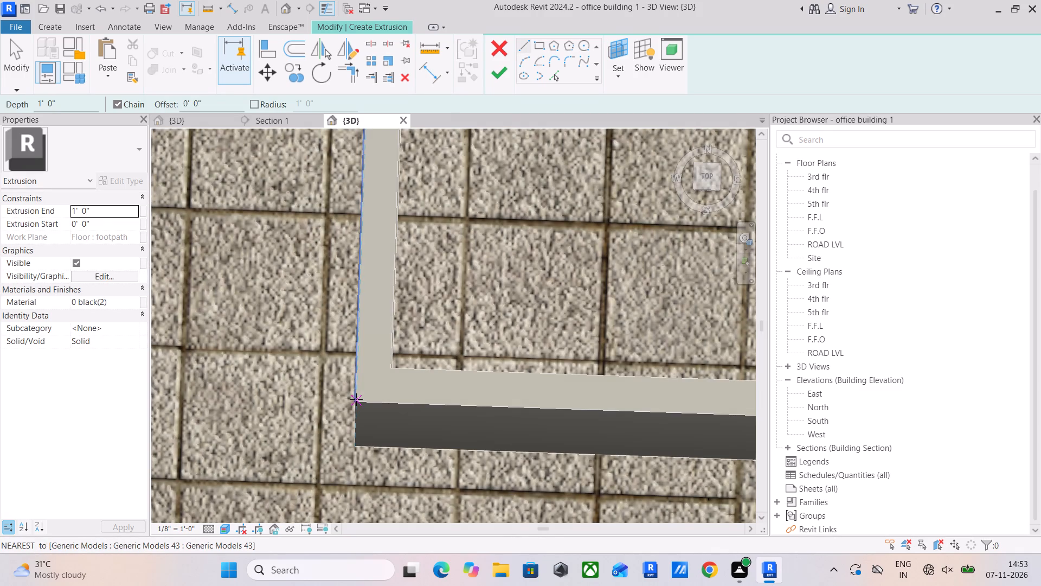
pyautogui.moveTo(357, 402); pyautogui.dragTo(369, 395)
pyautogui.scroll(-4, 494, 341)
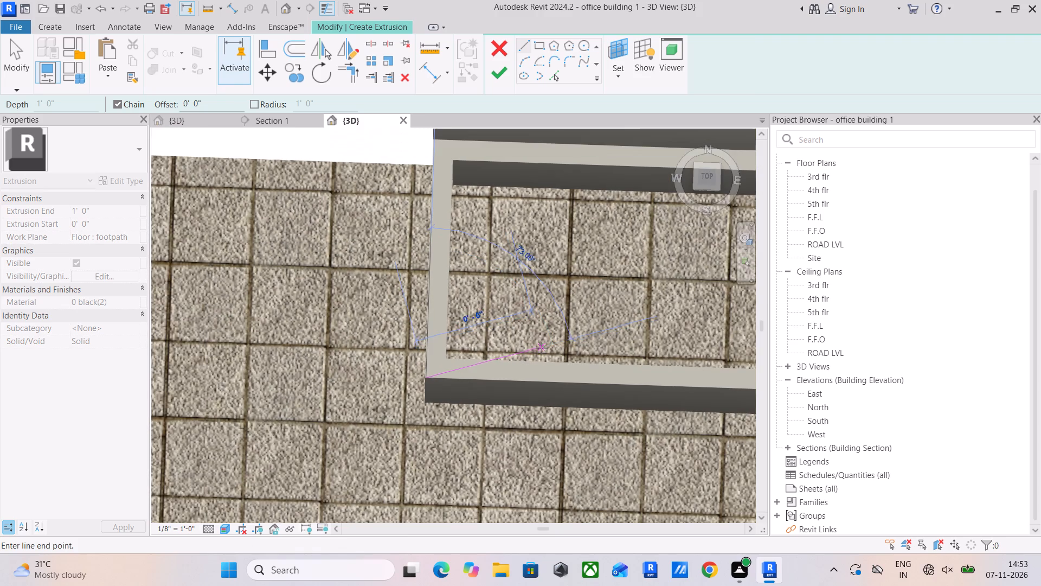
pyautogui.click(543, 47)
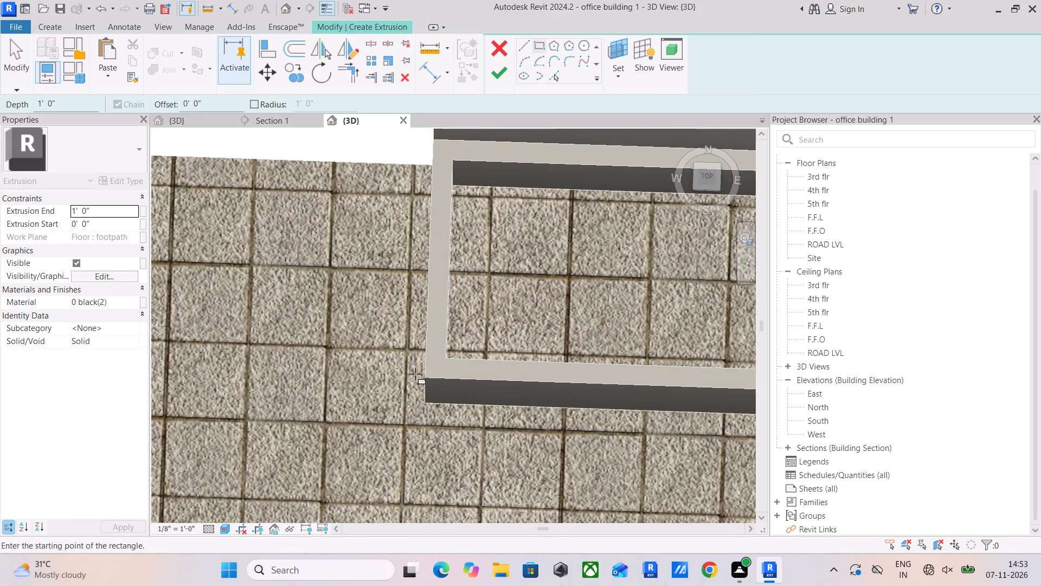
pyautogui.moveTo(424, 374); pyautogui.dragTo(441, 374)
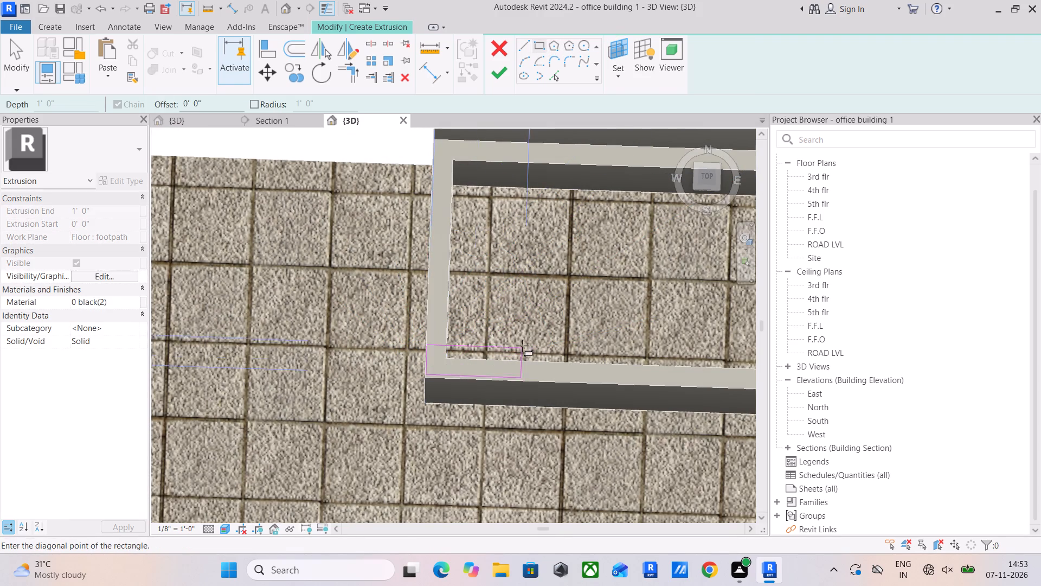
pyautogui.scroll(-4, 522, 346)
pyautogui.moveTo(556, 335); pyautogui.dragTo(184, 332, button='middle')
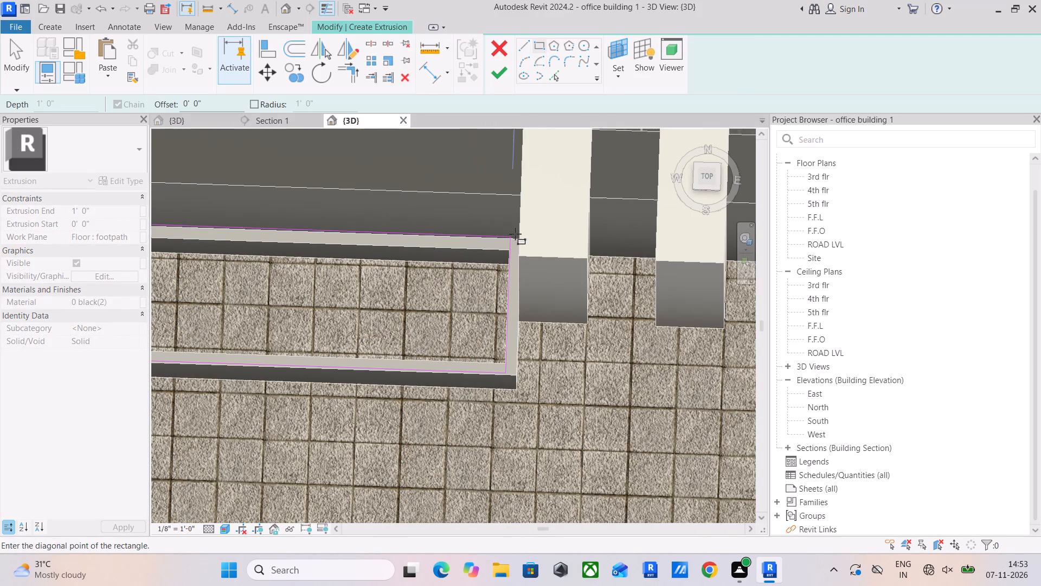
pyautogui.scroll(13, 518, 239)
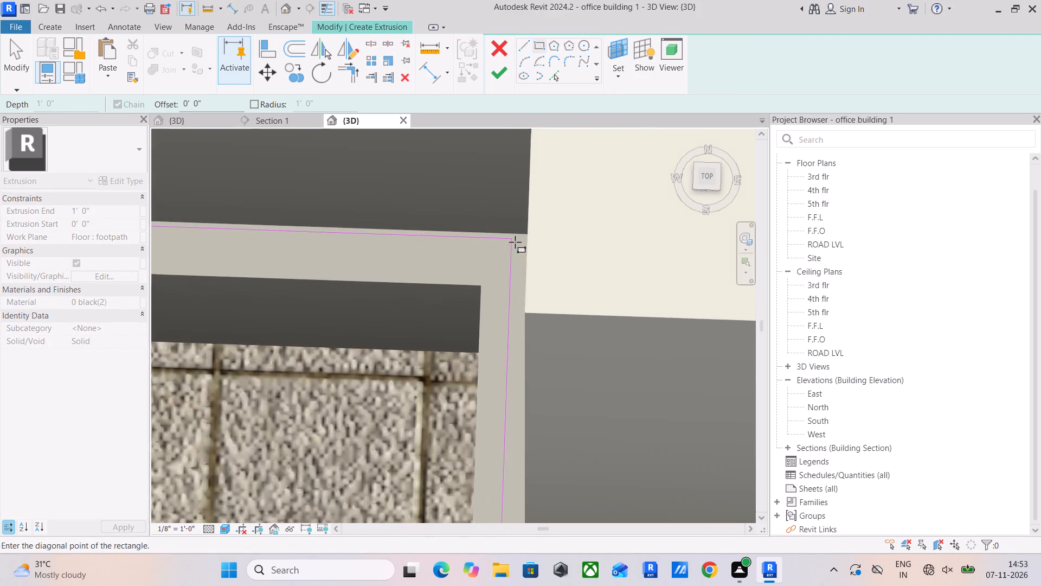
pyautogui.scroll(2, 515, 242)
pyautogui.click(537, 227)
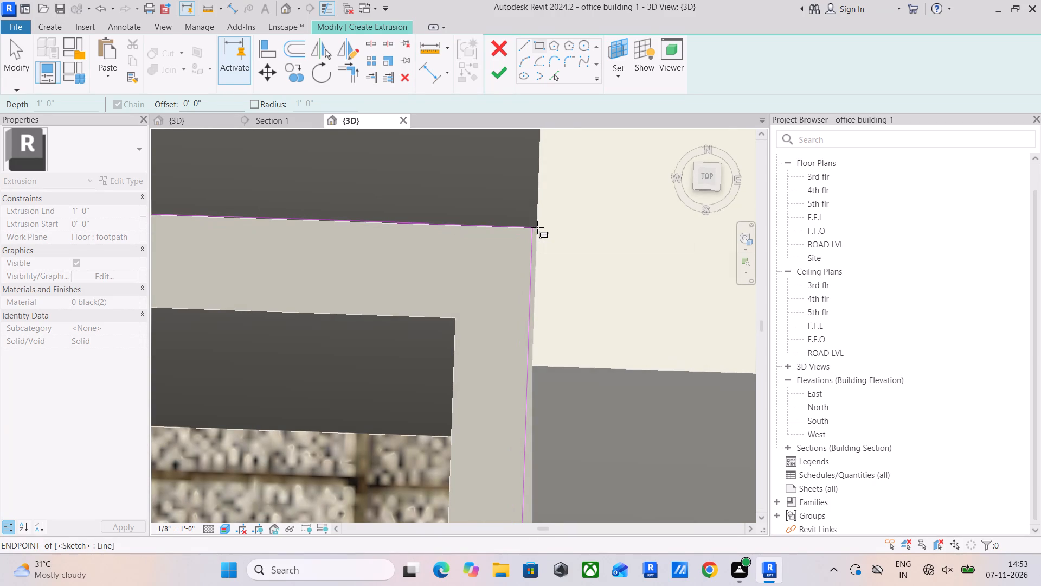
pyautogui.scroll(-10, 486, 290)
pyautogui.moveTo(480, 292); pyautogui.dragTo(571, 221, button='middle')
pyautogui.scroll(-5, 562, 233)
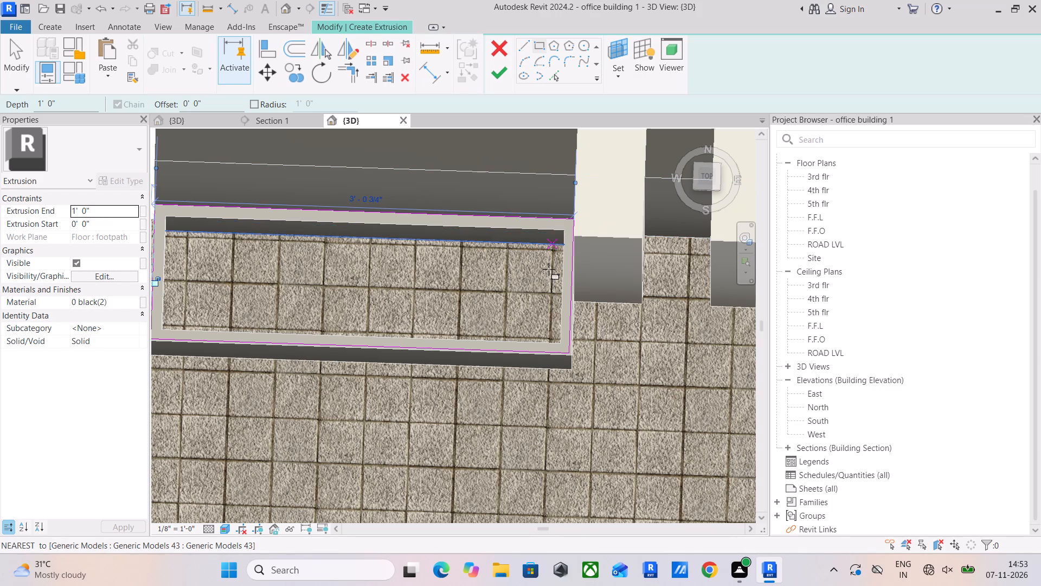
pyautogui.scroll(-4, 505, 276)
pyautogui.click(494, 80)
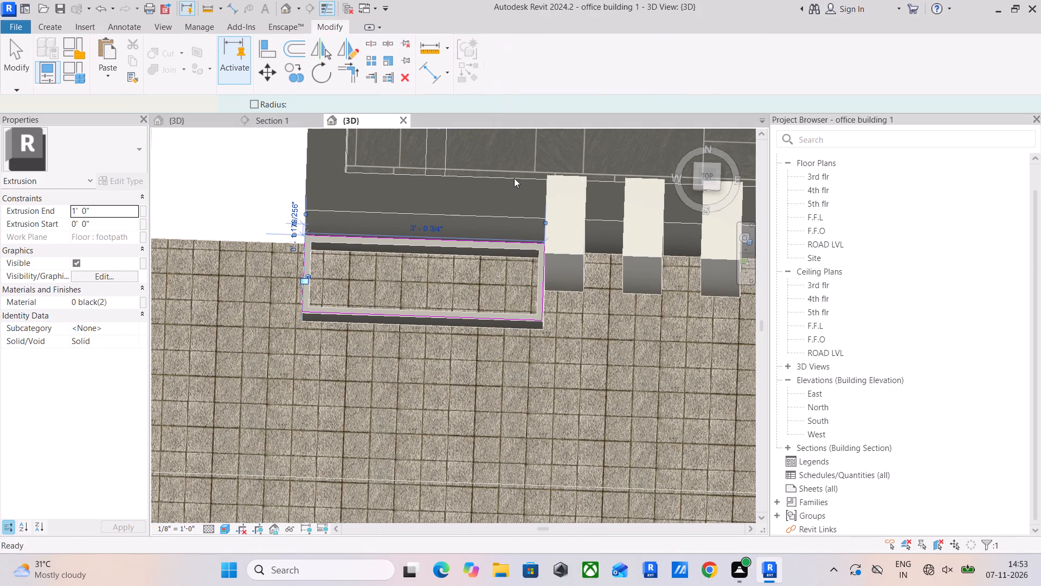
# Lower the top of the new extrusion in the west-end block to a depth of about 6 11/16" in the front view.
pyautogui.click(417, 377)
pyautogui.keyDown('shift'); pyautogui.moveTo(428, 372); pyautogui.dragTo(439, 362, button='middle'); pyautogui.keyUp('shift')
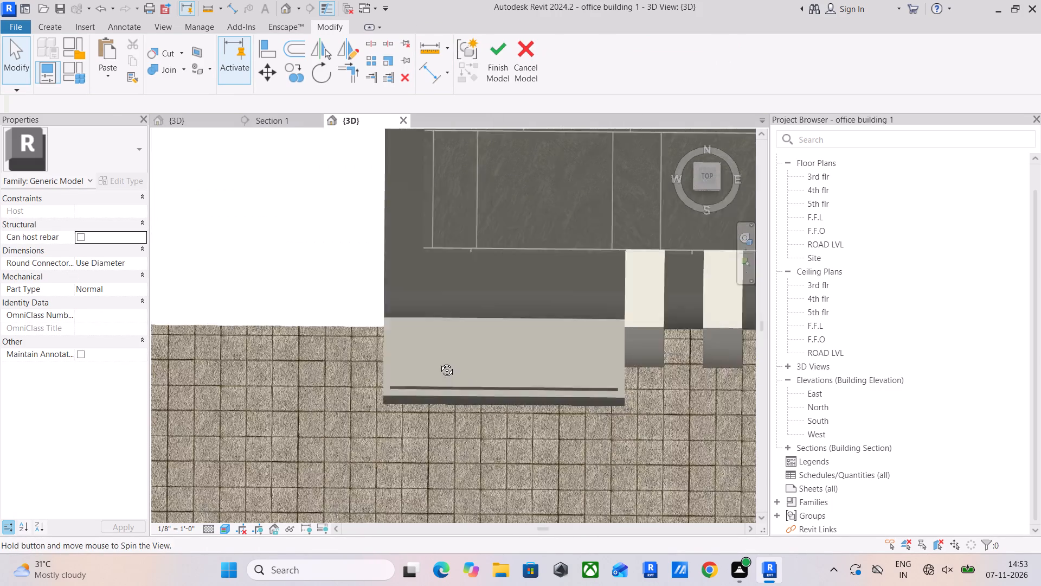
pyautogui.keyDown('shift'); pyautogui.moveTo(439, 362); pyautogui.dragTo(457, 331, button='middle'); pyautogui.keyUp('shift')
pyautogui.scroll(-11, 460, 326)
pyautogui.moveTo(492, 342); pyautogui.dragTo(402, 130, button='middle')
pyautogui.scroll(-4, 442, 244)
pyautogui.keyDown('shift'); pyautogui.moveTo(521, 265); pyautogui.dragTo(577, 161, button='middle'); pyautogui.keyUp('shift')
pyautogui.moveTo(616, 274); pyautogui.dragTo(403, 322, button='middle')
pyautogui.scroll(15, 492, 342)
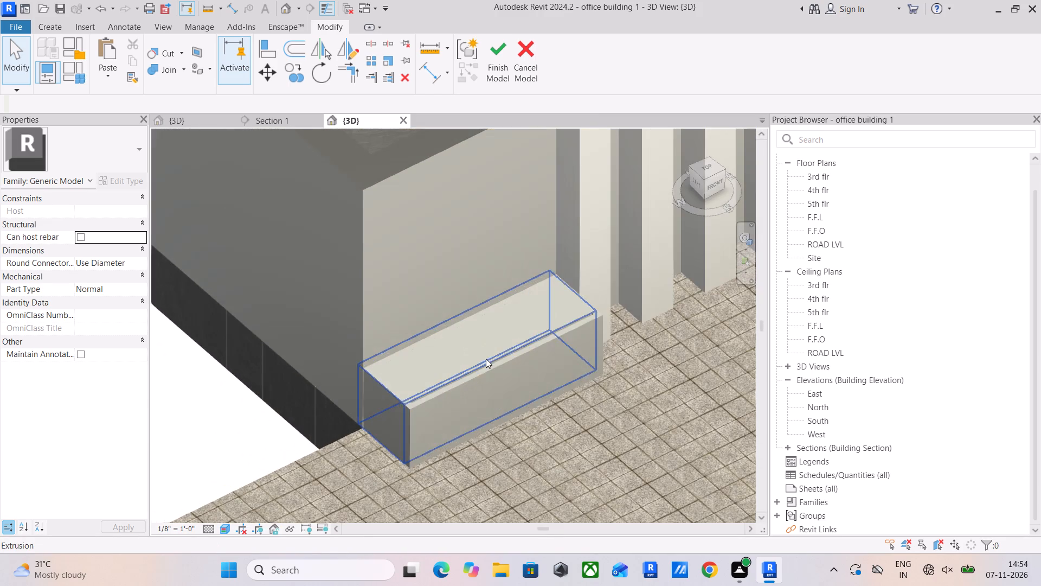
pyautogui.scroll(6, 476, 379)
pyautogui.click(463, 360)
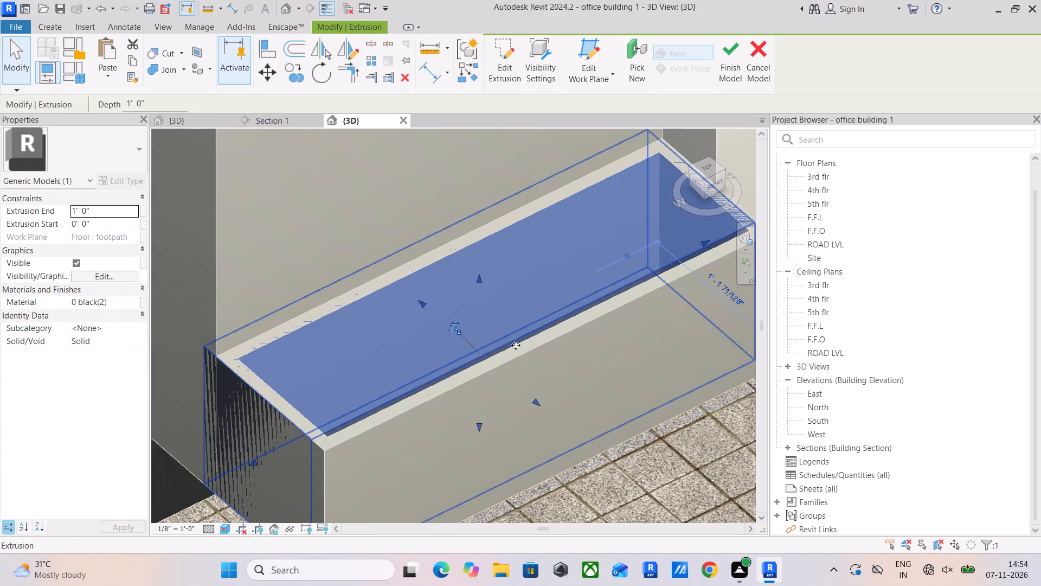
pyautogui.keyDown('shift'); pyautogui.moveTo(512, 356); pyautogui.dragTo(460, 271, button='middle'); pyautogui.keyUp('shift')
pyautogui.click(709, 177)
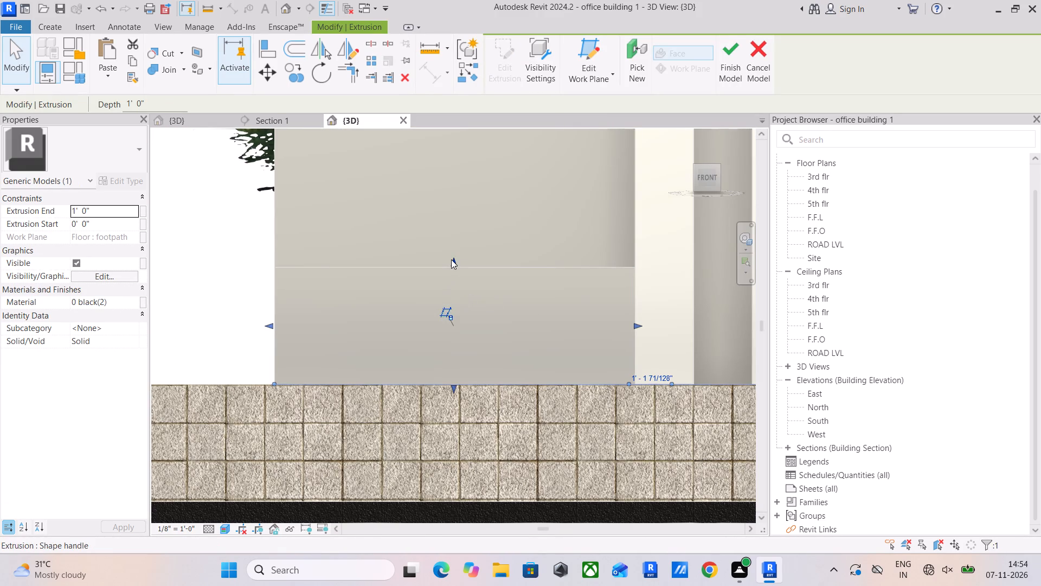
pyautogui.moveTo(451, 259); pyautogui.dragTo(458, 319)
# Pull both the east and west ends of the extrusion inward to the inner faces of the hollowed block.
pyautogui.scroll(5, 641, 347)
pyautogui.moveTo(617, 352); pyautogui.dragTo(599, 356)
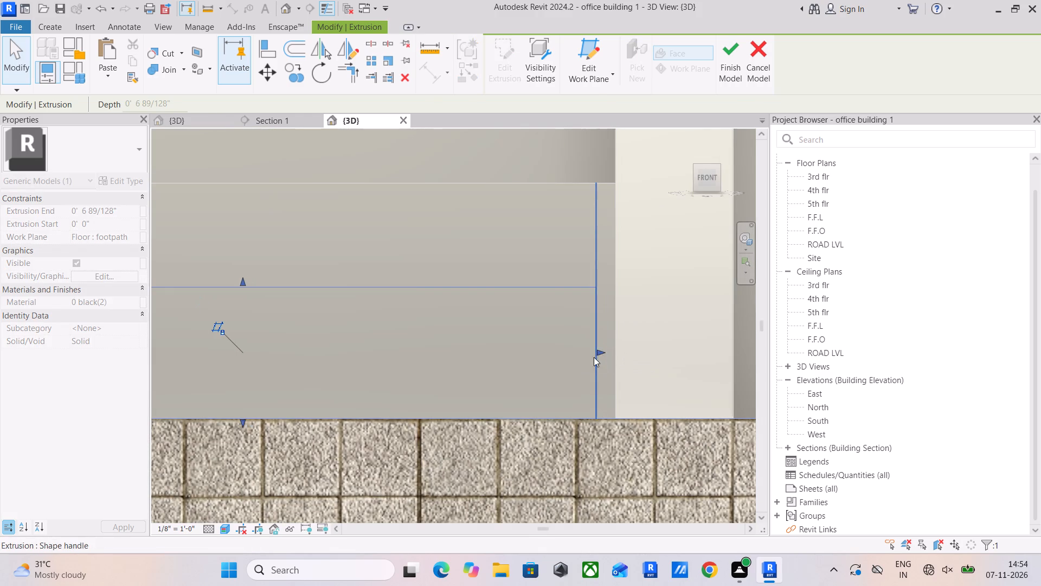
pyautogui.scroll(-4, 517, 361)
pyautogui.moveTo(517, 361); pyautogui.dragTo(610, 365, button='middle')
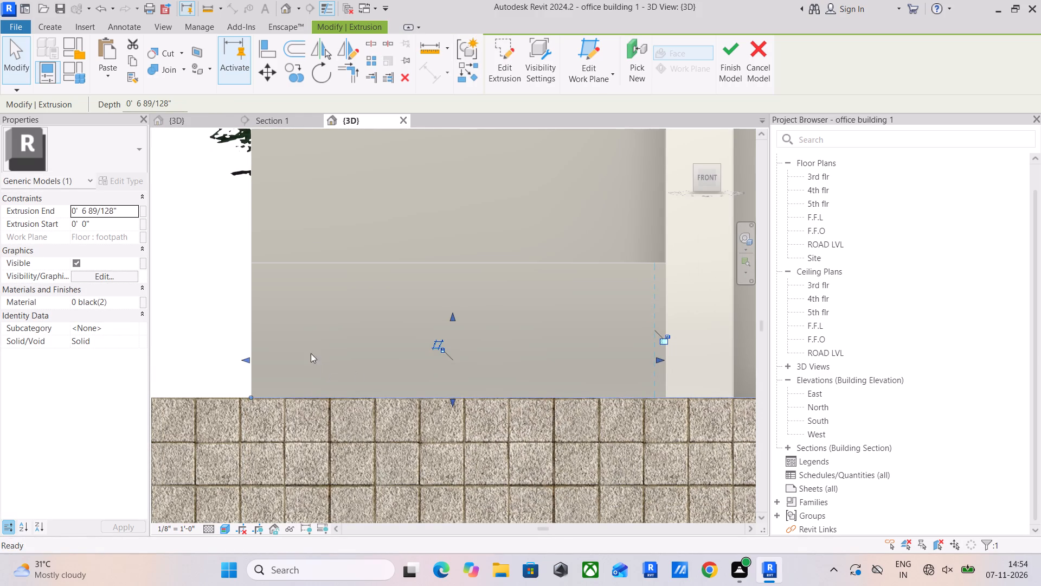
pyautogui.moveTo(244, 358); pyautogui.dragTo(266, 359)
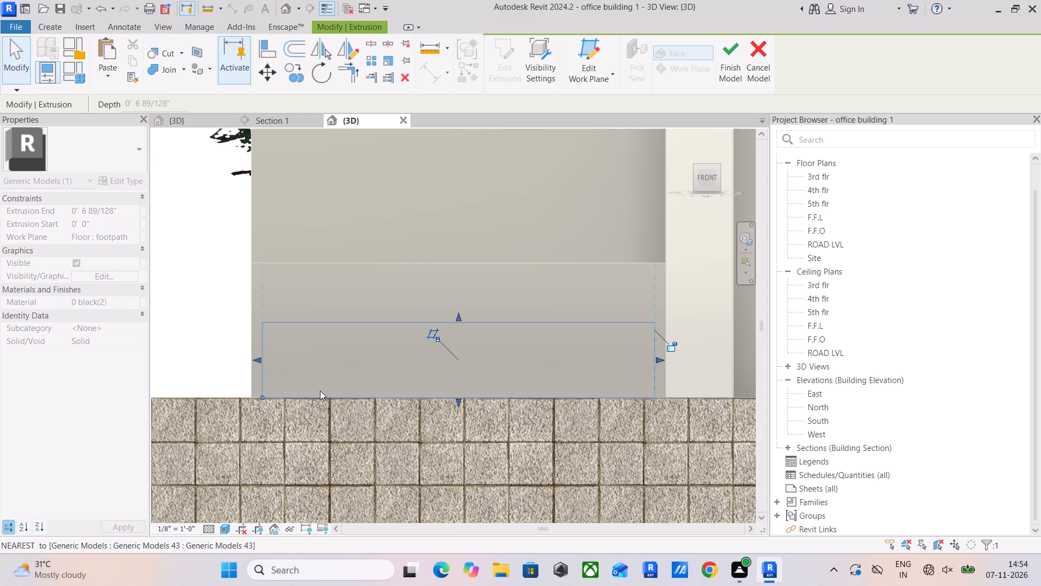
pyautogui.click(389, 421)
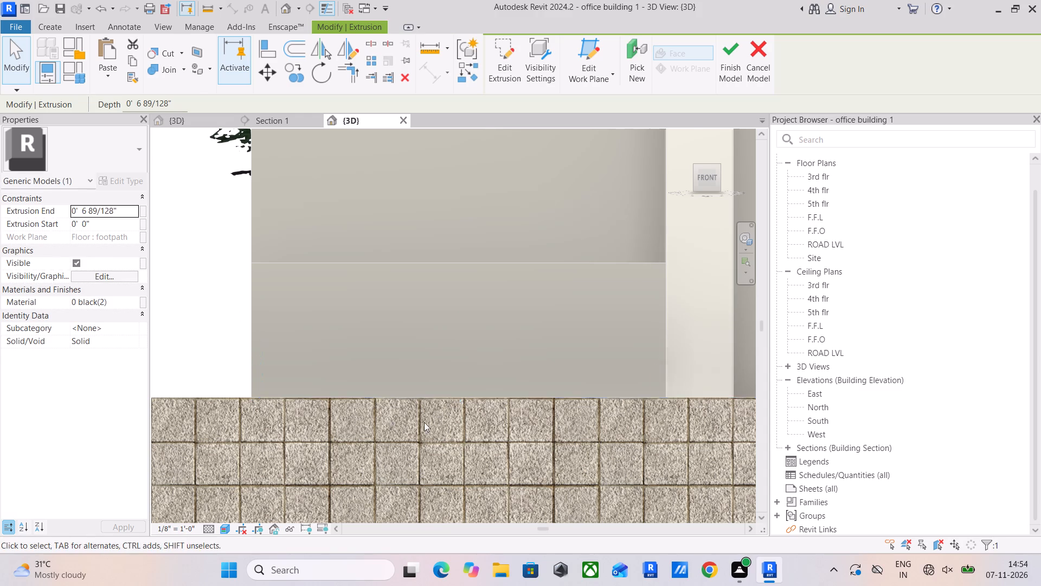
pyautogui.scroll(-3, 474, 416)
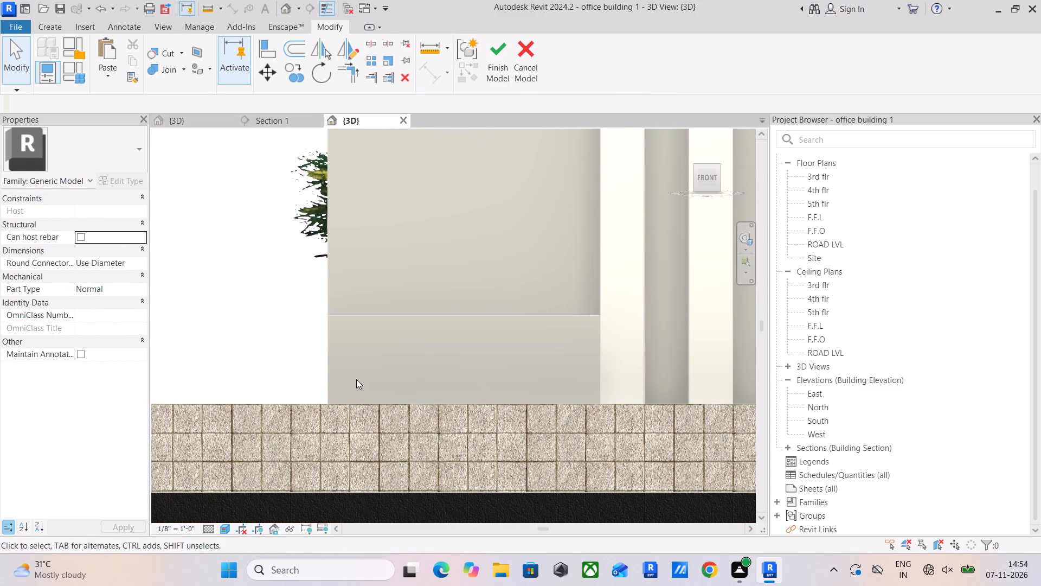
# Copy the low extrusion from the west-end block into the next three blocks eastward, starting each copy at the block's west lower corner.
pyautogui.click(346, 403)
pyautogui.scroll(-3, 436, 339)
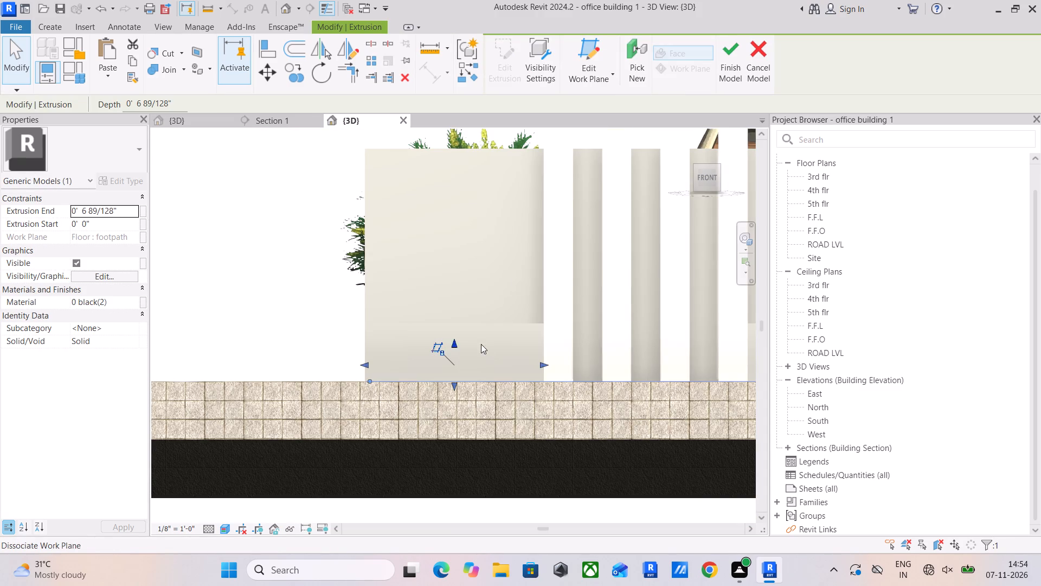
pyautogui.click(303, 79)
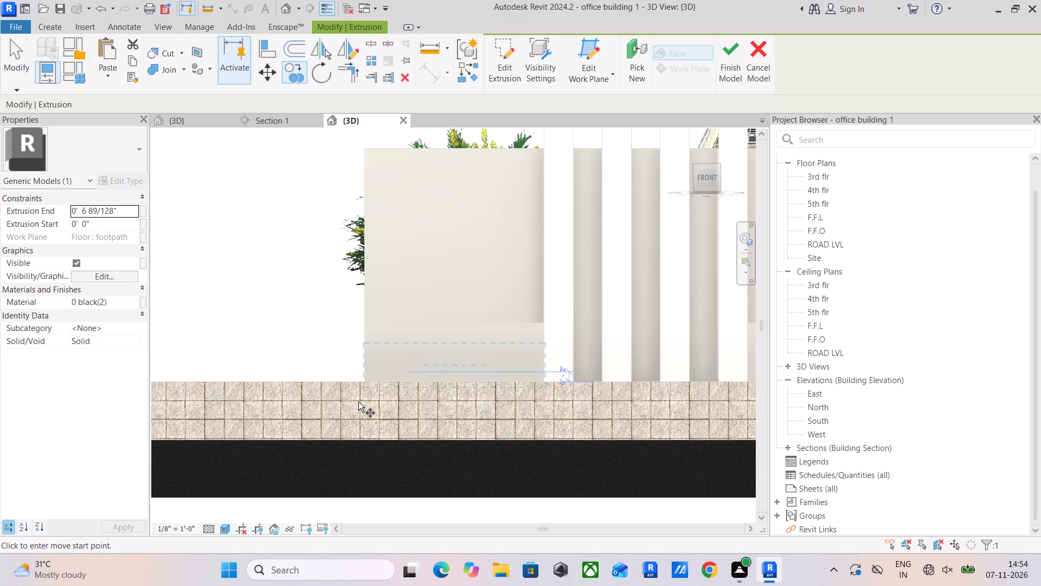
pyautogui.moveTo(362, 383); pyautogui.dragTo(369, 383)
pyautogui.scroll(-1, 630, 381)
pyautogui.moveTo(531, 380); pyautogui.dragTo(76, 358, button='middle')
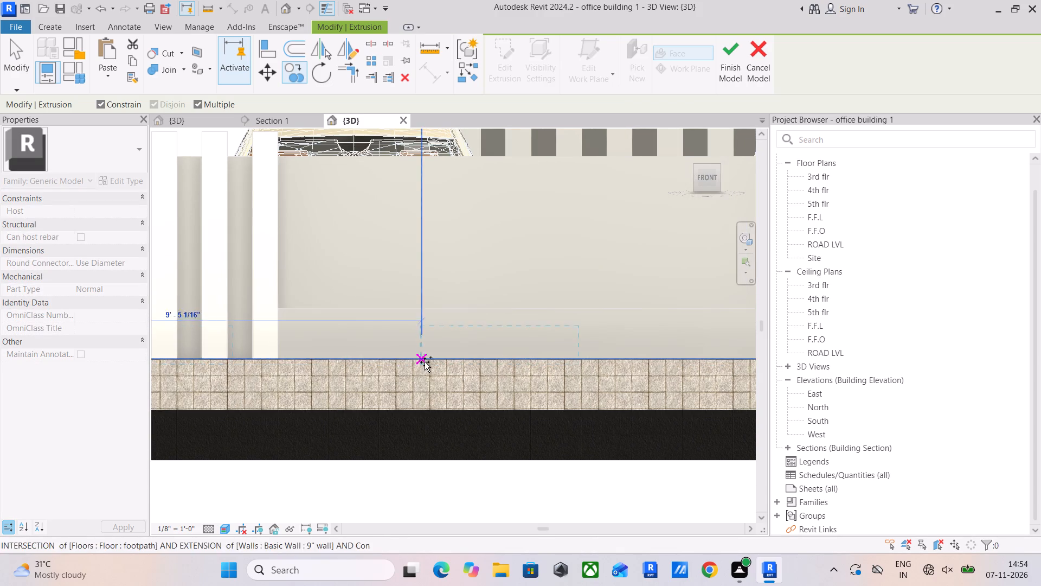
pyautogui.click(277, 362)
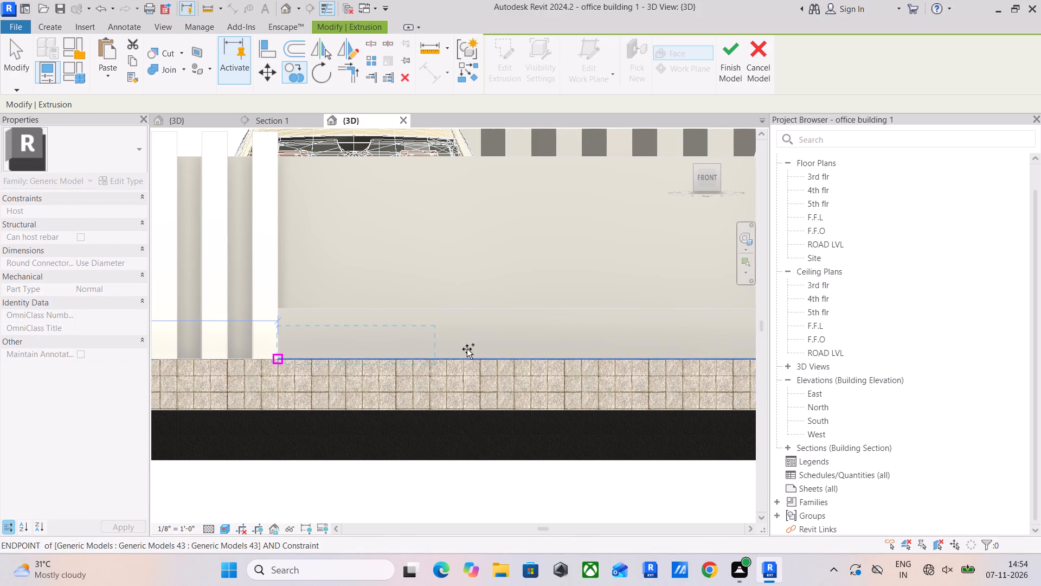
pyautogui.scroll(-4, 467, 349)
pyautogui.moveTo(483, 350); pyautogui.dragTo(149, 368, button='middle')
pyautogui.scroll(4, 386, 367)
pyautogui.click(412, 377)
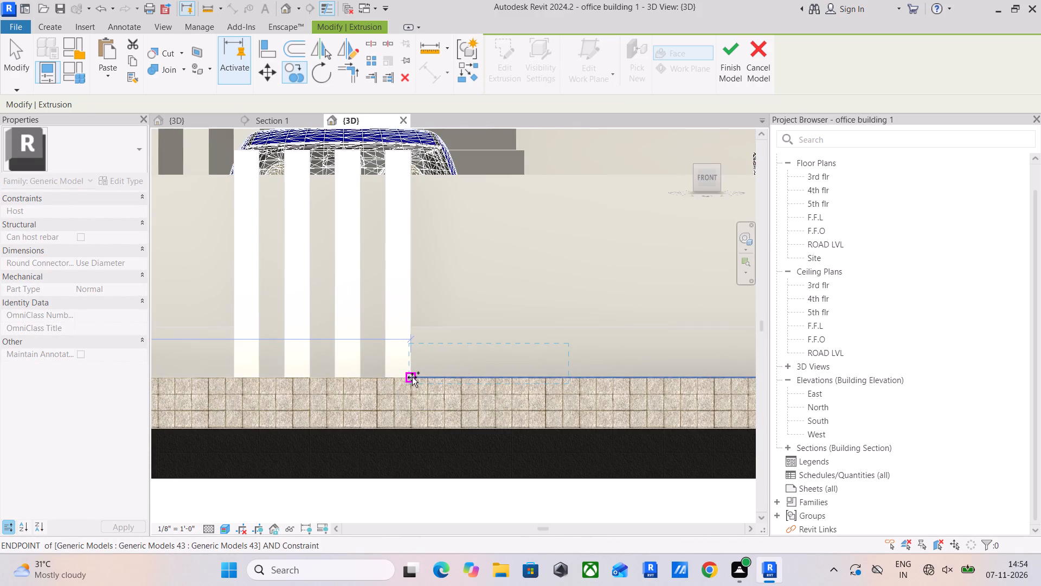
pyautogui.scroll(-4, 506, 371)
pyautogui.moveTo(544, 368); pyautogui.dragTo(185, 375, button='middle')
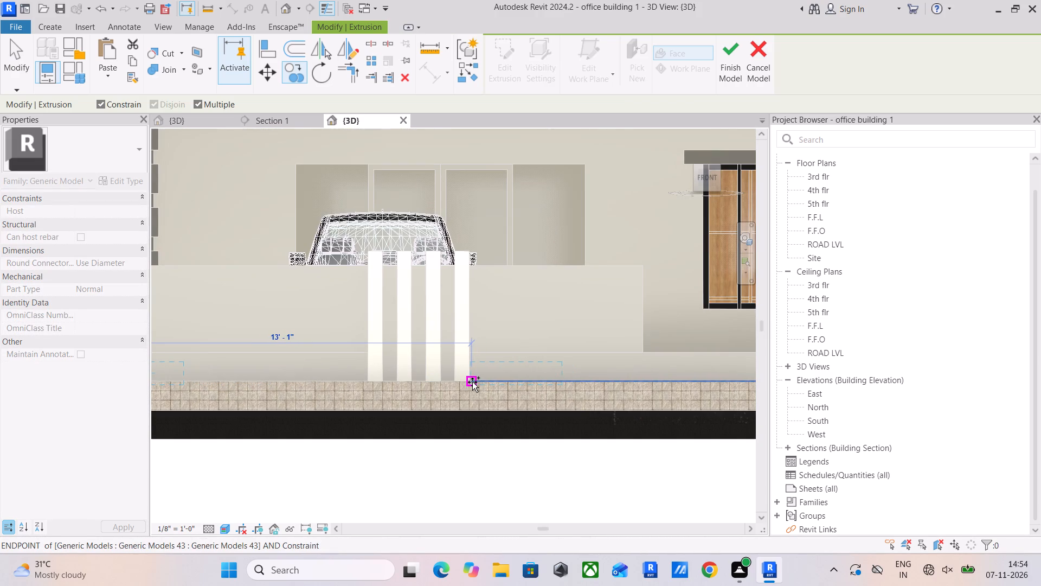
pyautogui.click(472, 382)
pyautogui.moveTo(512, 381); pyautogui.dragTo(249, 383, button='middle')
pyautogui.scroll(-3, 494, 374)
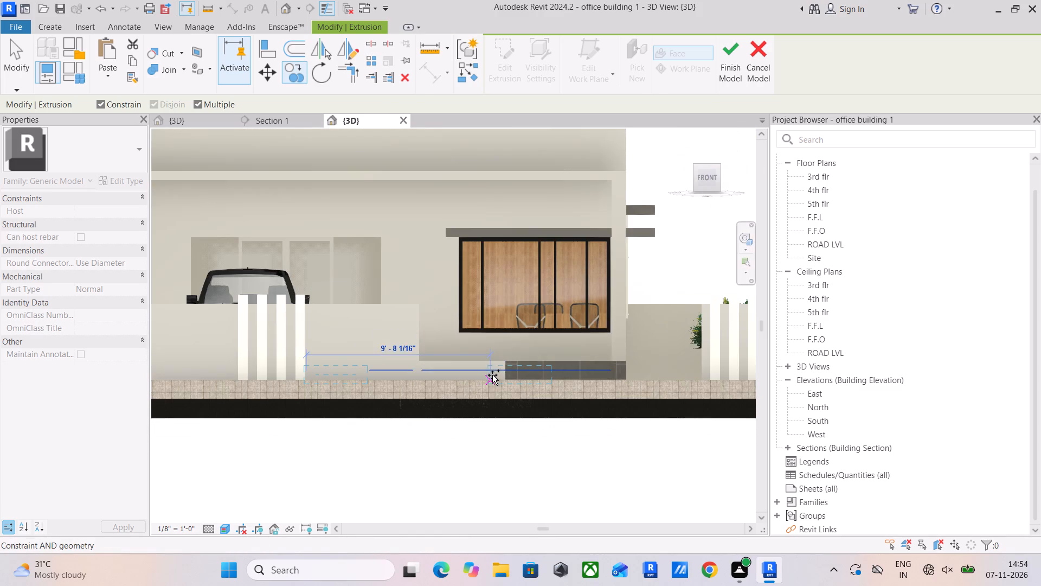
pyautogui.scroll(4, 380, 349)
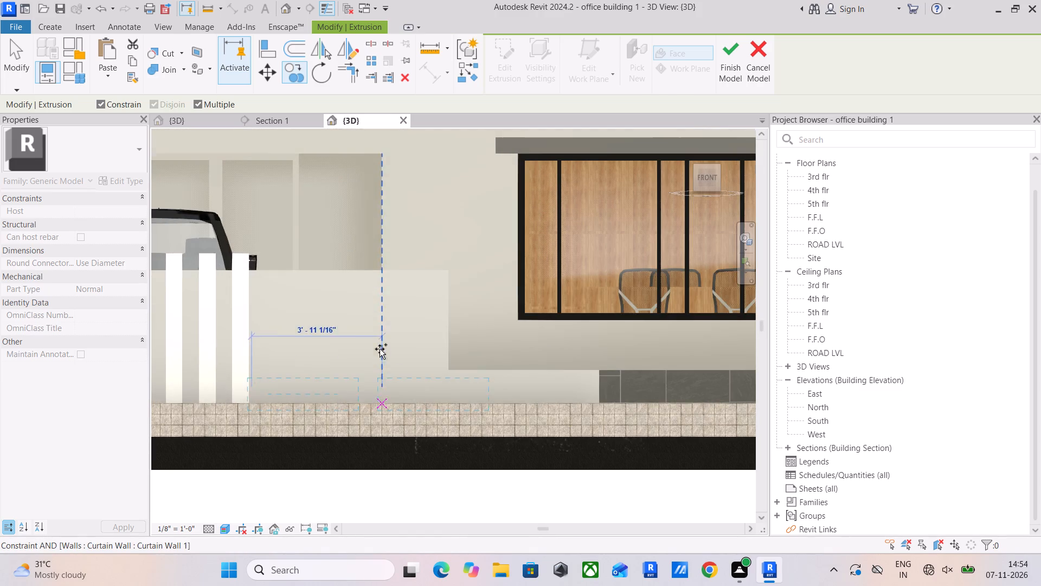
pyautogui.press('Escape')
# Examine from above how the copied extrusions sit inside the hollowed blocks between the fin groups.
pyautogui.scroll(-5, 509, 370)
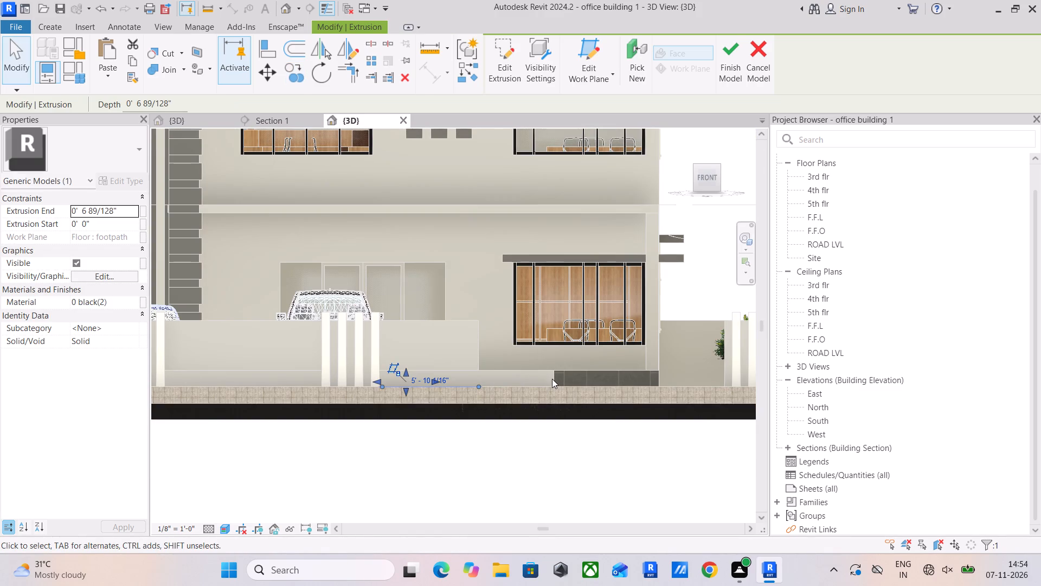
pyautogui.click(552, 379)
pyautogui.moveTo(422, 379); pyautogui.dragTo(481, 410, button='middle')
pyautogui.scroll(-2, 383, 402)
pyautogui.keyDown('shift'); pyautogui.moveTo(386, 403); pyautogui.dragTo(380, 516, button='middle'); pyautogui.keyUp('shift')
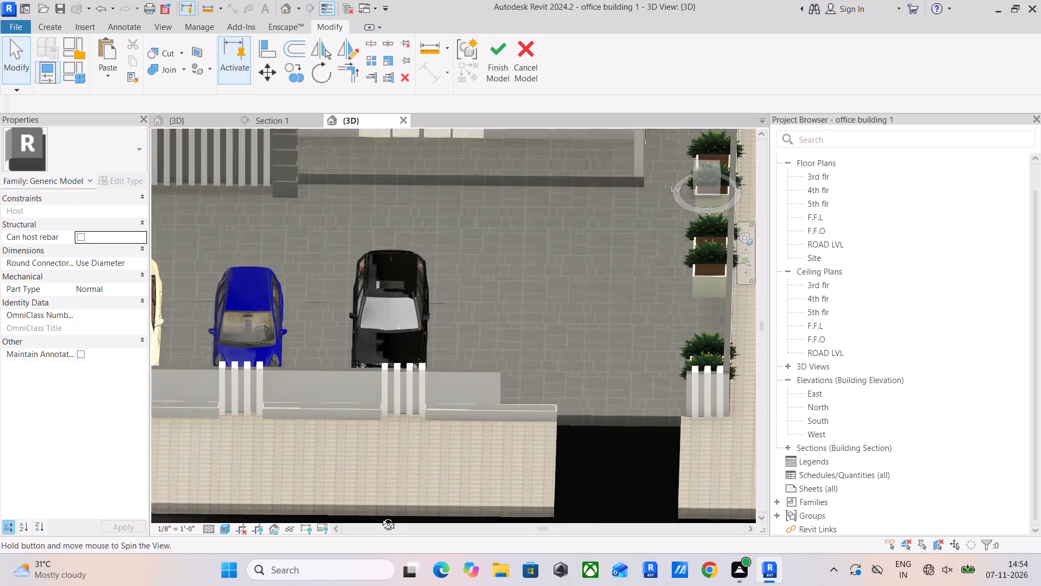
pyautogui.keyDown('shift'); pyautogui.moveTo(380, 516); pyautogui.dragTo(380, 517, button='middle'); pyautogui.keyUp('shift')
pyautogui.moveTo(364, 487); pyautogui.dragTo(489, 474, button='middle')
pyautogui.scroll(9, 413, 400)
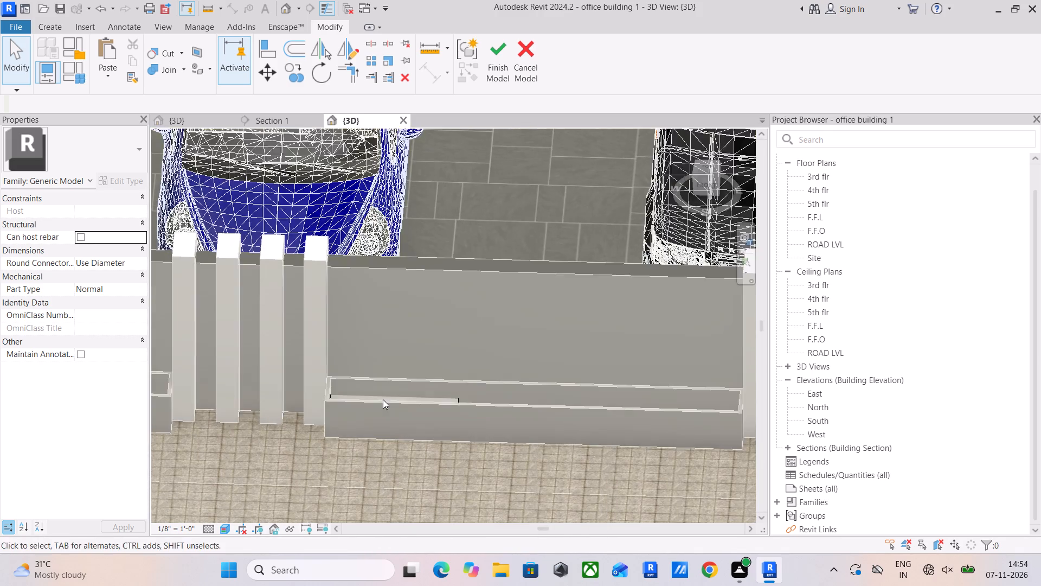
pyautogui.moveTo(383, 399); pyautogui.dragTo(674, 395, button='middle')
pyautogui.moveTo(301, 396); pyautogui.dragTo(415, 404, button='middle')
pyautogui.scroll(1, 405, 405)
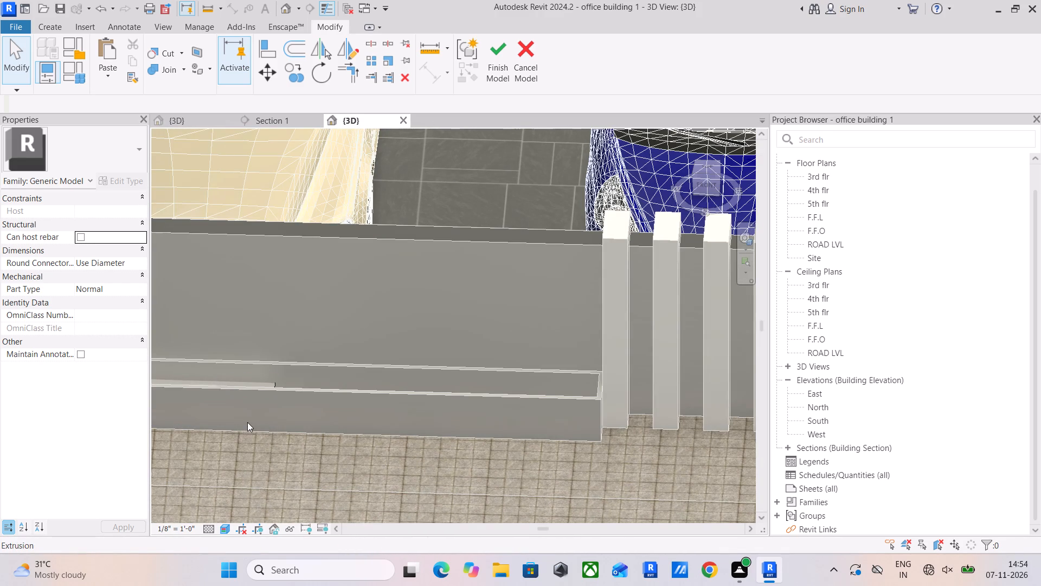
# Stretch the east end of the first copied extrusion to just inside its block's east end at the next fin group, in the front view.
pyautogui.click(247, 432)
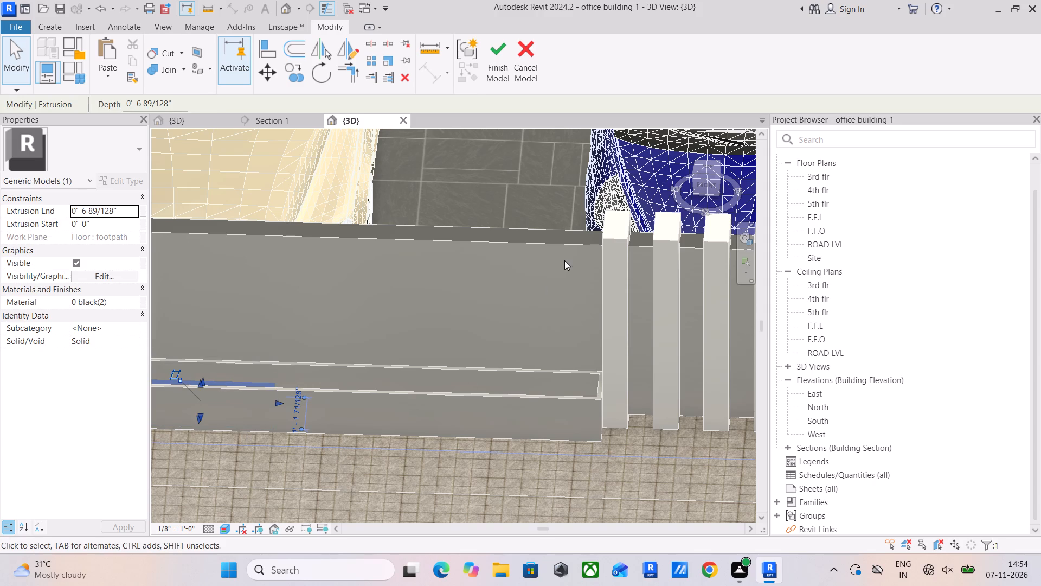
pyautogui.click(708, 182)
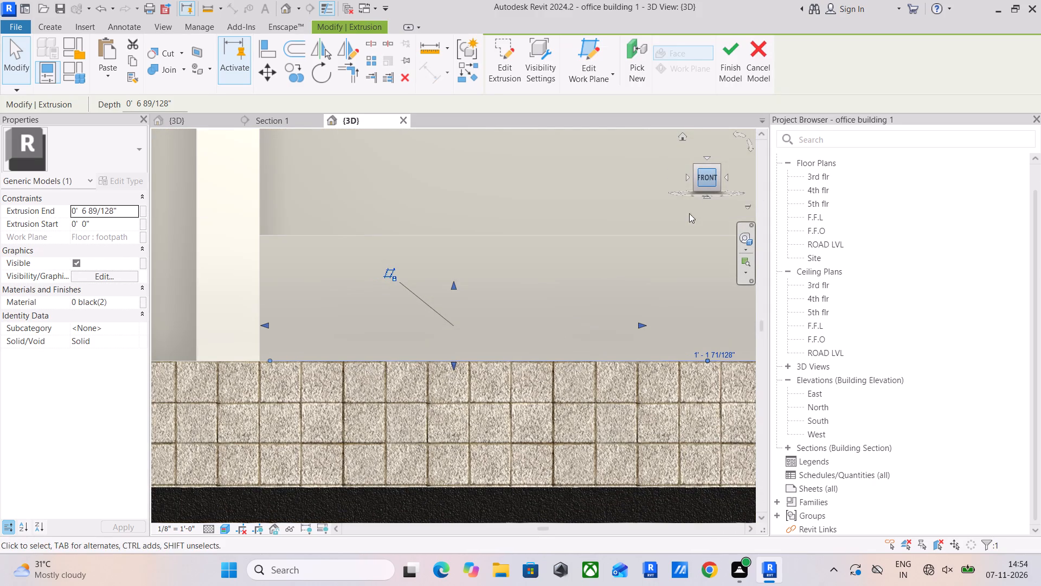
pyautogui.scroll(-4, 507, 285)
pyautogui.moveTo(552, 297); pyautogui.dragTo(364, 317, button='middle')
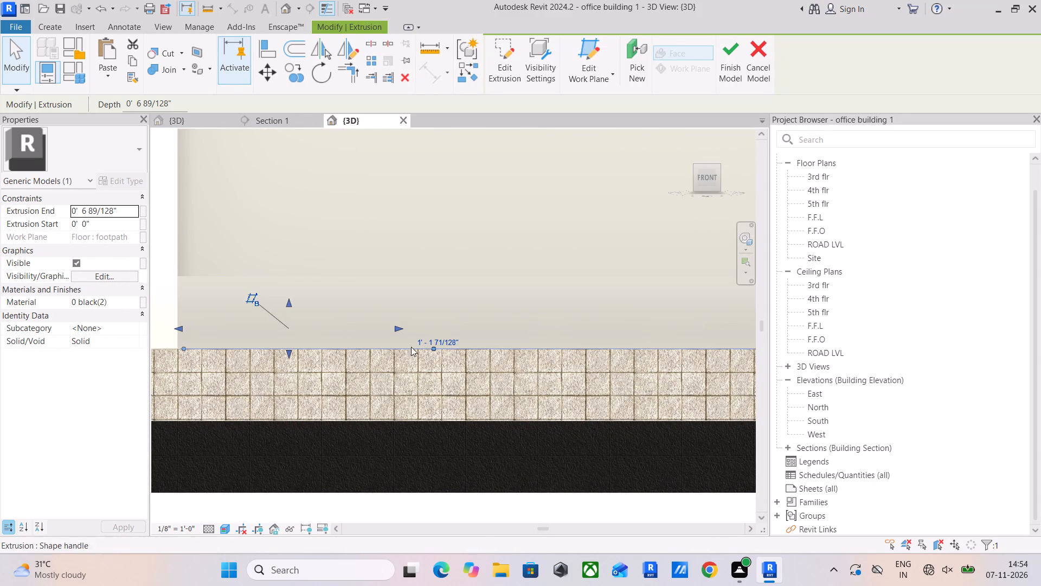
pyautogui.moveTo(398, 327); pyautogui.dragTo(635, 339)
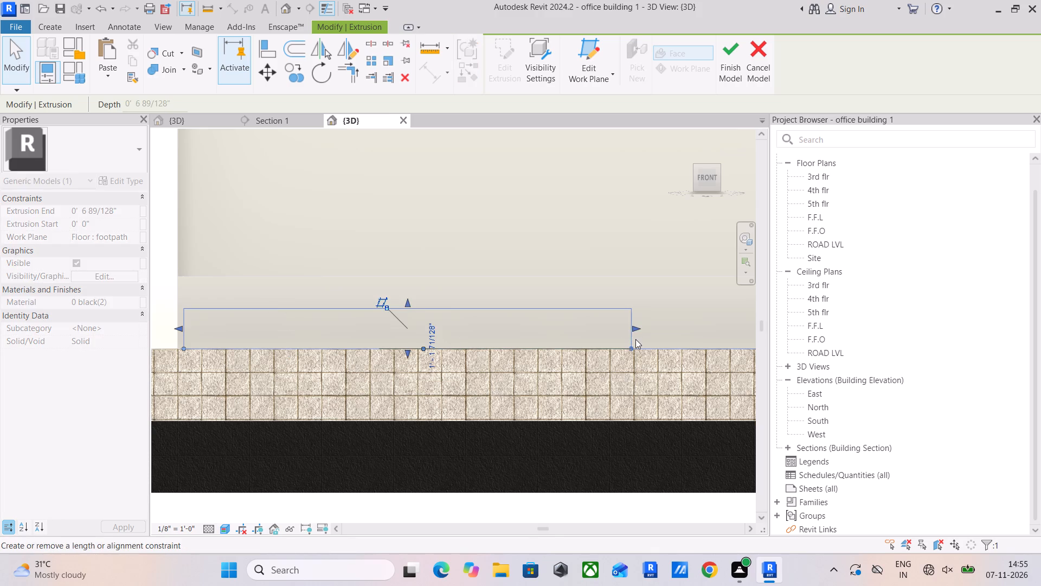
pyautogui.moveTo(635, 339); pyautogui.dragTo(360, 342, button='middle')
pyautogui.moveTo(356, 330); pyautogui.dragTo(560, 336)
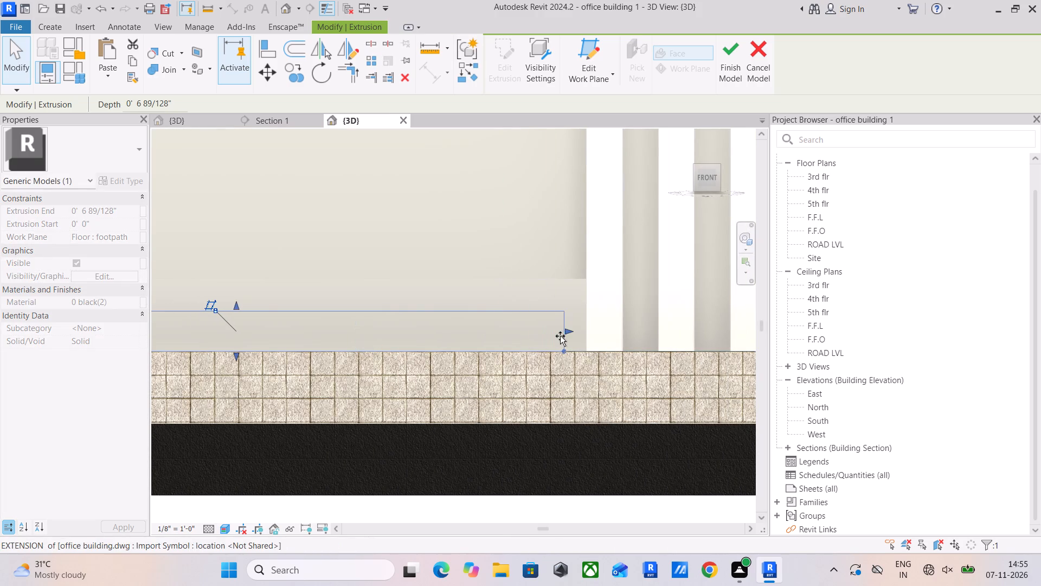
pyautogui.moveTo(560, 336); pyautogui.dragTo(577, 340)
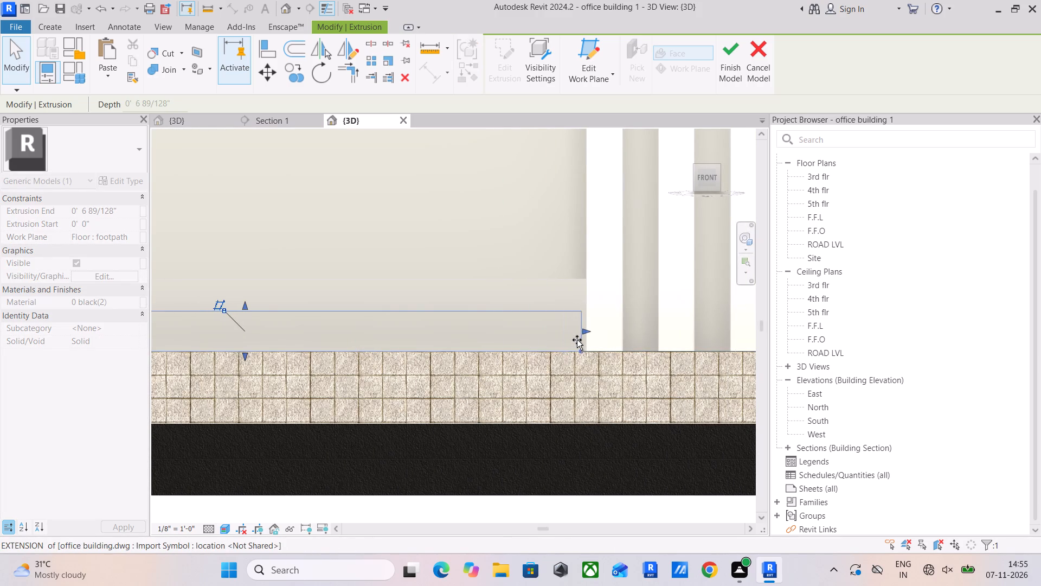
pyautogui.moveTo(577, 340); pyautogui.dragTo(577, 341)
pyautogui.scroll(5, 592, 325)
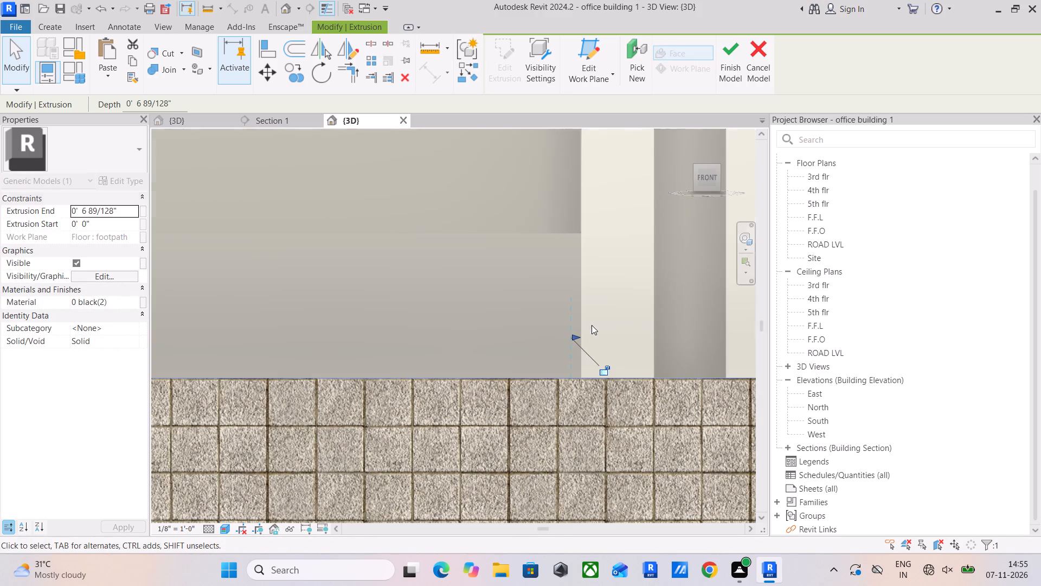
pyautogui.moveTo(581, 336); pyautogui.dragTo(580, 337)
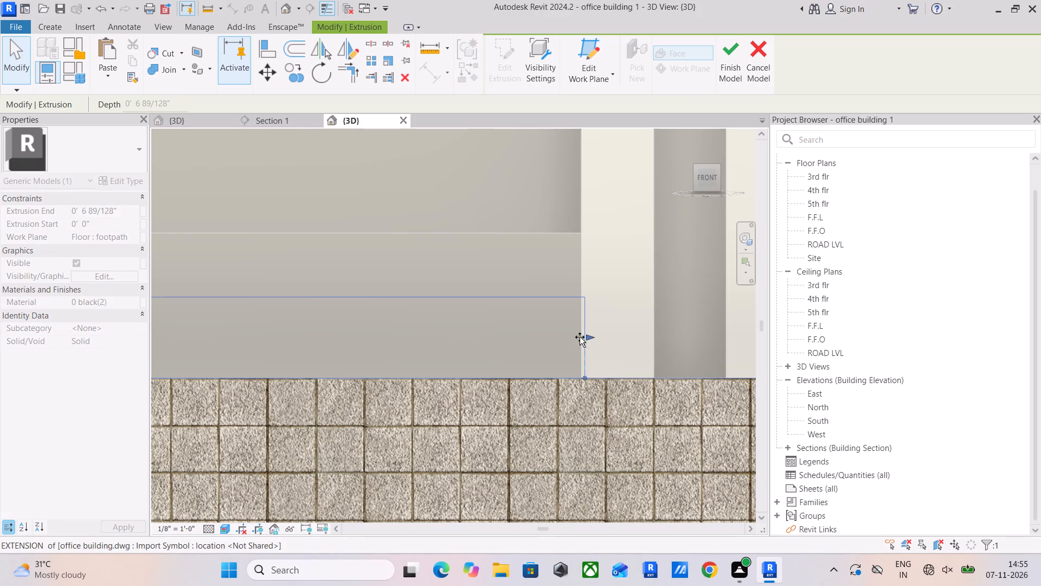
pyautogui.moveTo(580, 337); pyautogui.dragTo(563, 342)
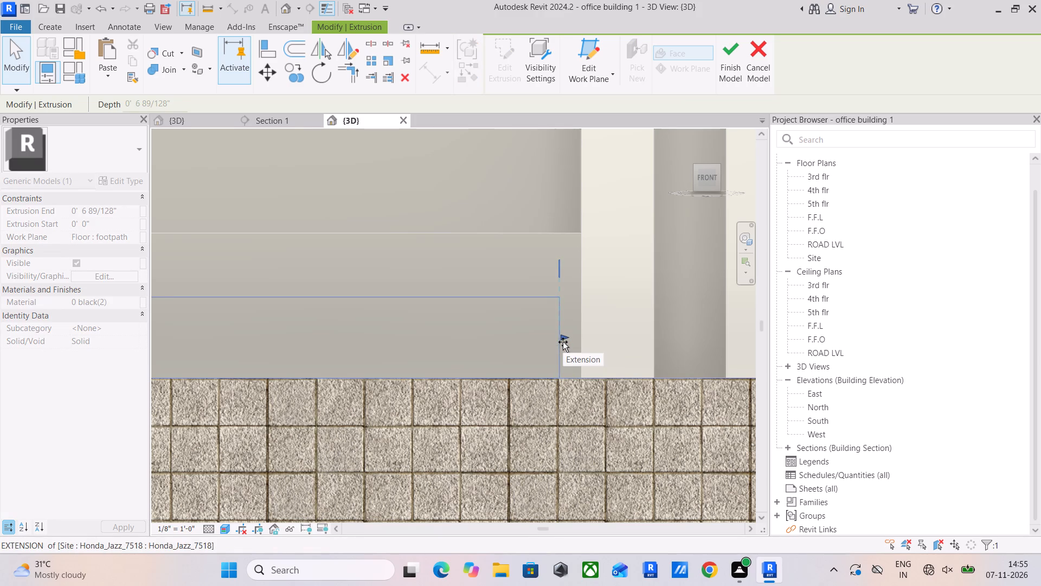
pyautogui.moveTo(563, 342); pyautogui.dragTo(563, 341)
# Stretch the east end of the second copied extrusion along its block toward the next fin group.
pyautogui.scroll(-6, 526, 380)
pyautogui.moveTo(548, 386); pyautogui.dragTo(237, 386, button='middle')
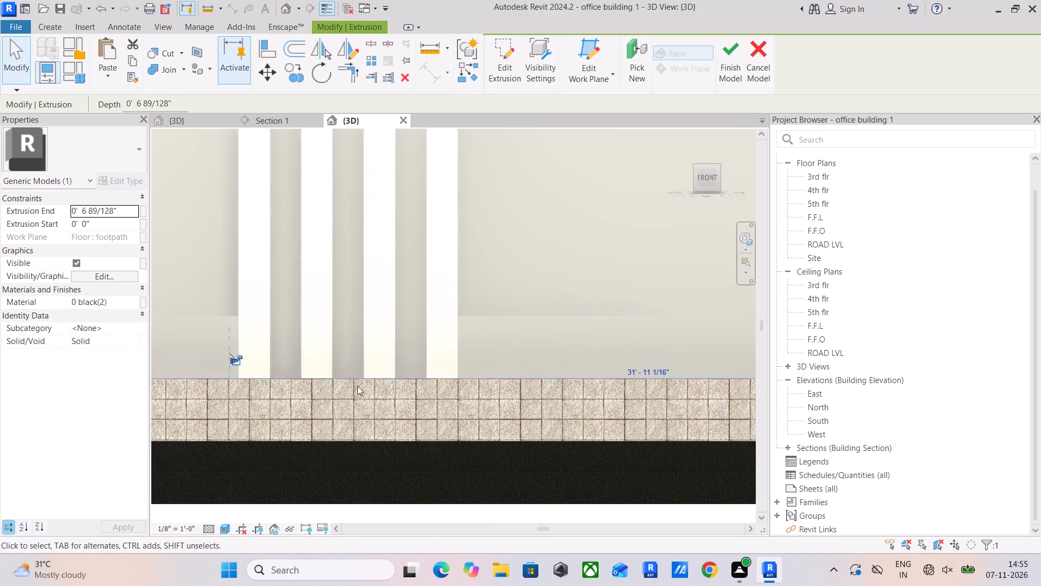
pyautogui.click(528, 381)
pyautogui.moveTo(531, 380); pyautogui.dragTo(262, 382, button='middle')
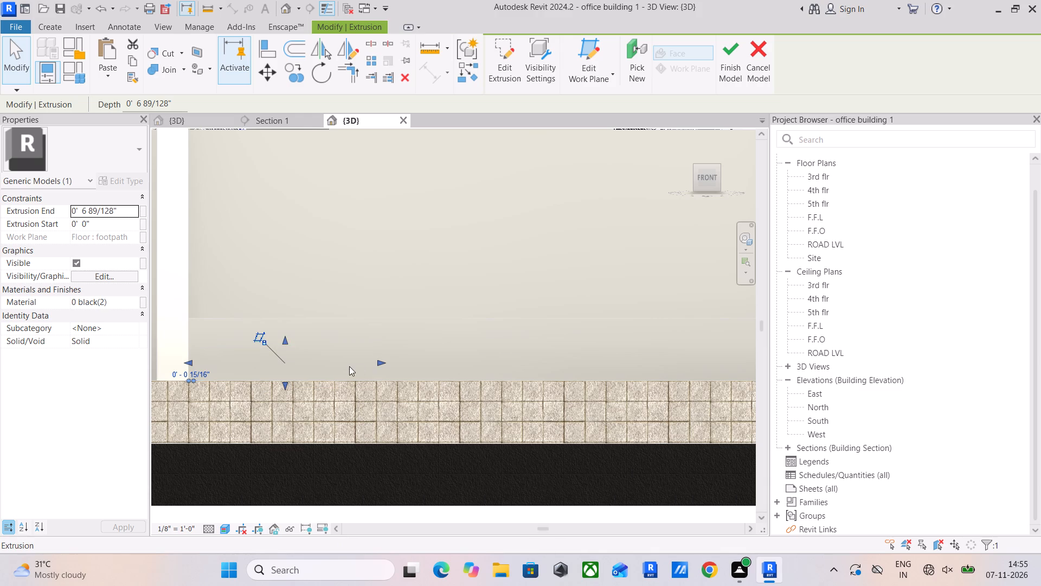
pyautogui.moveTo(381, 362); pyautogui.dragTo(547, 362)
pyautogui.moveTo(547, 362); pyautogui.dragTo(539, 364, button='middle')
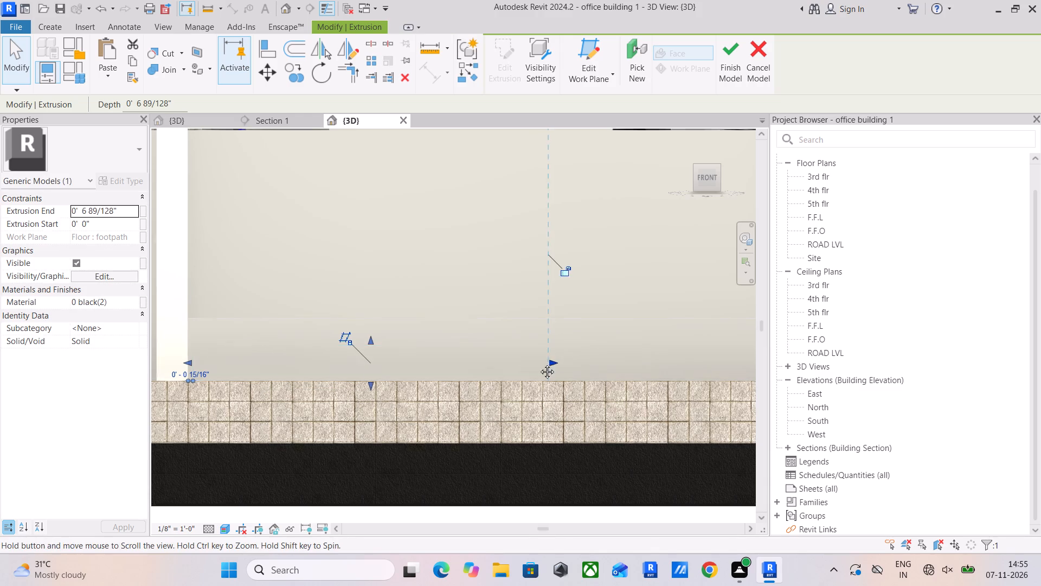
pyautogui.moveTo(539, 364); pyautogui.dragTo(325, 357, button='middle')
pyautogui.moveTo(332, 356); pyautogui.dragTo(524, 359)
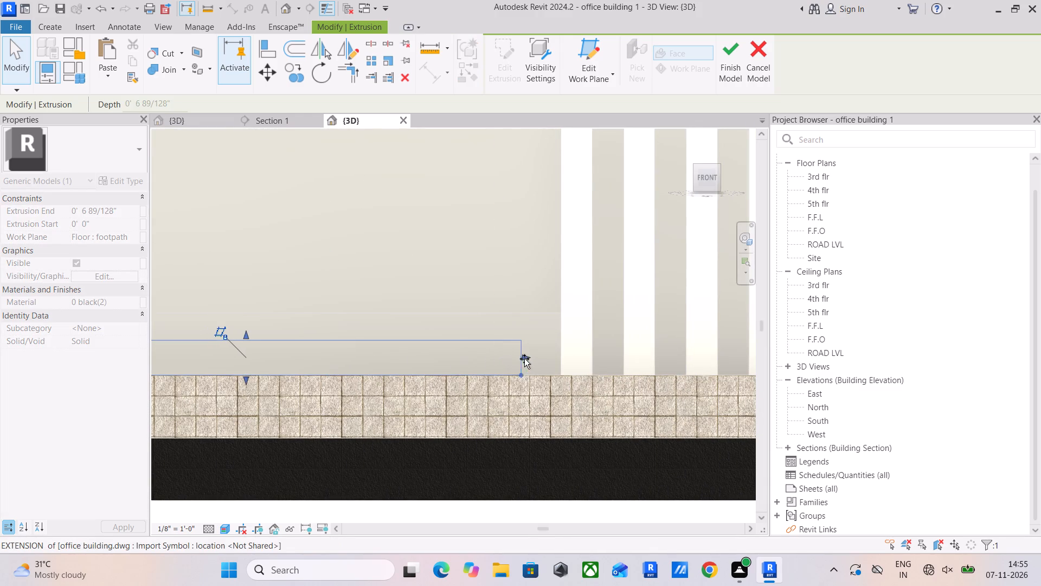
pyautogui.moveTo(524, 359); pyautogui.dragTo(541, 361)
# Fine-tune the second copy's east end so it stops just inside the block's east end beside the fins.
pyautogui.scroll(7, 560, 356)
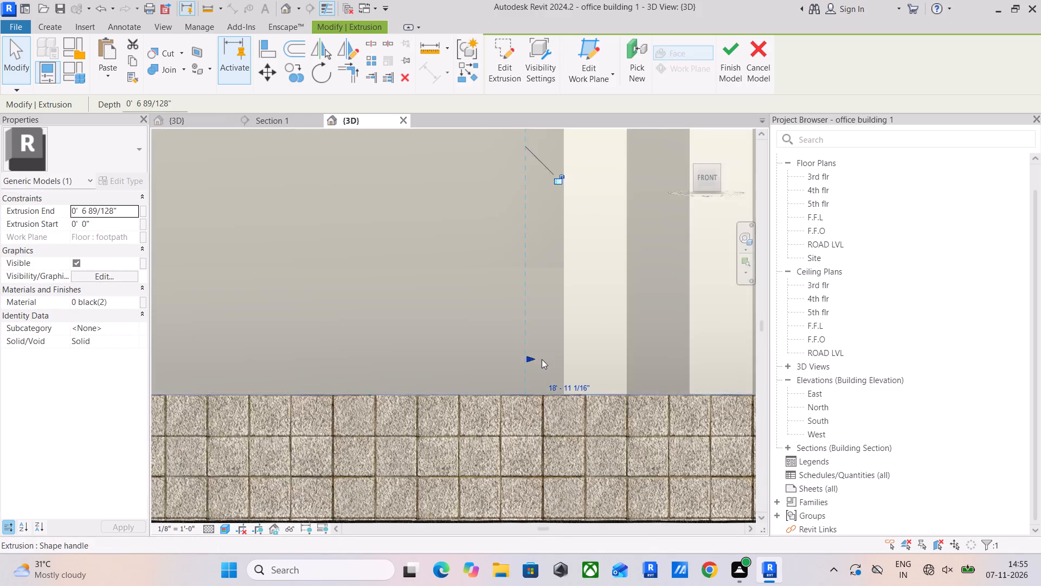
pyautogui.scroll(1, 542, 359)
pyautogui.moveTo(524, 358); pyautogui.dragTo(538, 361)
pyautogui.scroll(-6, 560, 385)
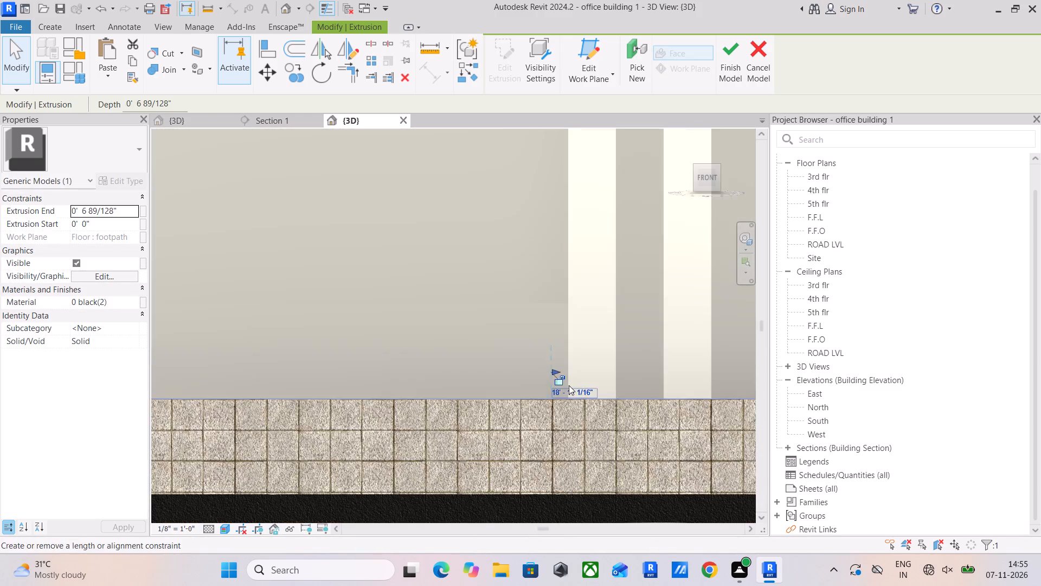
pyautogui.scroll(-4, 569, 385)
pyautogui.moveTo(583, 385); pyautogui.dragTo(504, 401, button='middle')
pyautogui.scroll(10, 489, 384)
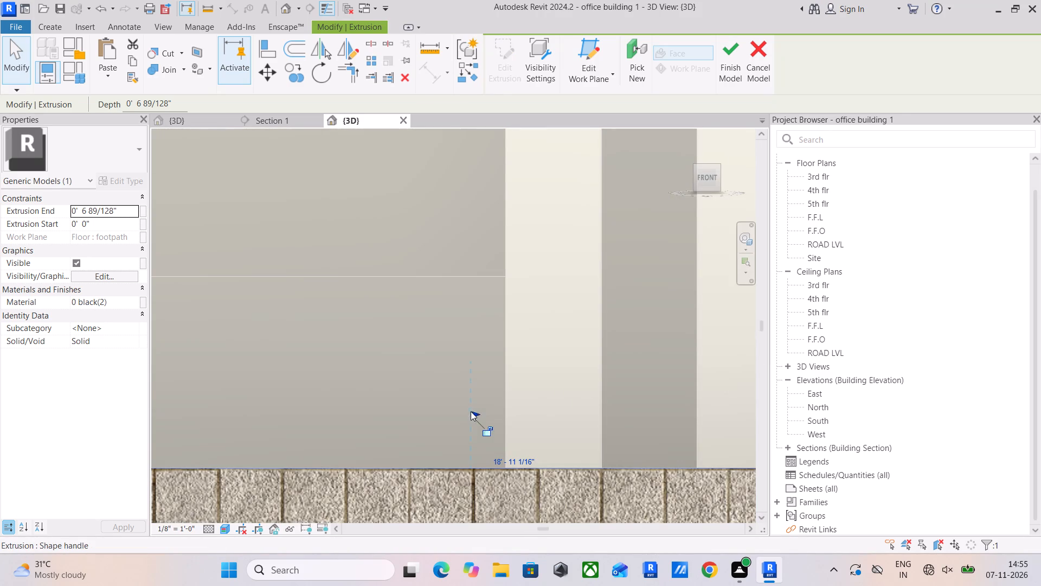
pyautogui.moveTo(474, 411); pyautogui.dragTo(479, 411)
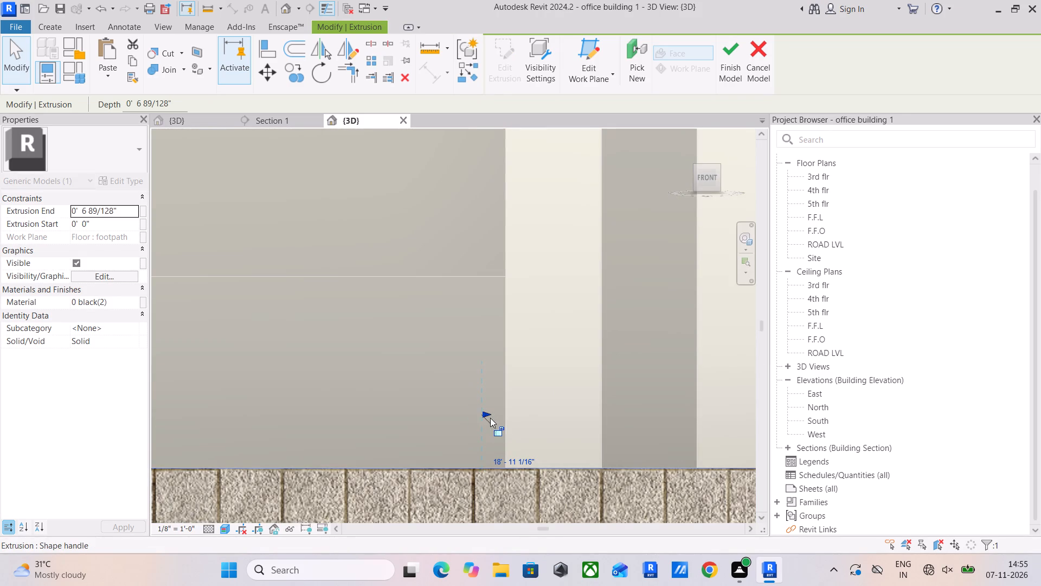
pyautogui.scroll(-5, 494, 416)
pyautogui.scroll(5, 495, 428)
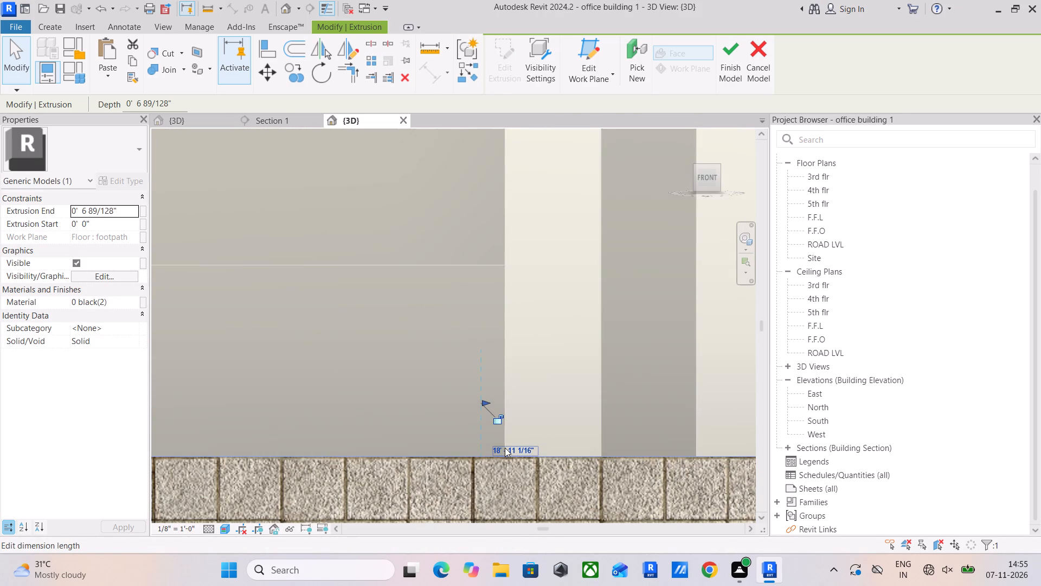
pyautogui.scroll(3, 491, 411)
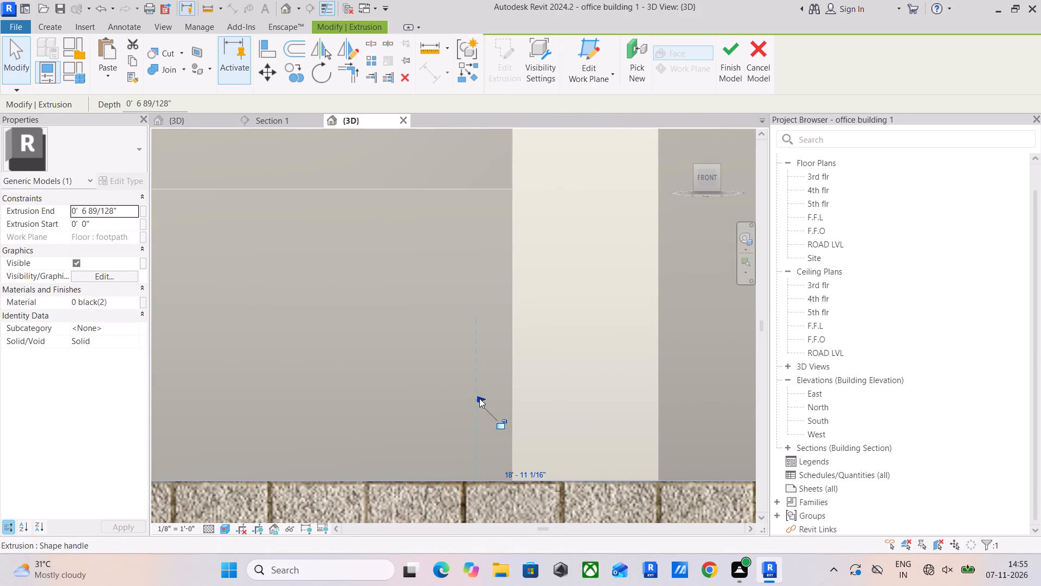
pyautogui.moveTo(479, 398); pyautogui.dragTo(496, 398)
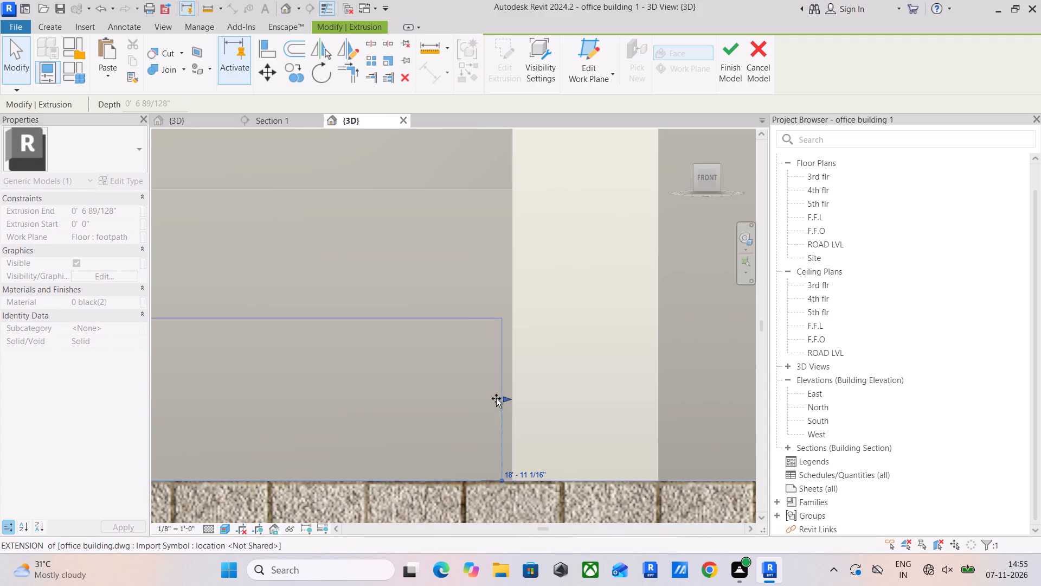
pyautogui.moveTo(496, 398); pyautogui.dragTo(494, 399)
# Stretch the east end of the easternmost copied extrusion to just inside the boundary wall's east end and finish the in-place model.
pyautogui.scroll(-9, 494, 399)
pyautogui.moveTo(552, 407); pyautogui.dragTo(350, 404, button='middle')
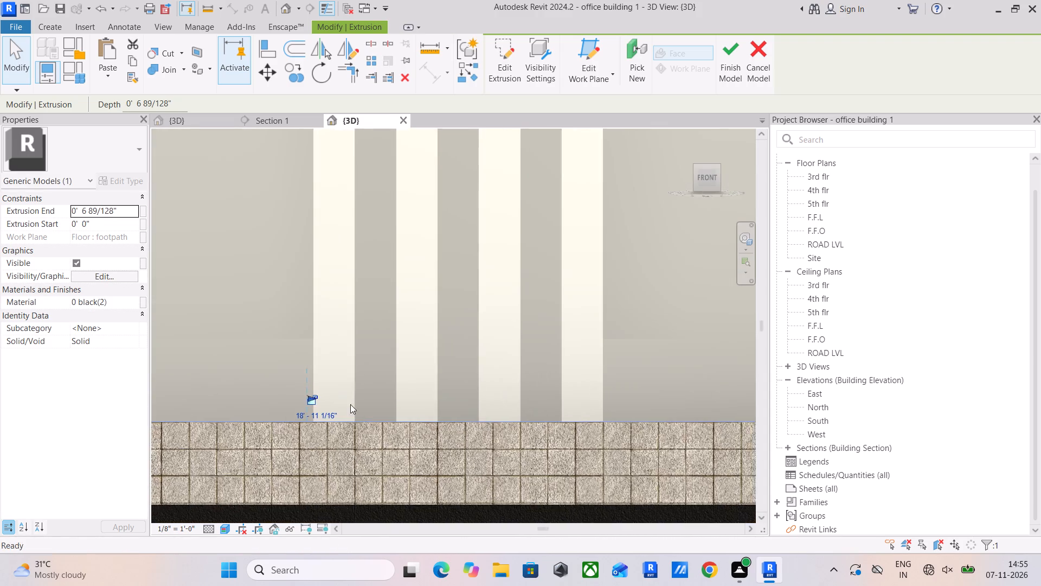
pyautogui.scroll(-3, 480, 412)
pyautogui.moveTo(490, 413); pyautogui.dragTo(381, 421, button='middle')
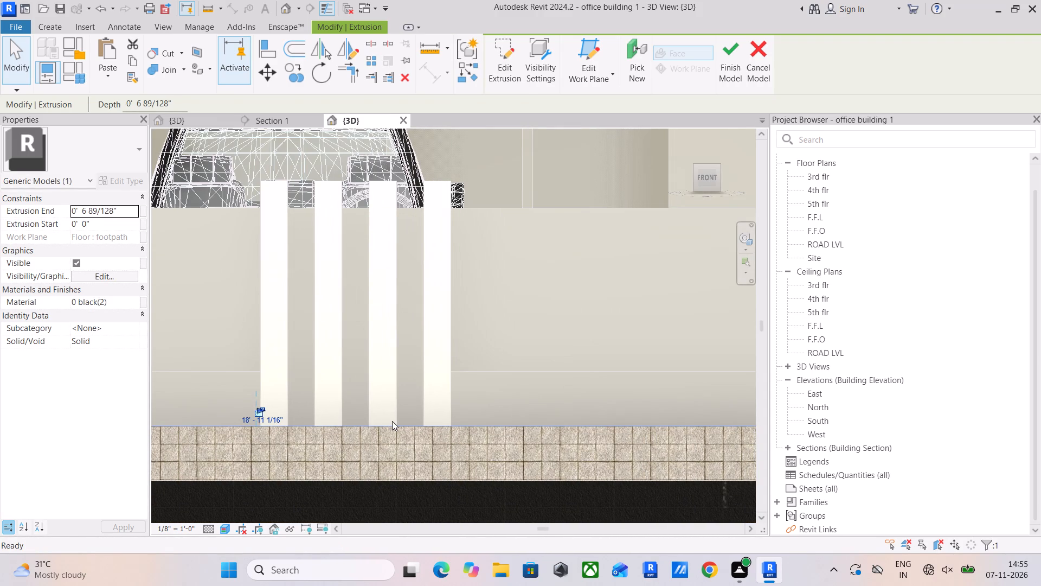
pyautogui.scroll(-2, 539, 406)
pyautogui.click(509, 423)
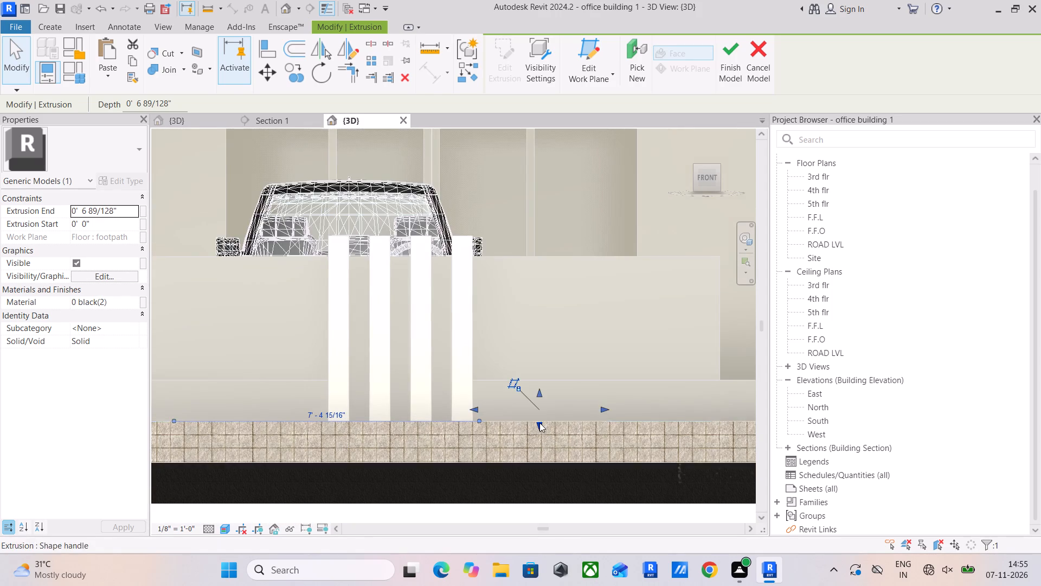
pyautogui.moveTo(539, 423); pyautogui.dragTo(388, 444, button='middle')
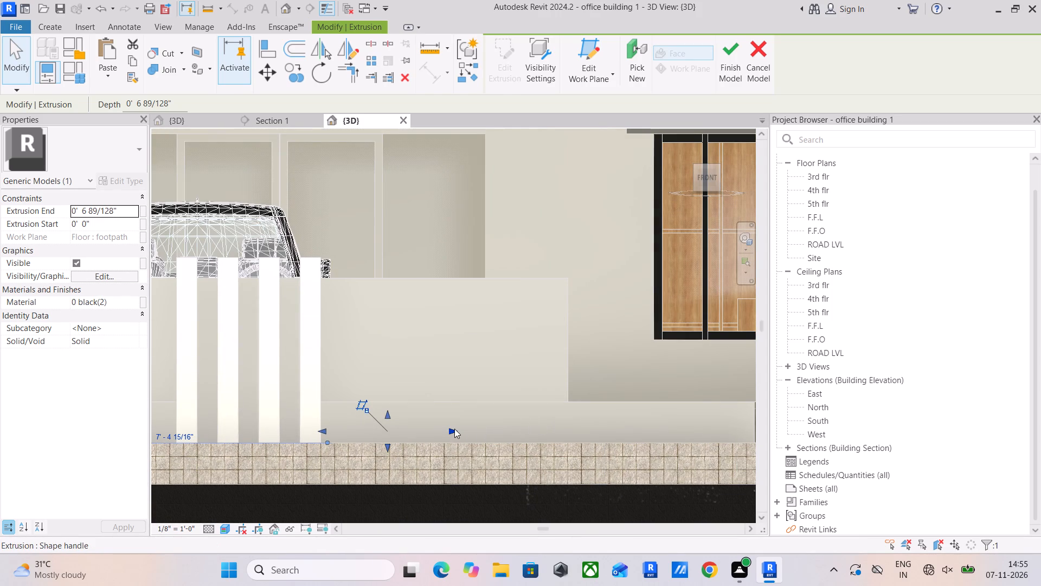
pyautogui.moveTo(454, 429); pyautogui.dragTo(489, 428)
pyautogui.moveTo(488, 431); pyautogui.dragTo(507, 431)
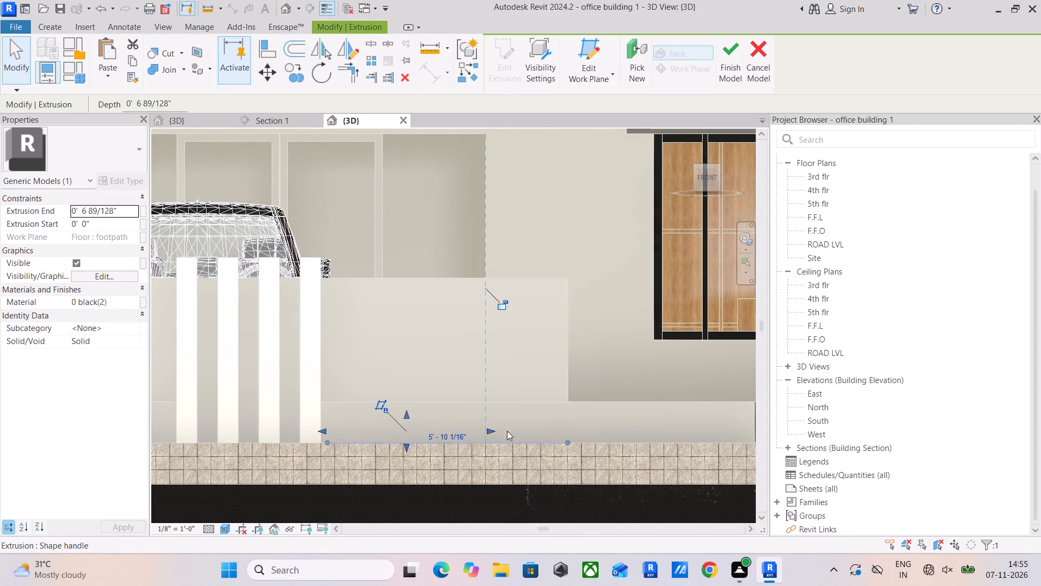
pyautogui.moveTo(507, 431); pyautogui.dragTo(549, 432)
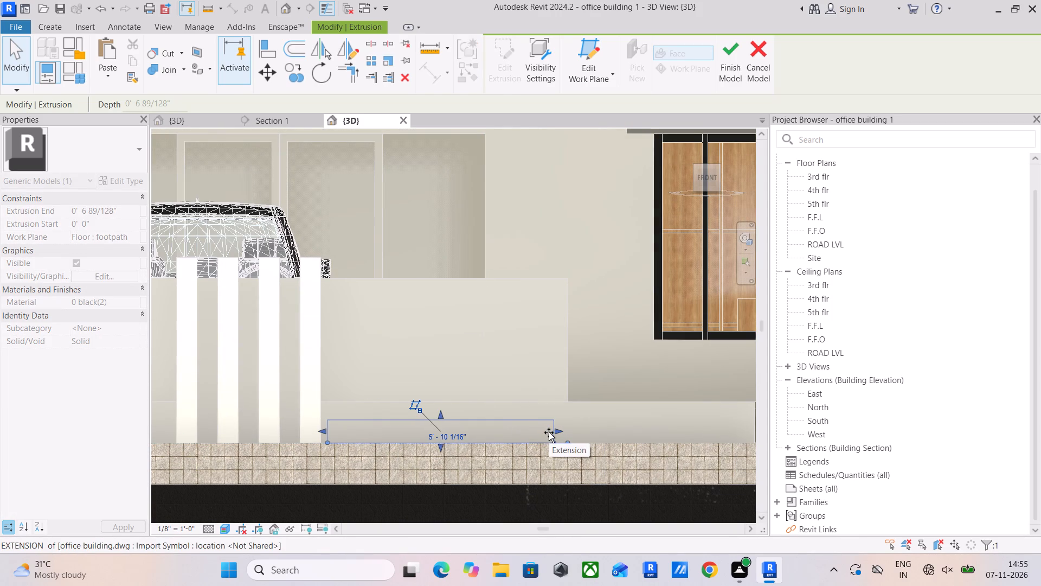
pyautogui.moveTo(549, 432); pyautogui.dragTo(549, 433)
pyautogui.click(637, 356)
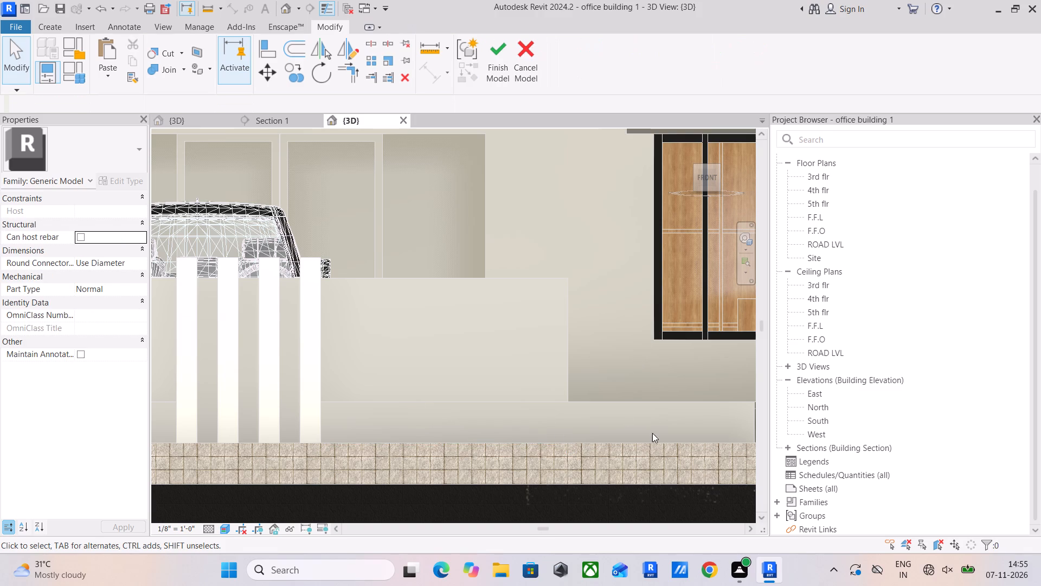
pyautogui.moveTo(718, 403); pyautogui.dragTo(564, 411)
pyautogui.click(499, 61)
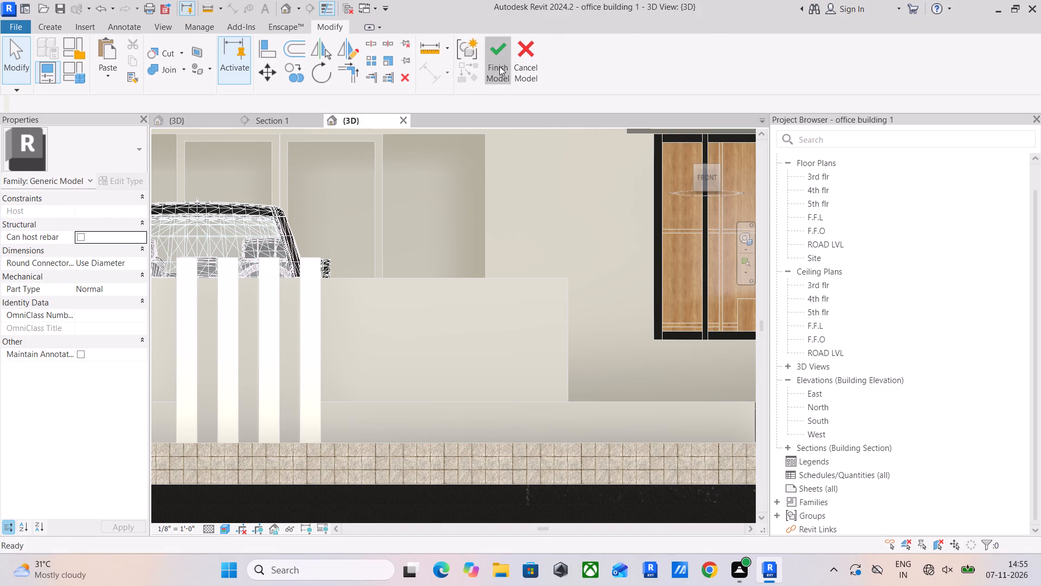
# Pull the inner east face of the easternmost hollow block back to the boundary wall's east end.
pyautogui.scroll(-2, 572, 311)
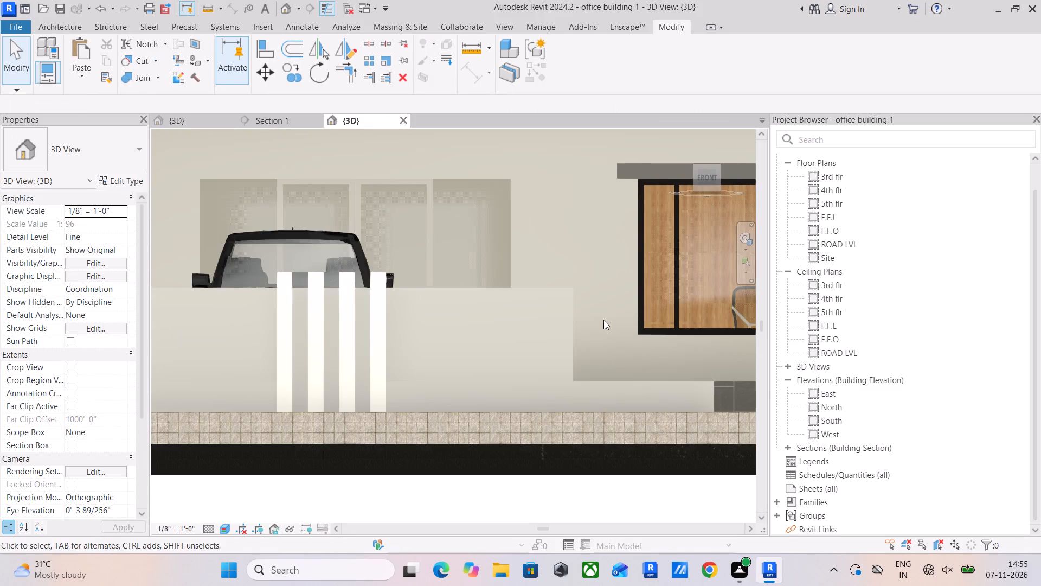
pyautogui.click(712, 393)
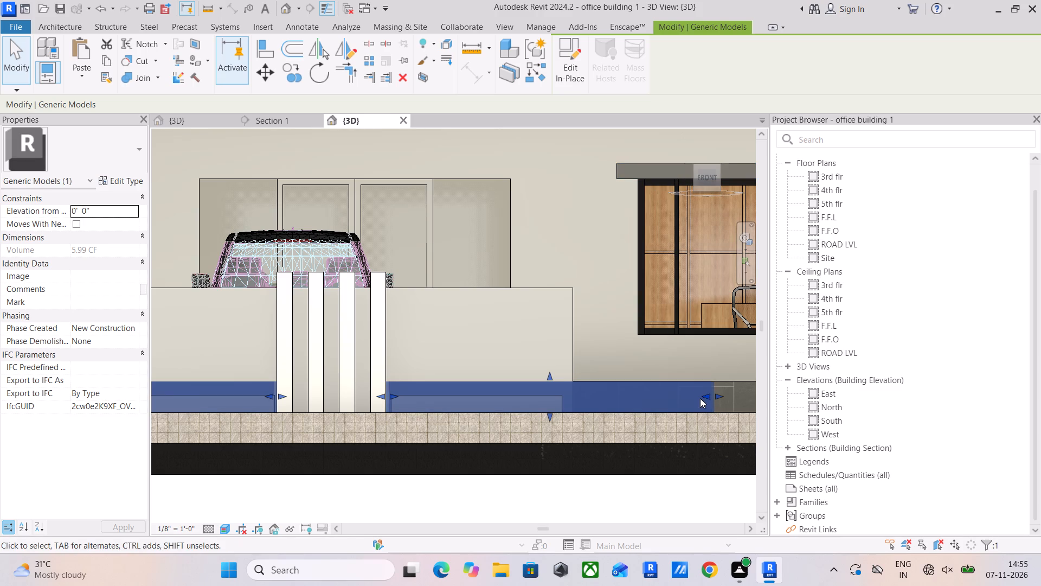
pyautogui.moveTo(704, 394); pyautogui.dragTo(572, 411)
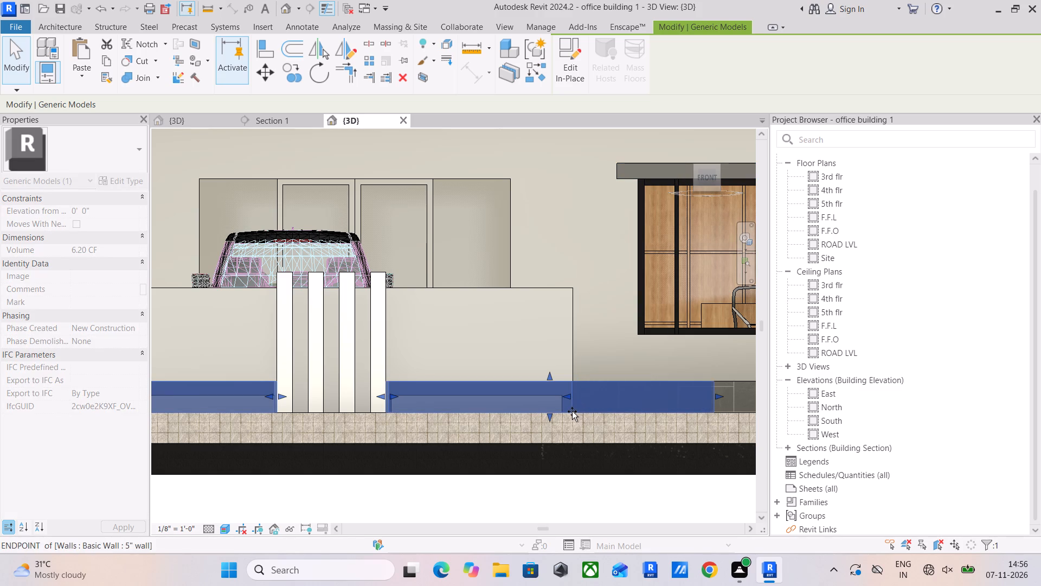
pyautogui.moveTo(572, 411); pyautogui.dragTo(572, 412)
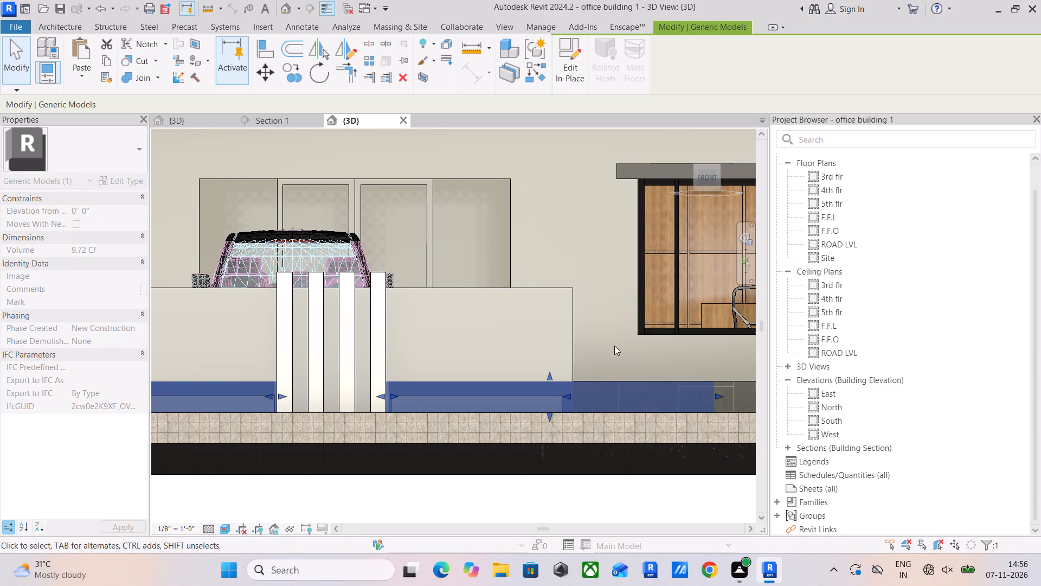
pyautogui.click(614, 346)
# Shorten the easternmost hollow block so its outer east face lines up with the boundary wall's east edge.
pyautogui.click(711, 392)
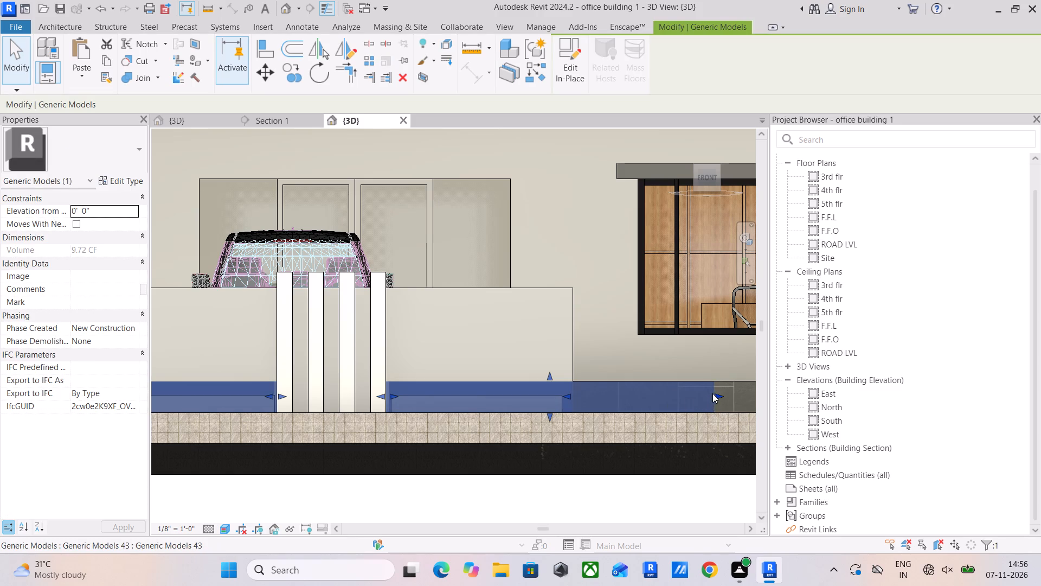
pyautogui.moveTo(717, 393); pyautogui.dragTo(566, 407)
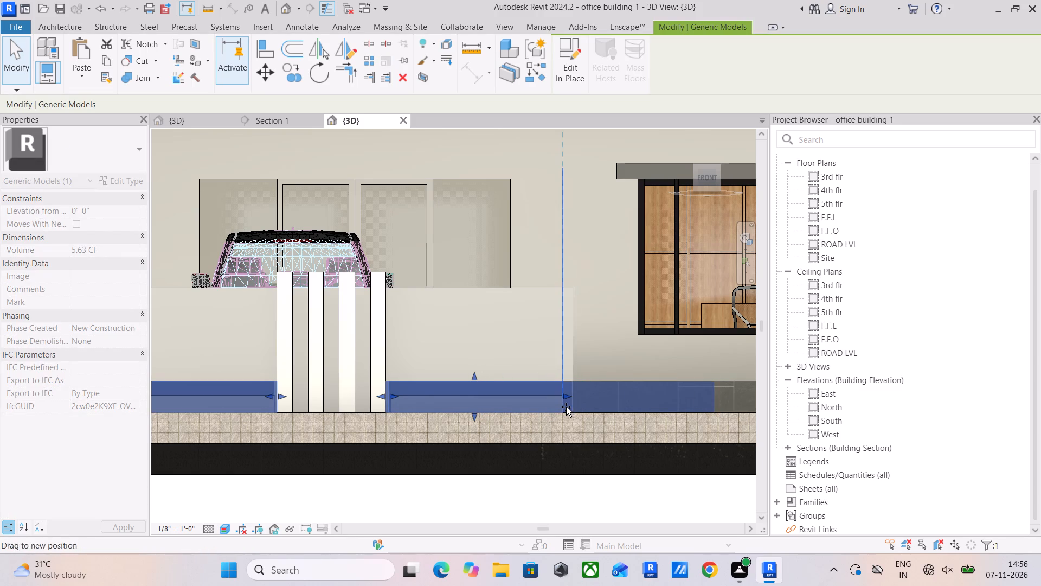
pyautogui.moveTo(566, 407); pyautogui.dragTo(571, 409)
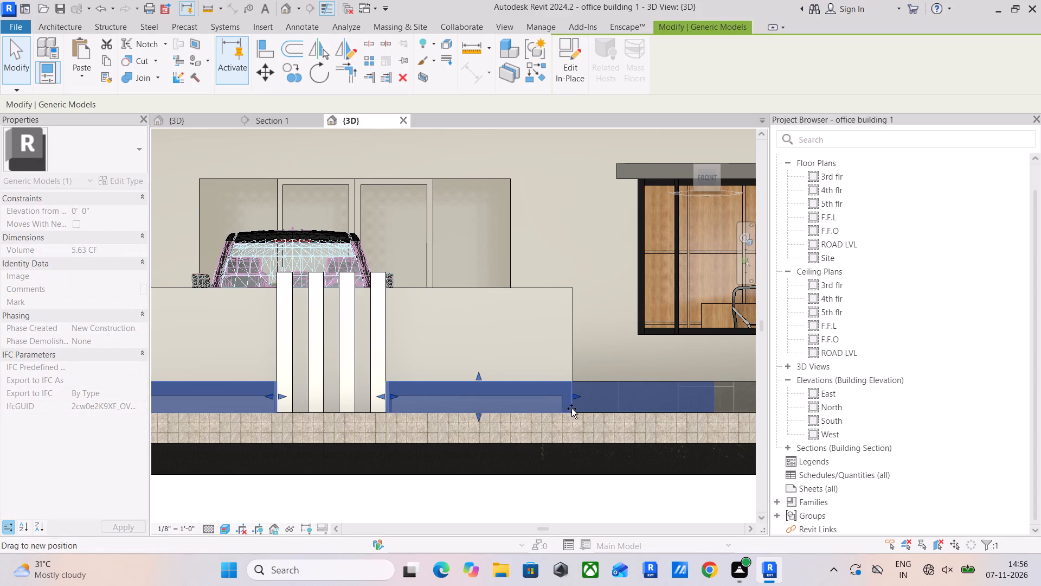
pyautogui.moveTo(571, 409); pyautogui.dragTo(572, 409)
pyautogui.scroll(5, 576, 398)
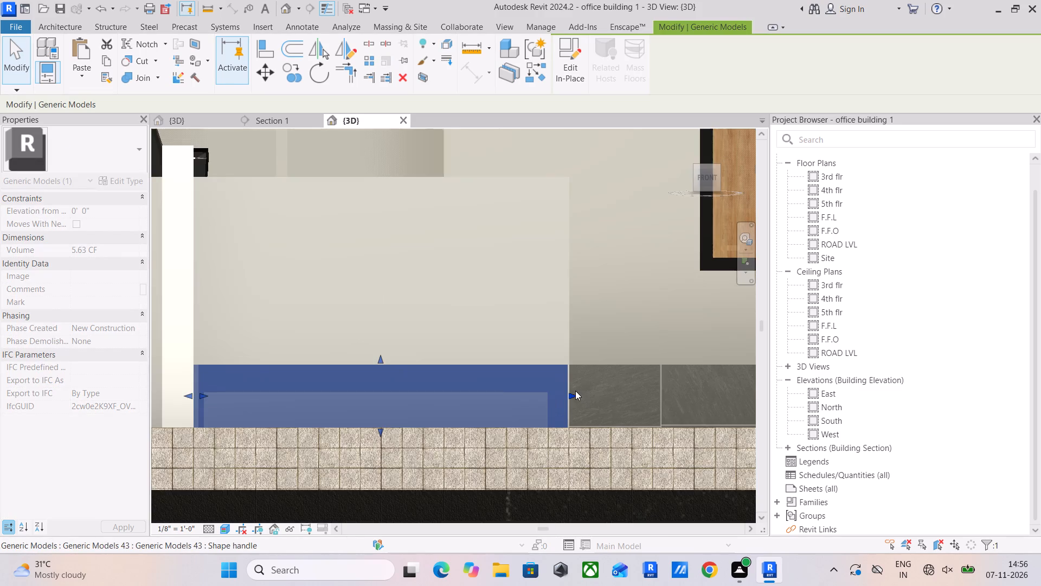
pyautogui.scroll(10, 575, 397)
pyautogui.moveTo(561, 401); pyautogui.dragTo(566, 402)
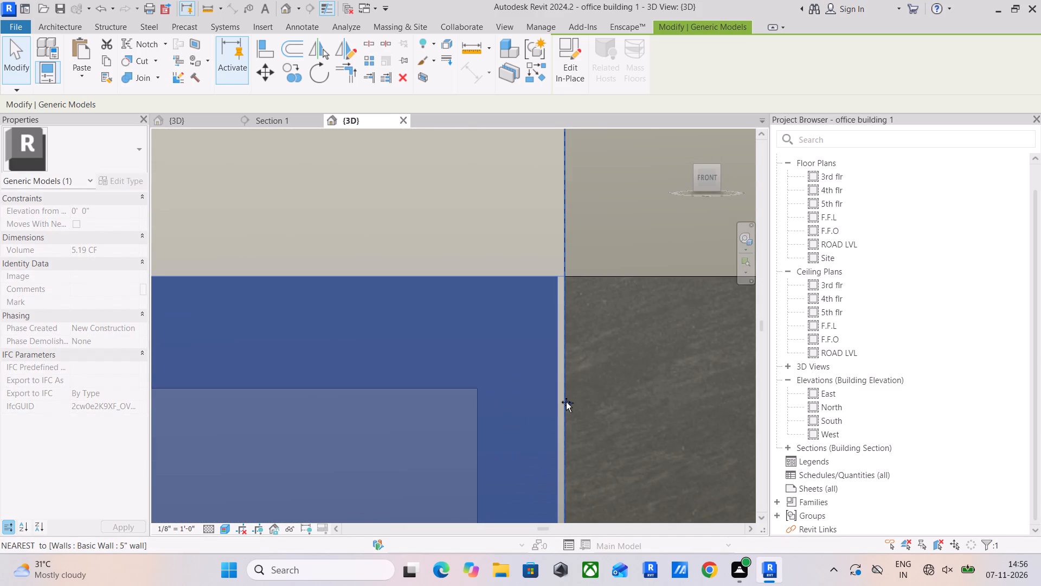
pyautogui.moveTo(566, 402); pyautogui.dragTo(567, 402)
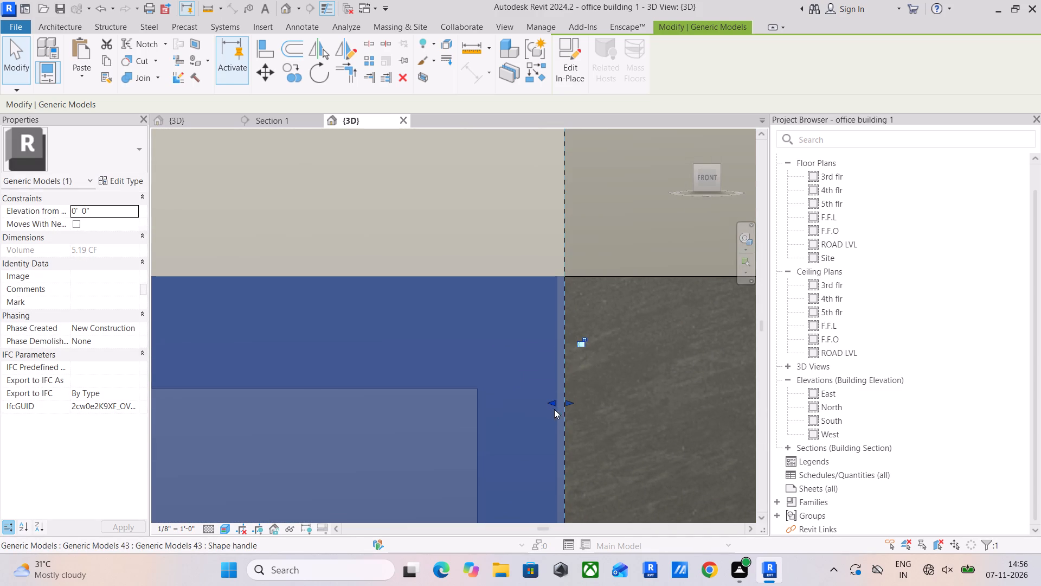
# Pull the easternmost block's inner east face back to the copied extrusion's east end, leaving a thin end wall.
pyautogui.click(552, 404)
pyautogui.moveTo(547, 403); pyautogui.dragTo(529, 405)
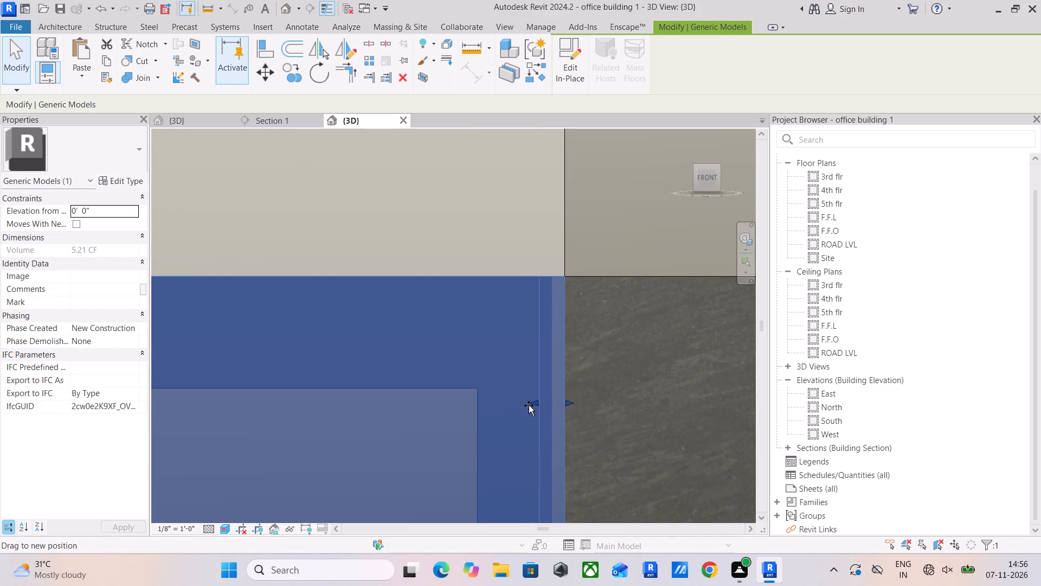
pyautogui.moveTo(529, 405); pyautogui.dragTo(476, 410)
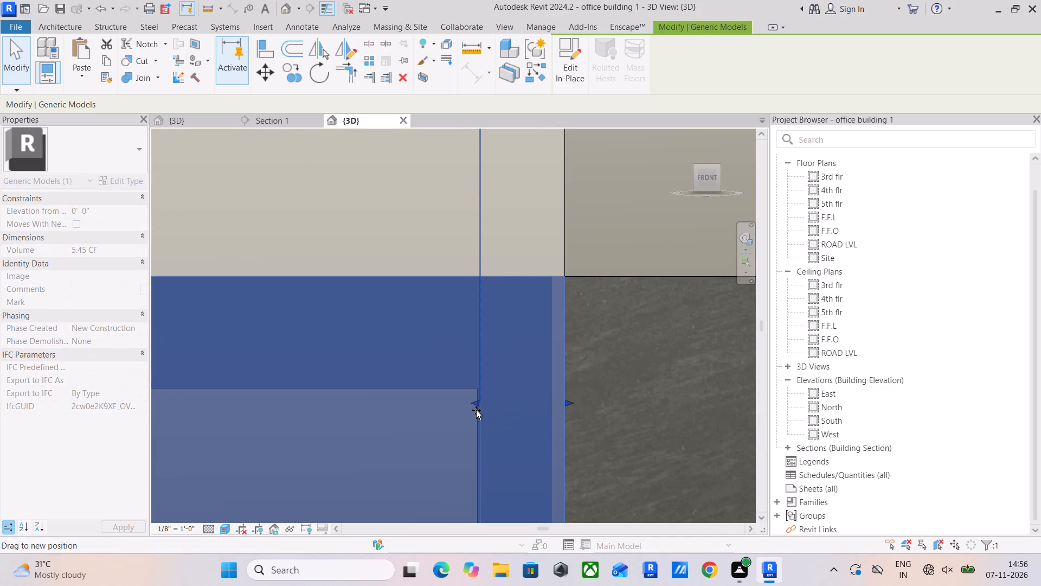
pyautogui.moveTo(476, 410); pyautogui.dragTo(477, 410)
pyautogui.scroll(5, 472, 405)
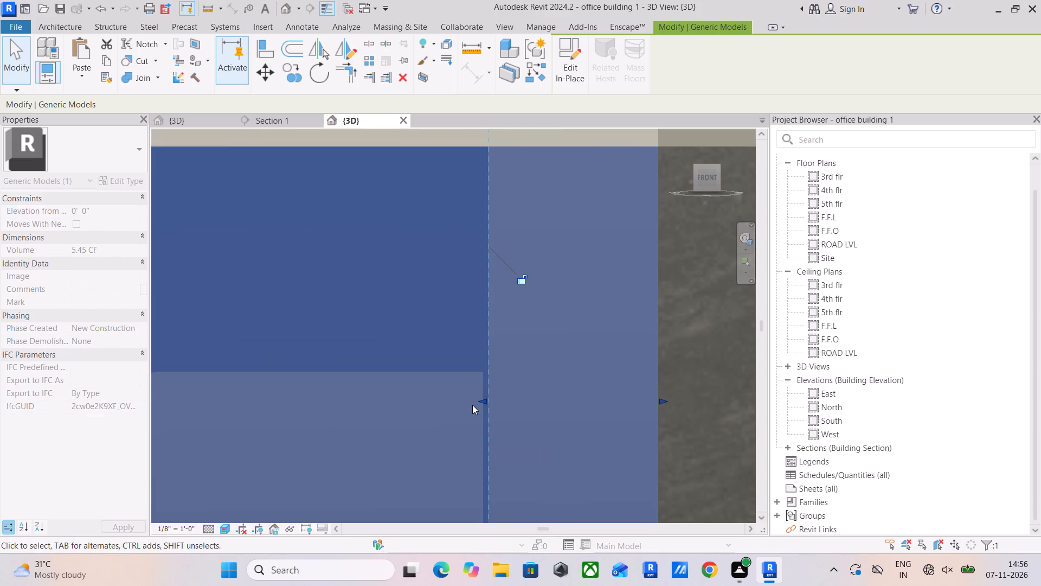
pyautogui.scroll(-6, 635, 351)
pyautogui.scroll(-4, 683, 343)
pyautogui.click(683, 343)
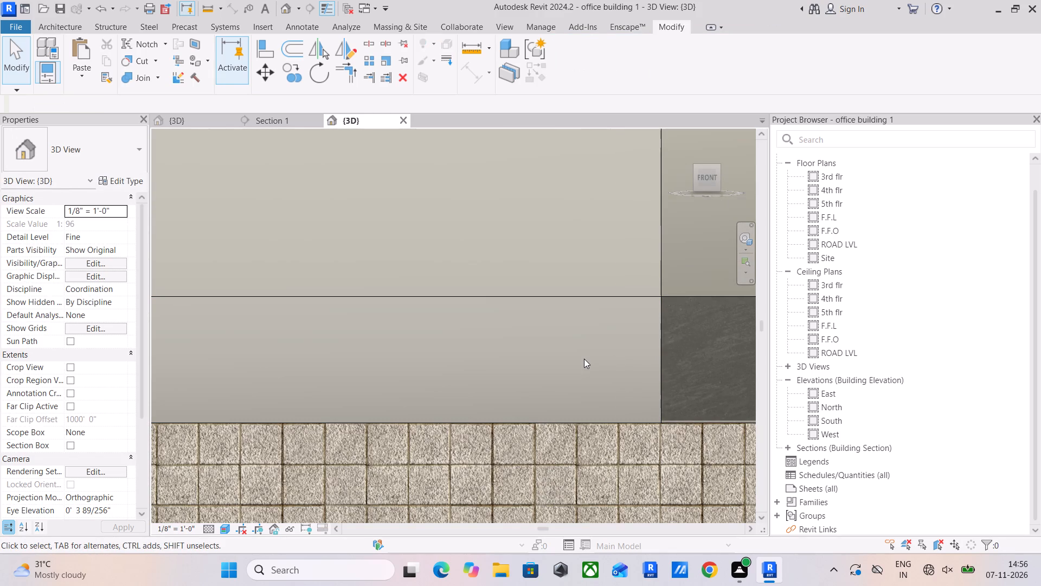
# Examine from above how the easternmost block's end wall and its filling extrusion fit together.
pyautogui.scroll(-3, 587, 370)
pyautogui.keyDown('shift'); pyautogui.moveTo(530, 354); pyautogui.dragTo(554, 405, button='middle'); pyautogui.keyUp('shift')
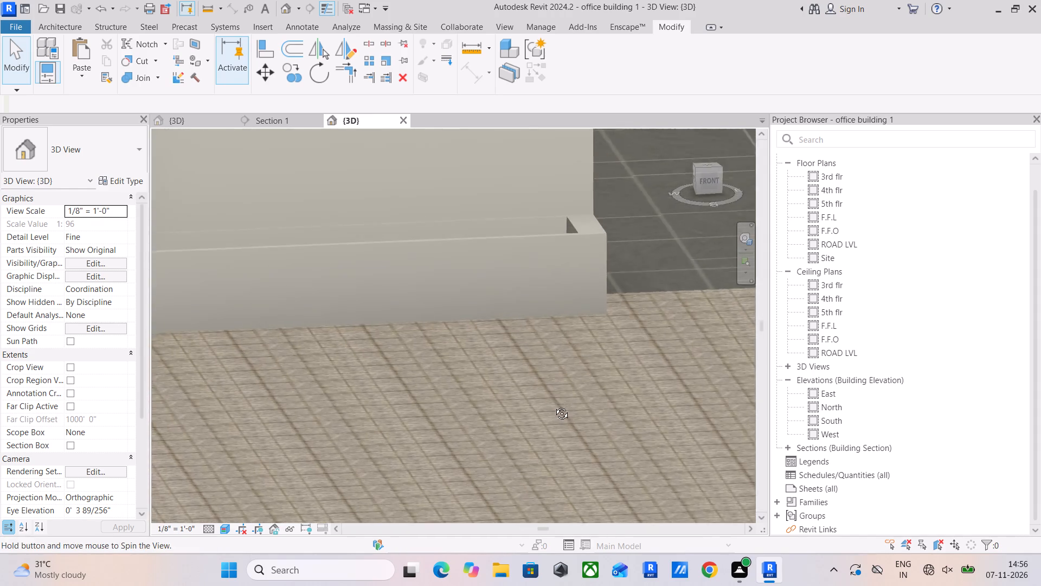
pyautogui.keyDown('shift'); pyautogui.moveTo(554, 405); pyautogui.dragTo(556, 413, button='middle'); pyautogui.keyUp('shift')
pyautogui.moveTo(513, 355); pyautogui.dragTo(620, 496, button='middle')
pyautogui.scroll(-3, 543, 373)
pyautogui.keyDown('shift'); pyautogui.moveTo(547, 373); pyautogui.dragTo(518, 469, button='middle'); pyautogui.keyUp('shift')
pyautogui.moveTo(520, 457); pyautogui.dragTo(458, 361, button='middle')
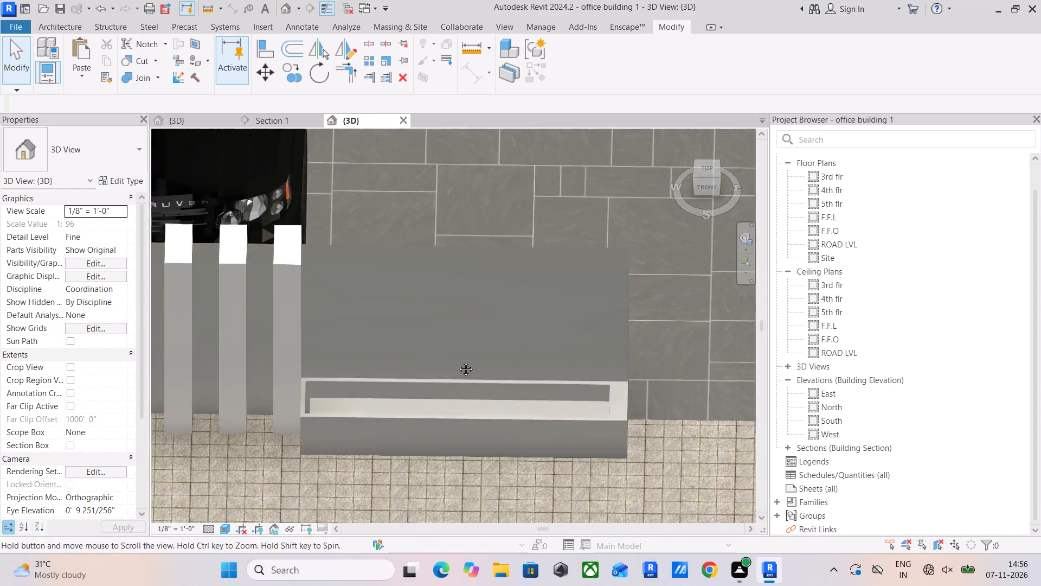
pyautogui.moveTo(458, 361); pyautogui.dragTo(446, 341, button='middle')
pyautogui.scroll(4, 443, 341)
pyautogui.moveTo(444, 344); pyautogui.dragTo(670, 345, button='middle')
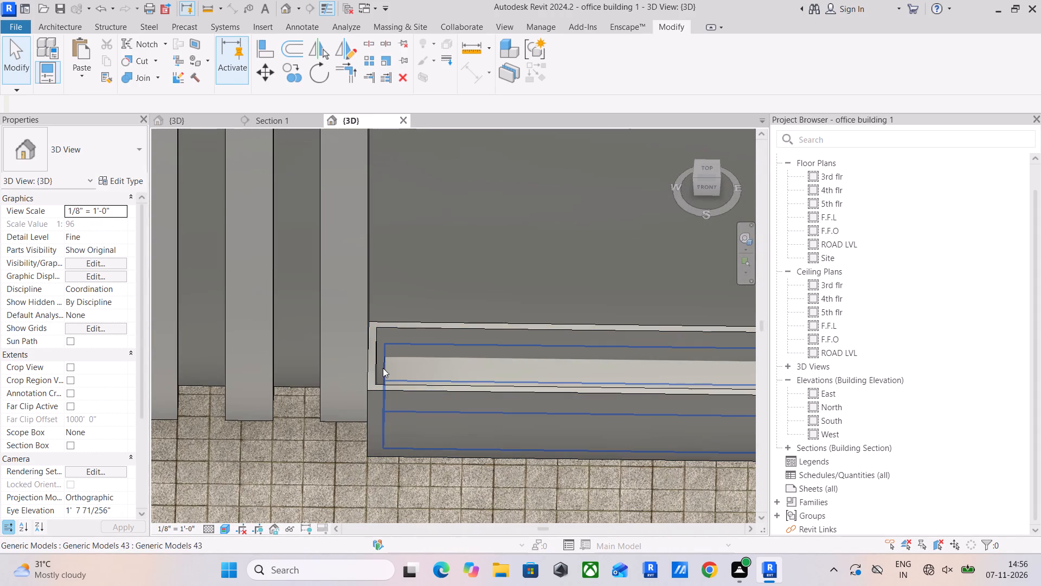
# Extend the west end of the easternmost filling extrusion slightly toward the last fin group, in the front view.
pyautogui.click(384, 368)
pyautogui.click(701, 187)
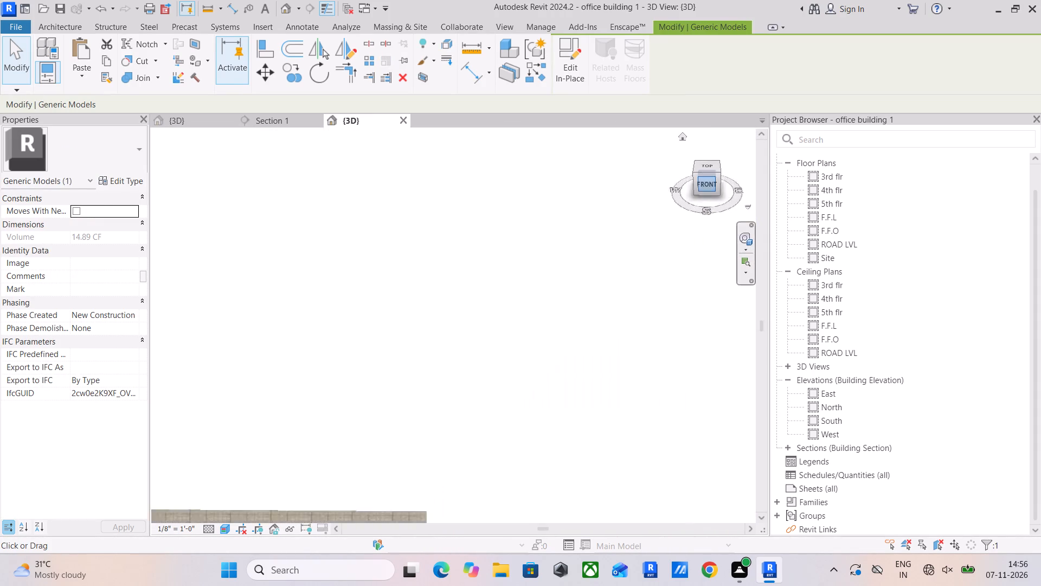
pyautogui.scroll(5, 459, 340)
pyautogui.scroll(4, 552, 306)
pyautogui.moveTo(599, 317); pyautogui.dragTo(563, 335, button='middle')
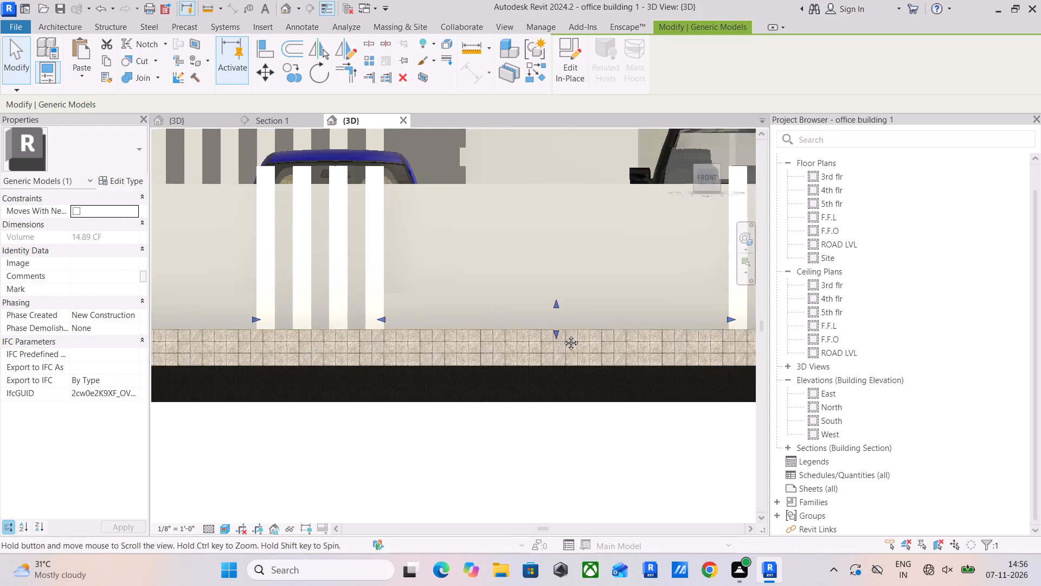
pyautogui.moveTo(563, 335); pyautogui.dragTo(272, 386, button='middle')
pyautogui.scroll(5, 466, 380)
pyautogui.scroll(4, 569, 401)
pyautogui.moveTo(593, 400); pyautogui.dragTo(432, 405, button='middle')
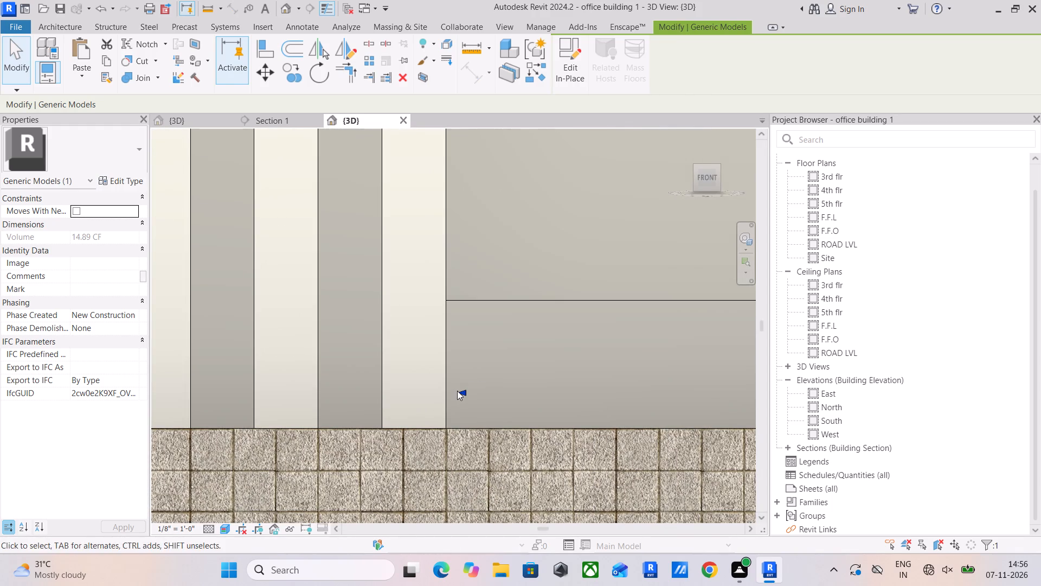
pyautogui.moveTo(460, 391); pyautogui.dragTo(452, 394)
# Examine the filling extrusions in the remaining hollow blocks along the frontage, from the front and from above.
pyautogui.scroll(-5, 400, 411)
pyautogui.moveTo(400, 411); pyautogui.dragTo(550, 381, button='middle')
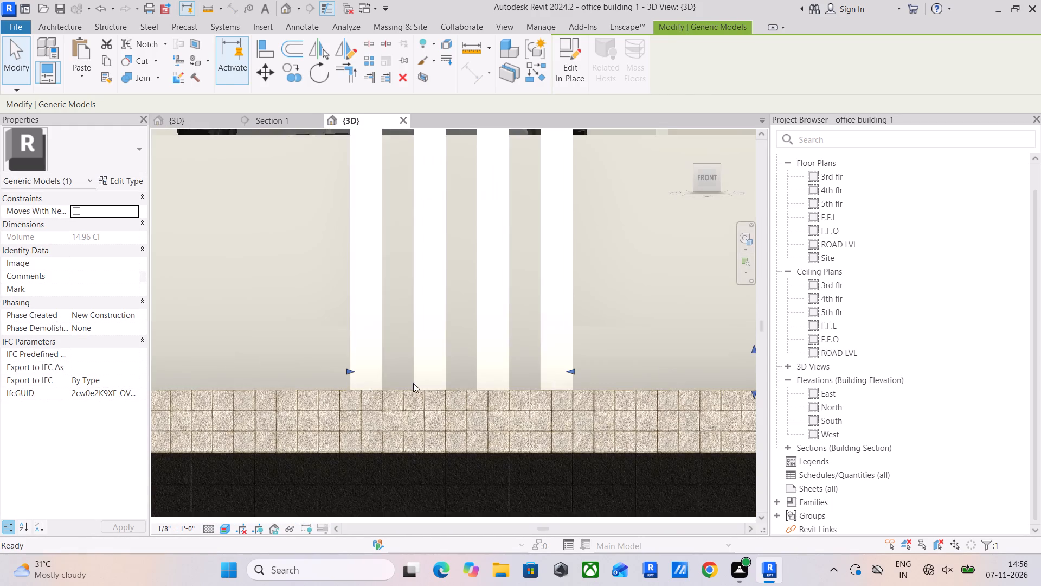
pyautogui.moveTo(303, 377); pyautogui.dragTo(648, 385, button='middle')
pyautogui.scroll(-3, 429, 385)
pyautogui.moveTo(429, 385); pyautogui.dragTo(460, 385, button='middle')
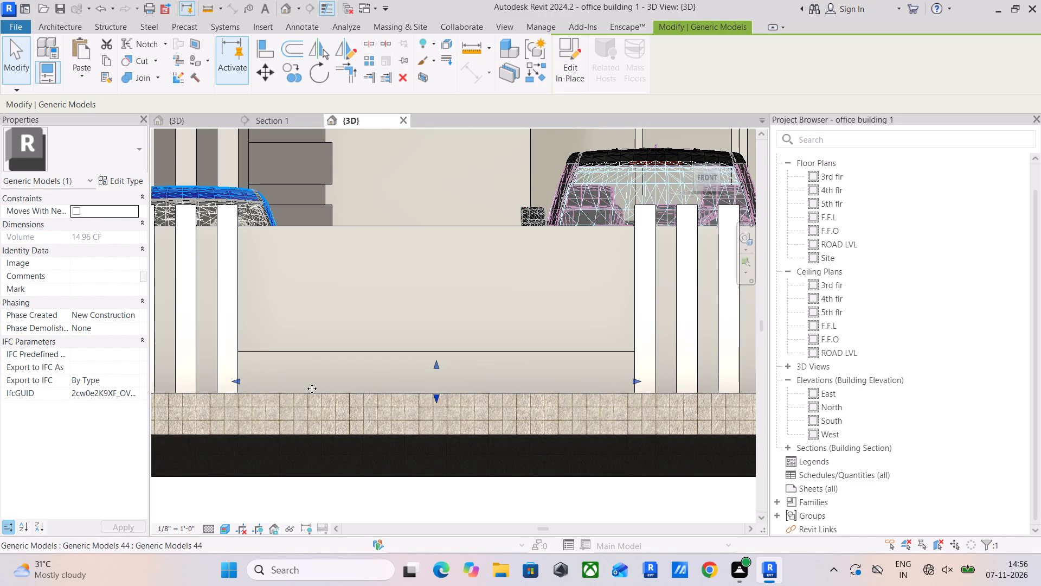
pyautogui.scroll(4, 233, 377)
pyautogui.keyDown('shift'); pyautogui.scroll(1, 332, 346); pyautogui.keyUp('shift')
pyautogui.keyDown('shift'); pyautogui.moveTo(332, 346); pyautogui.dragTo(312, 445, button='middle'); pyautogui.keyUp('shift')
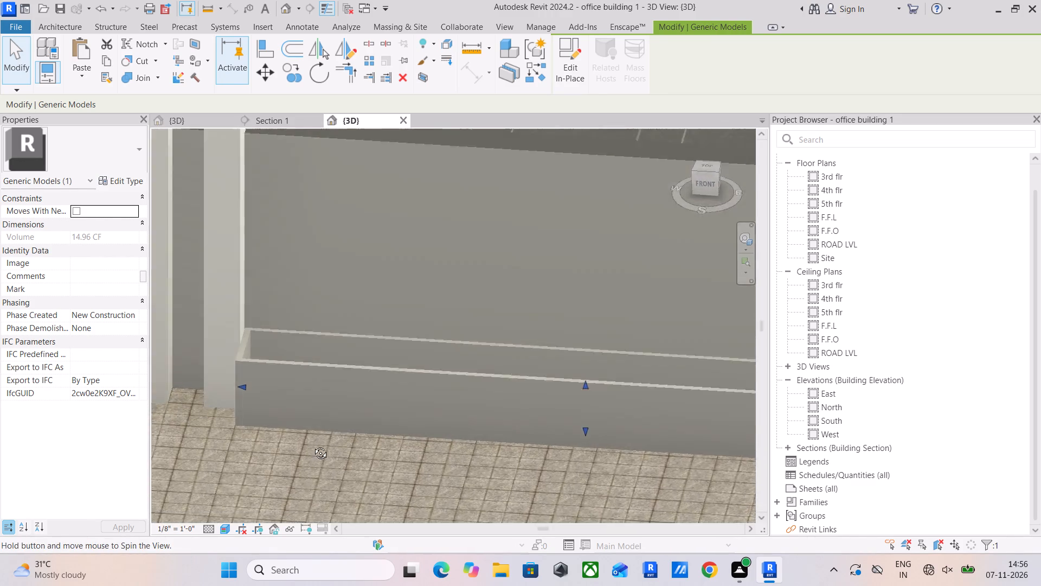
pyautogui.keyDown('shift'); pyautogui.moveTo(312, 445); pyautogui.dragTo(296, 503, button='middle'); pyautogui.keyUp('shift')
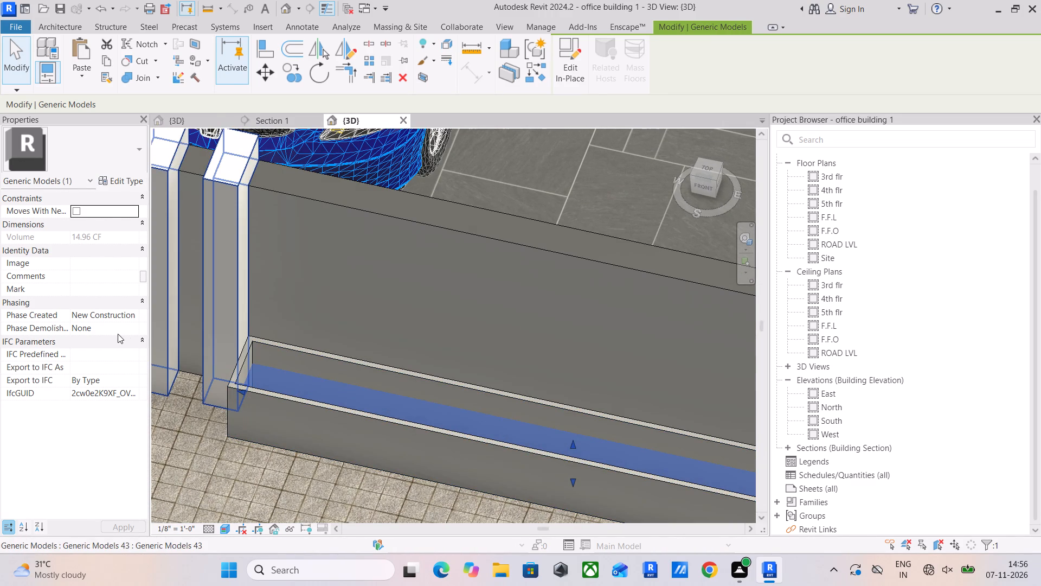
pyautogui.scroll(-11, 136, 332)
pyautogui.scroll(-5, 348, 357)
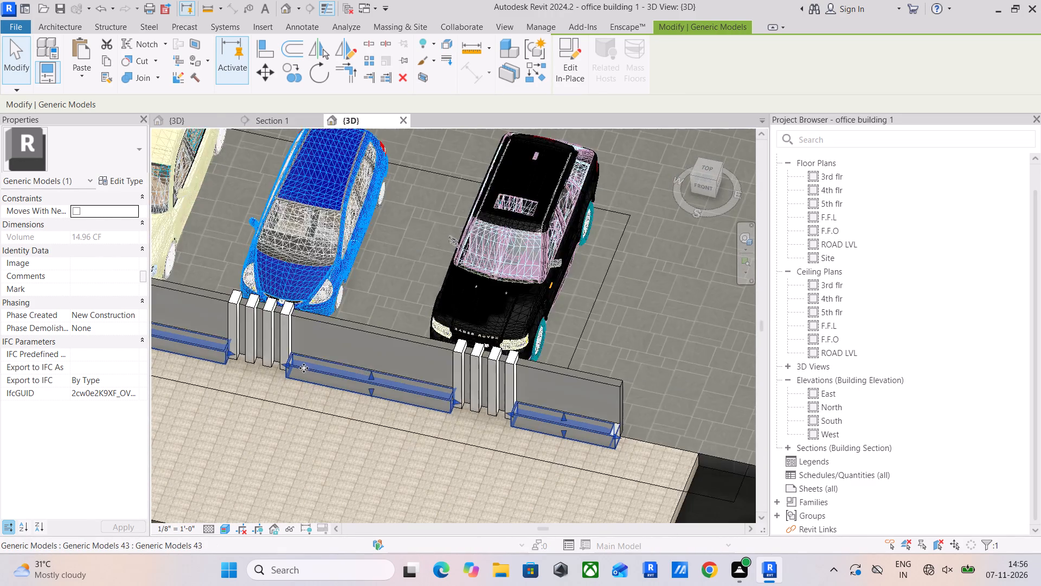
pyautogui.moveTo(307, 370); pyautogui.dragTo(480, 399, button='middle')
pyautogui.scroll(-2, 426, 390)
pyautogui.scroll(4, 210, 340)
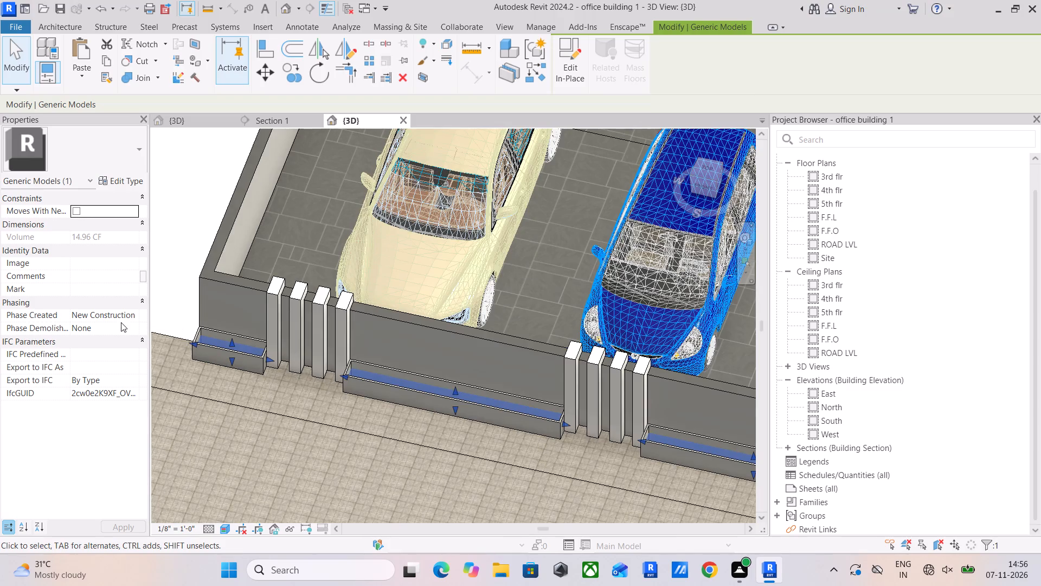
# Edit the hollow block model in place and assign the Earth material to its four filling extrusions.
pyautogui.click(571, 74)
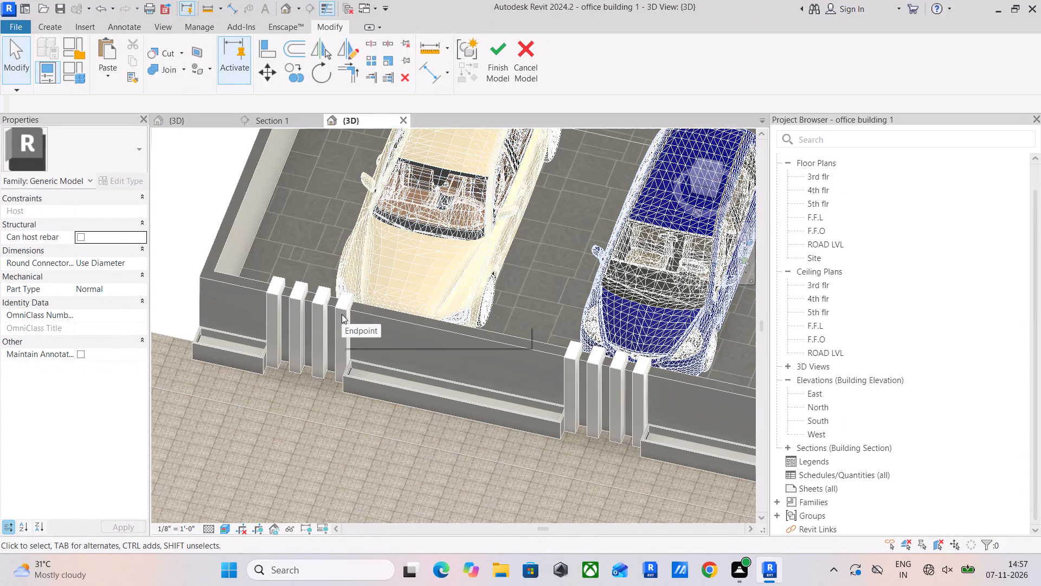
pyautogui.click(219, 341)
pyautogui.write('sa')
pyautogui.scroll(2, 417, 375)
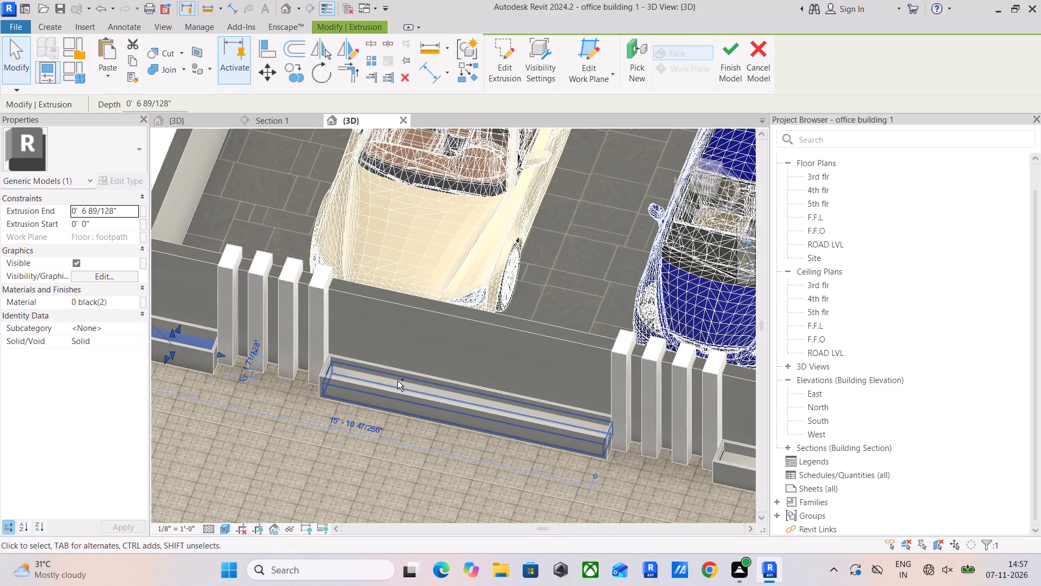
pyautogui.keyDown('ctrl'); pyautogui.click(397, 381); pyautogui.keyUp('ctrl')
pyautogui.moveTo(507, 394); pyautogui.dragTo(322, 345, button='middle')
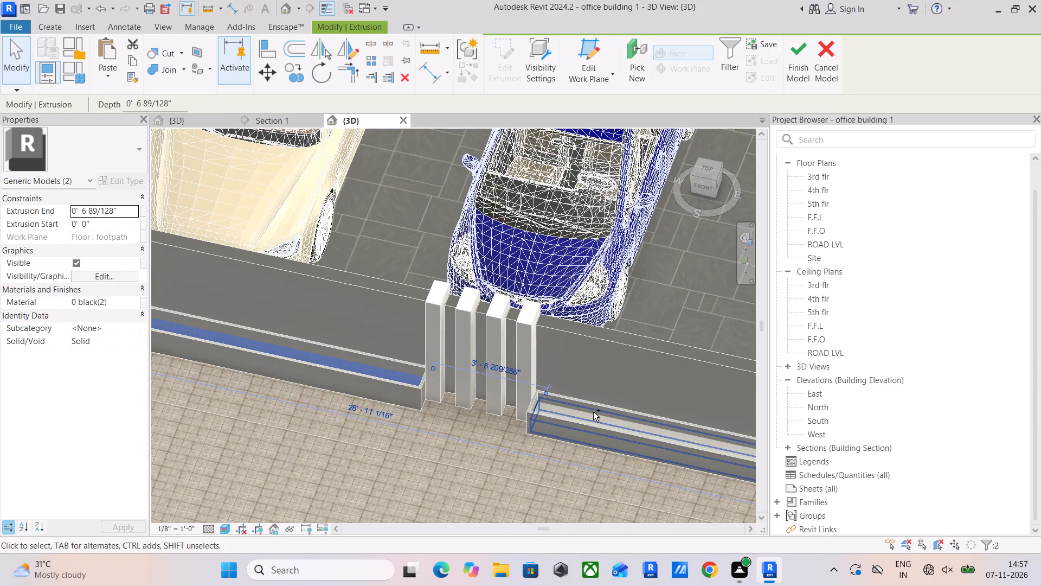
pyautogui.keyDown('ctrl'); pyautogui.click(598, 416); pyautogui.keyUp('ctrl')
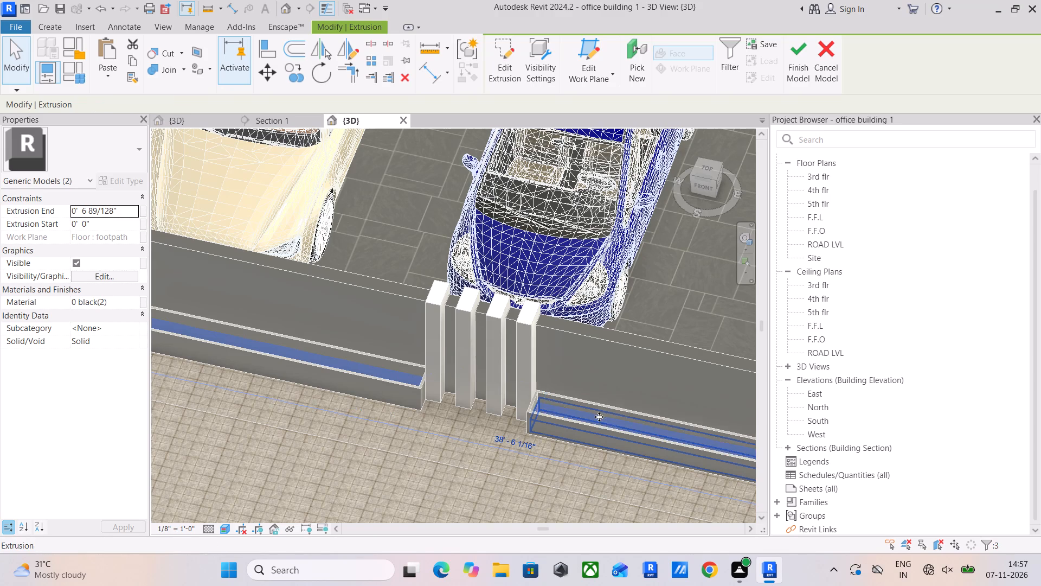
pyautogui.scroll(-3, 620, 418)
pyautogui.moveTo(629, 421); pyautogui.dragTo(294, 361, button='middle')
pyautogui.keyDown('ctrl'); pyautogui.click(516, 410); pyautogui.keyUp('ctrl')
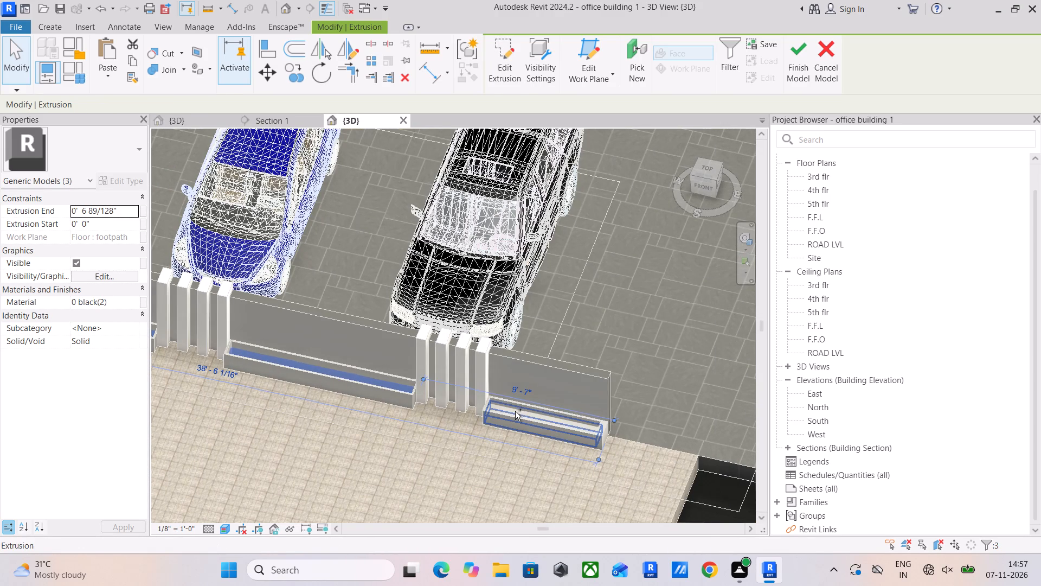
pyautogui.click(135, 302)
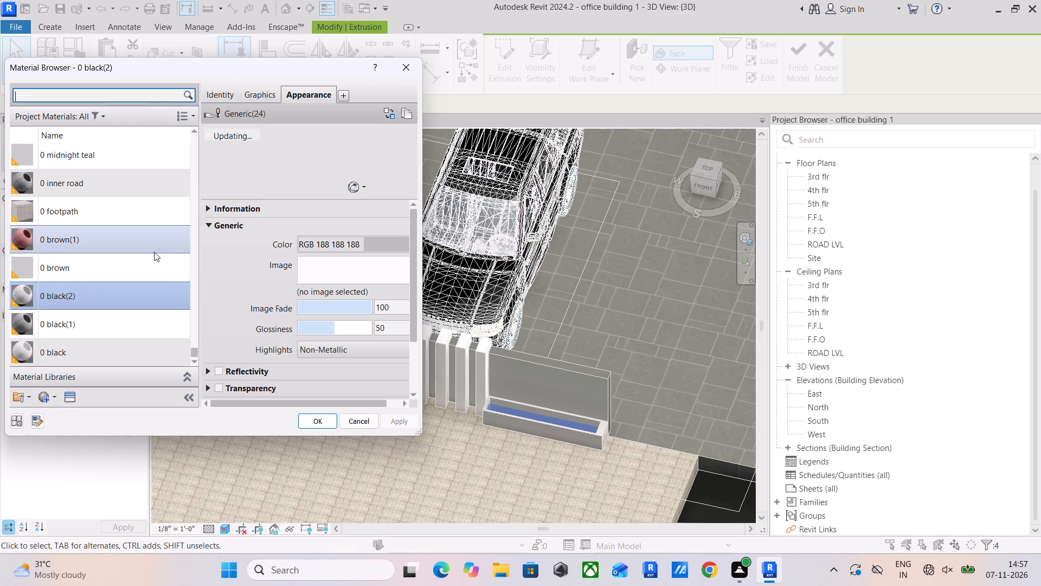
pyautogui.press('e')
pyautogui.press('a')
pyautogui.write('rt')
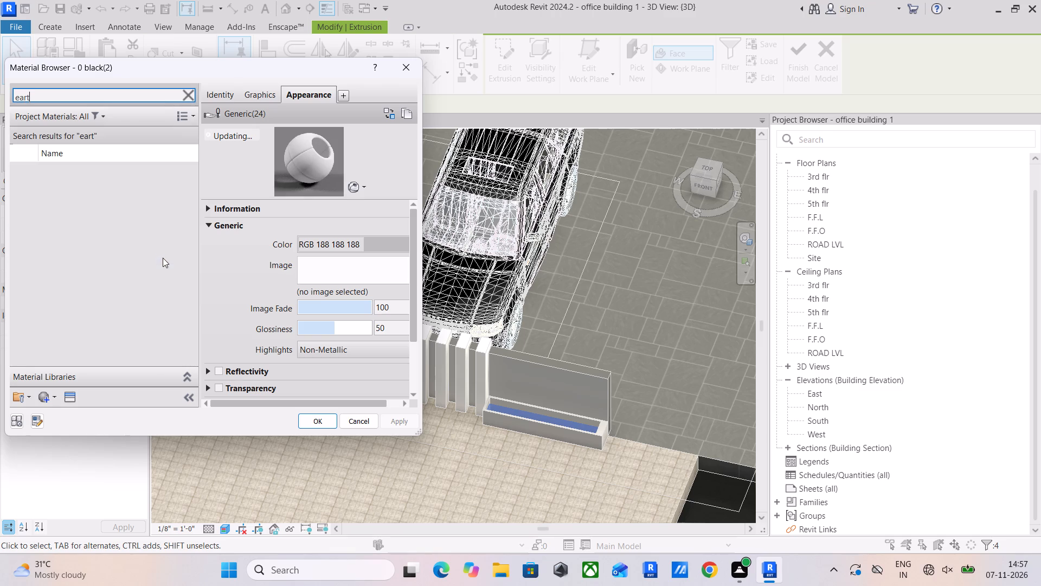
pyautogui.click(110, 187)
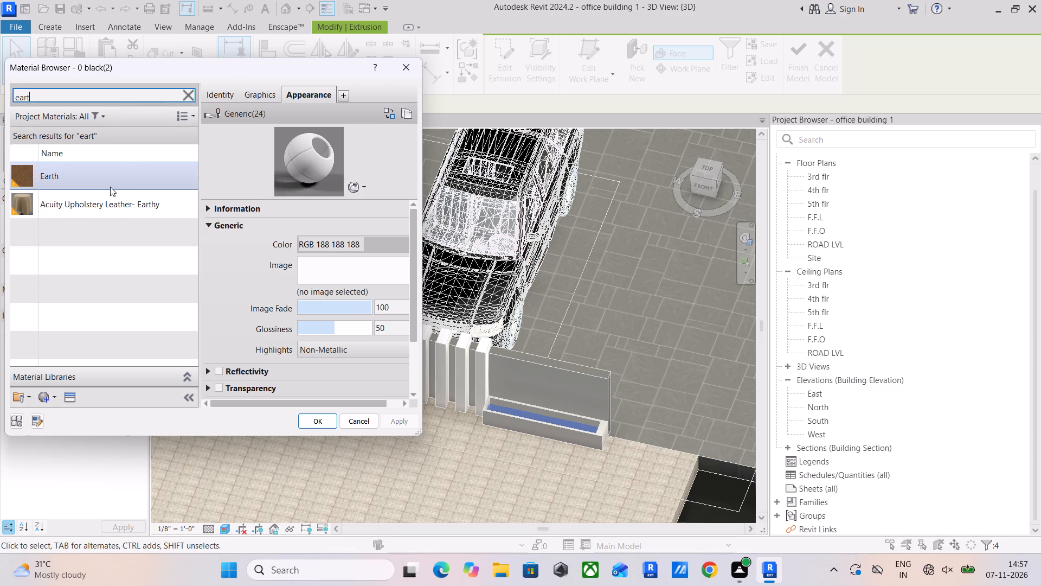
pyautogui.click(318, 422)
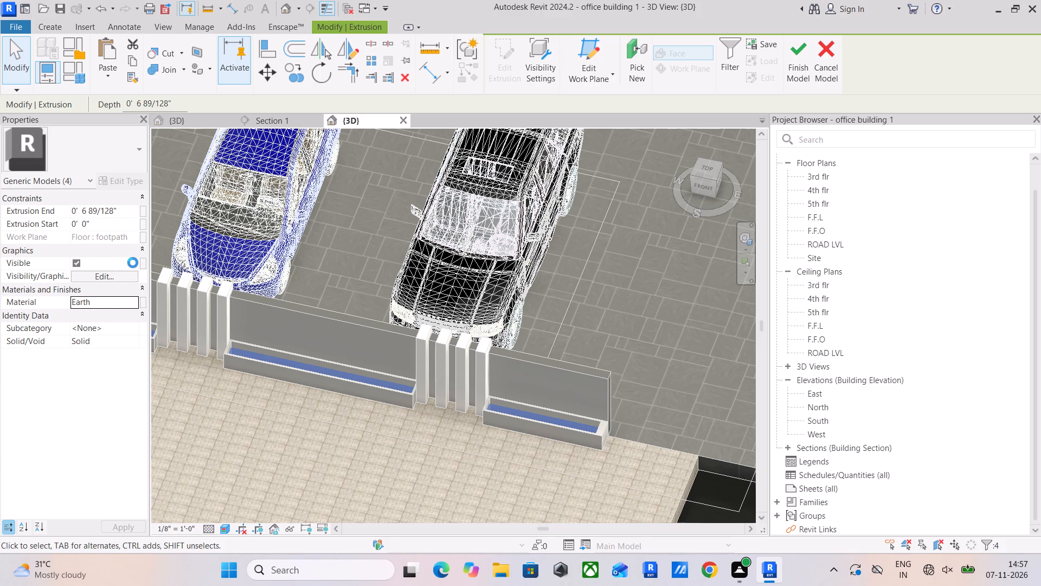
# Change the material of the four filling extrusions to Grass and finish the in-place model.
pyautogui.click(130, 301)
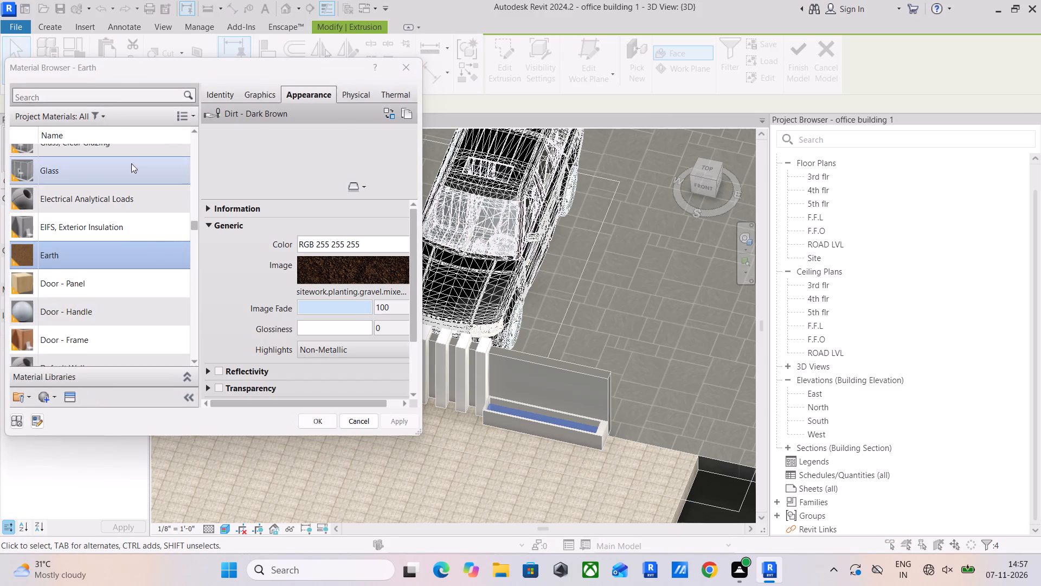
pyautogui.click(106, 100)
pyautogui.press('g')
pyautogui.press('r')
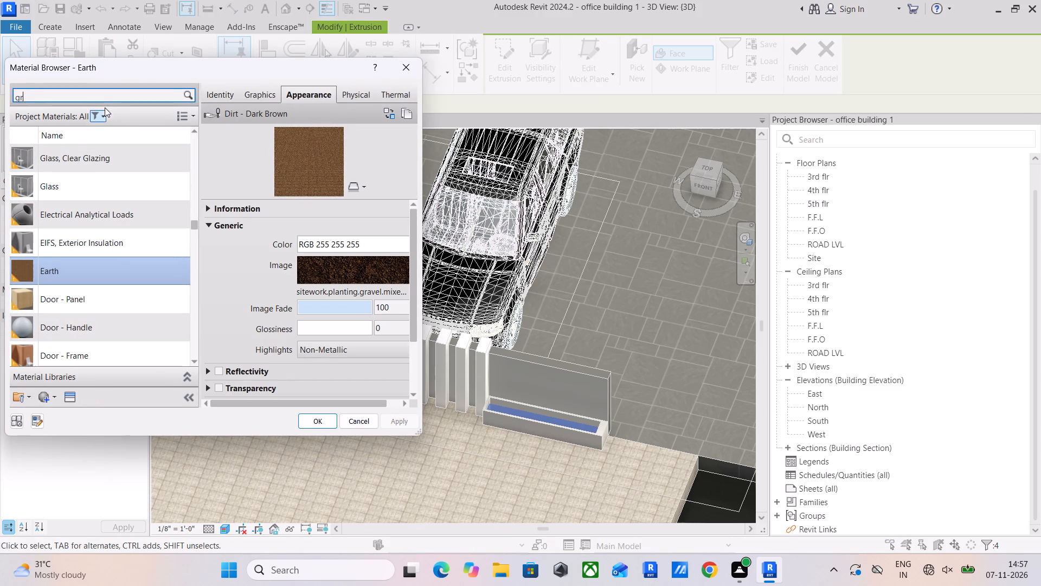
pyautogui.press('a')
pyautogui.write('ss')
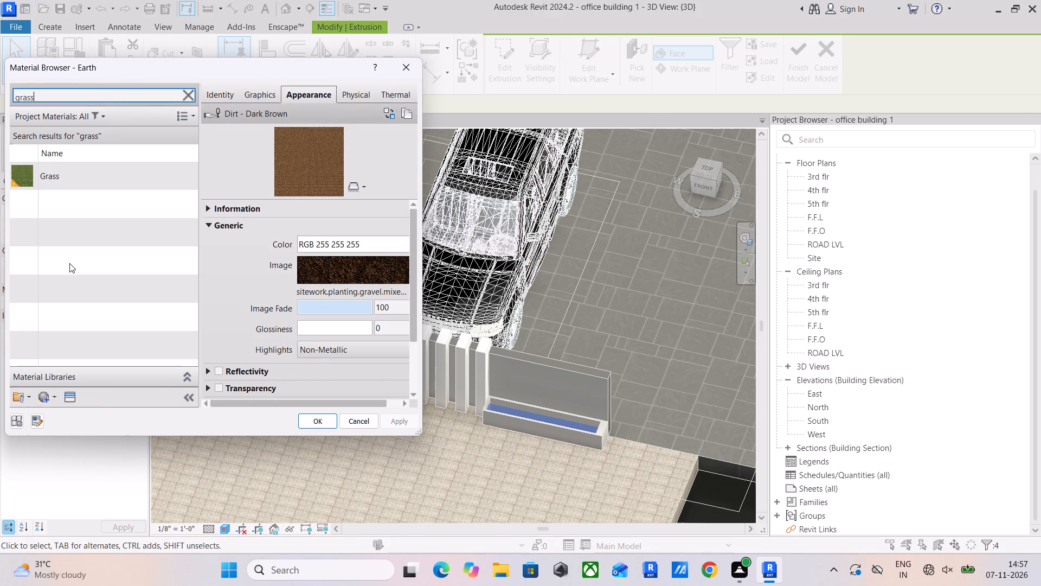
pyautogui.click(99, 162)
pyautogui.click(306, 421)
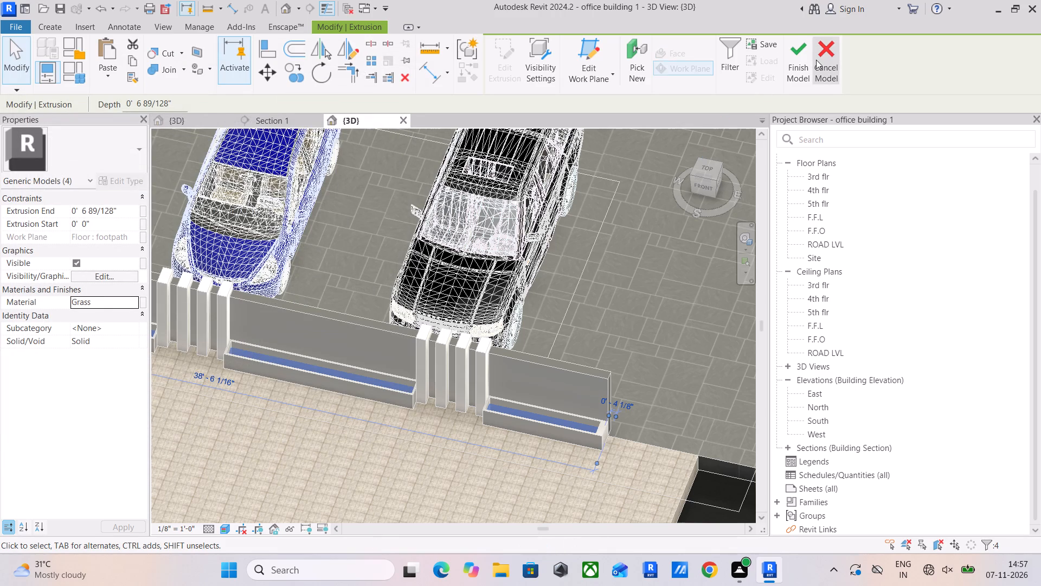
pyautogui.click(797, 62)
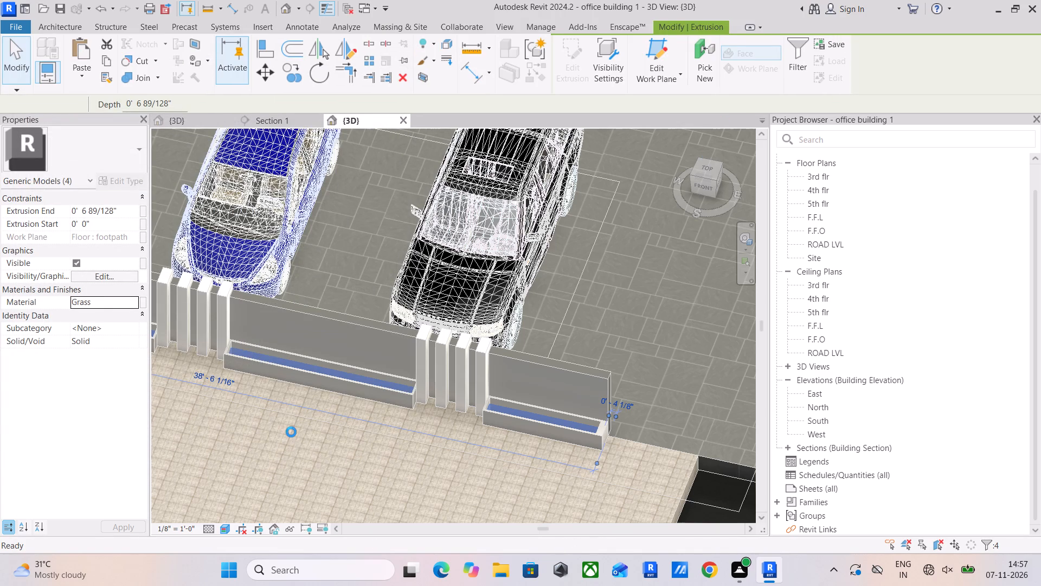
# Examine the planters and their grass filling along the frontage wall from several angles.
pyautogui.scroll(6, 333, 415)
pyautogui.scroll(-5, 300, 347)
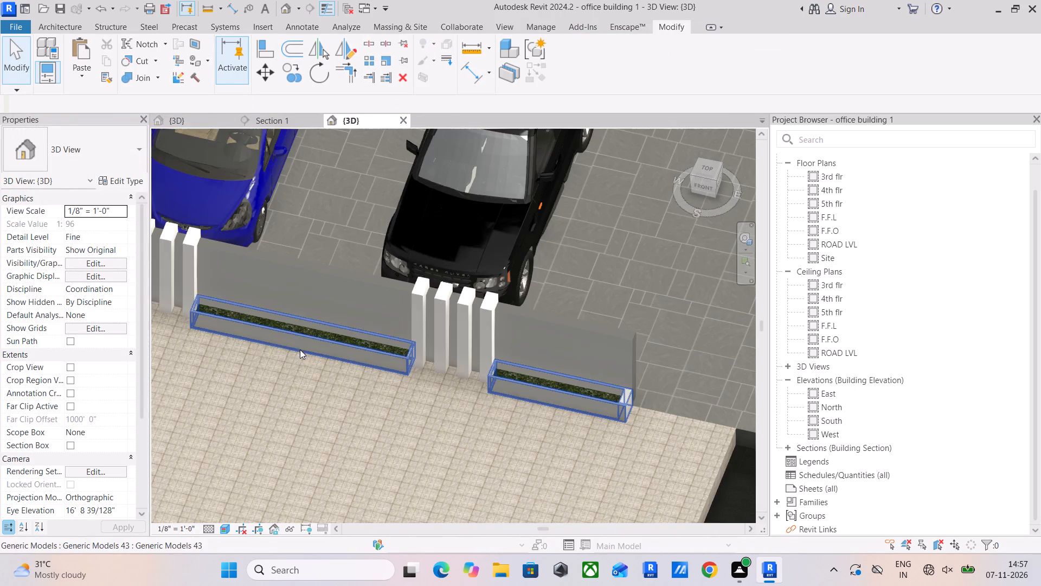
pyautogui.scroll(-5, 286, 372)
pyautogui.moveTo(286, 373); pyautogui.dragTo(430, 387, button='middle')
pyautogui.scroll(-3, 430, 388)
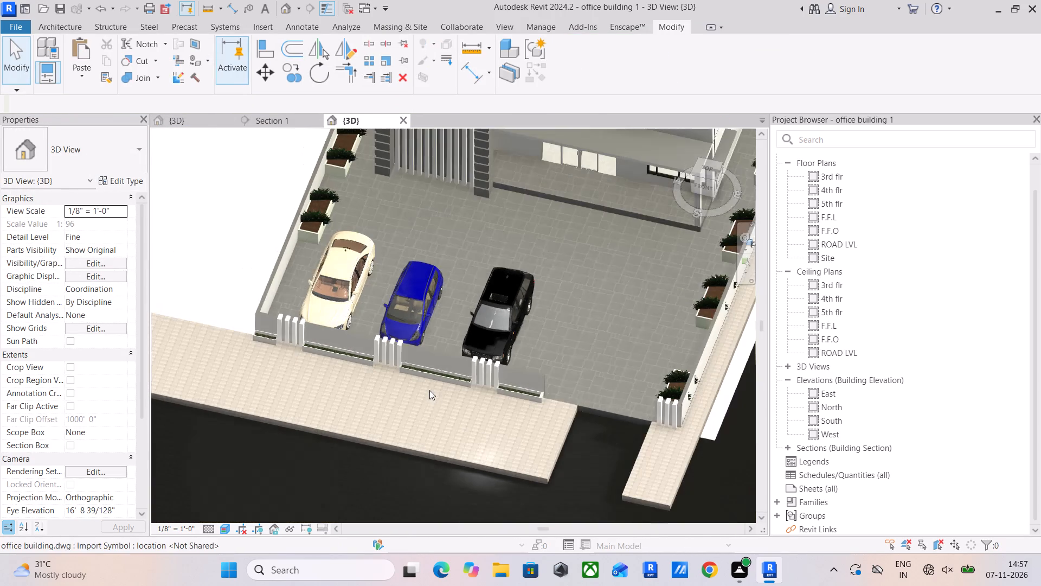
pyautogui.keyDown('shift'); pyautogui.moveTo(425, 399); pyautogui.dragTo(547, 375, button='middle'); pyautogui.keyUp('shift')
pyautogui.scroll(6, 384, 375)
pyautogui.moveTo(332, 417); pyautogui.dragTo(379, 400, button='middle')
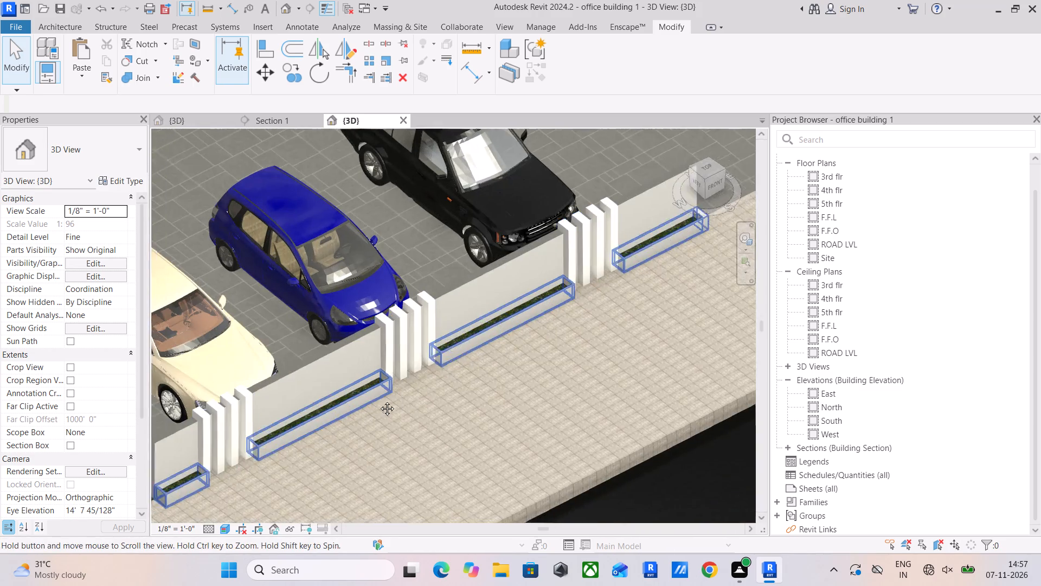
pyautogui.moveTo(379, 400); pyautogui.dragTo(462, 356, button='middle')
pyautogui.scroll(3, 325, 454)
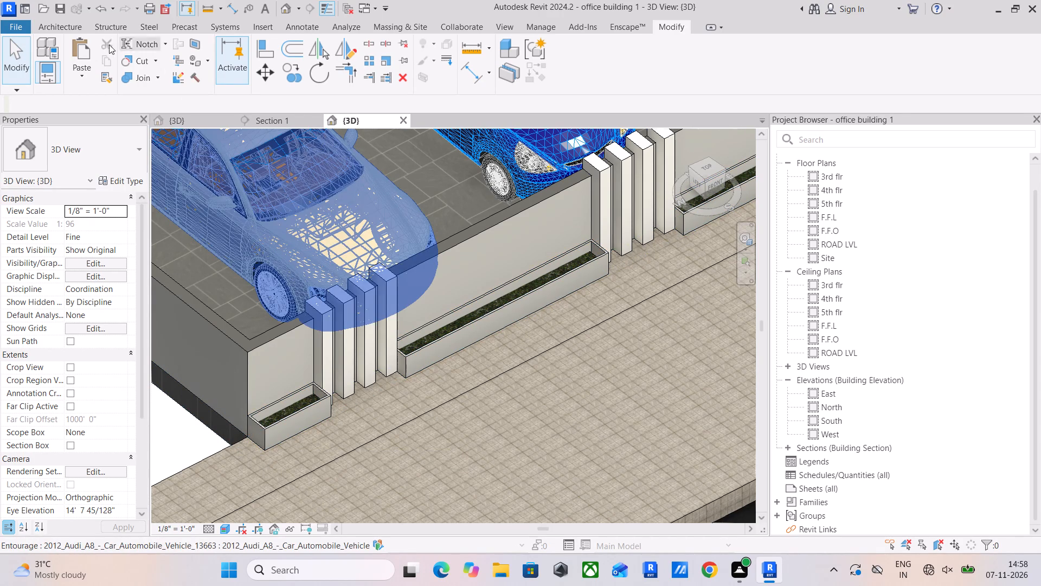
# Start placing a component and load the RPC Plant - Tropical family from the US library's Planting folder.
pyautogui.click(61, 27)
pyautogui.click(143, 70)
pyautogui.click(170, 95)
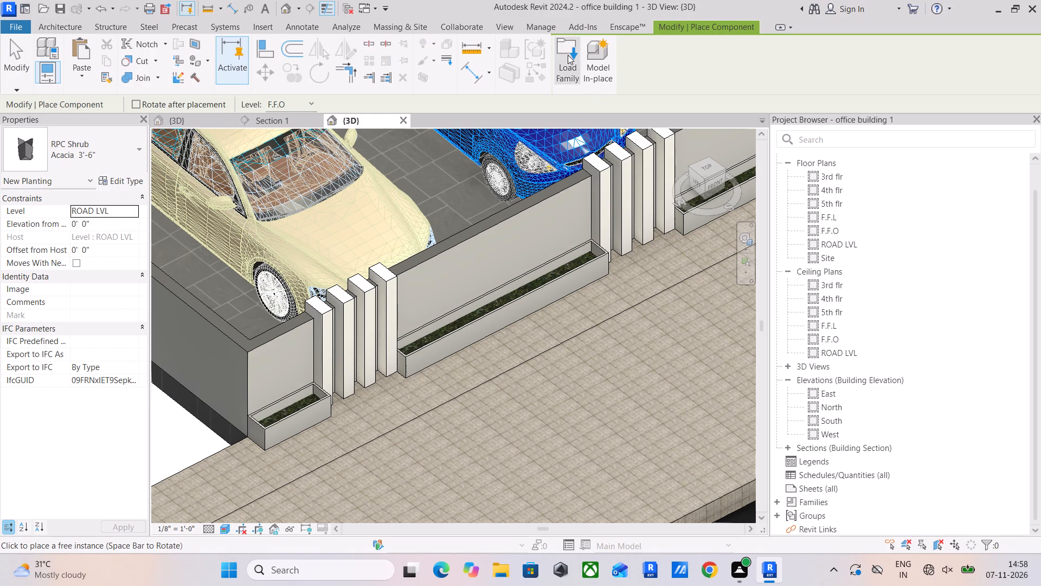
pyautogui.click(568, 60)
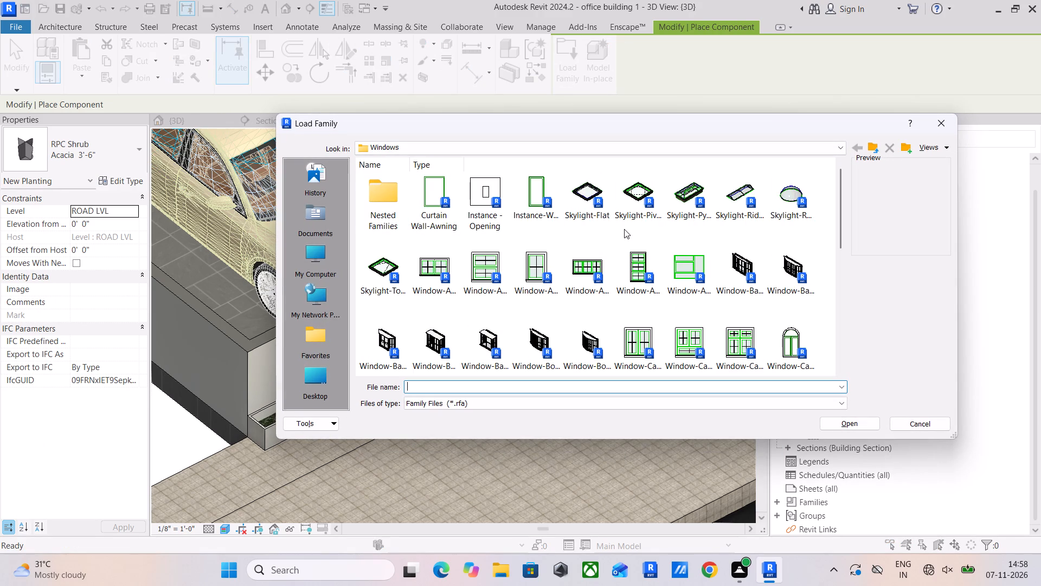
pyautogui.click(873, 148)
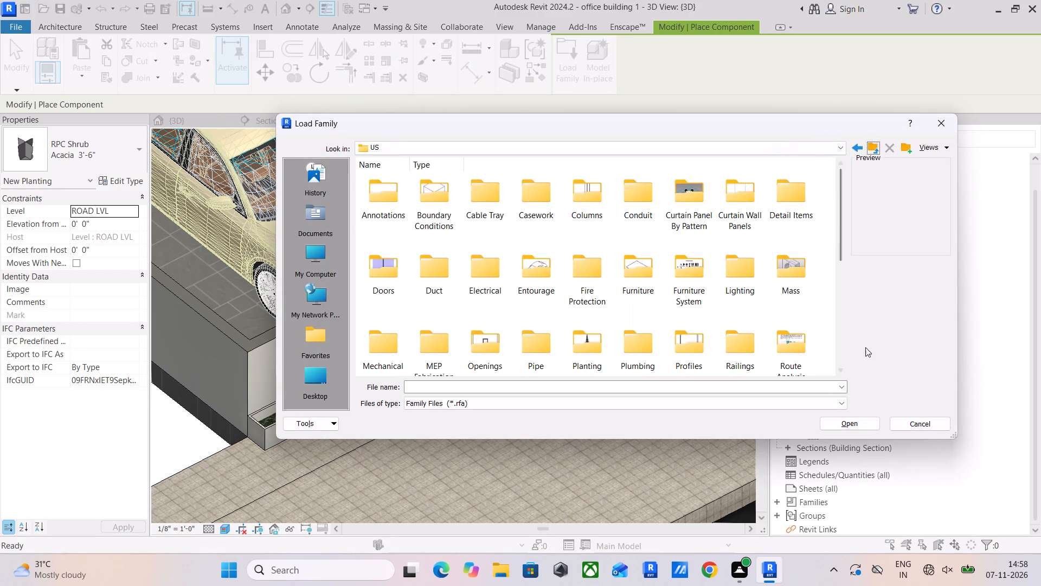
pyautogui.doubleClick(601, 330)
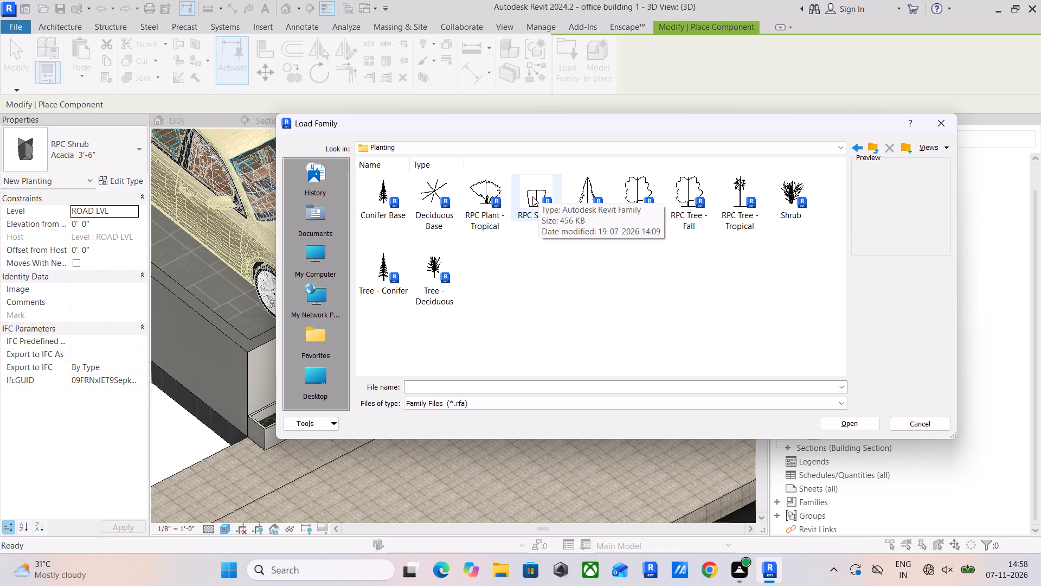
pyautogui.click(503, 187)
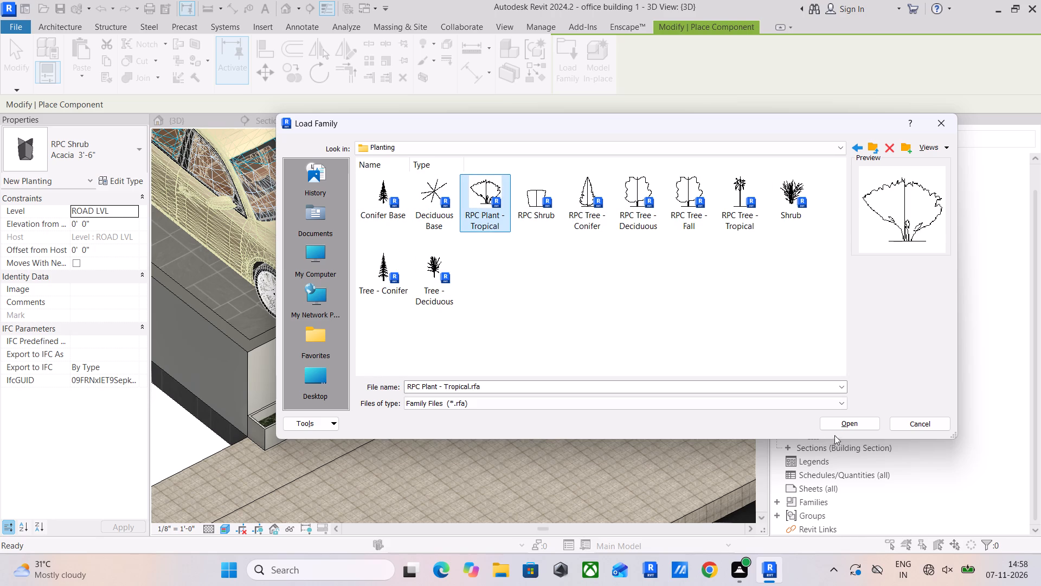
pyautogui.click(840, 425)
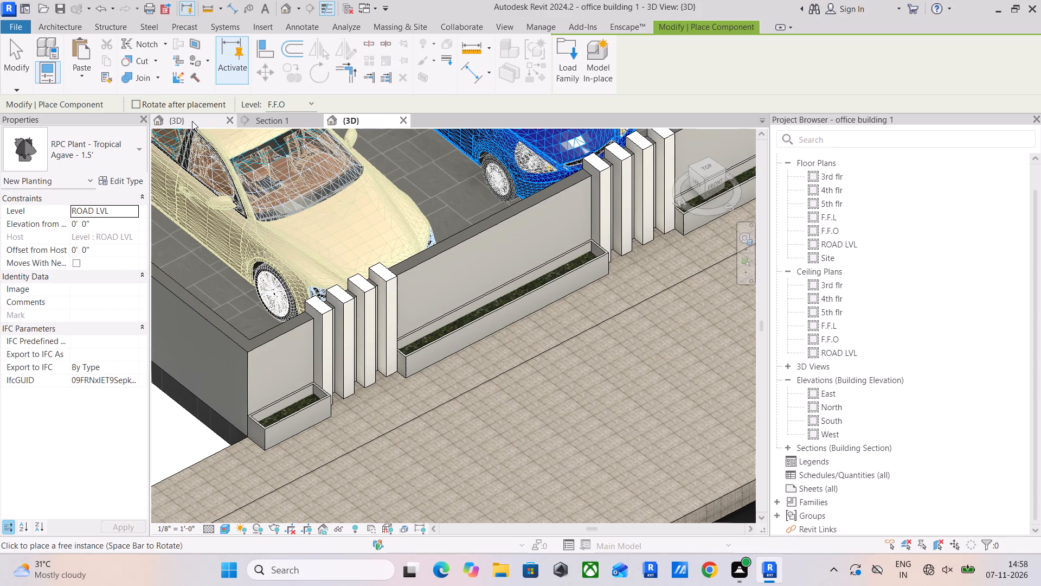
# Place an RPC Plant - Tropical Agave - 1.5' near the west end of the westernmost planter, in the top view.
pyautogui.click(702, 168)
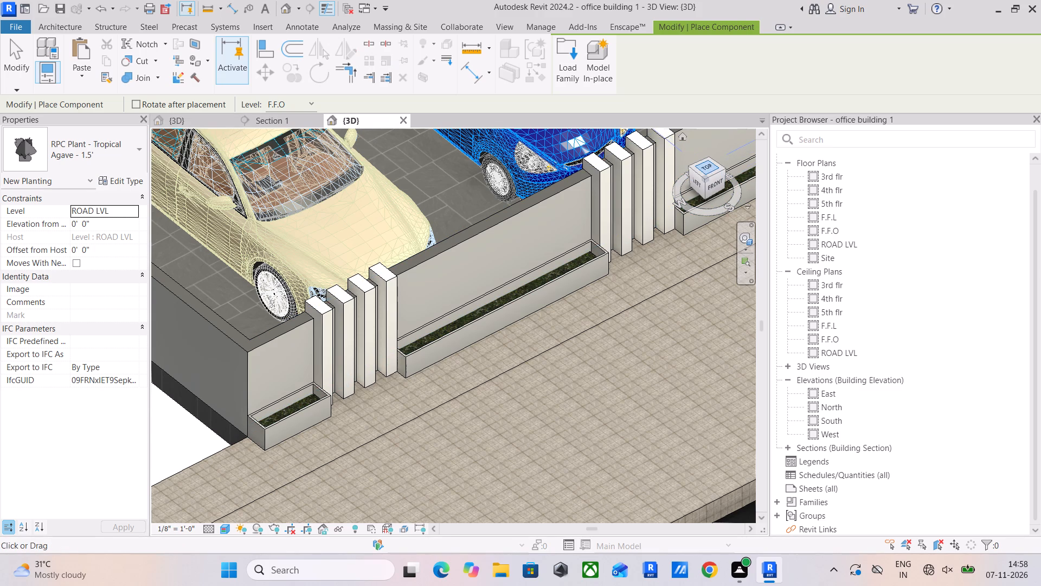
pyautogui.scroll(5, 544, 340)
pyautogui.moveTo(449, 394); pyautogui.dragTo(660, 244, button='middle')
pyautogui.scroll(6, 534, 290)
pyautogui.scroll(11, 372, 308)
pyautogui.scroll(6, 458, 294)
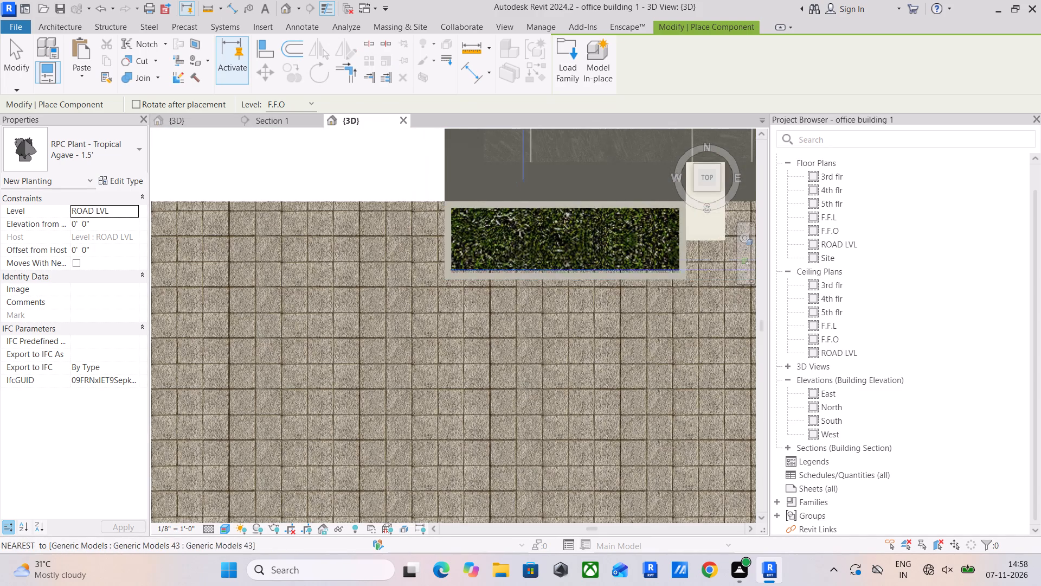
pyautogui.click(483, 246)
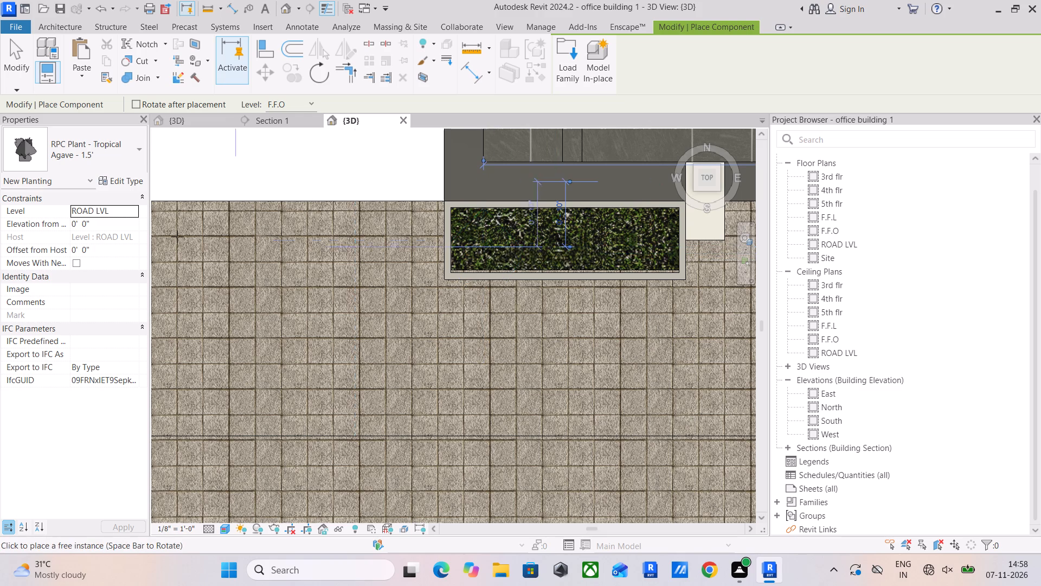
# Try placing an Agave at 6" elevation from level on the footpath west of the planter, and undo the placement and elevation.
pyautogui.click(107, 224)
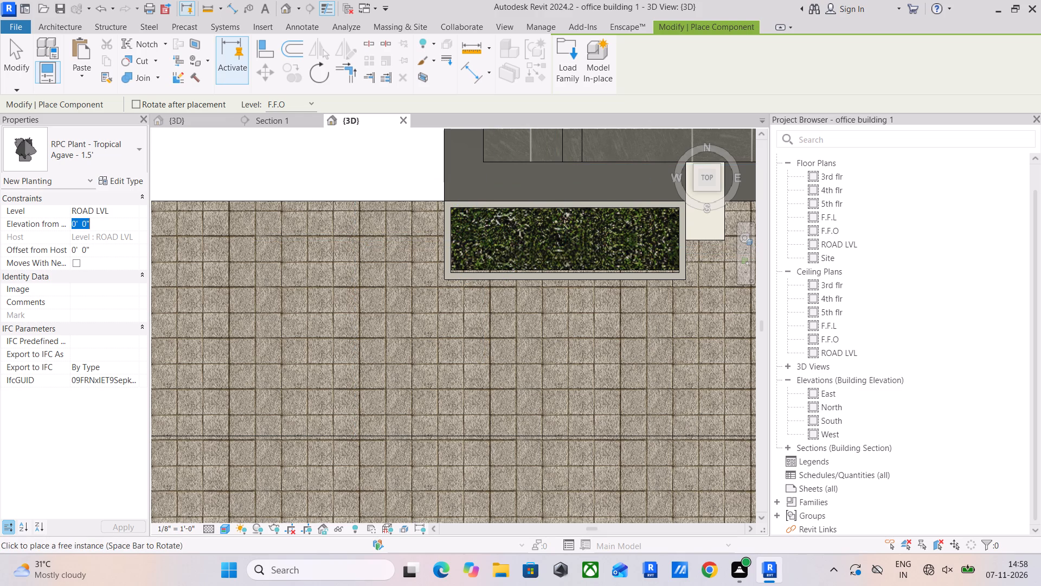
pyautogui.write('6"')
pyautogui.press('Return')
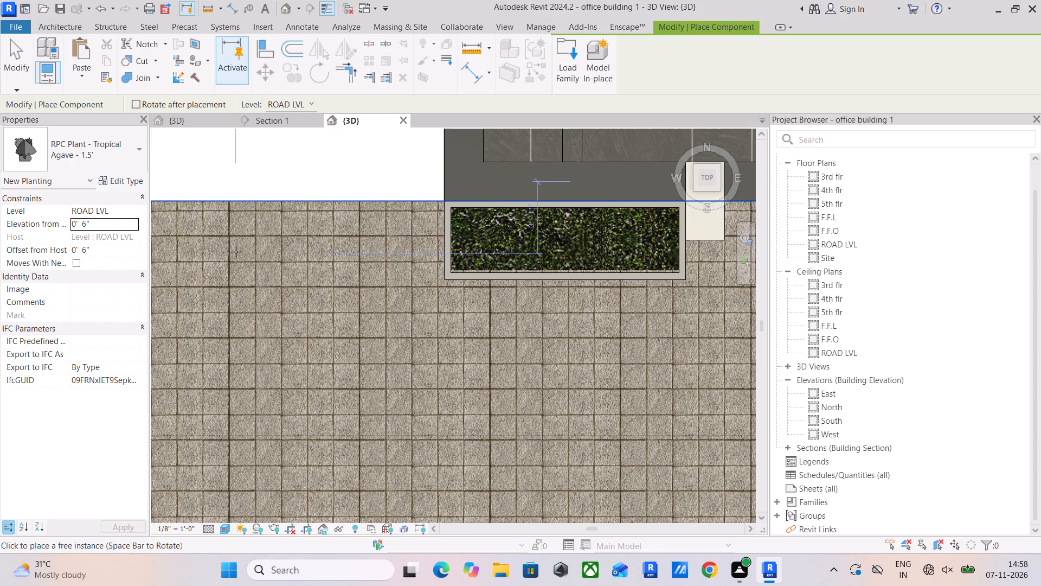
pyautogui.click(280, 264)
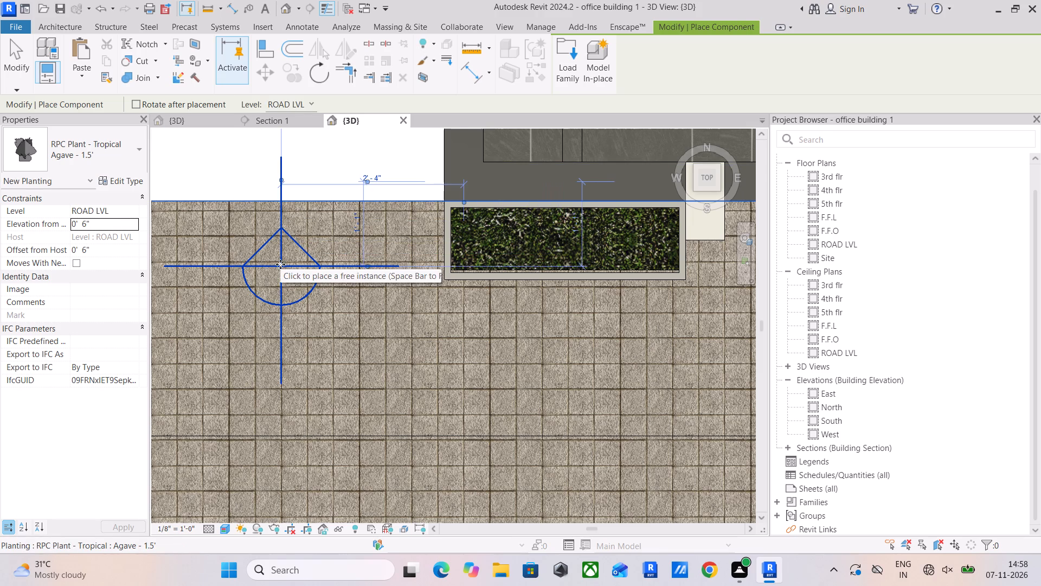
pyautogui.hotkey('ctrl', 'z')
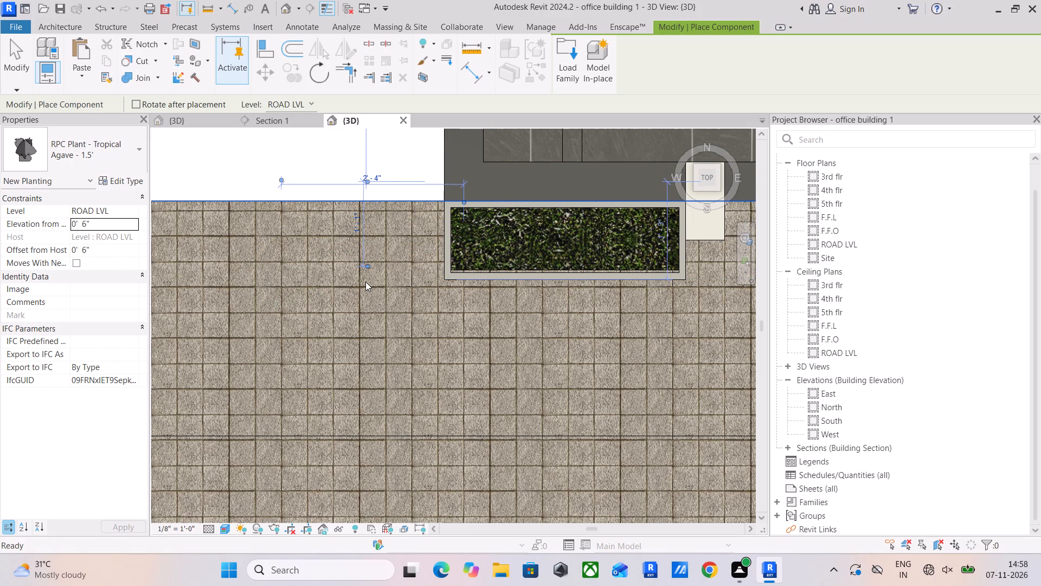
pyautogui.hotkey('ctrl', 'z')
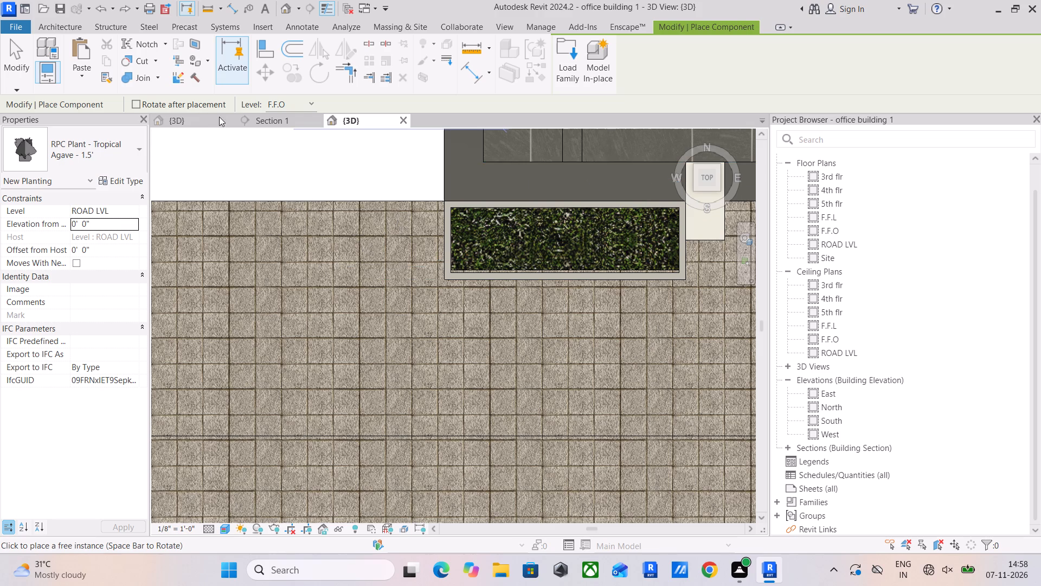
# In the ROAD LVL floor plan, set the westernmost planter's Agave to 1' elevation from level and check it in 3D.
pyautogui.click(858, 246)
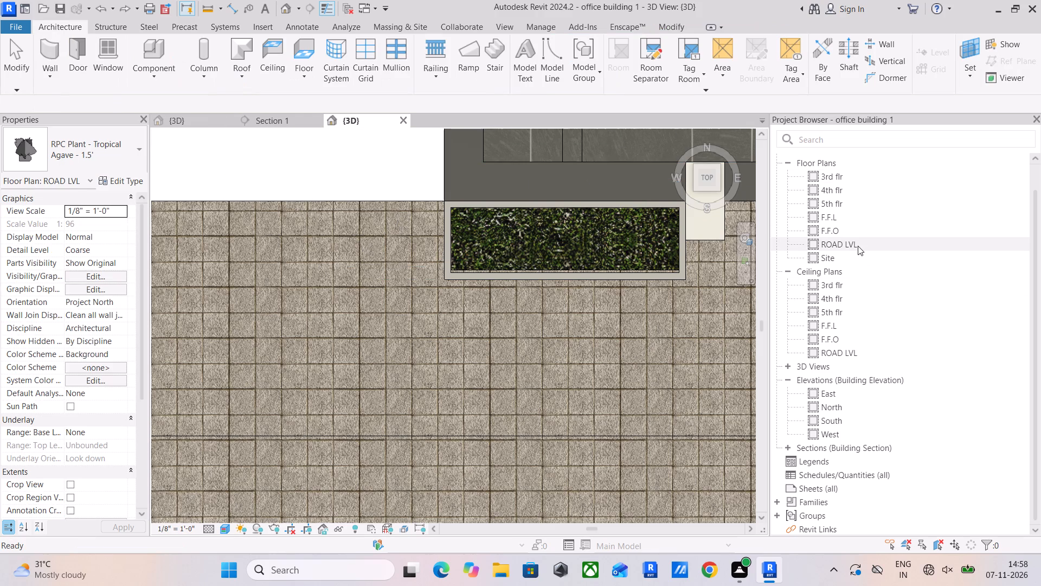
pyautogui.doubleClick(858, 246)
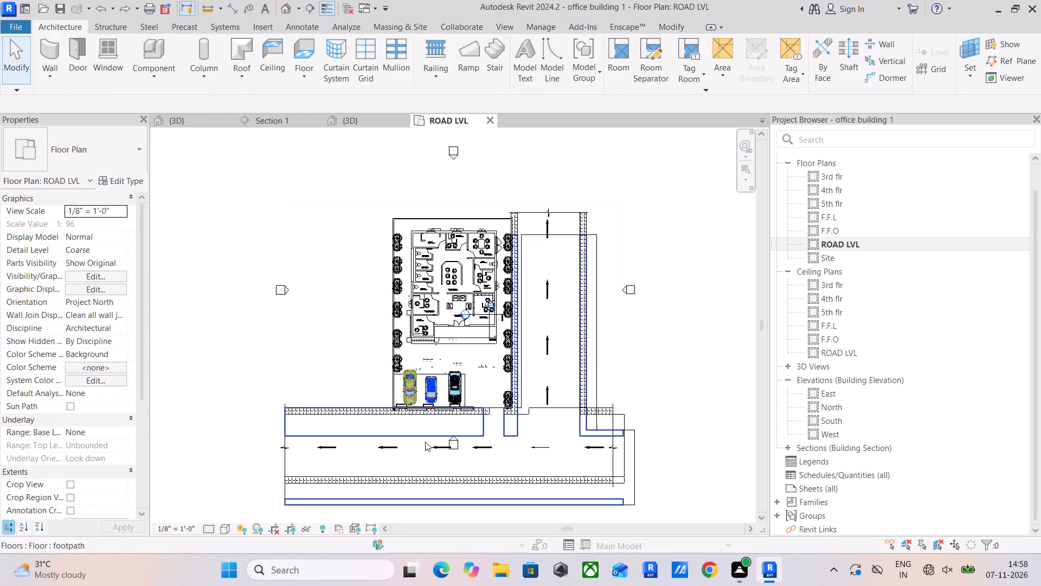
pyautogui.scroll(17, 408, 413)
pyautogui.moveTo(371, 422); pyautogui.dragTo(406, 332, button='middle')
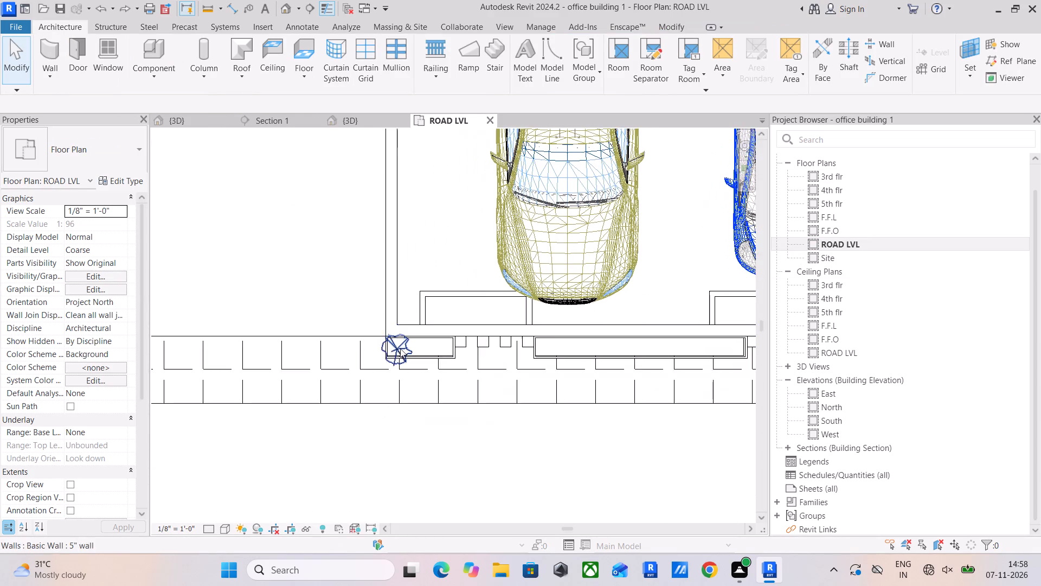
pyautogui.scroll(5, 399, 350)
pyautogui.click(411, 346)
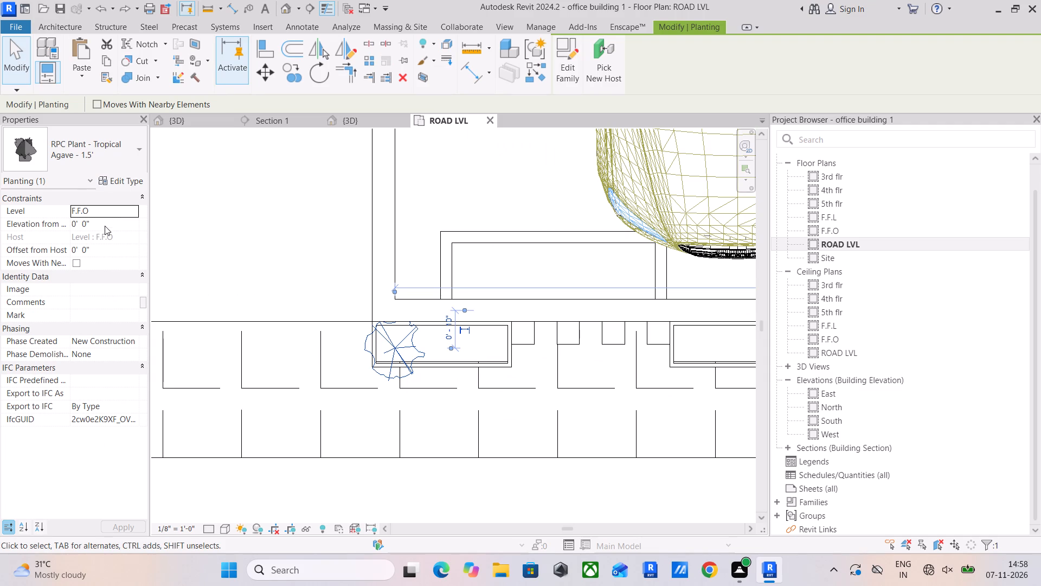
pyautogui.click(105, 226)
pyautogui.write("1'")
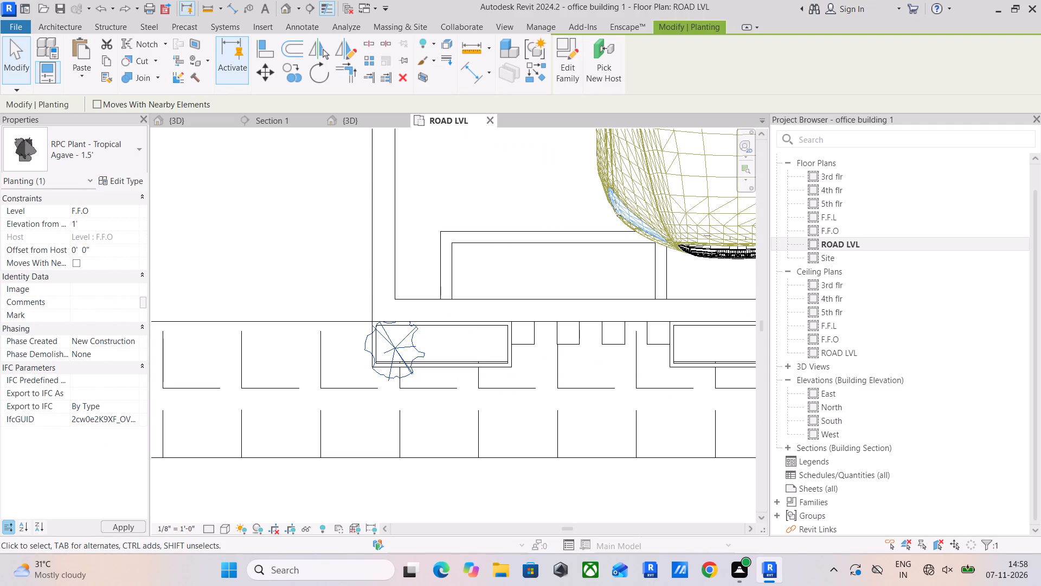
pyautogui.press('Return')
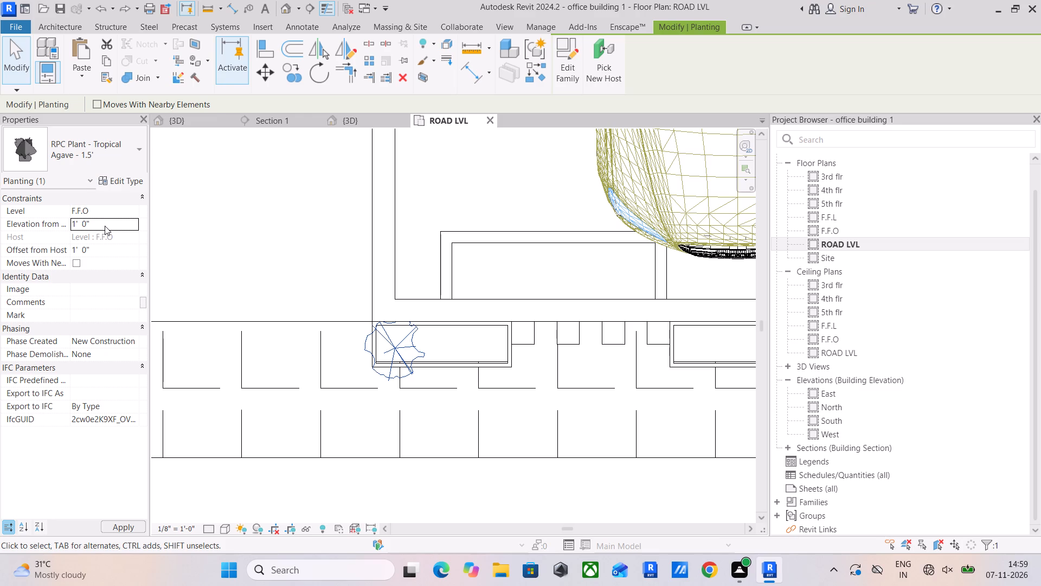
pyautogui.click(365, 125)
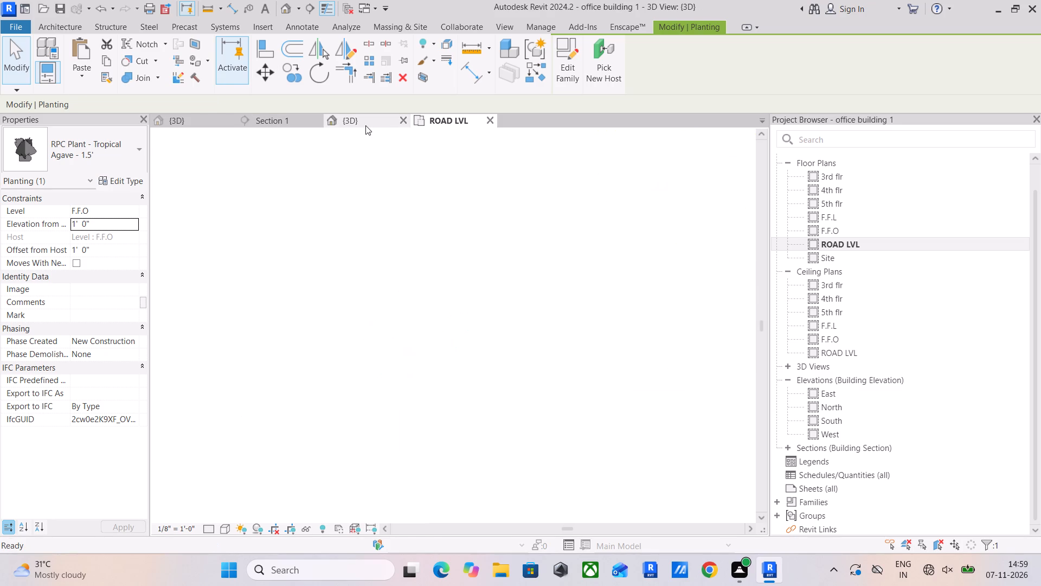
pyautogui.keyDown('shift'); pyautogui.moveTo(535, 334); pyautogui.dragTo(568, 162, button='middle'); pyautogui.keyUp('shift')
pyautogui.click(198, 196)
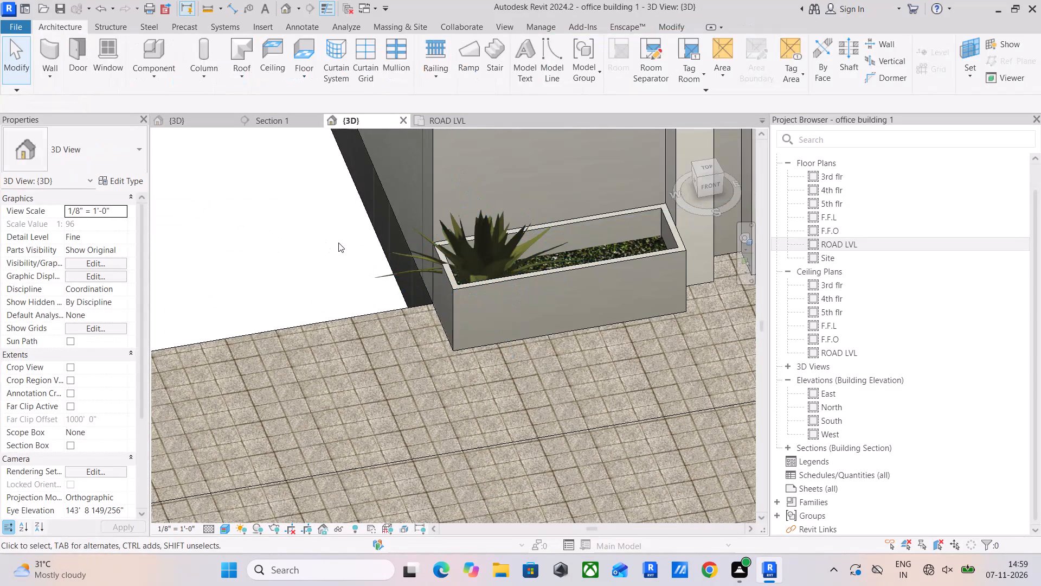
pyautogui.scroll(-3, 520, 248)
pyautogui.moveTo(561, 312); pyautogui.dragTo(488, 367, button='middle')
# Create similar Agaves in the westernmost planter in plan: one mid-planter at 0', then at 1' elevation, one at the east end and one mid-planter.
pyautogui.click(436, 315)
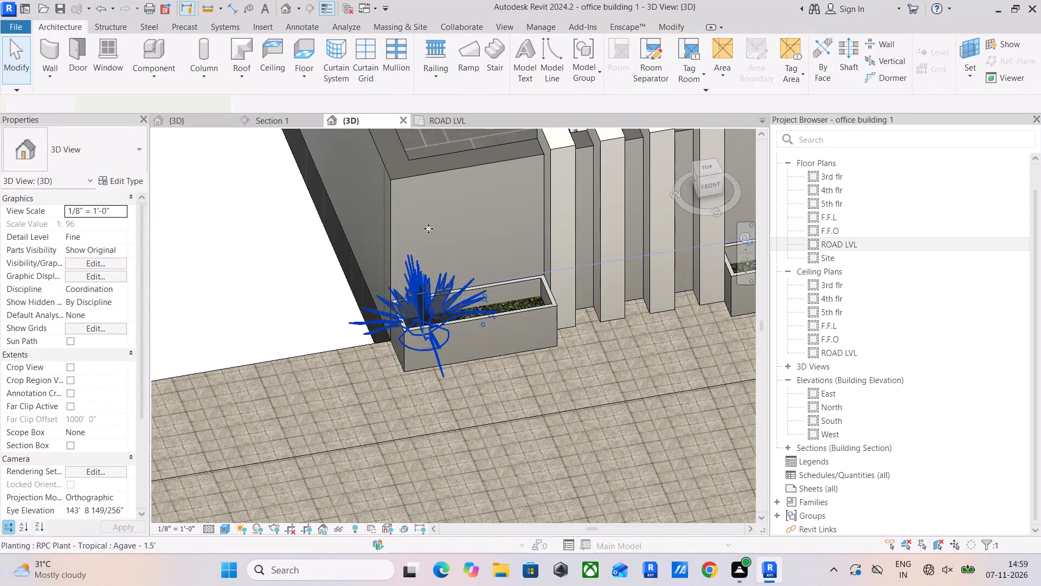
pyautogui.click(442, 118)
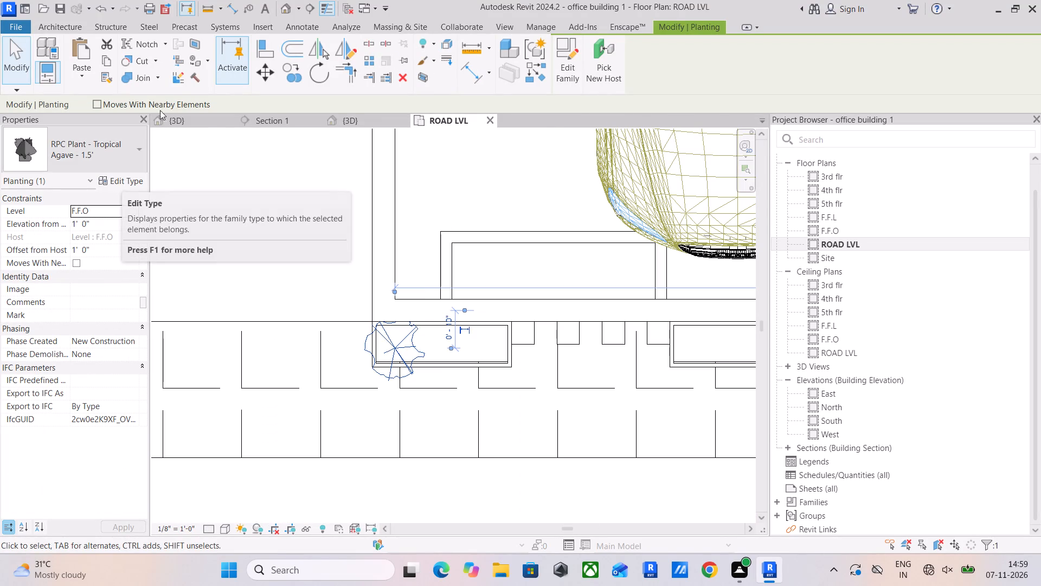
pyautogui.click(534, 78)
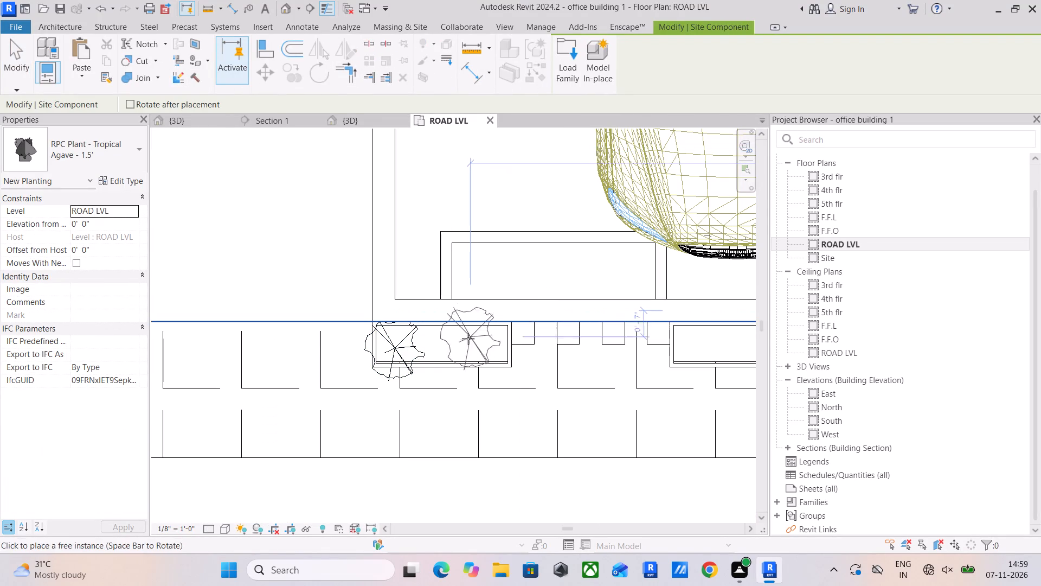
pyautogui.click(439, 344)
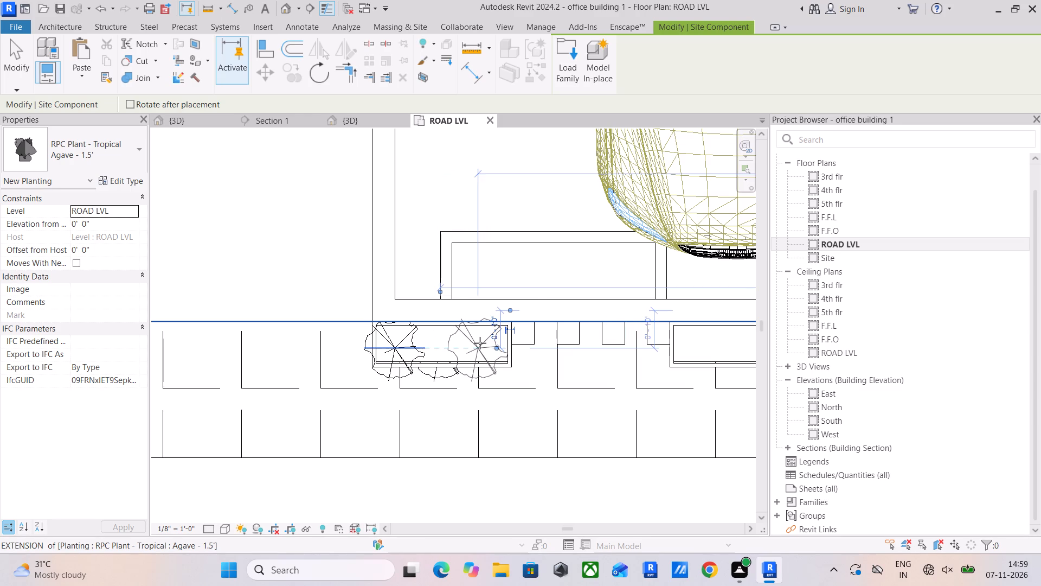
pyautogui.click(103, 231)
pyautogui.press('1')
pyautogui.press("'")
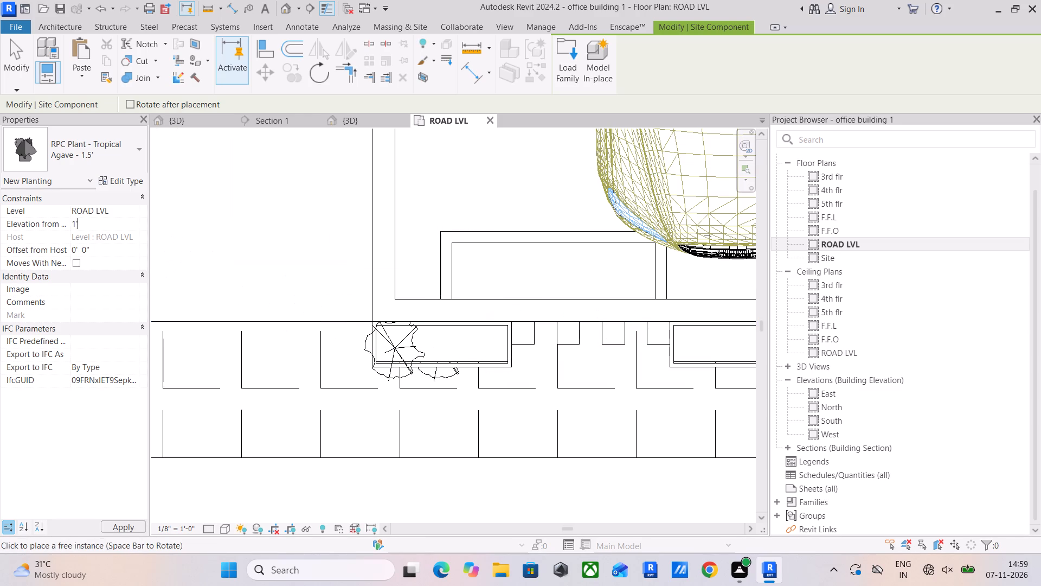
pyautogui.press('Return')
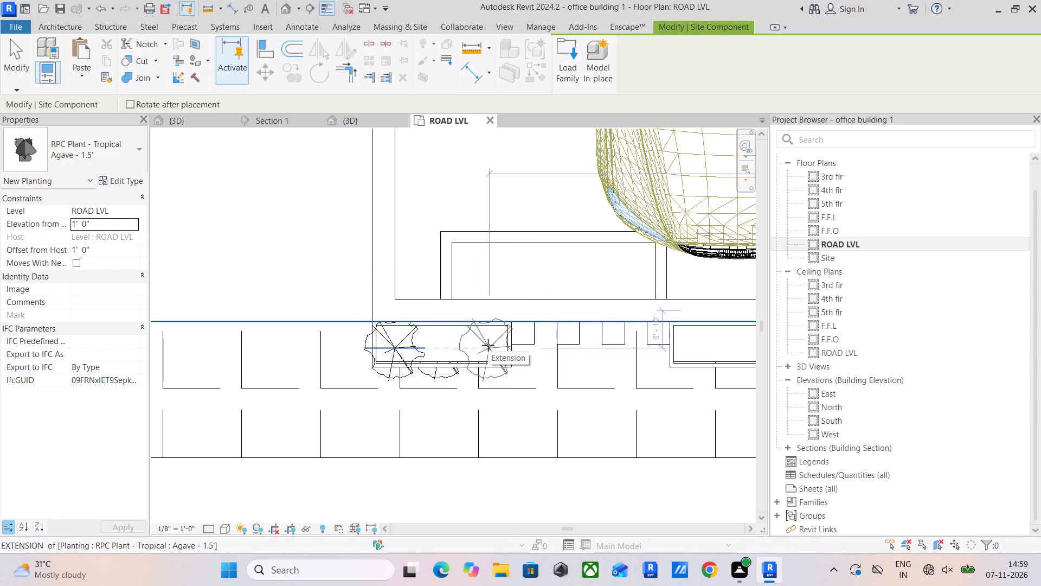
pyautogui.click(488, 345)
pyautogui.click(442, 346)
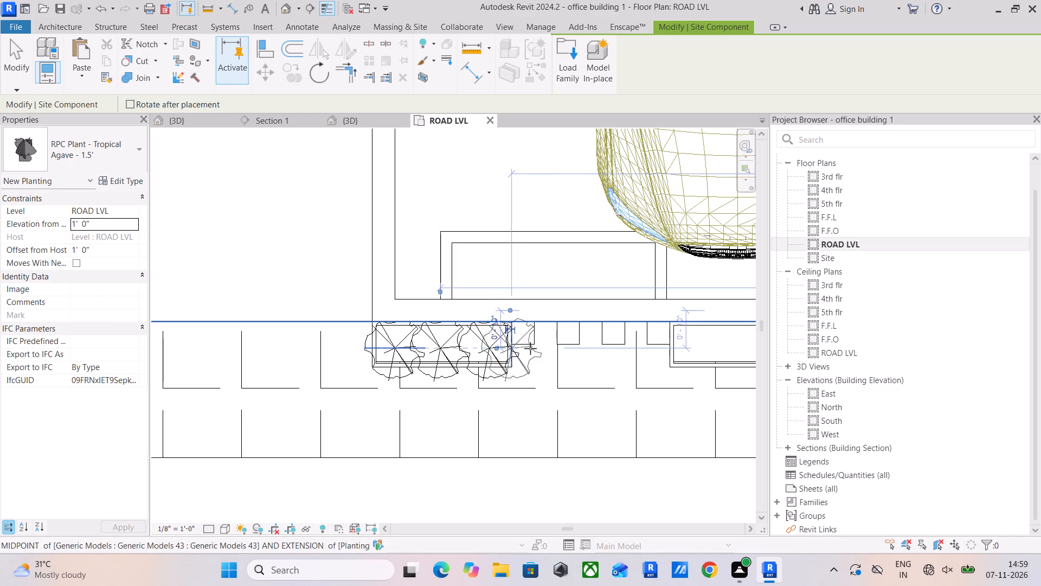
# Place four Agaves at 1' elevation in a row along the second planter from the west.
pyautogui.moveTo(539, 348); pyautogui.dragTo(247, 351, button='middle')
pyautogui.click(405, 349)
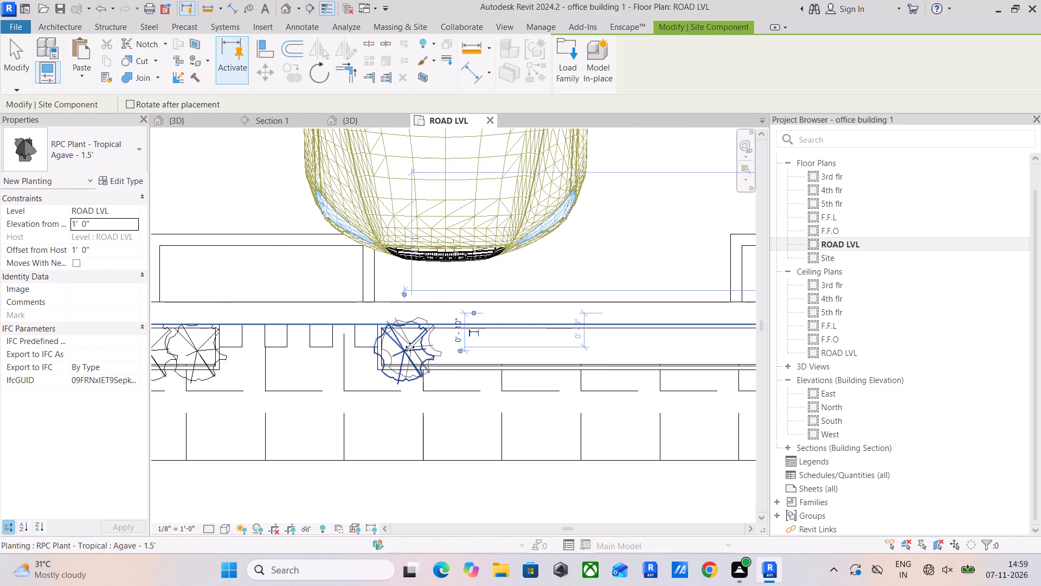
pyautogui.click(522, 351)
pyautogui.moveTo(529, 351); pyautogui.dragTo(336, 353, button='middle')
pyautogui.click(446, 348)
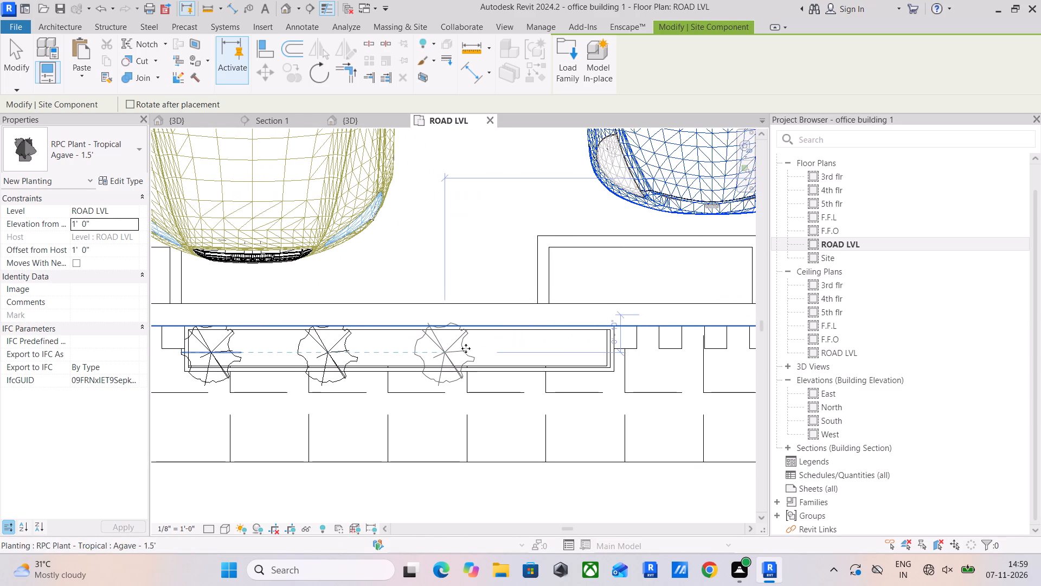
pyautogui.click(584, 350)
# Place four Agaves at 1' elevation in a row along the third planter from the west.
pyautogui.moveTo(584, 350); pyautogui.dragTo(514, 354, button='middle')
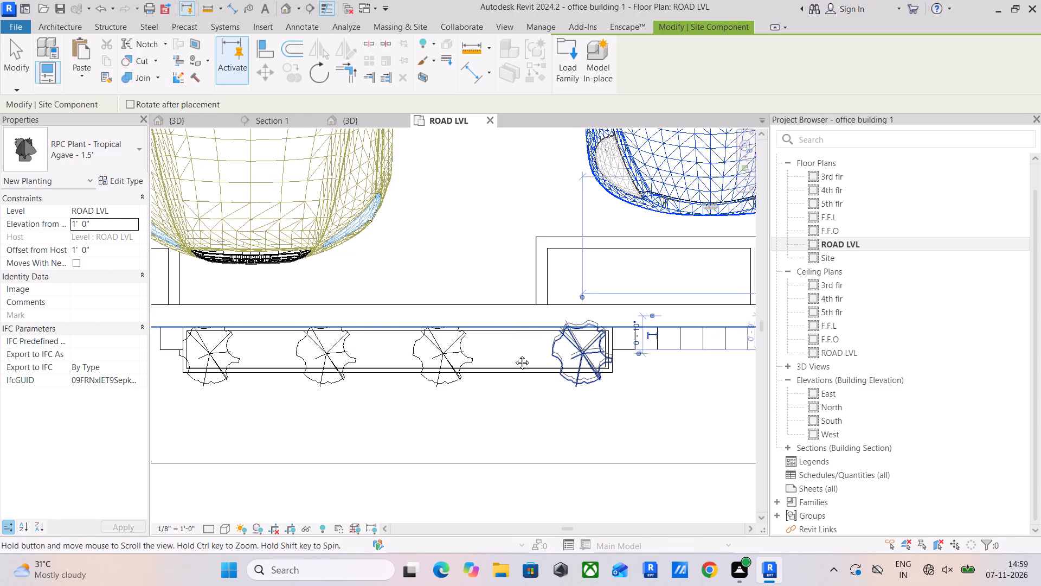
pyautogui.moveTo(514, 354); pyautogui.dragTo(98, 333, button='middle')
pyautogui.click(322, 333)
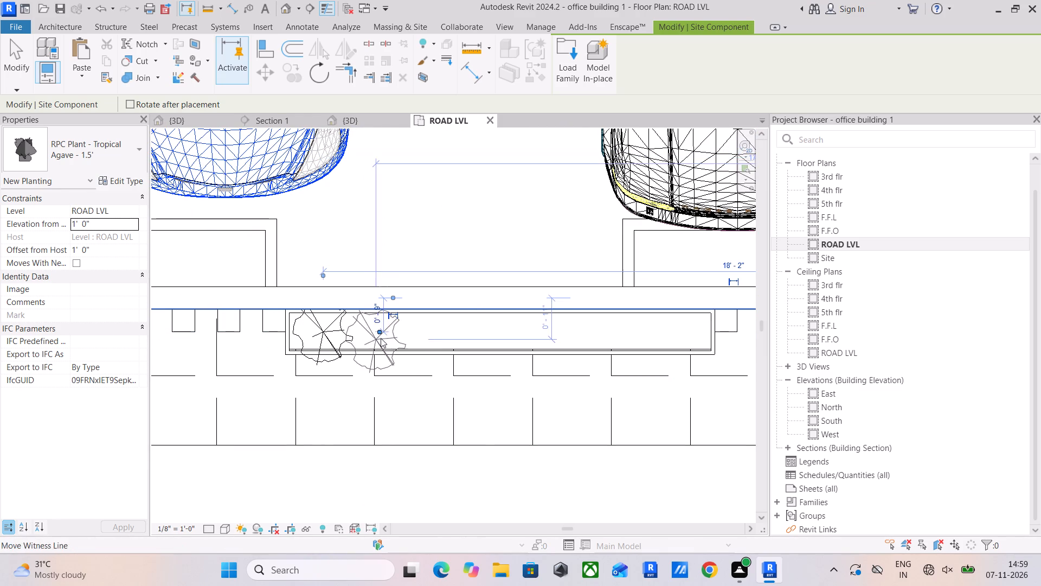
pyautogui.click(437, 335)
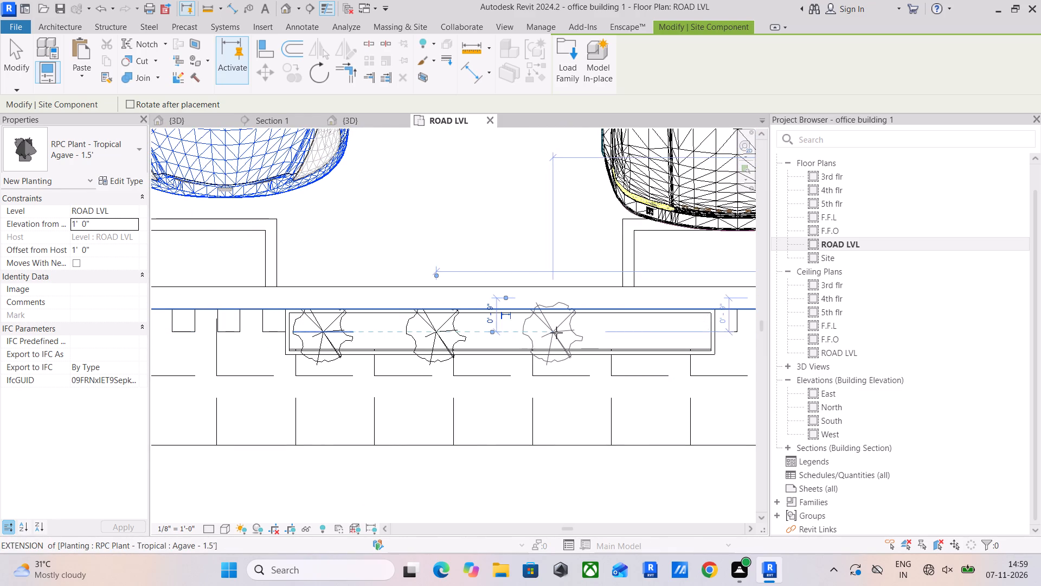
pyautogui.click(557, 333)
pyautogui.click(684, 332)
# Place three Agaves at 1' elevation along the easternmost planter, at both ends and in the middle.
pyautogui.moveTo(684, 332); pyautogui.dragTo(332, 334, button='middle')
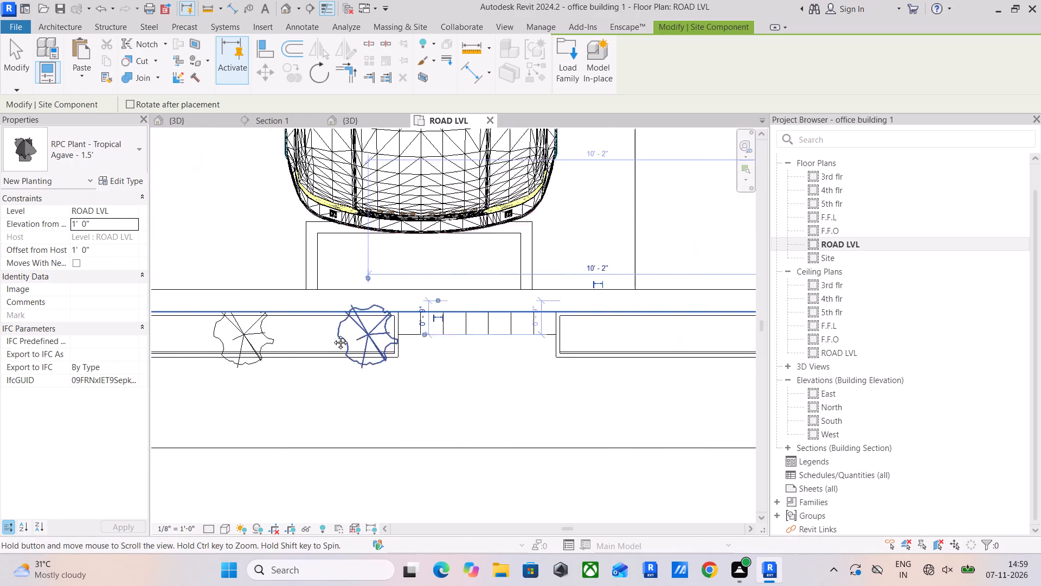
pyautogui.moveTo(332, 334); pyautogui.dragTo(294, 334, button='middle')
pyautogui.click(510, 329)
pyautogui.moveTo(563, 332); pyautogui.dragTo(561, 332, button='middle')
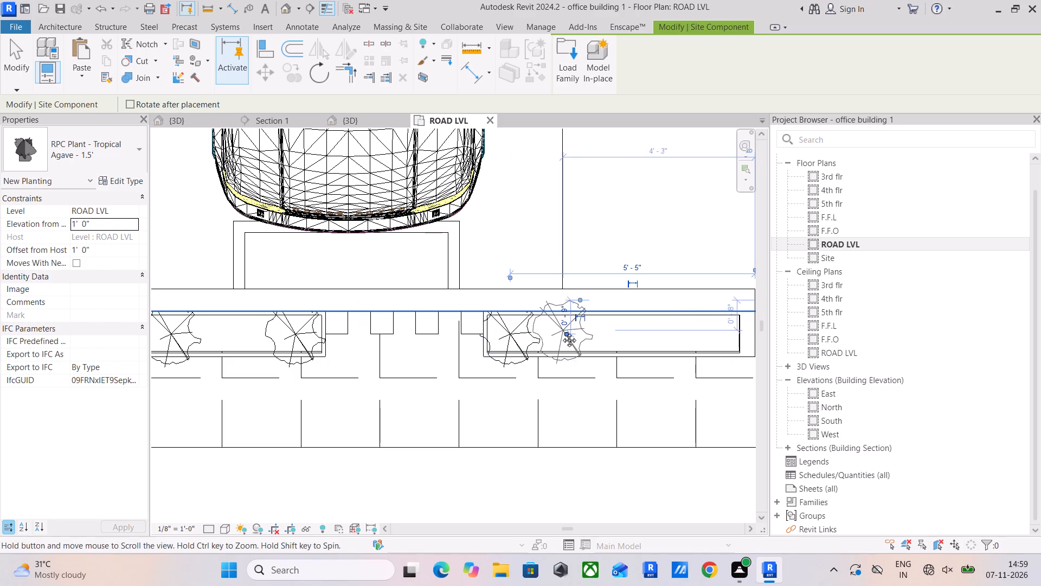
pyautogui.moveTo(561, 332); pyautogui.dragTo(470, 333, button='middle')
pyautogui.click(531, 334)
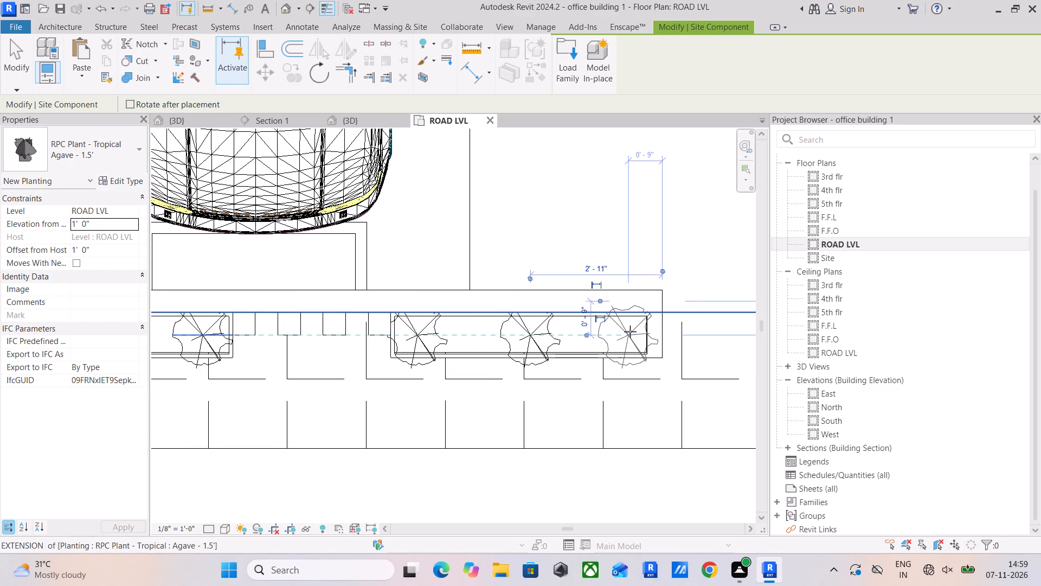
pyautogui.click(630, 332)
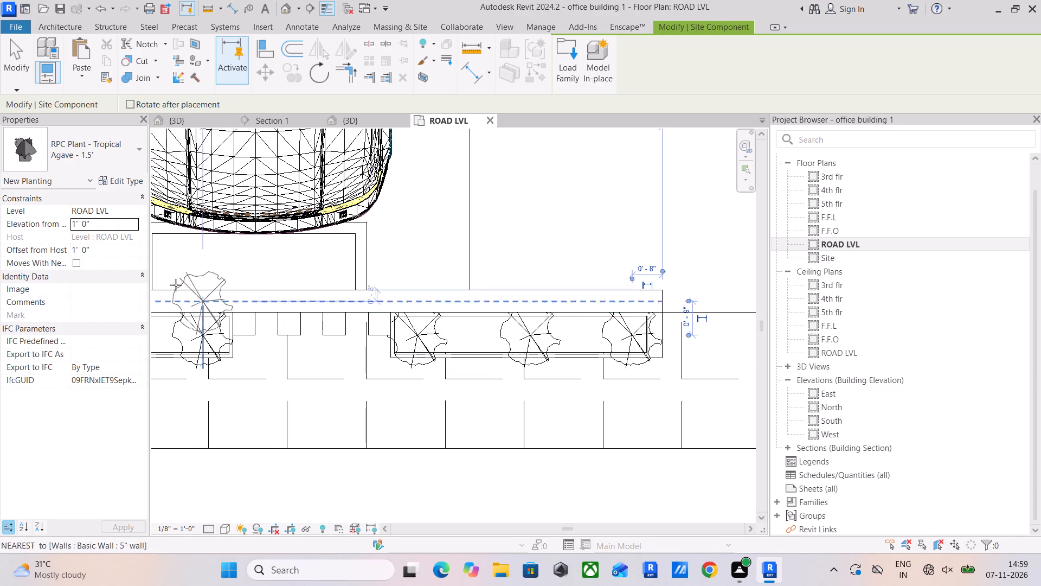
# Switch the plant type to RPC Plant - Tropical Crane Lily - 3' and place two between the easternmost planter's Agaves.
pyautogui.click(134, 157)
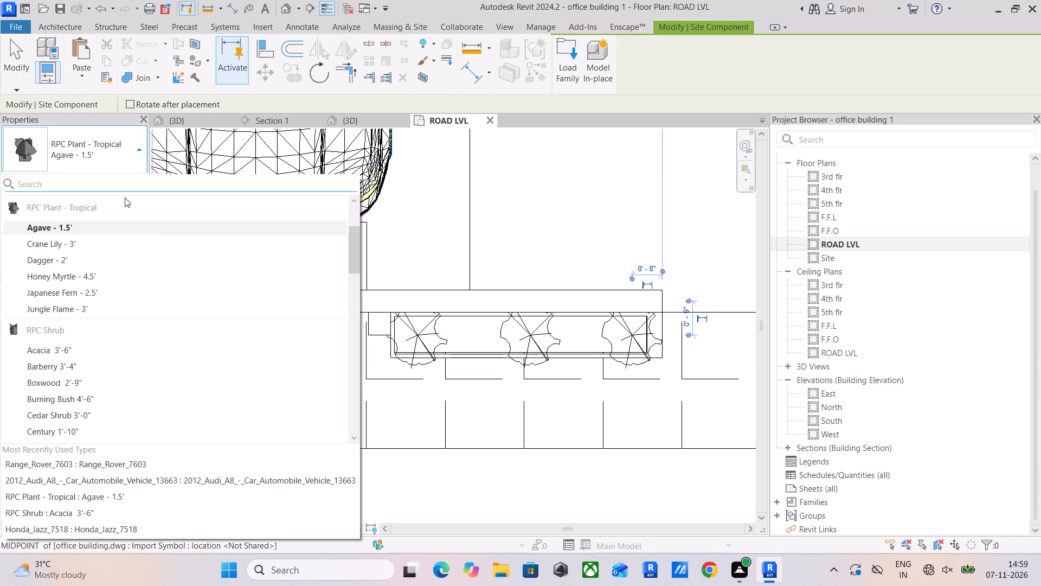
pyautogui.click(80, 243)
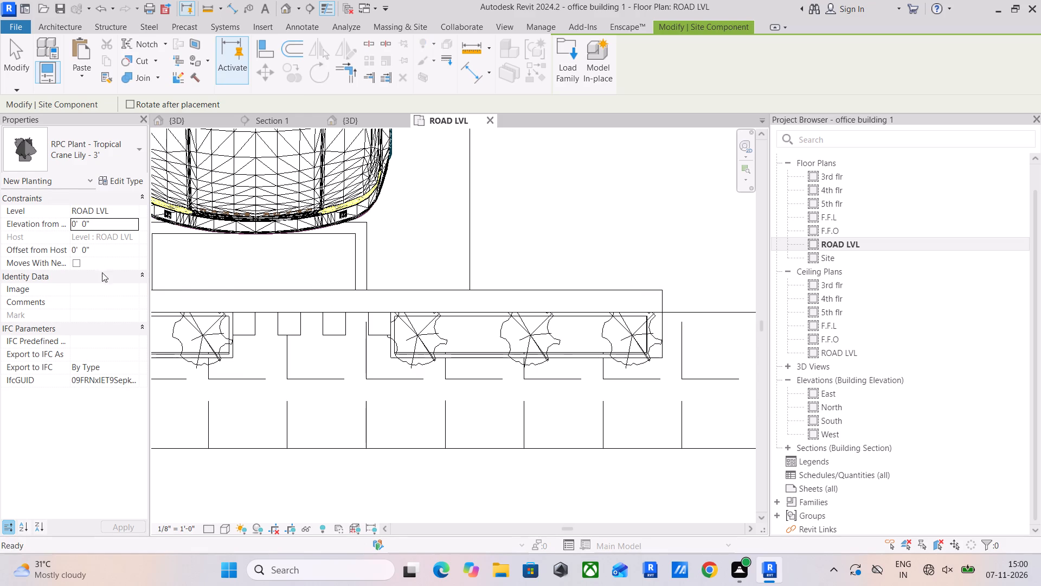
pyautogui.scroll(2, 477, 337)
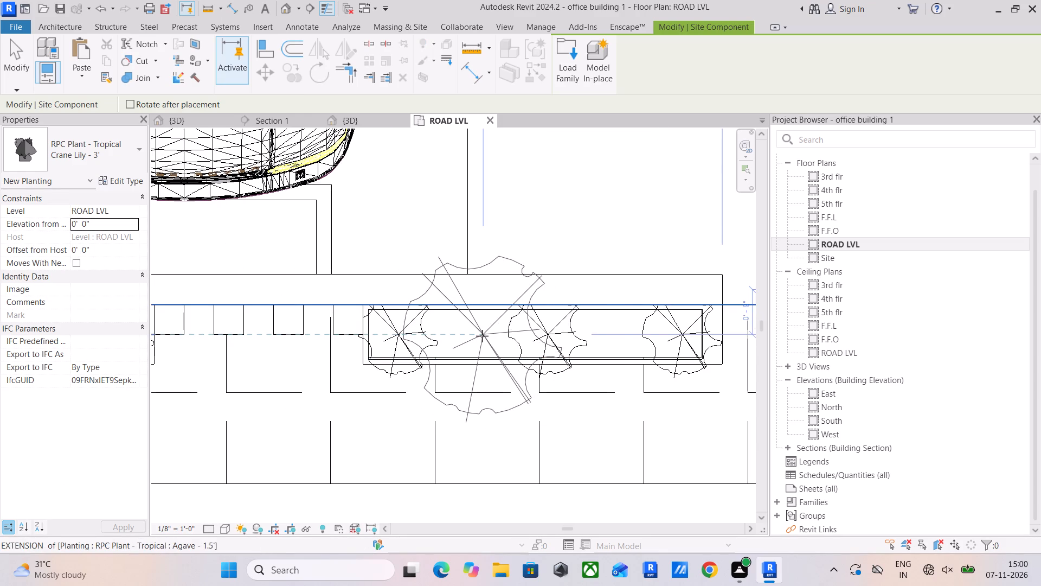
pyautogui.click(482, 336)
pyautogui.click(618, 332)
# Place three Crane Lily - 3' plants between the four Agaves of the third planter from the west.
pyautogui.moveTo(409, 322); pyautogui.dragTo(666, 331, button='middle')
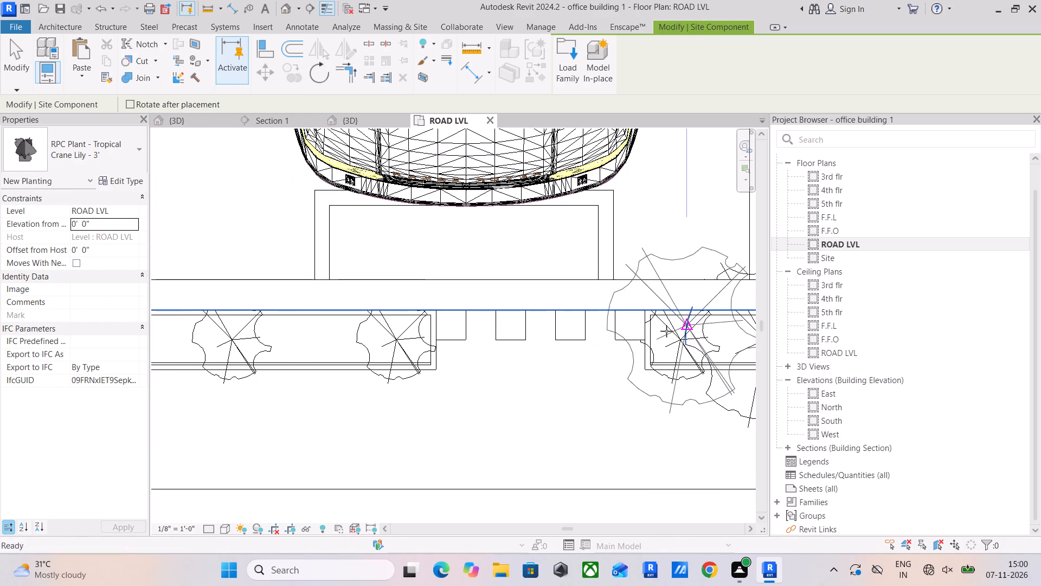
pyautogui.moveTo(666, 331); pyautogui.dragTo(691, 328, button='middle')
pyautogui.click(315, 339)
pyautogui.moveTo(320, 339); pyautogui.dragTo(646, 347, button='middle')
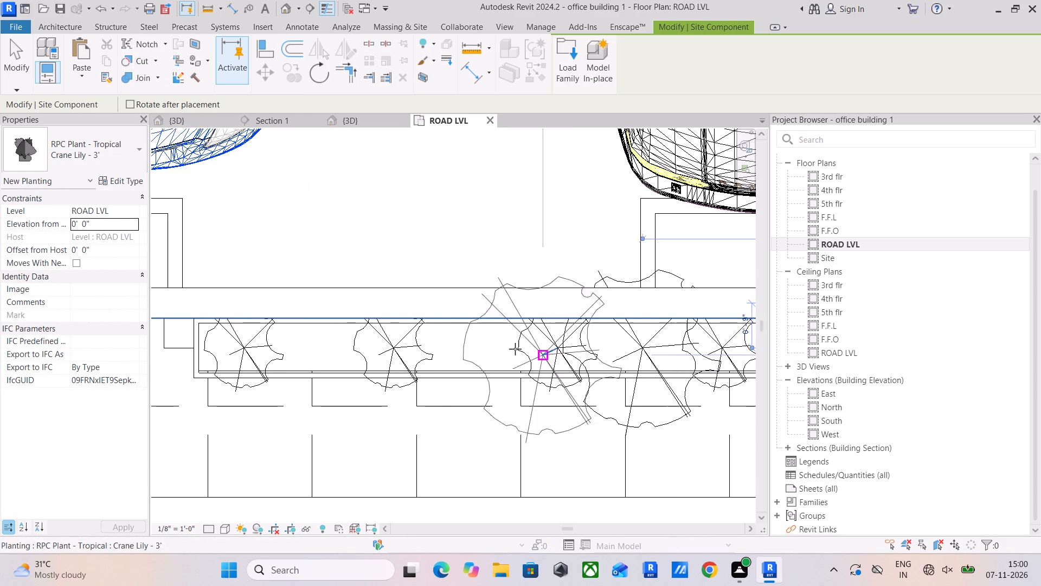
pyautogui.moveTo(492, 349); pyautogui.dragTo(485, 348)
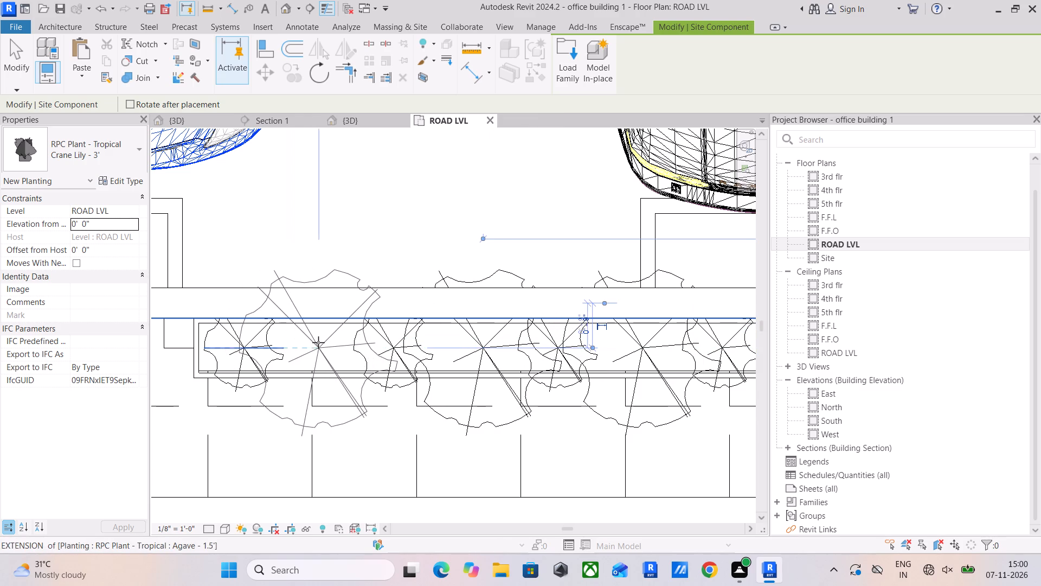
pyautogui.click(318, 342)
# Place three Crane Lily - 3' plants between the four Agaves of the second planter from the west.
pyautogui.scroll(-2, 320, 342)
pyautogui.moveTo(320, 342); pyautogui.dragTo(650, 345, button='middle')
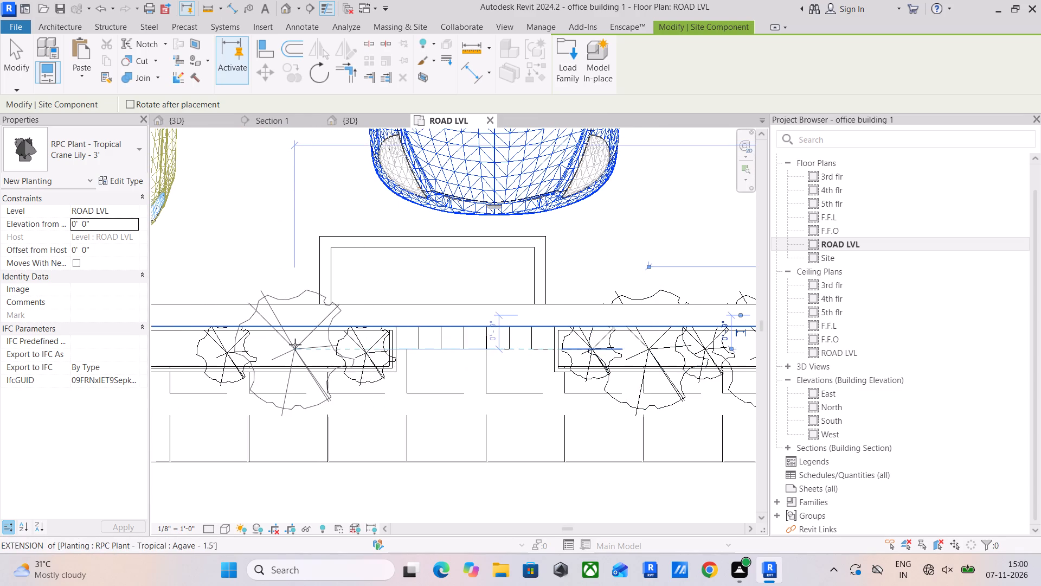
pyautogui.click(289, 345)
pyautogui.moveTo(292, 345); pyautogui.dragTo(576, 347, button='middle')
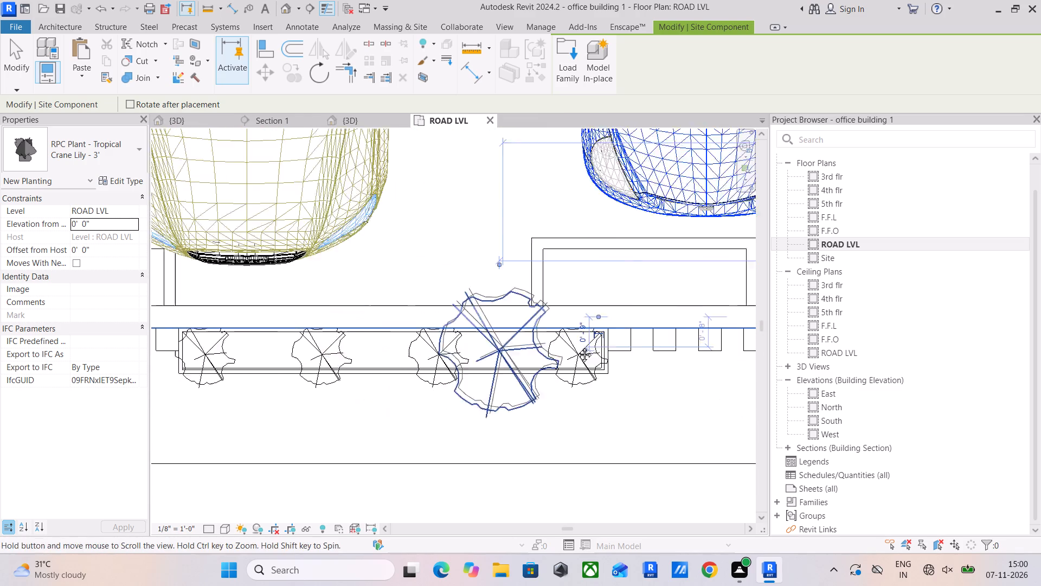
pyautogui.moveTo(576, 347); pyautogui.dragTo(590, 347, button='middle')
pyautogui.moveTo(479, 350); pyautogui.dragTo(473, 351)
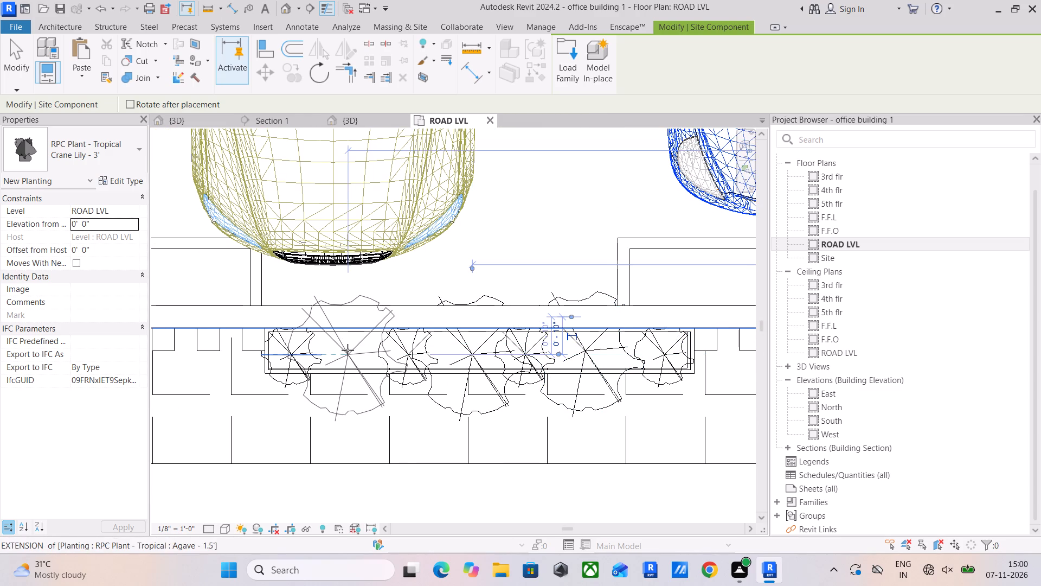
pyautogui.click(348, 350)
# Place one Crane Lily - 3' in the middle of the westernmost planter.
pyautogui.moveTo(349, 351); pyautogui.dragTo(715, 368, button='middle')
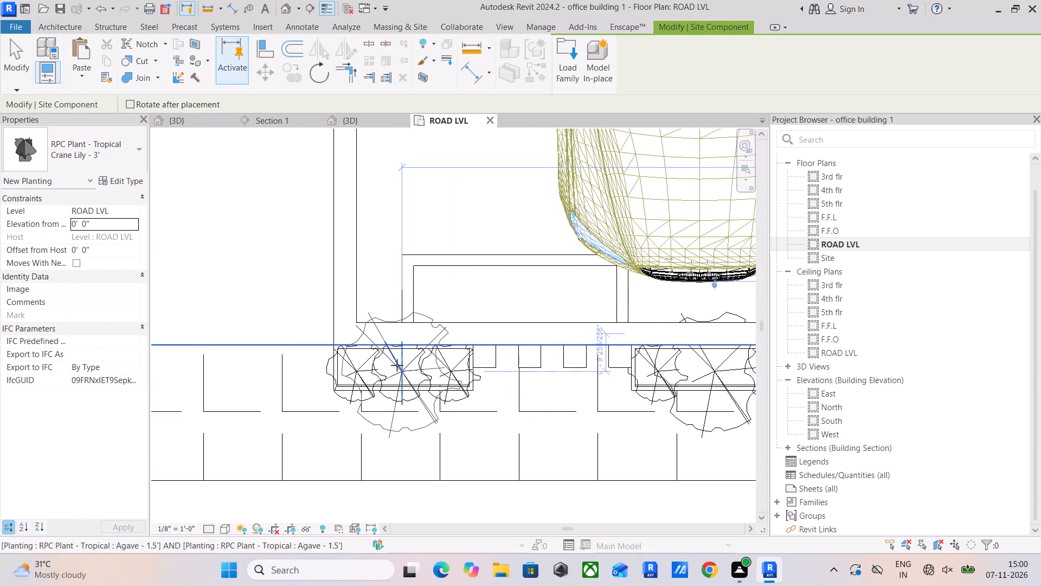
pyautogui.click(399, 367)
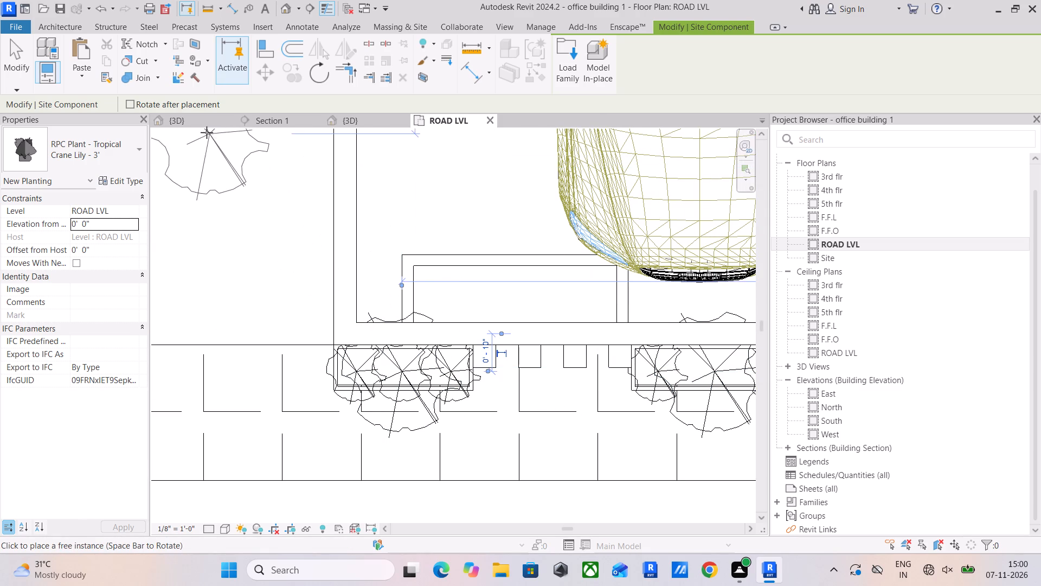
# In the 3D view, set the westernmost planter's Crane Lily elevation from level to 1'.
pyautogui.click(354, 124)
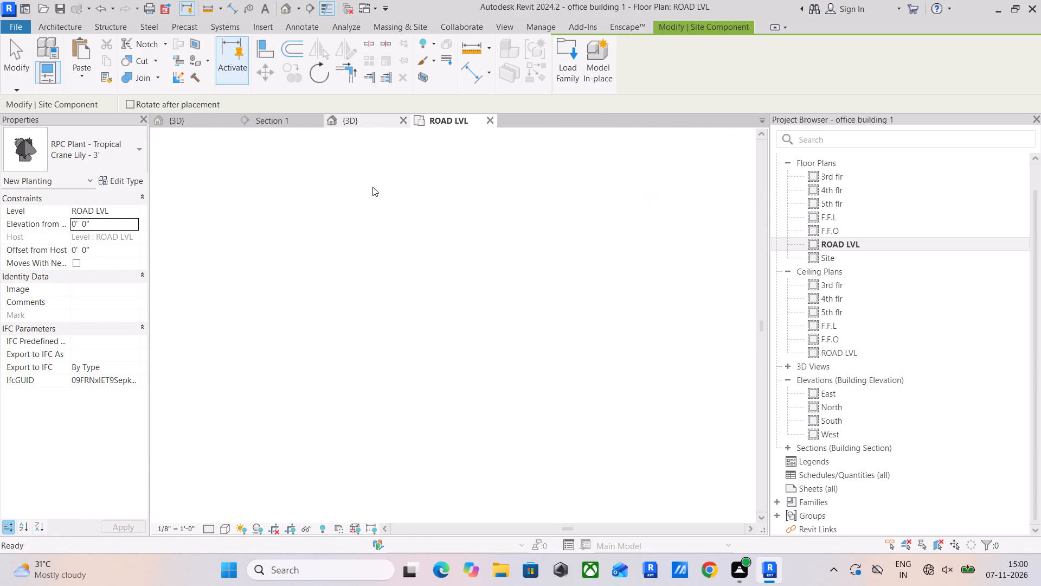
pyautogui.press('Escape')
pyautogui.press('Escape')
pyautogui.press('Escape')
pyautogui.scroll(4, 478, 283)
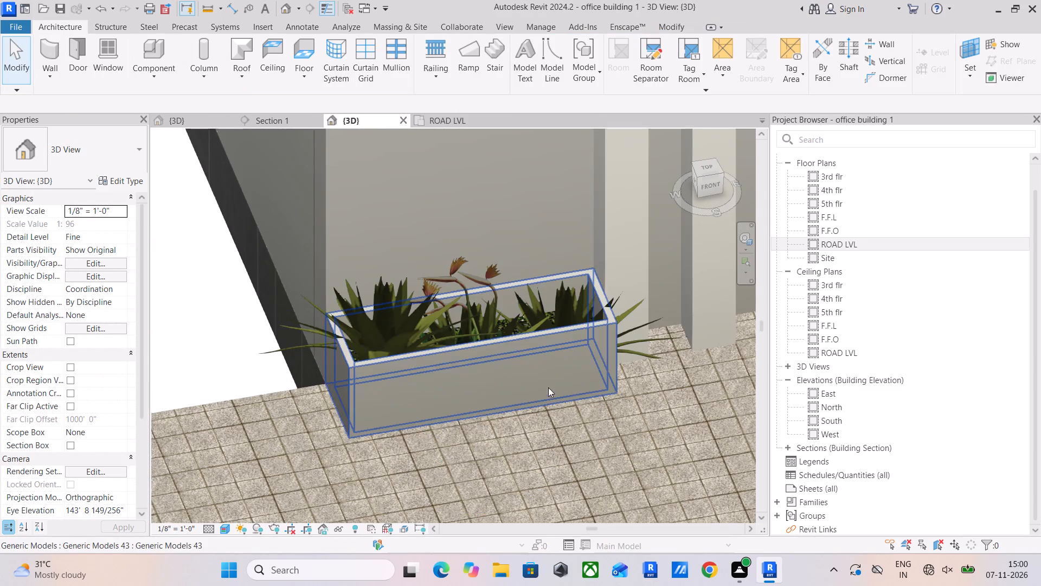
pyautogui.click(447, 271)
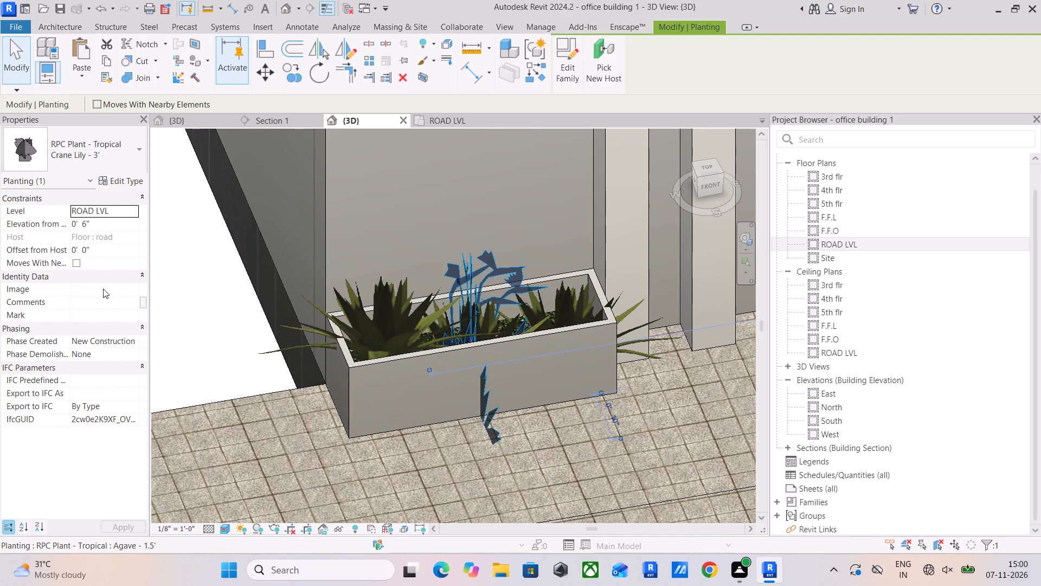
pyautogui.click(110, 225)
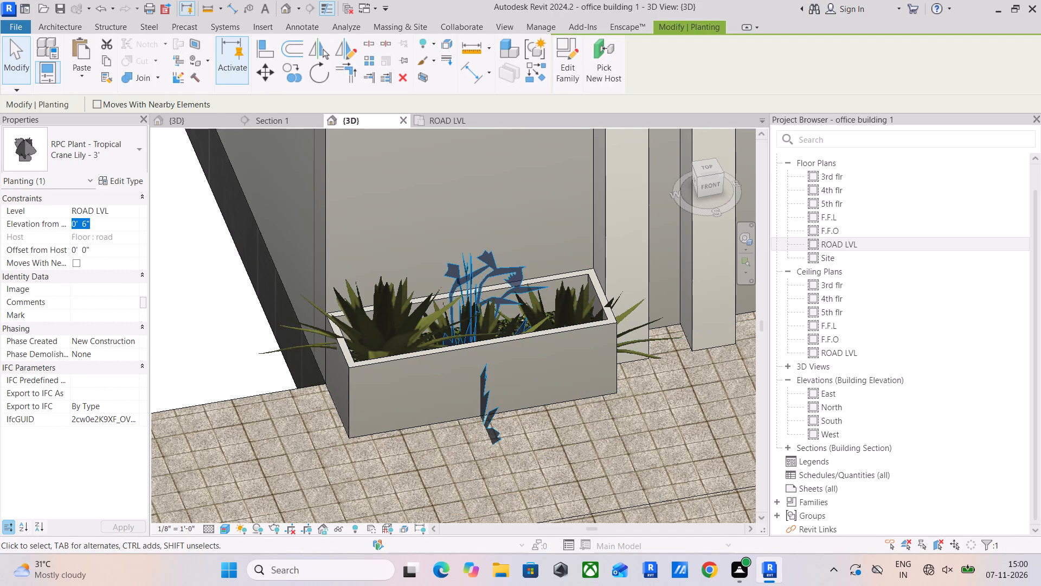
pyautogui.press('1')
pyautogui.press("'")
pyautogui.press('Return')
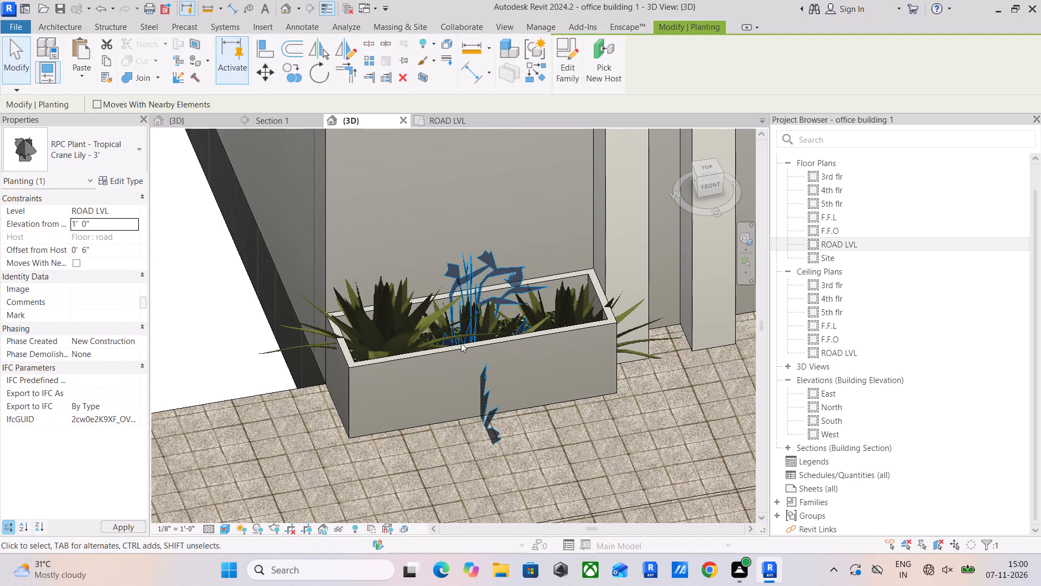
# Select all instances of the Crane Lily - 3' plant and set their elevation from level to 1.5'.
pyautogui.click(504, 250)
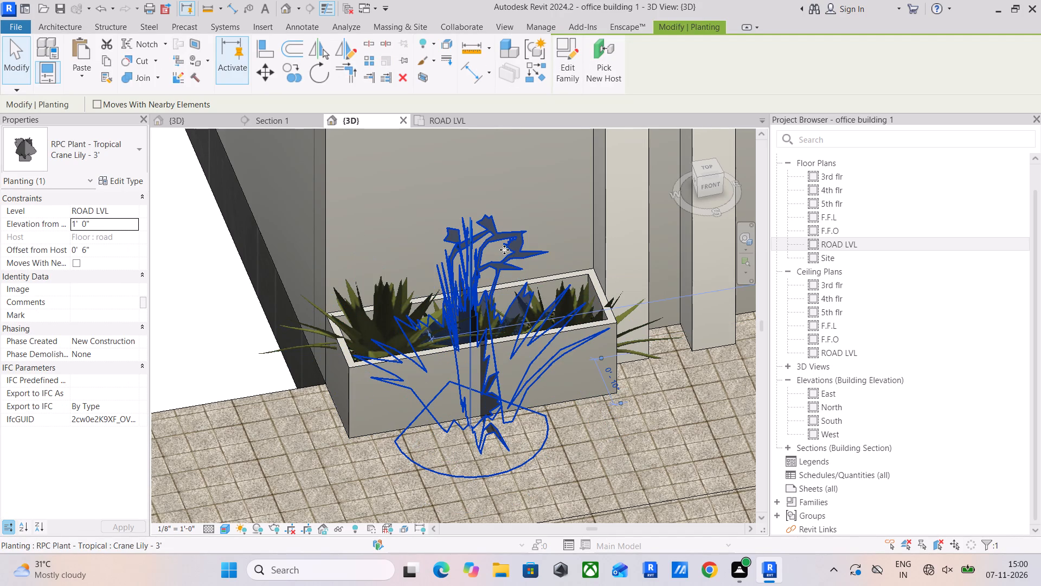
pyautogui.scroll(-4, 238, 268)
pyautogui.moveTo(378, 289); pyautogui.dragTo(252, 352, button='middle')
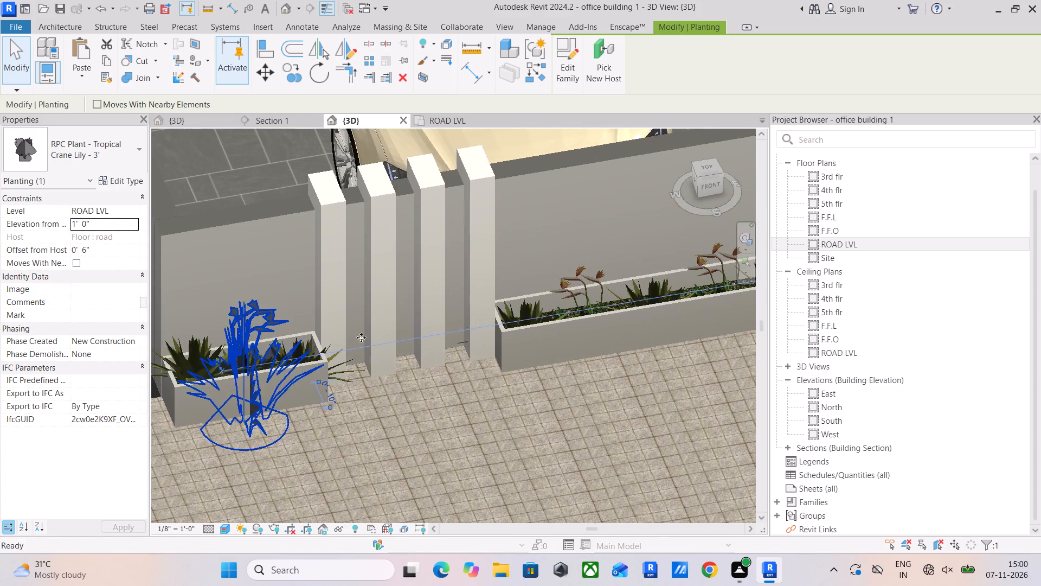
pyautogui.write('sa')
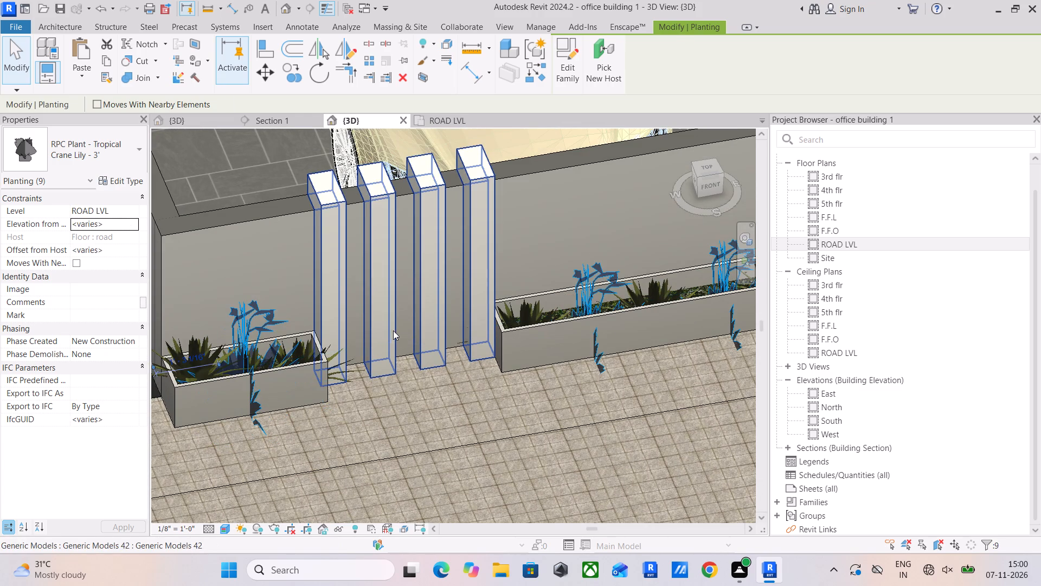
pyautogui.click(118, 220)
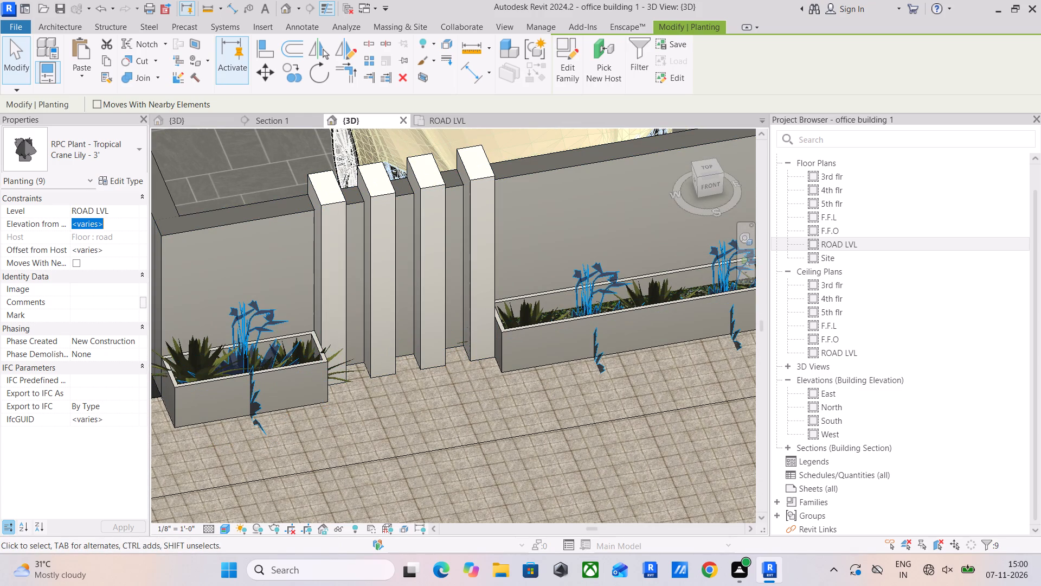
pyautogui.press('1')
pyautogui.write(".5'")
pyautogui.press('Return')
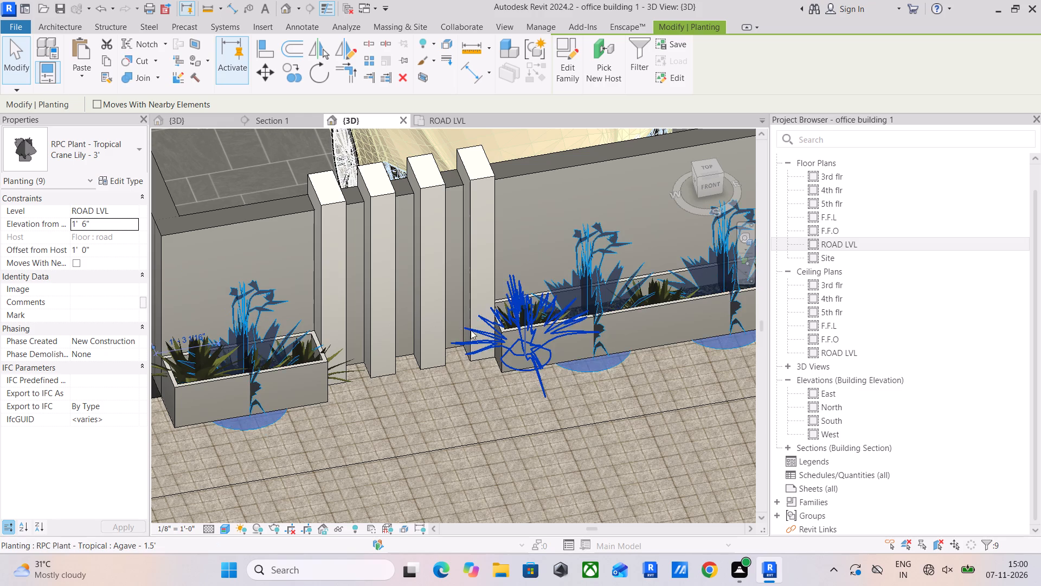
pyautogui.press('Escape')
# Inspect the plants in all the frontage planters along the boundary wall from several angles in 3D.
pyautogui.scroll(-3, 462, 404)
pyautogui.moveTo(481, 399); pyautogui.dragTo(337, 433, button='middle')
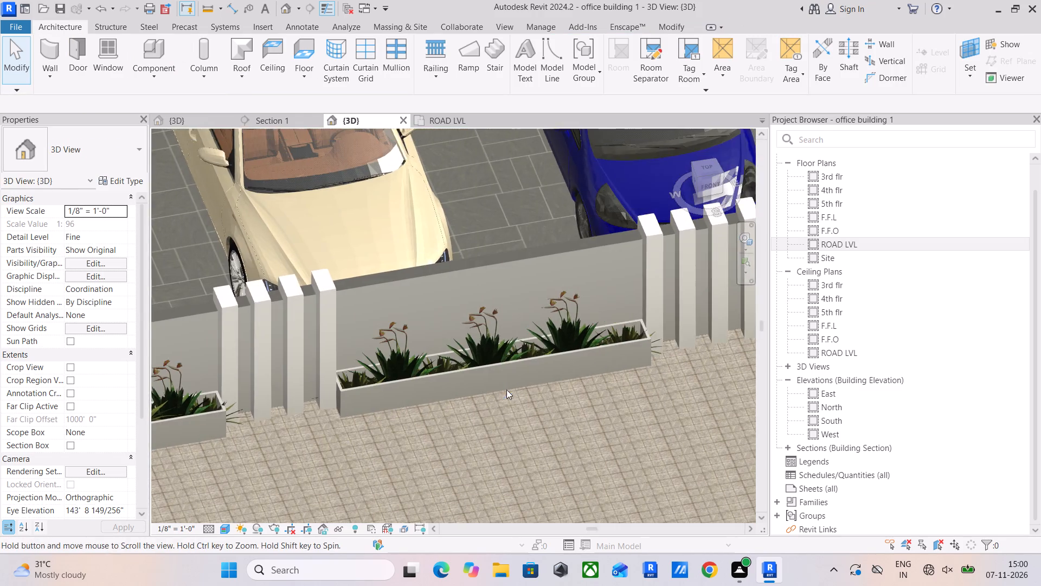
pyautogui.moveTo(510, 390); pyautogui.dragTo(462, 415, button='middle')
pyautogui.moveTo(606, 366); pyautogui.dragTo(473, 404, button='middle')
pyautogui.scroll(-3, 561, 386)
pyautogui.moveTo(573, 385); pyautogui.dragTo(629, 295, button='middle')
pyautogui.scroll(-3, 629, 325)
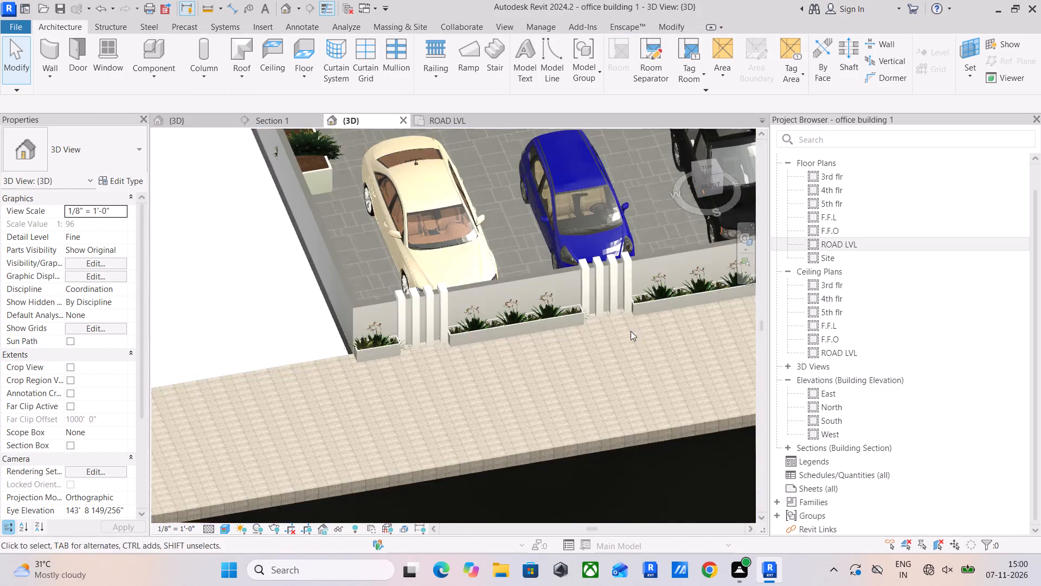
pyautogui.moveTo(638, 334); pyautogui.dragTo(458, 448, button='middle')
pyautogui.moveTo(612, 399); pyautogui.dragTo(323, 447, button='middle')
pyautogui.scroll(-2, 468, 420)
pyautogui.moveTo(473, 418); pyautogui.dragTo(640, 333, button='middle')
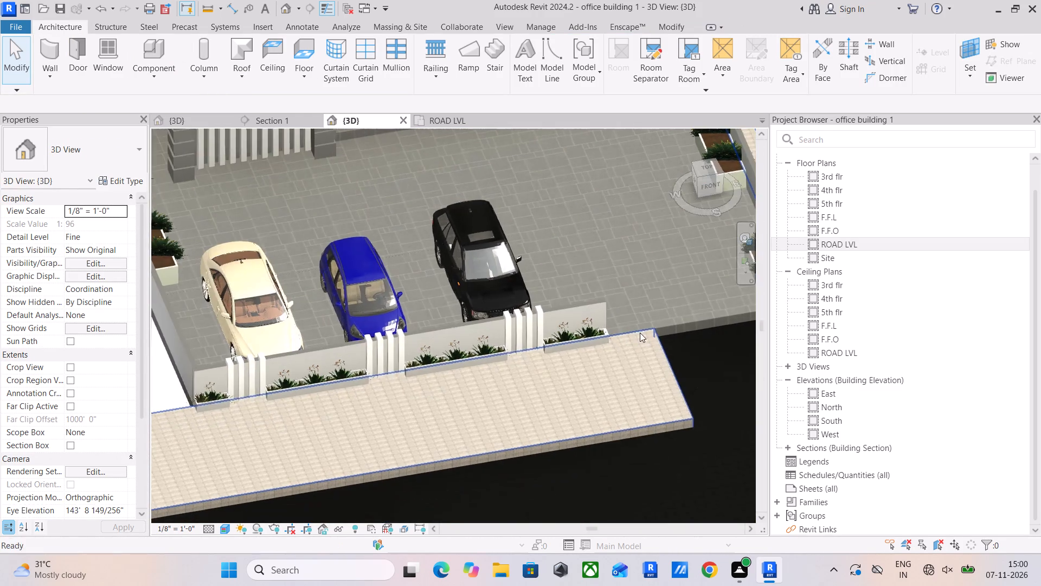
pyautogui.keyDown('shift'); pyautogui.moveTo(496, 390); pyautogui.dragTo(464, 344, button='middle'); pyautogui.keyUp('shift')
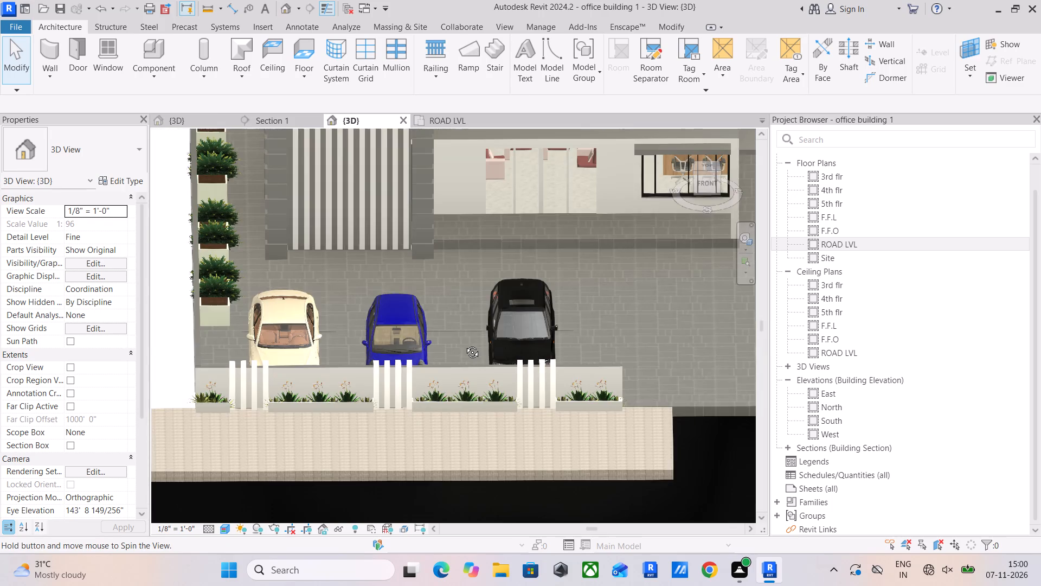
pyautogui.keyDown('shift'); pyautogui.moveTo(464, 344); pyautogui.dragTo(550, 336, button='middle'); pyautogui.keyUp('shift')
# Examine the side planters, the roads and the whole building exterior in 3D.
pyautogui.moveTo(541, 339); pyautogui.dragTo(438, 483, button='middle')
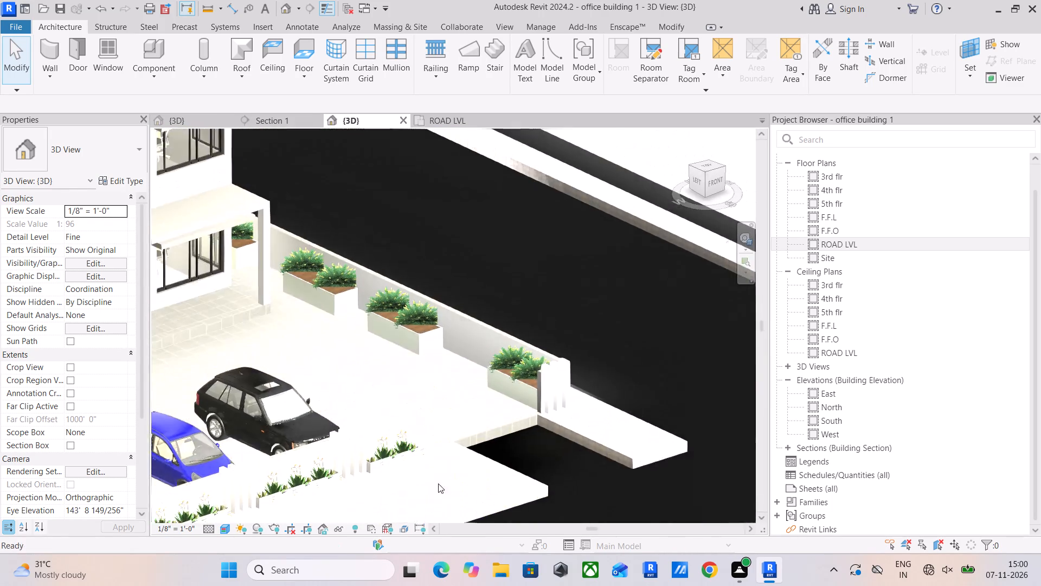
pyautogui.moveTo(438, 483); pyautogui.dragTo(434, 488, button='middle')
pyautogui.scroll(-2, 513, 416)
pyautogui.moveTo(518, 413); pyautogui.dragTo(508, 360, button='middle')
pyautogui.moveTo(502, 394); pyautogui.dragTo(475, 450, button='middle')
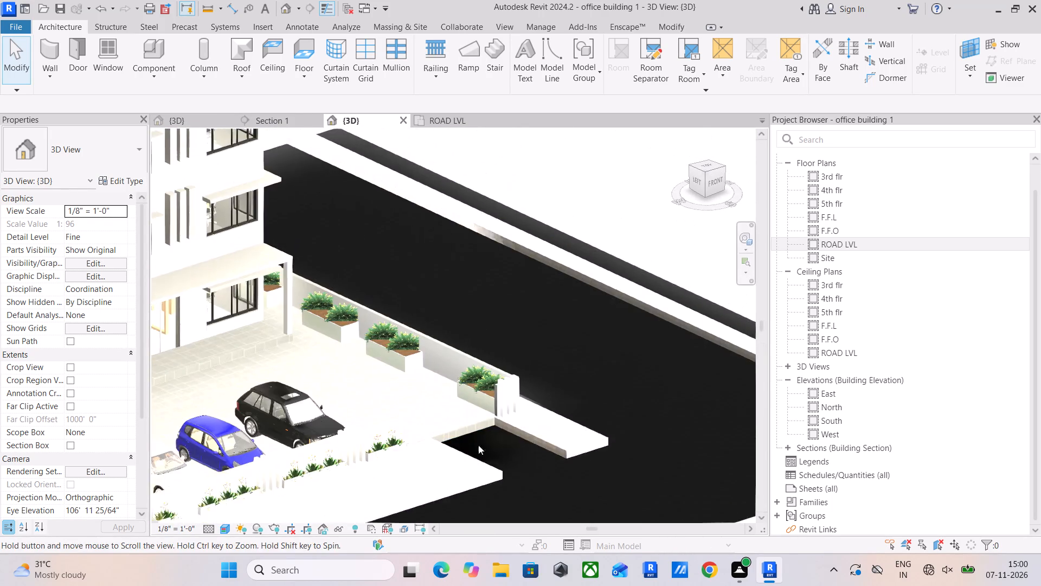
pyautogui.scroll(-3, 489, 410)
pyautogui.keyDown('shift'); pyautogui.moveTo(542, 386); pyautogui.dragTo(381, 343, button='middle'); pyautogui.keyUp('shift')
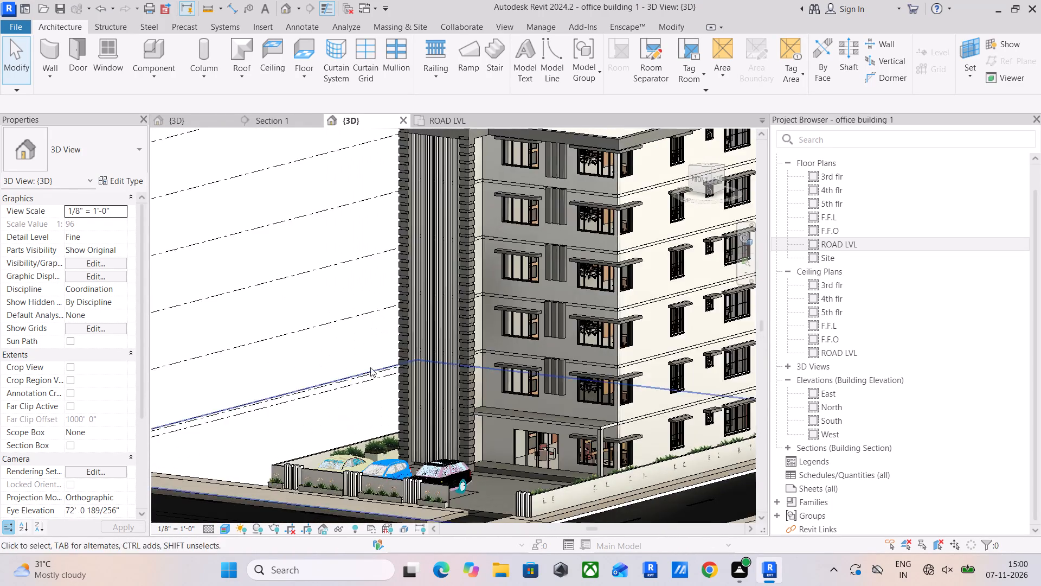
pyautogui.moveTo(368, 370); pyautogui.dragTo(259, 280, button='middle')
pyautogui.scroll(-3, 298, 327)
pyautogui.moveTo(361, 345); pyautogui.dragTo(374, 444, button='middle')
pyautogui.keyDown('shift'); pyautogui.moveTo(378, 402); pyautogui.dragTo(382, 375, button='middle'); pyautogui.keyUp('shift')
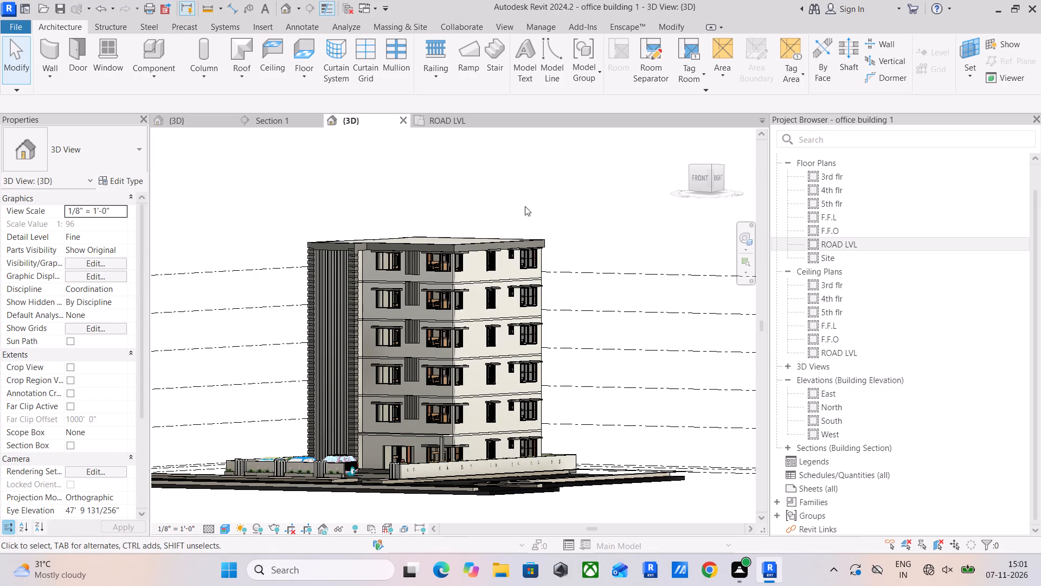
# Open the F.F.O floor plan and examine its office rooms and furniture layout.
pyautogui.doubleClick(860, 231)
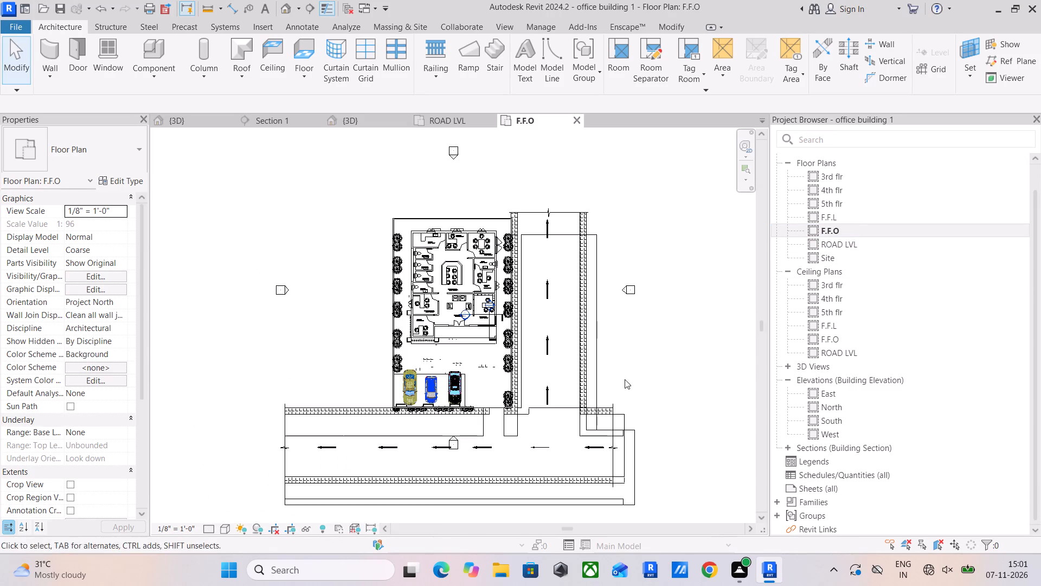
pyautogui.scroll(5, 466, 381)
pyautogui.scroll(4, 465, 308)
pyautogui.moveTo(465, 304); pyautogui.dragTo(451, 405, button='middle')
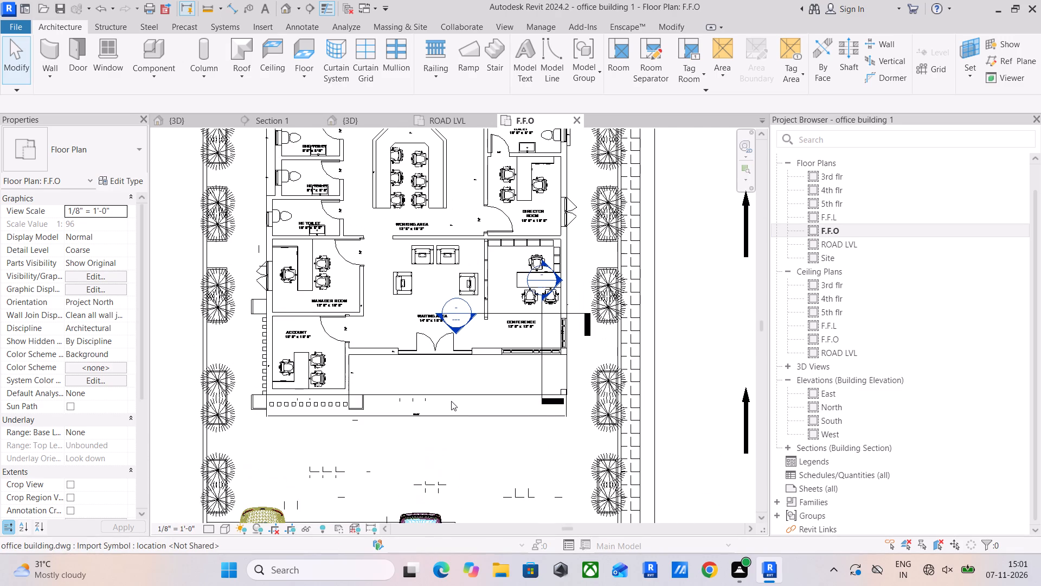
pyautogui.moveTo(431, 331); pyautogui.dragTo(427, 434, button='middle')
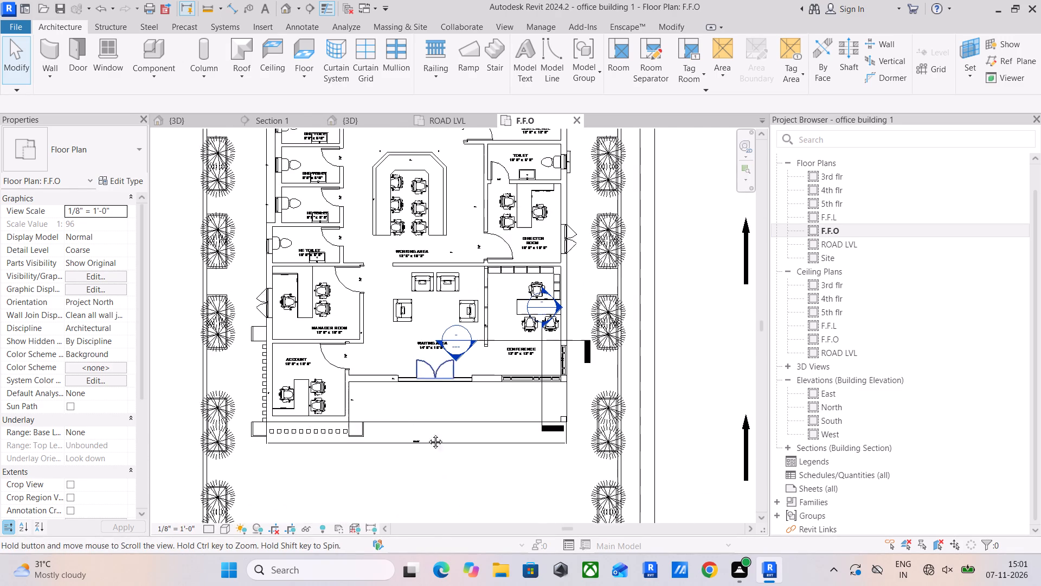
pyautogui.moveTo(427, 434); pyautogui.dragTo(428, 469, button='middle')
pyautogui.moveTo(385, 274); pyautogui.dragTo(377, 307, button='middle')
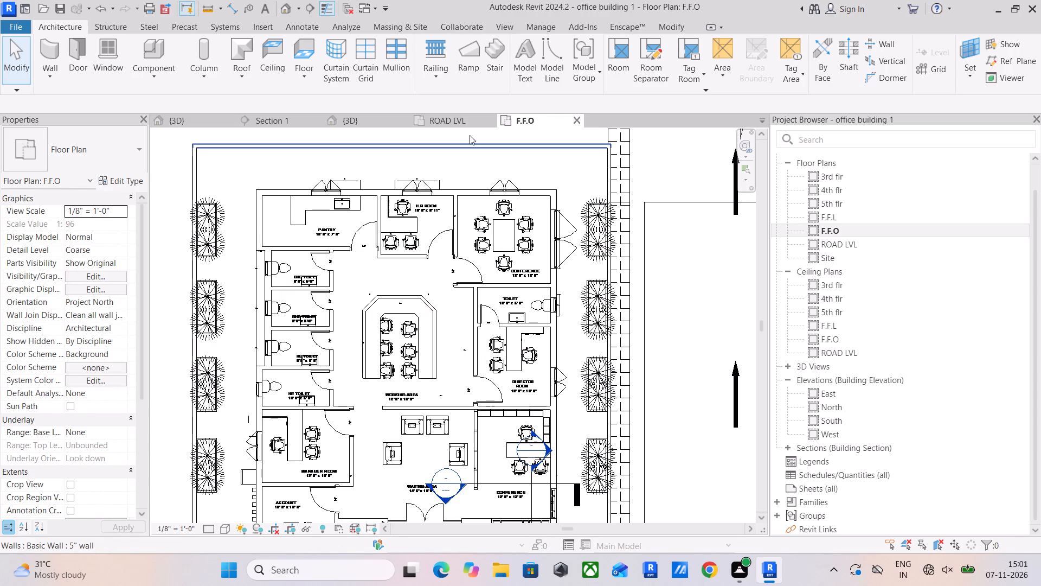
pyautogui.moveTo(429, 320); pyautogui.dragTo(445, 171, button='middle')
pyautogui.scroll(3, 468, 286)
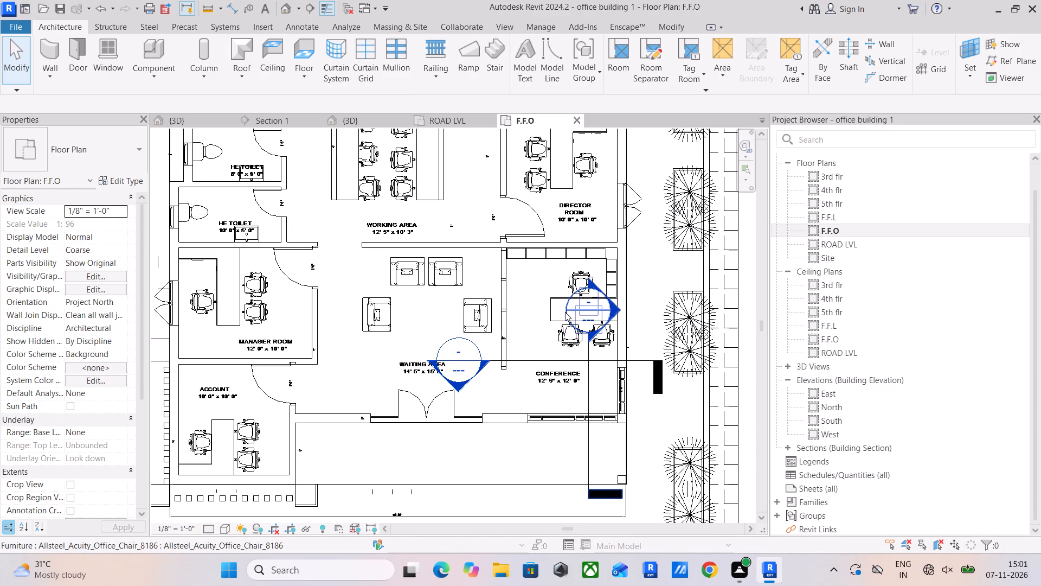
pyautogui.moveTo(260, 413); pyautogui.dragTo(326, 382, button='middle')
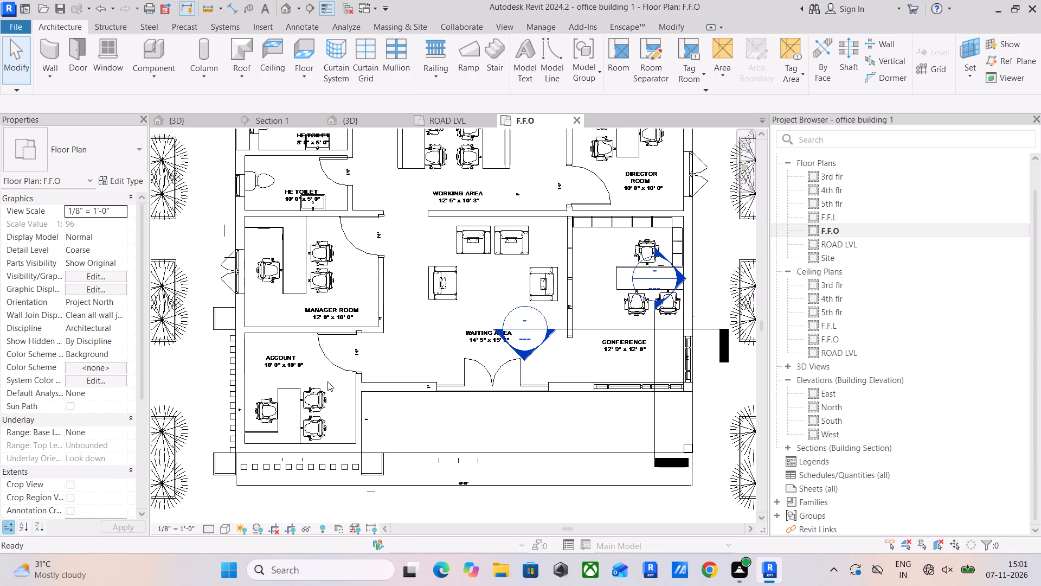
pyautogui.moveTo(333, 305); pyautogui.dragTo(317, 388, button='middle')
pyautogui.moveTo(404, 374); pyautogui.dragTo(409, 358, button='middle')
pyautogui.moveTo(401, 338); pyautogui.dragTo(432, 273, button='middle')
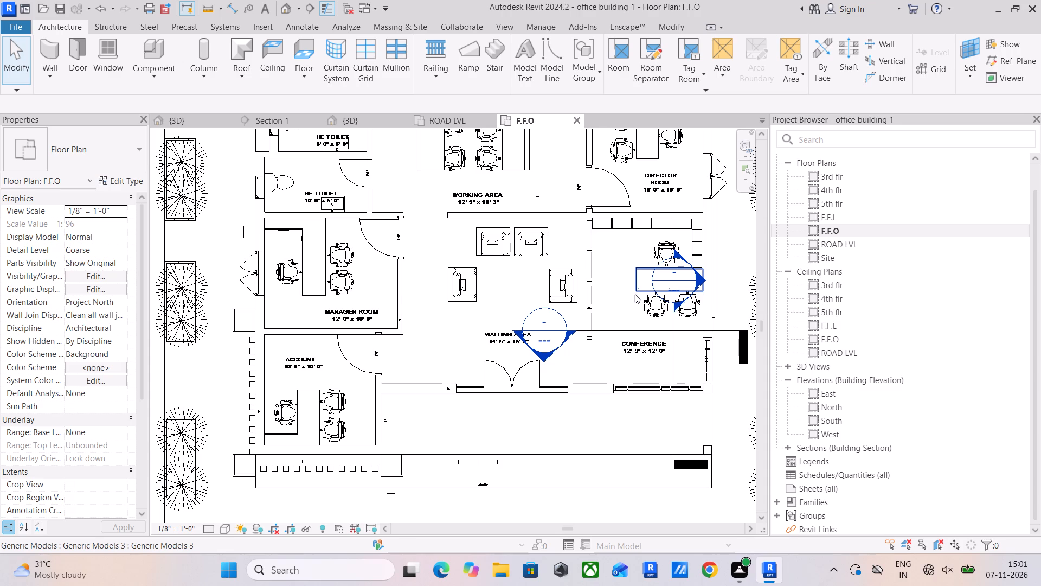
# Clear the conference room beside the waiting area by deleting its table, three office chairs and L-shaped hardscape unit.
pyautogui.click(635, 294)
pyautogui.scroll(1, 635, 294)
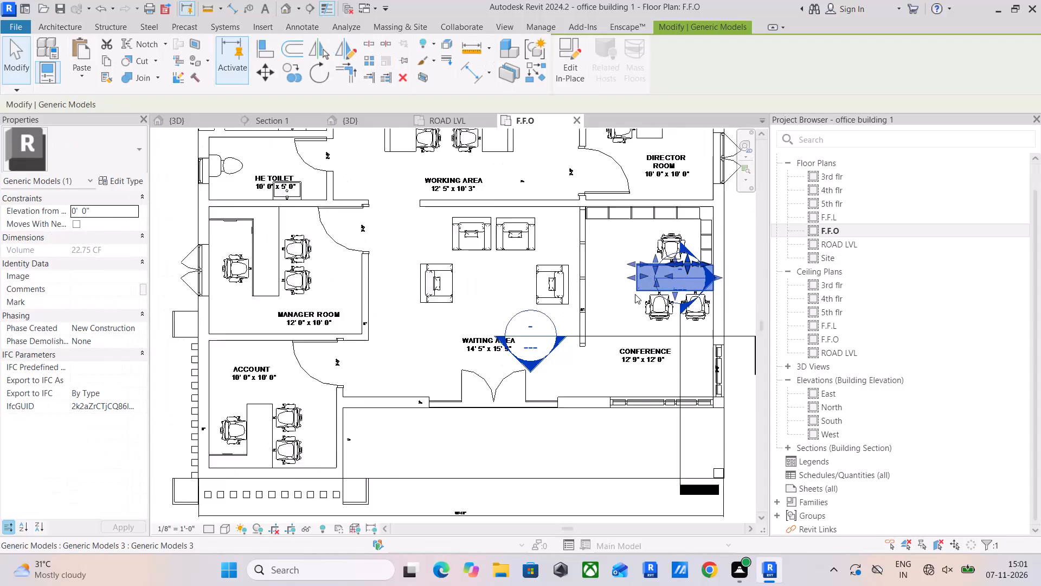
pyautogui.scroll(1, 635, 294)
pyautogui.press('Delete')
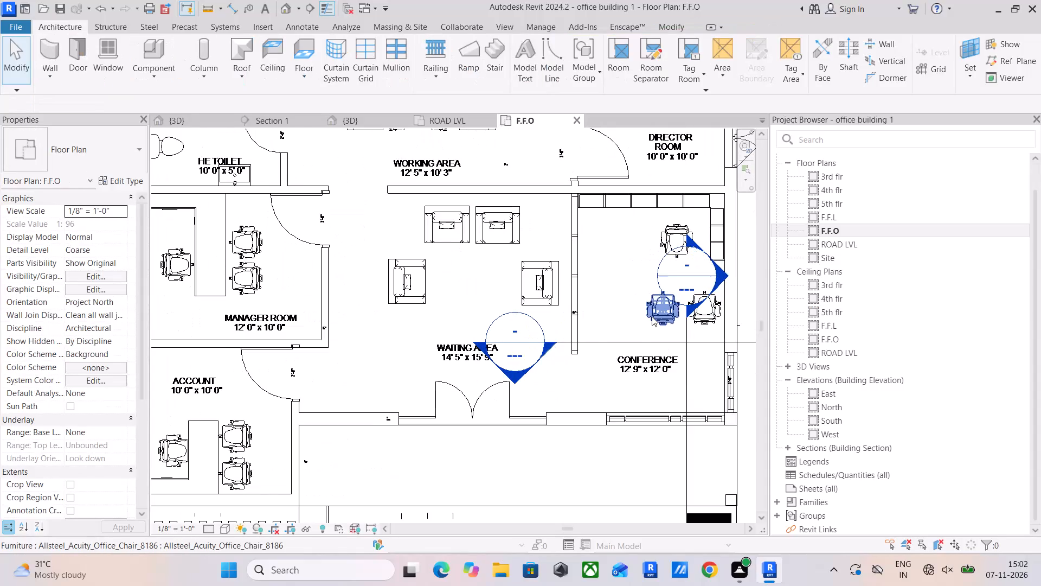
pyautogui.click(657, 329)
pyautogui.press('Delete')
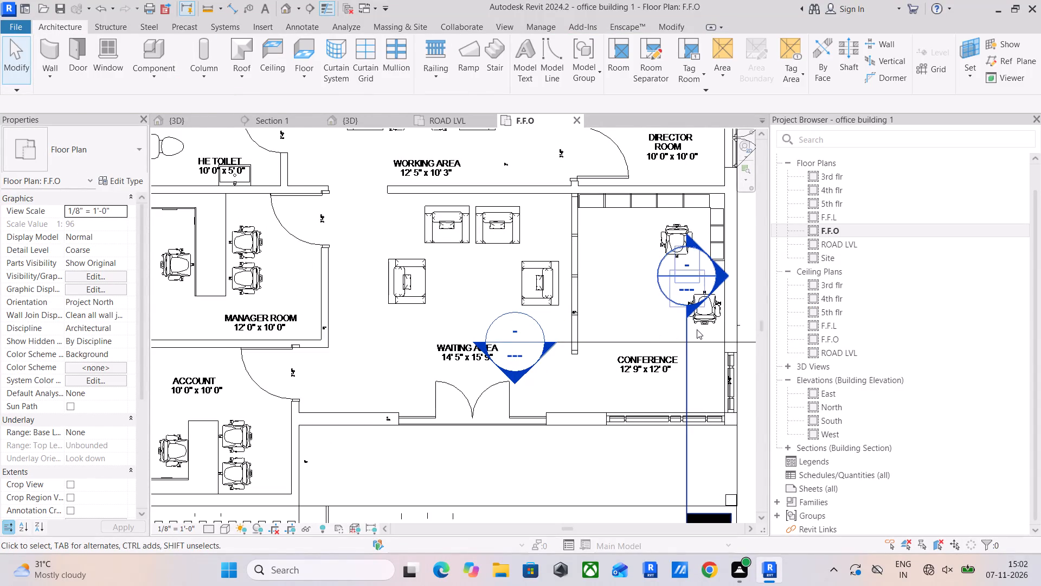
pyautogui.click(697, 329)
pyautogui.press('Delete')
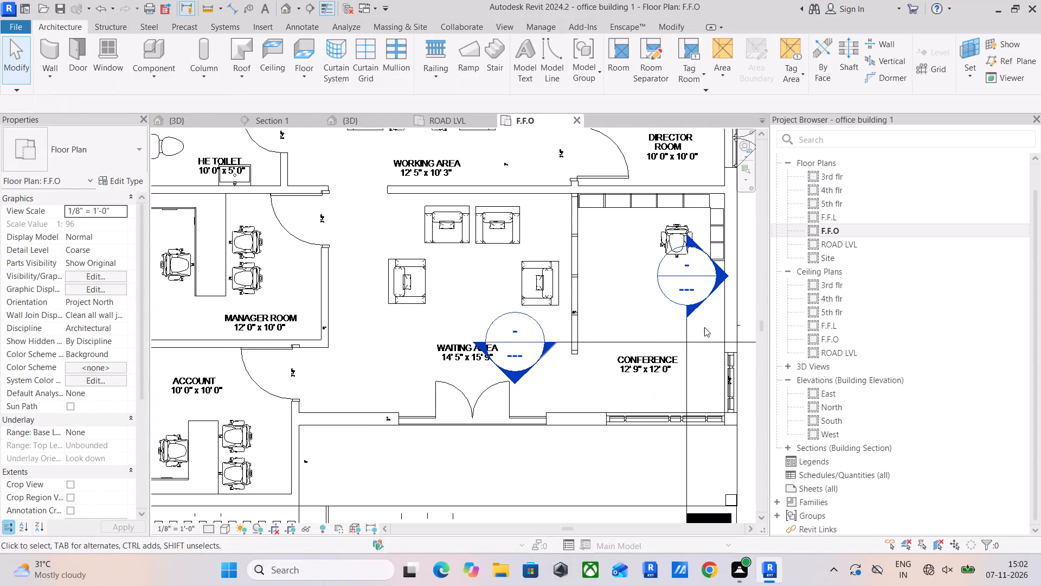
pyautogui.click(665, 237)
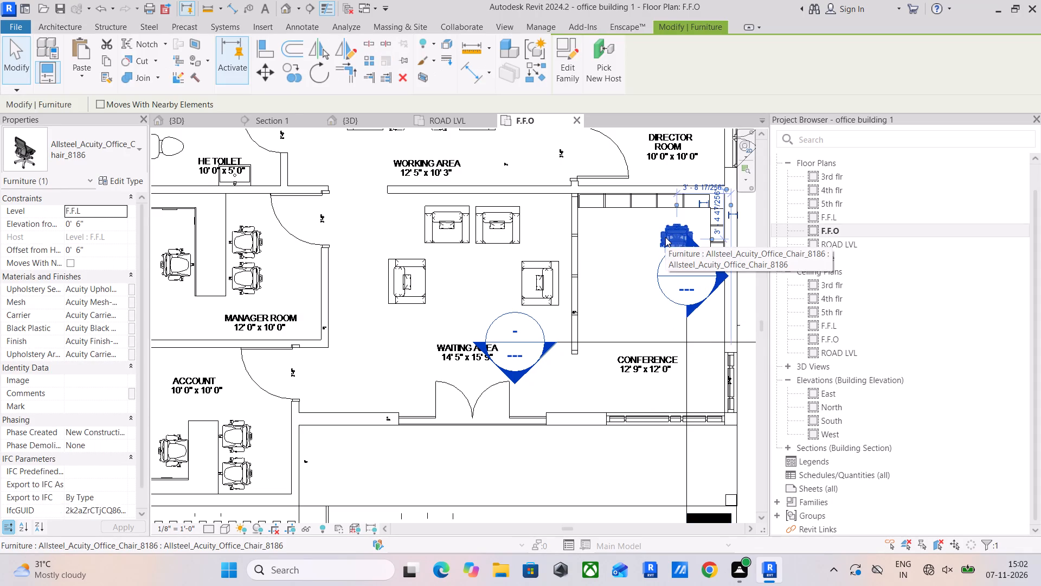
pyautogui.press('Delete')
pyautogui.click(669, 200)
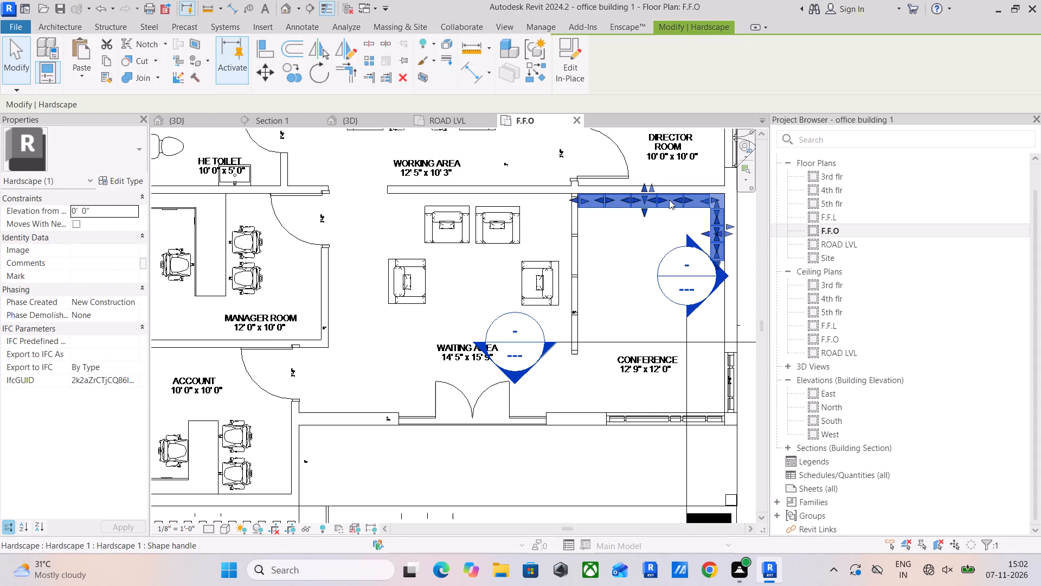
pyautogui.press('Delete')
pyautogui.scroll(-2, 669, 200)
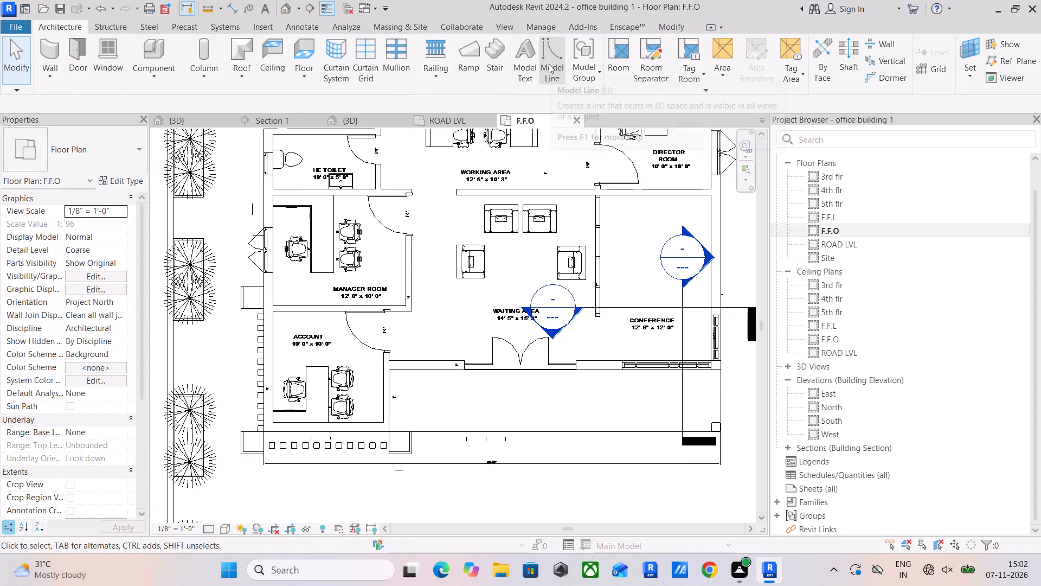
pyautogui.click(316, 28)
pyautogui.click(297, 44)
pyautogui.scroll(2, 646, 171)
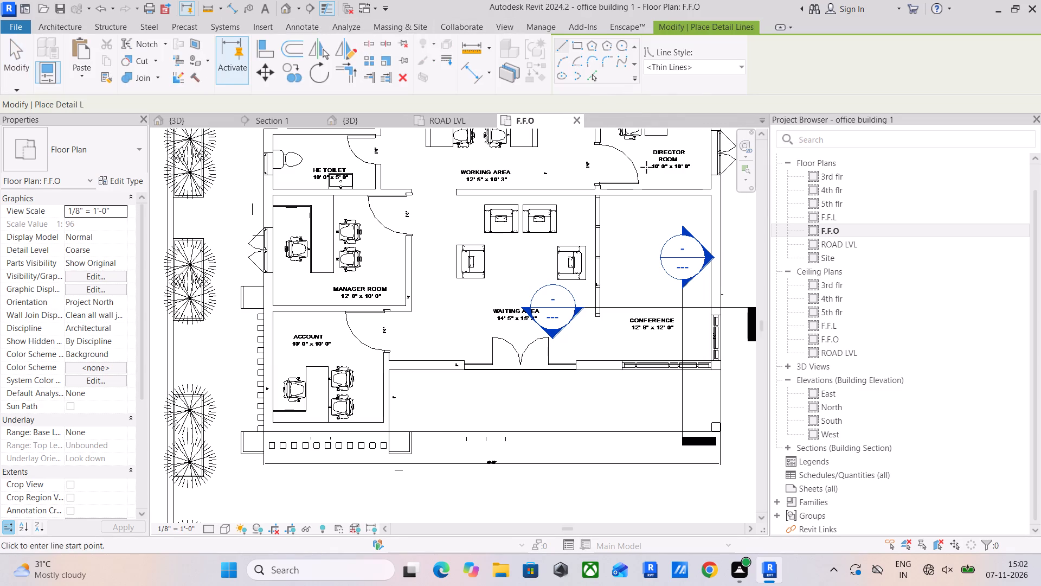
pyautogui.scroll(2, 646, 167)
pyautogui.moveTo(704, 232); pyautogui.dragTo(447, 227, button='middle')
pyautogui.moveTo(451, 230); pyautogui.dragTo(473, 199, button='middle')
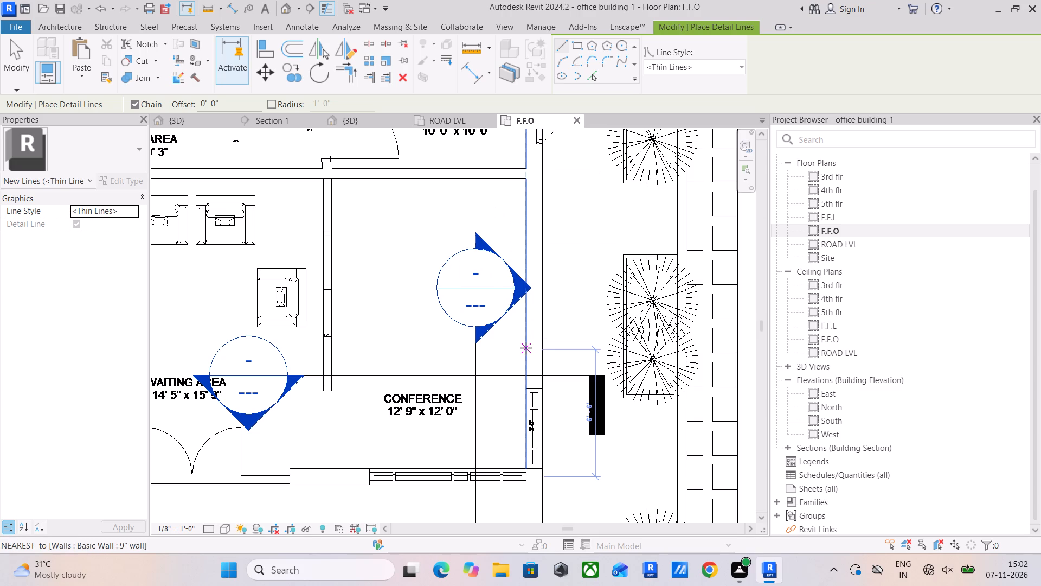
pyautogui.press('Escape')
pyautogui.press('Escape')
# Delete Section 2 and Section 1, the two building sections crossing the conference room.
pyautogui.click(470, 358)
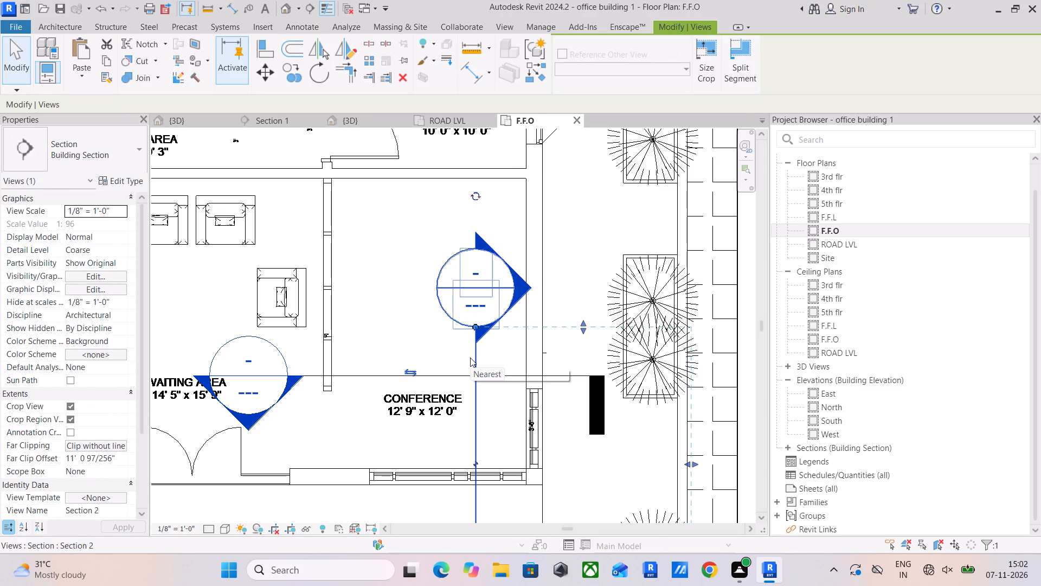
pyautogui.press('Delete')
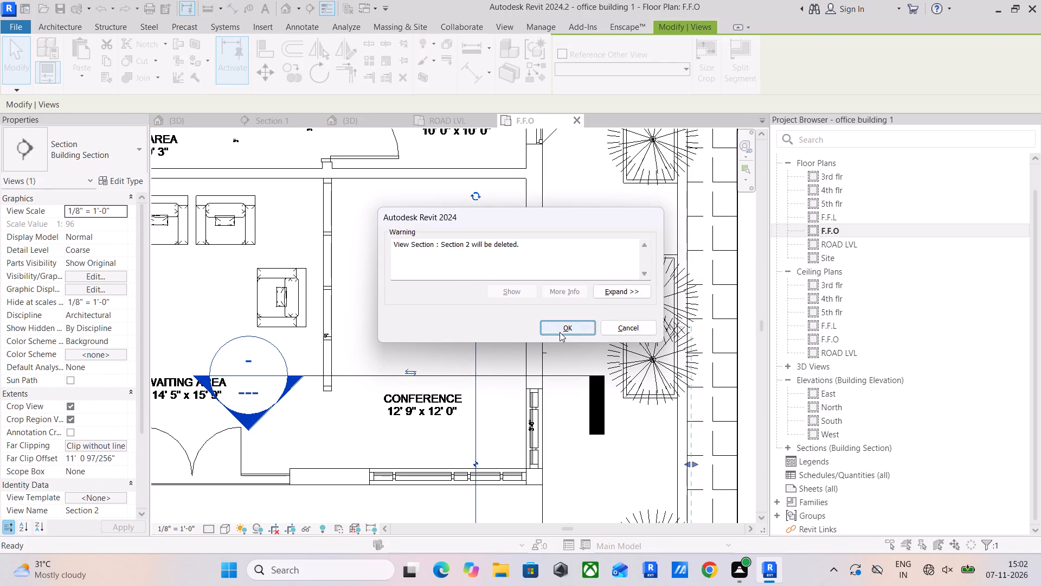
pyautogui.click(560, 332)
pyautogui.click(480, 378)
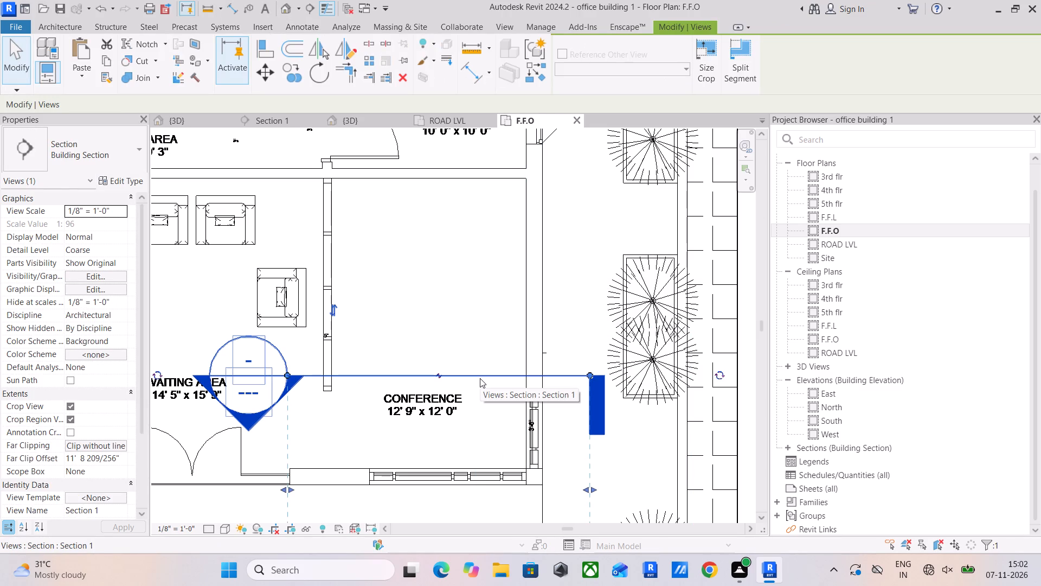
pyautogui.press('Delete')
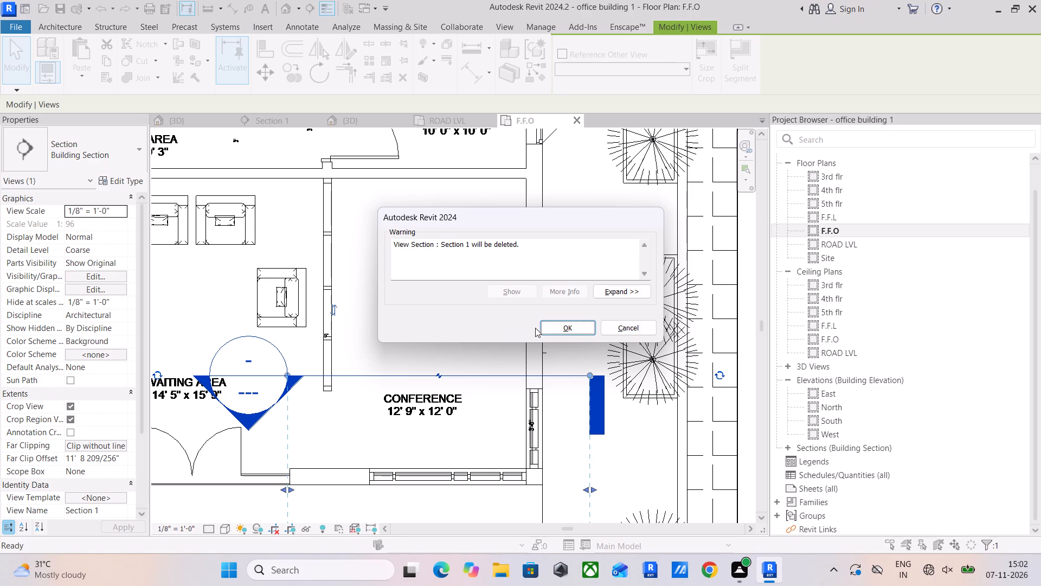
pyautogui.click(547, 328)
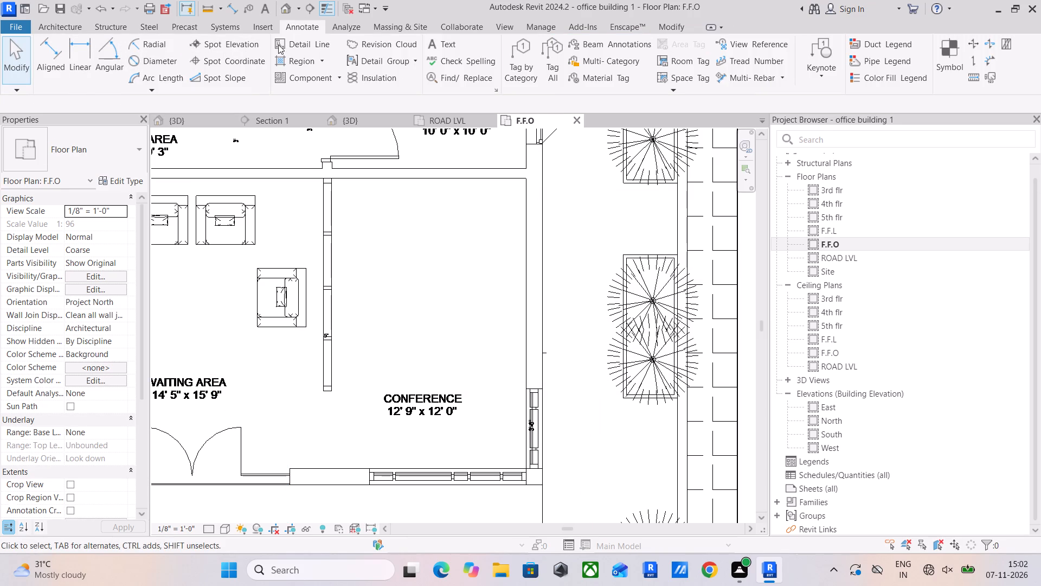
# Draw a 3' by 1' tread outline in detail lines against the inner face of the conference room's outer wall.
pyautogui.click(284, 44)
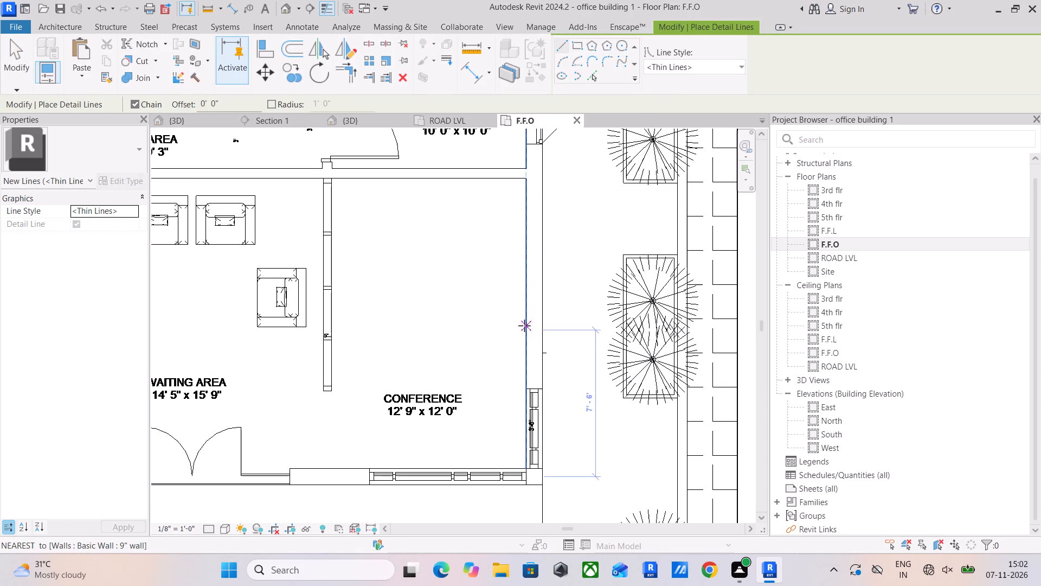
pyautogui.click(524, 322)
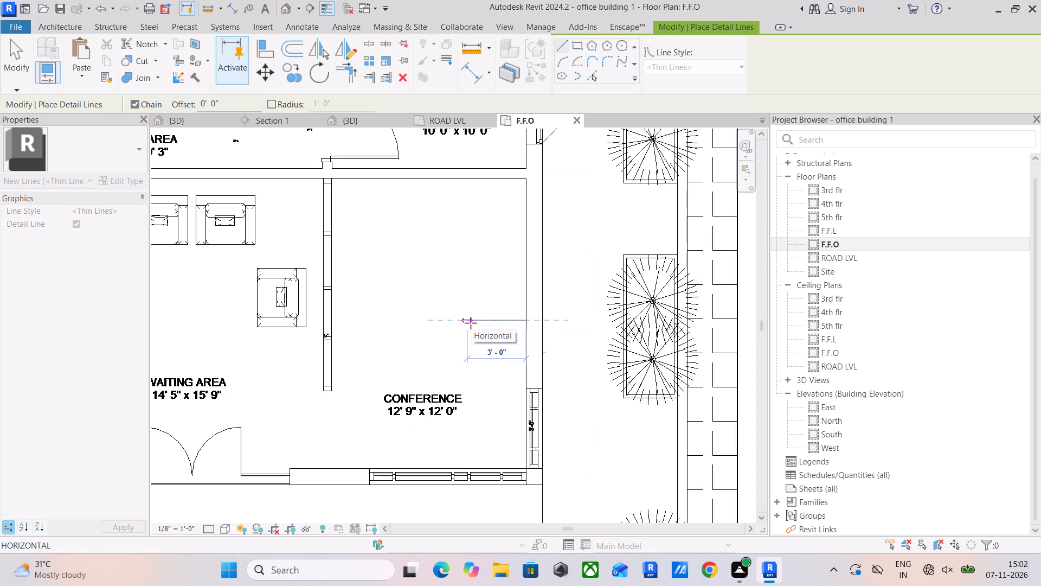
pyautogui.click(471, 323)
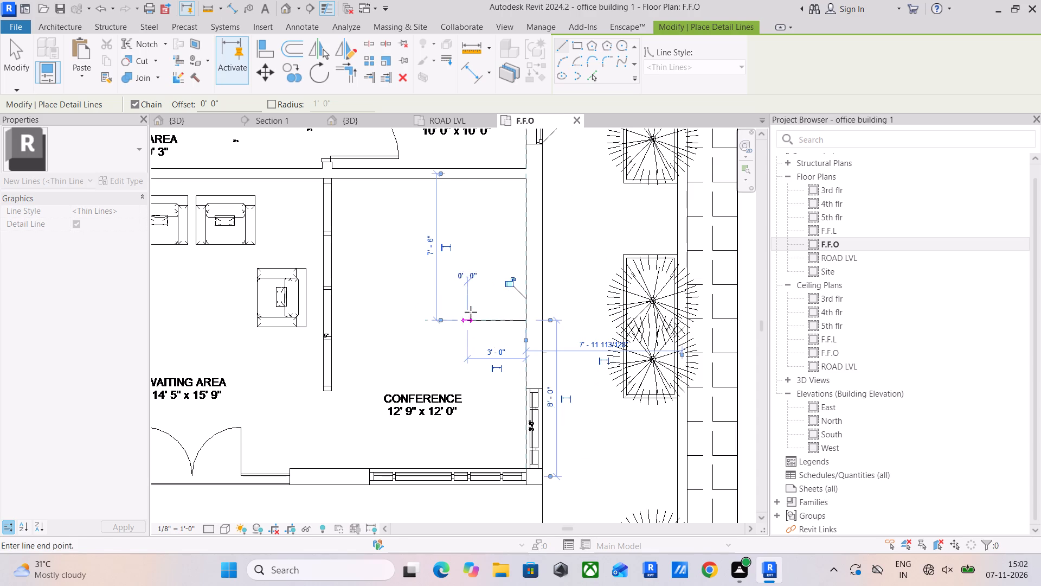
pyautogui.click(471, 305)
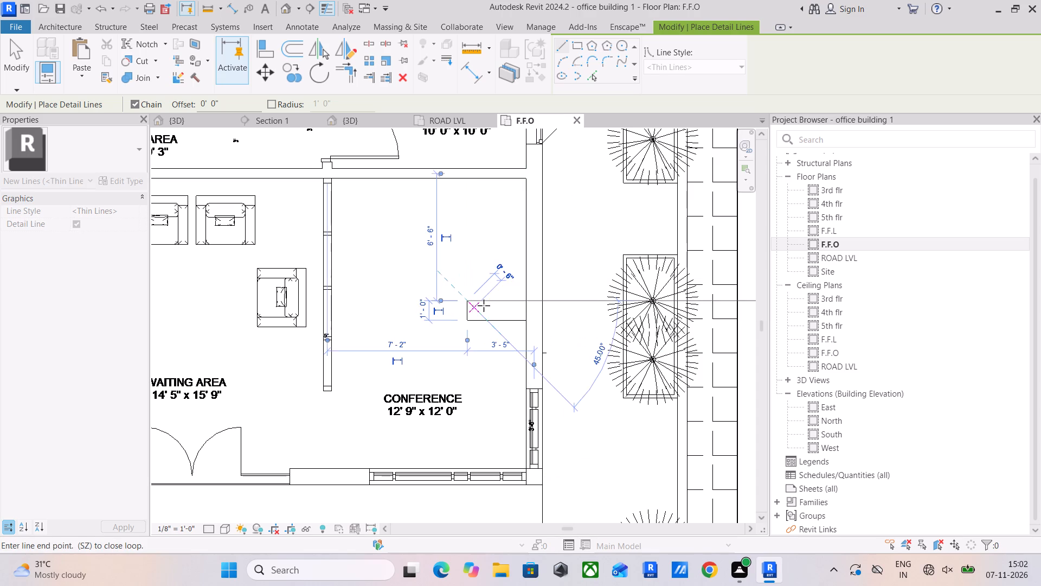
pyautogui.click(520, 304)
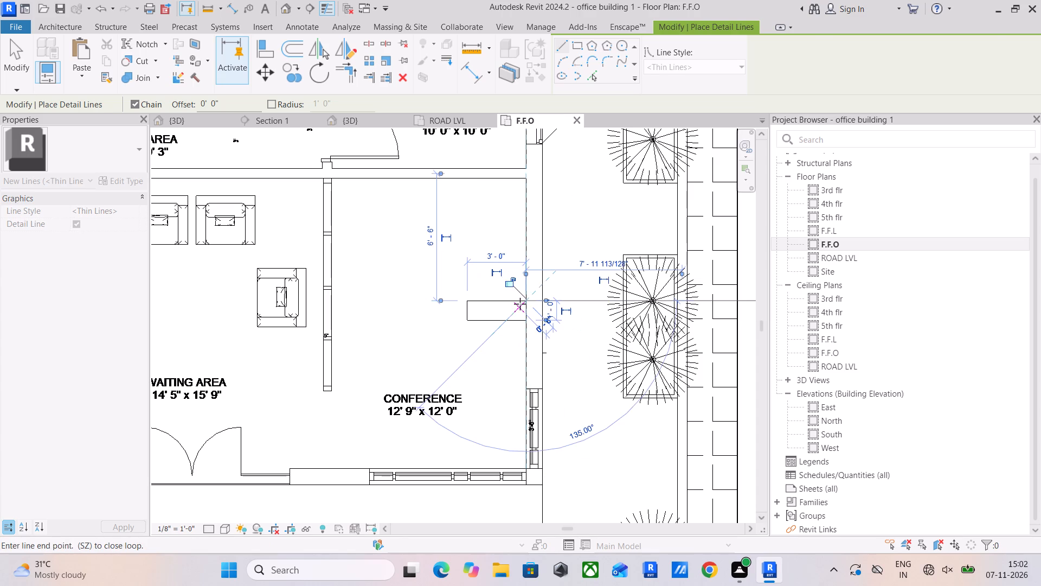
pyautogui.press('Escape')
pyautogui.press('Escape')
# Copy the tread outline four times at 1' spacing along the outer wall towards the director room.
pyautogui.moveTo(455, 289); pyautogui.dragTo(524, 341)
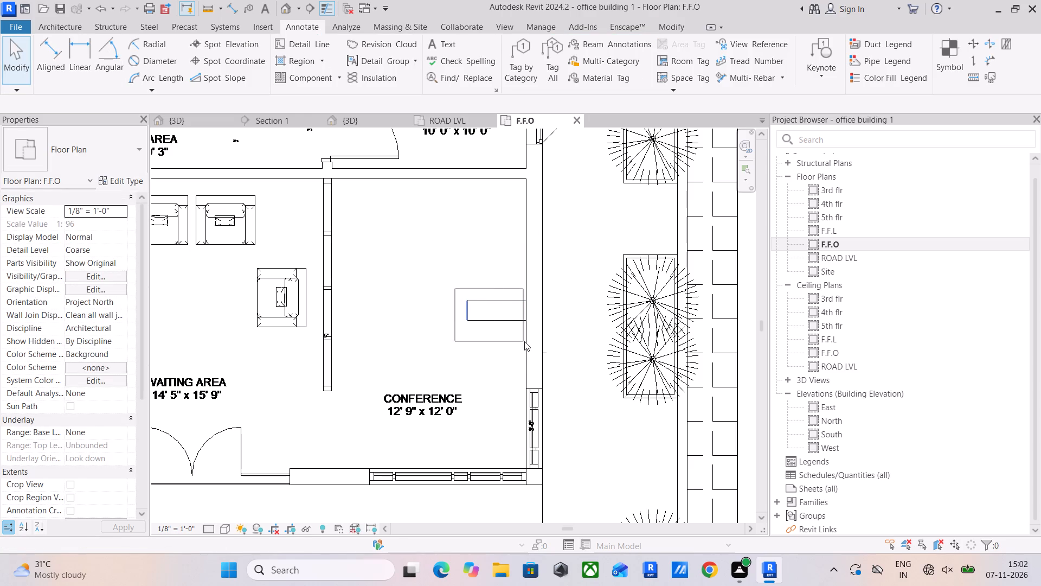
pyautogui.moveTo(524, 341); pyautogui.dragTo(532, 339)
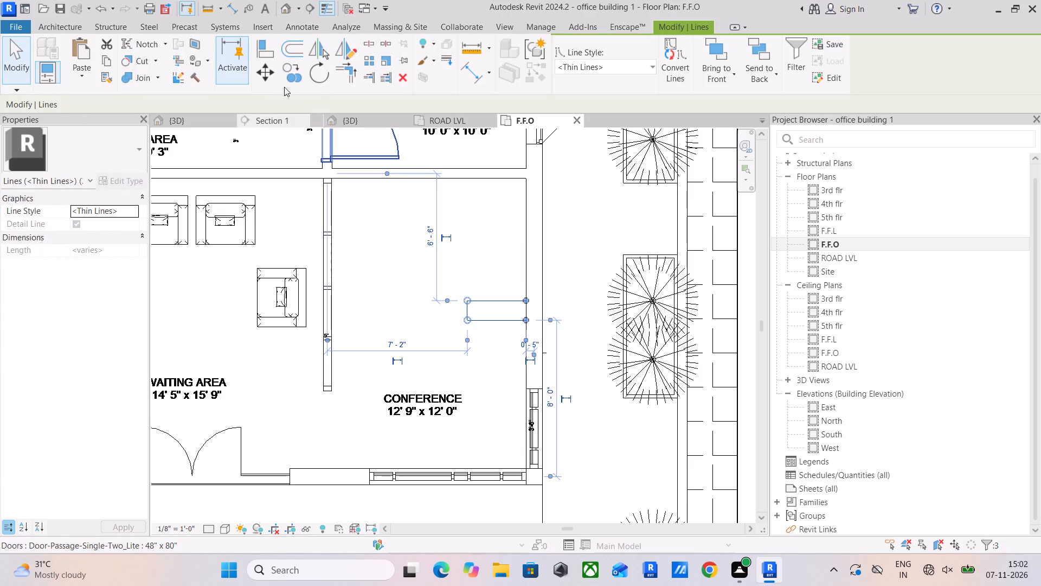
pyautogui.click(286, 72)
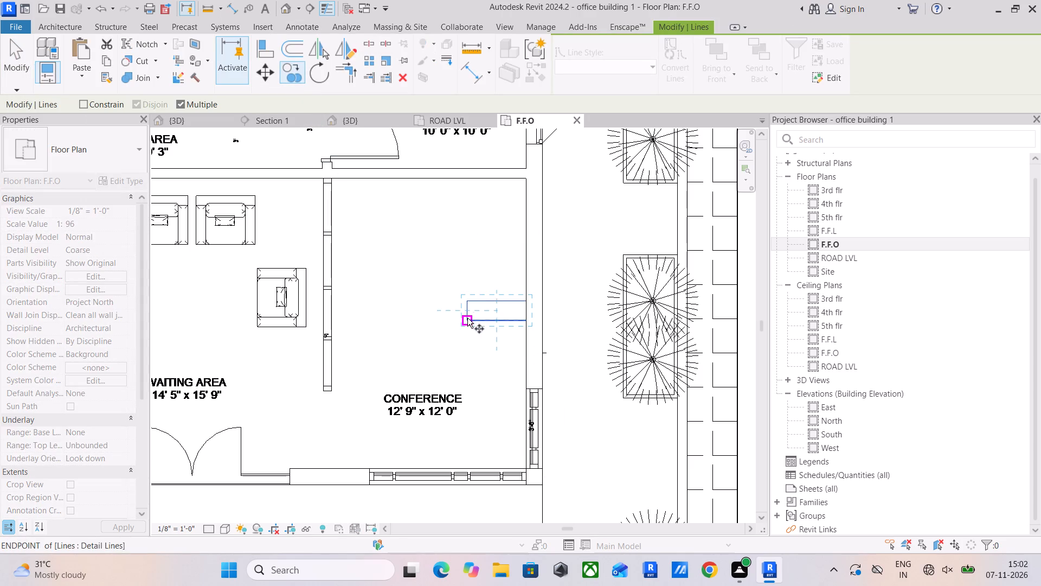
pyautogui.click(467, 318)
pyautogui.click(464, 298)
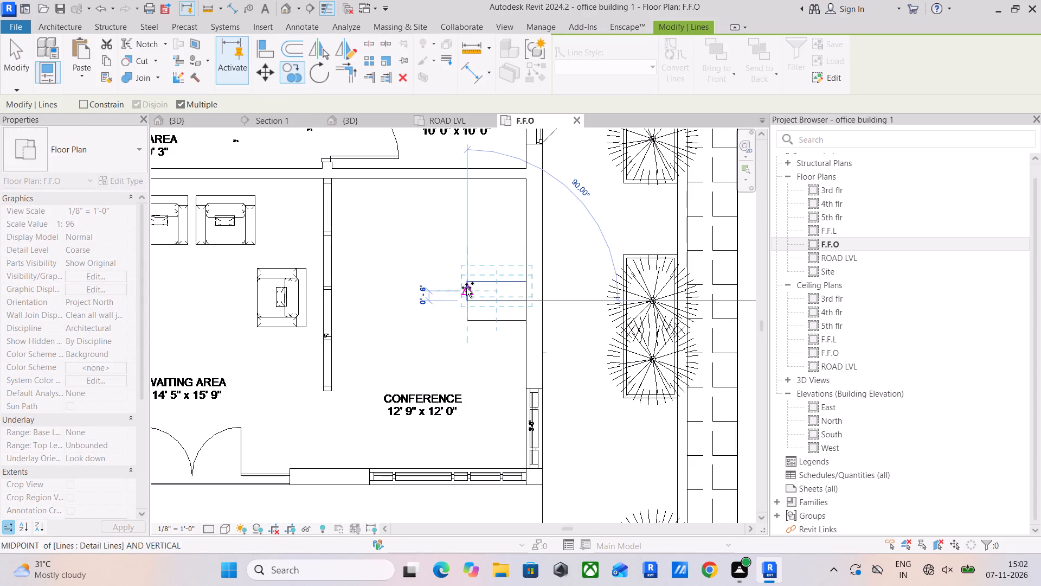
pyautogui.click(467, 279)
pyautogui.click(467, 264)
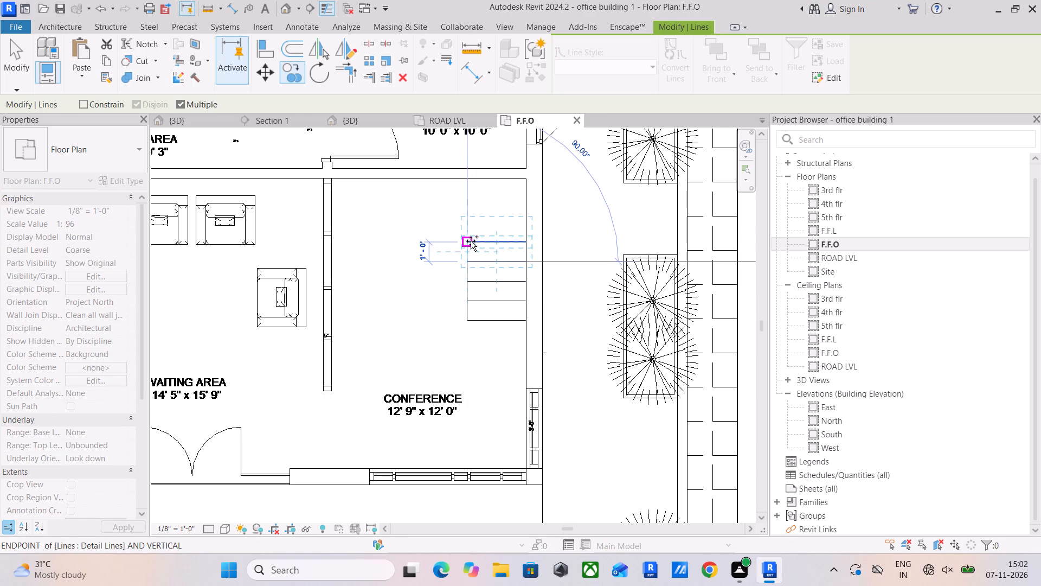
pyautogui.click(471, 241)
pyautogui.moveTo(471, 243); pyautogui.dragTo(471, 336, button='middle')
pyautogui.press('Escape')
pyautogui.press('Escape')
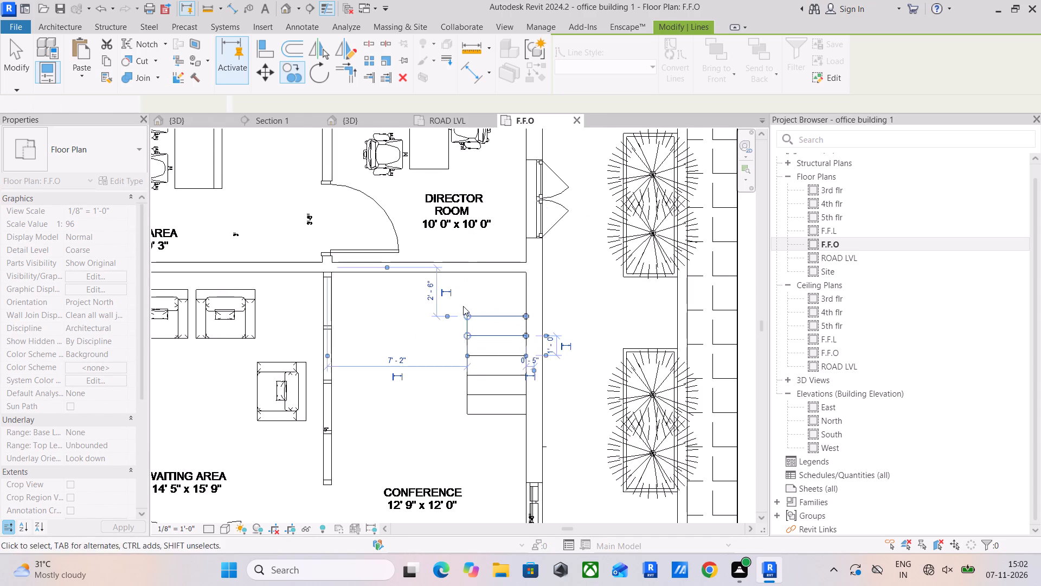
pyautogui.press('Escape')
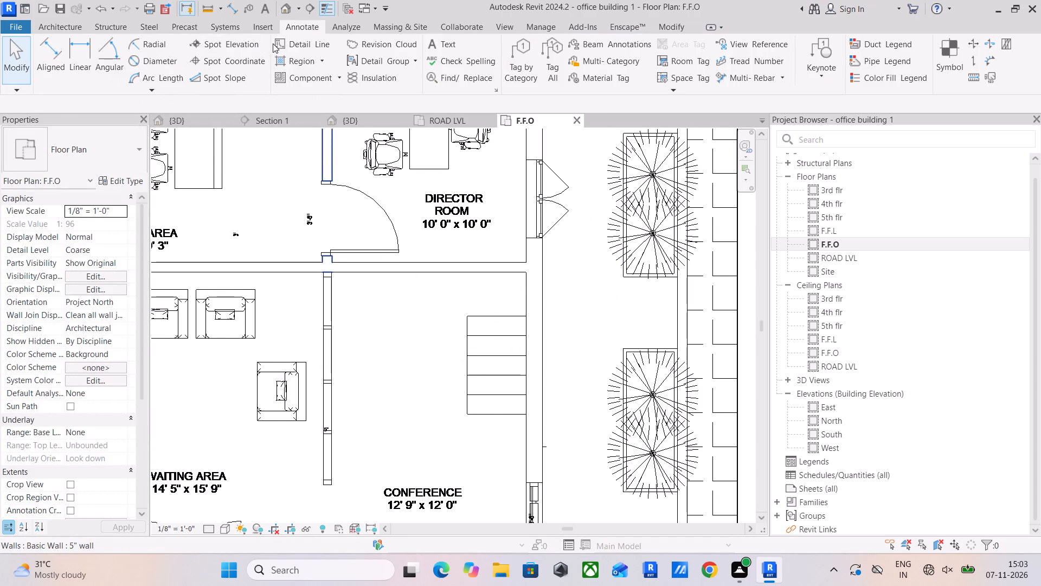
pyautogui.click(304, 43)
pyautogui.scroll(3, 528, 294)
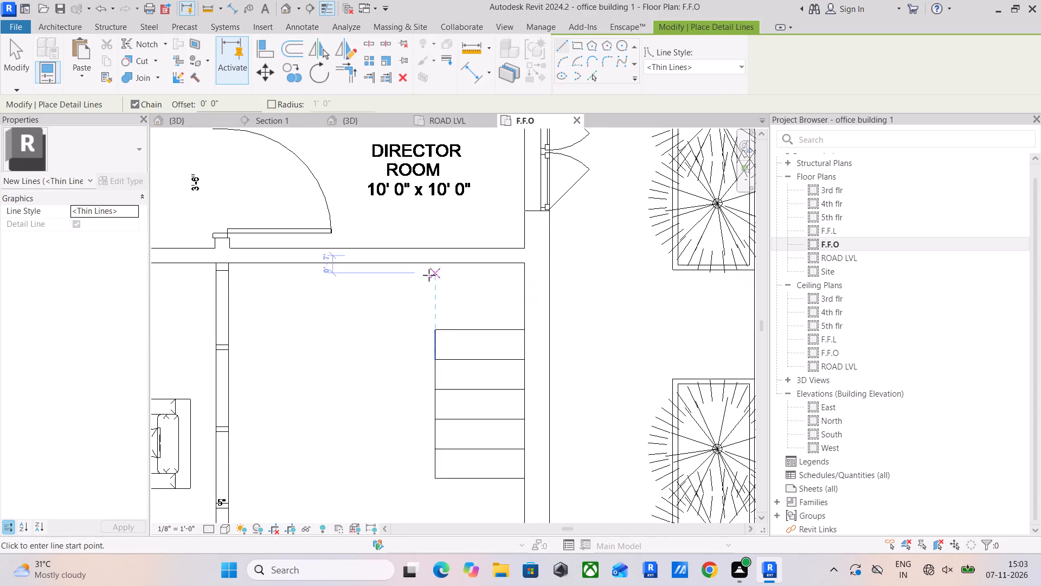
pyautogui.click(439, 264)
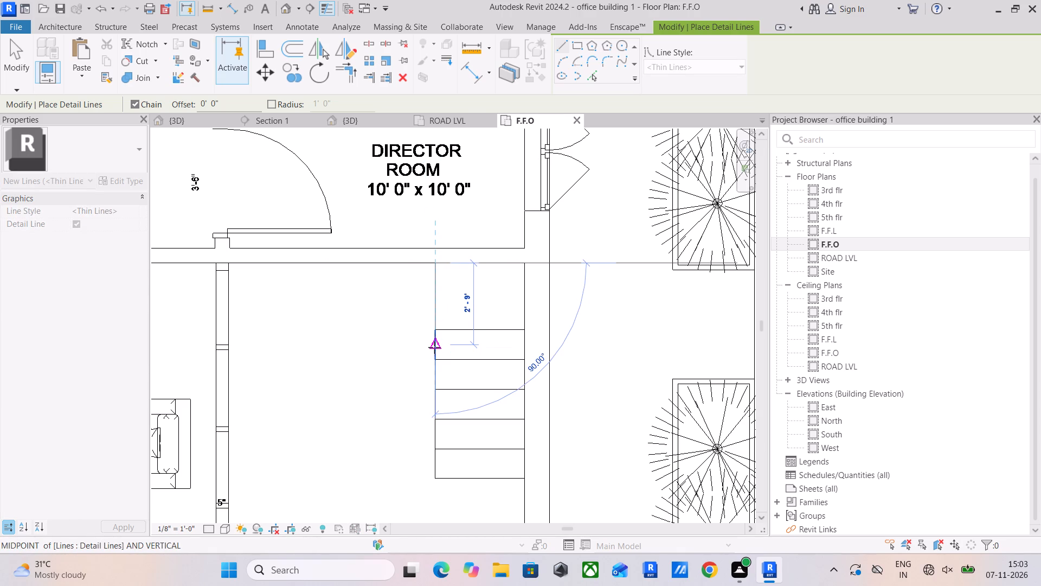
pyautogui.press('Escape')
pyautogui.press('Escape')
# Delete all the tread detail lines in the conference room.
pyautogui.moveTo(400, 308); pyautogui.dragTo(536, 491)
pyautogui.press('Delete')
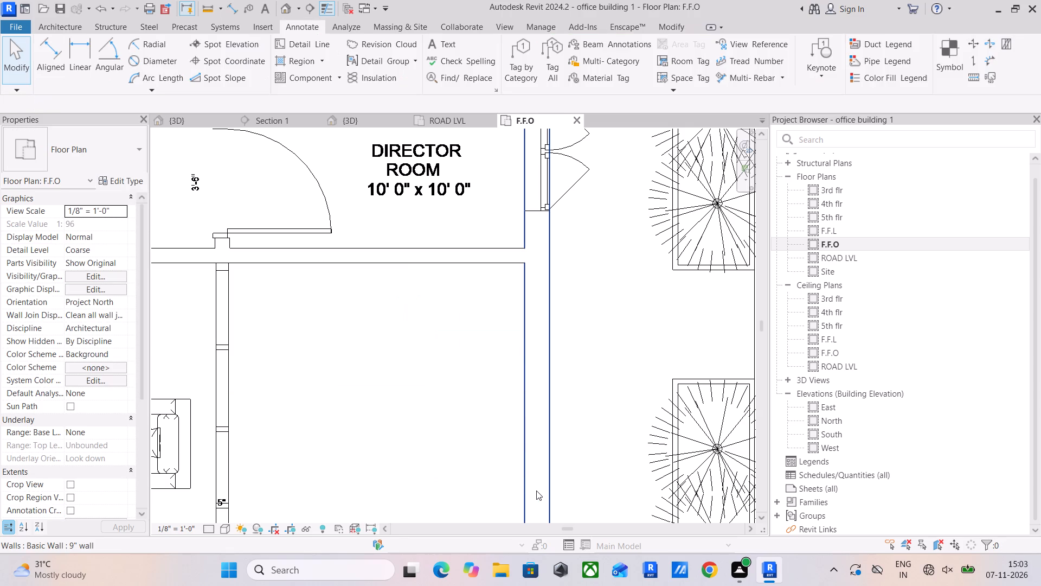
# Draw a 4' detail line along the wall shared with the director room, starting at the conference room's outer corner.
pyautogui.click(297, 51)
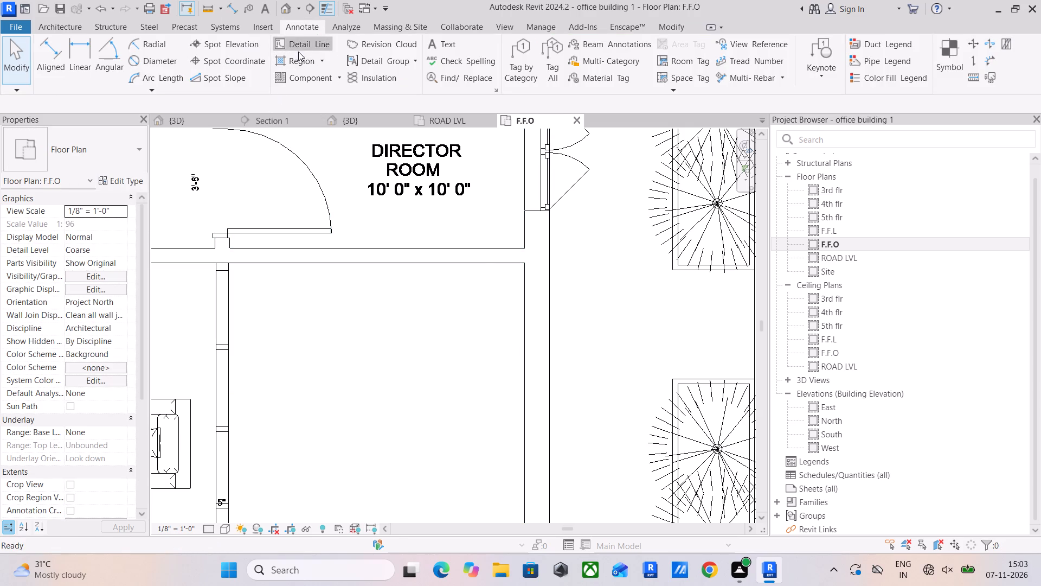
pyautogui.click(523, 267)
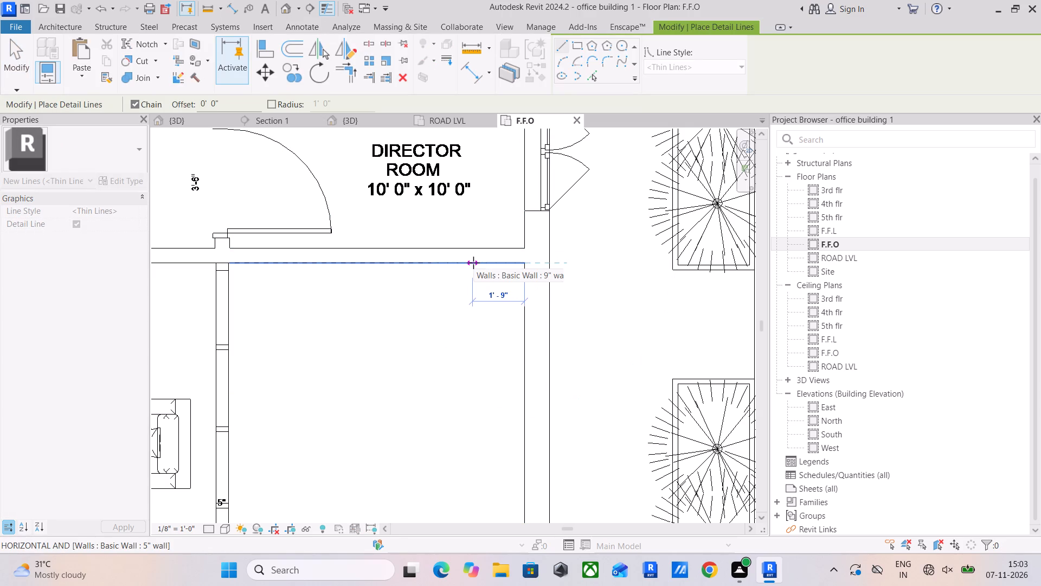
pyautogui.write("4'")
pyautogui.press('Return')
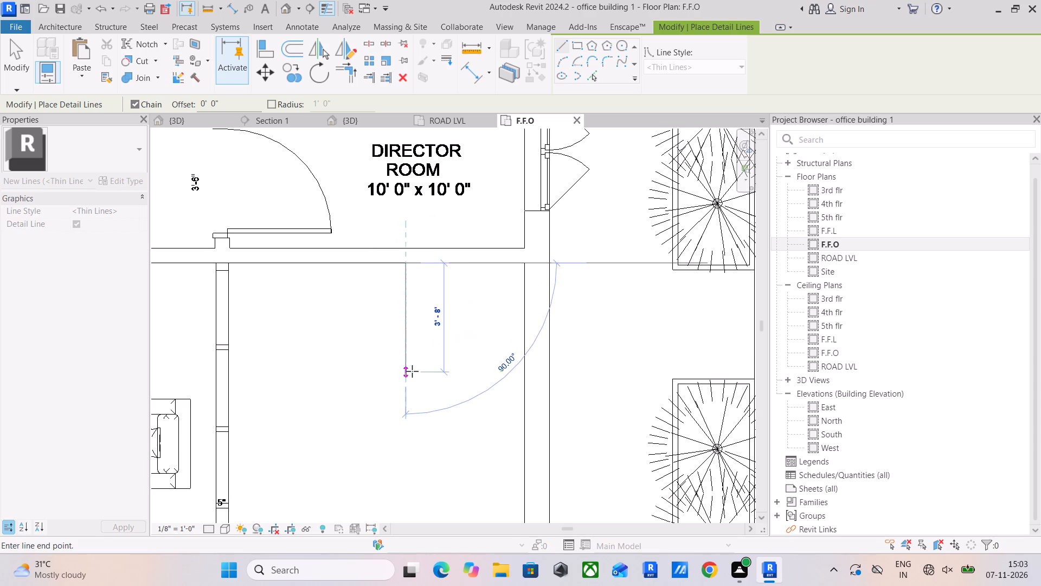
pyautogui.hotkey('ctrl', 'z')
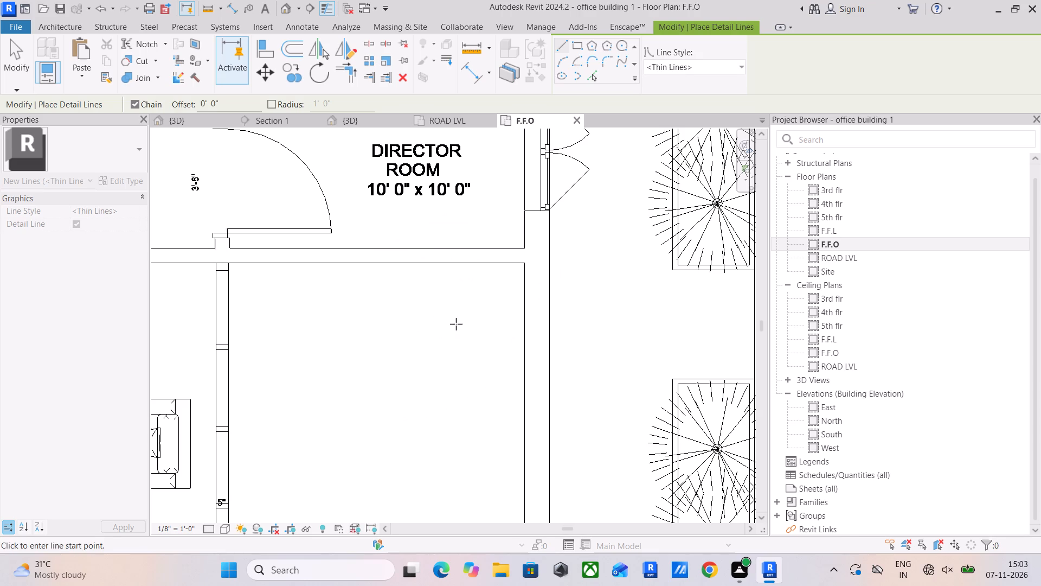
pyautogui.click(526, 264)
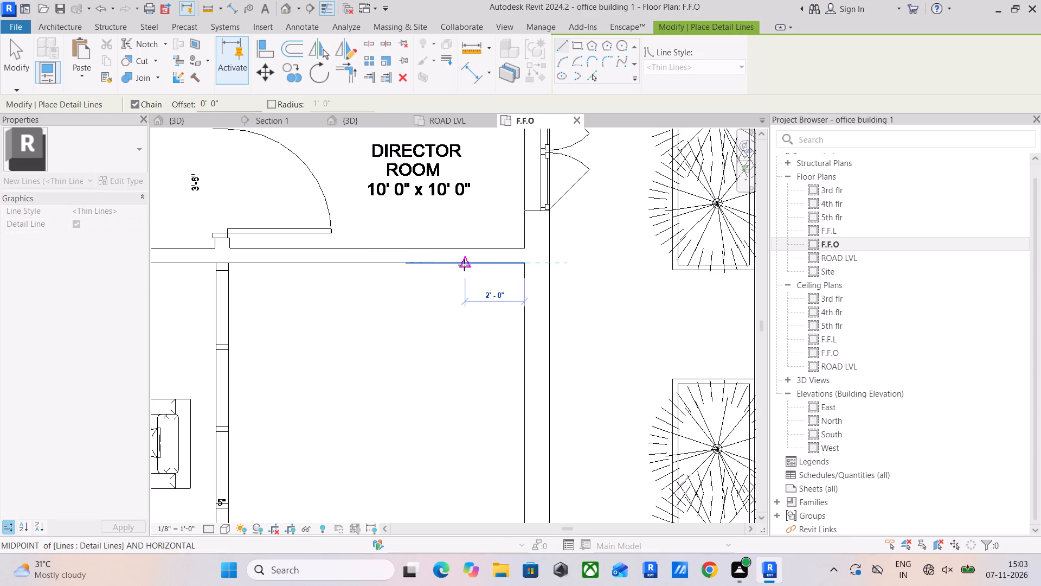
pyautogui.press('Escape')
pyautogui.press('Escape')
# Set the detail line's length to 3' and move it so its end meets the room's outer corner.
pyautogui.click(431, 265)
pyautogui.click(475, 295)
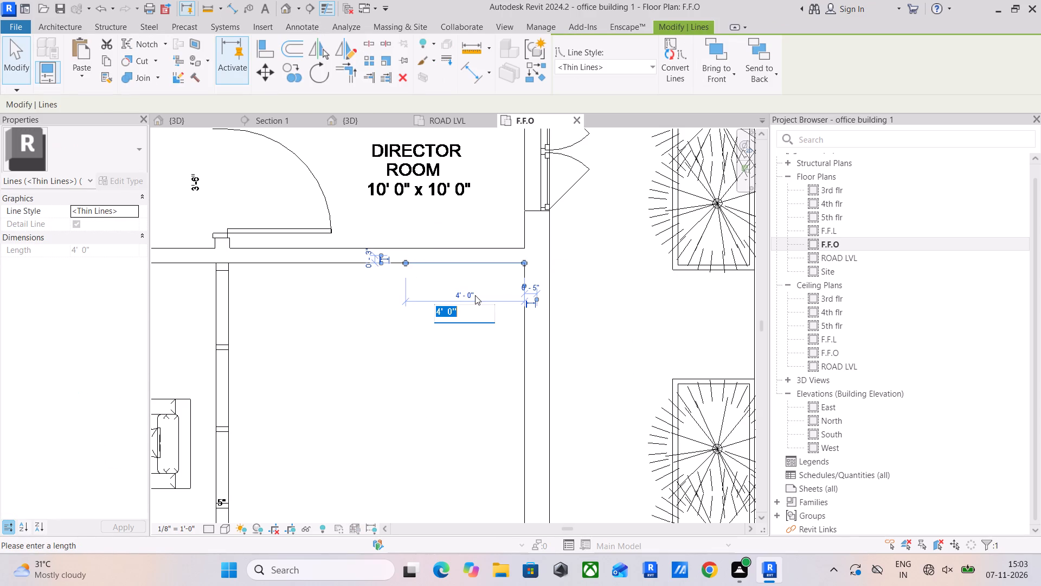
pyautogui.write("3'")
pyautogui.press('Return')
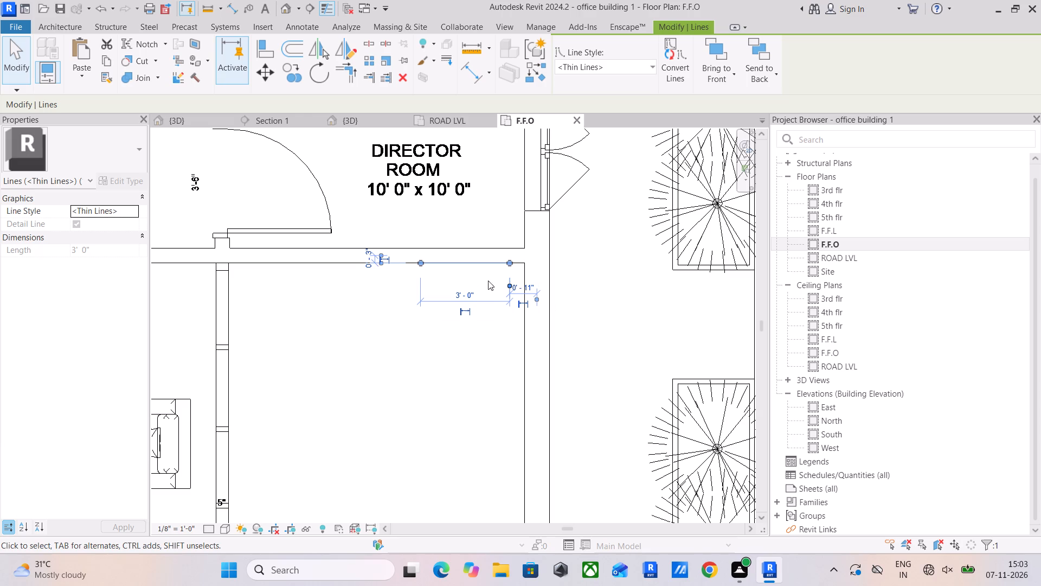
pyautogui.click(262, 75)
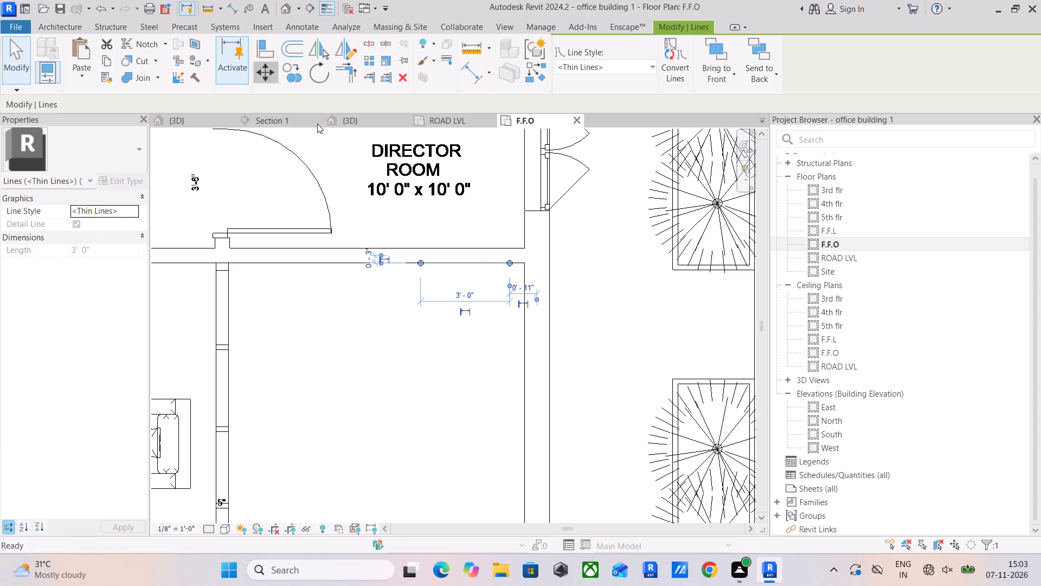
pyautogui.click(513, 263)
pyautogui.click(522, 263)
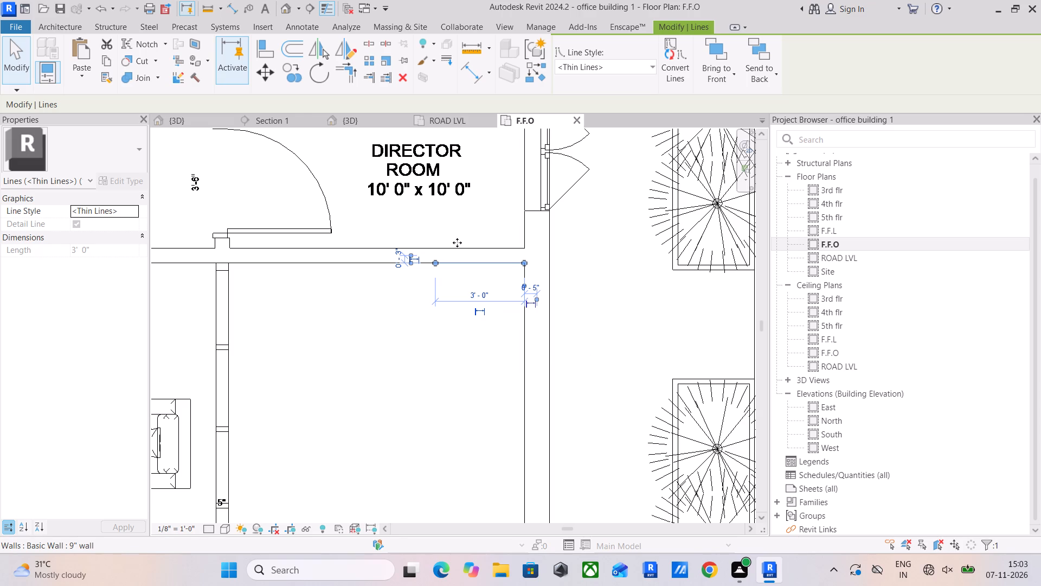
# Complete a 3' by 3' square in the room's outer corner by adding two detail lines from the first line's free end to the outer wall.
pyautogui.click(284, 30)
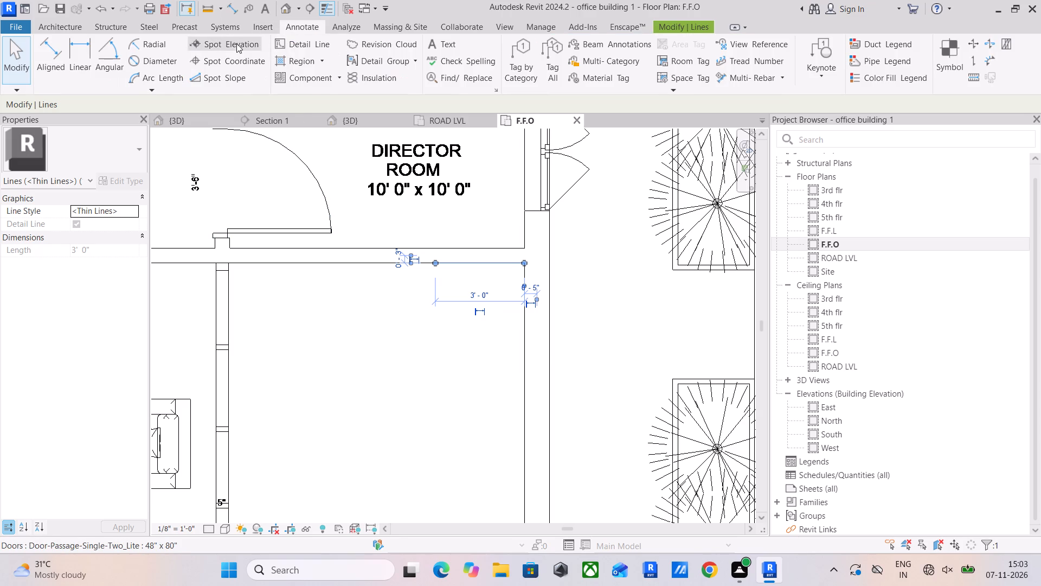
pyautogui.click(290, 43)
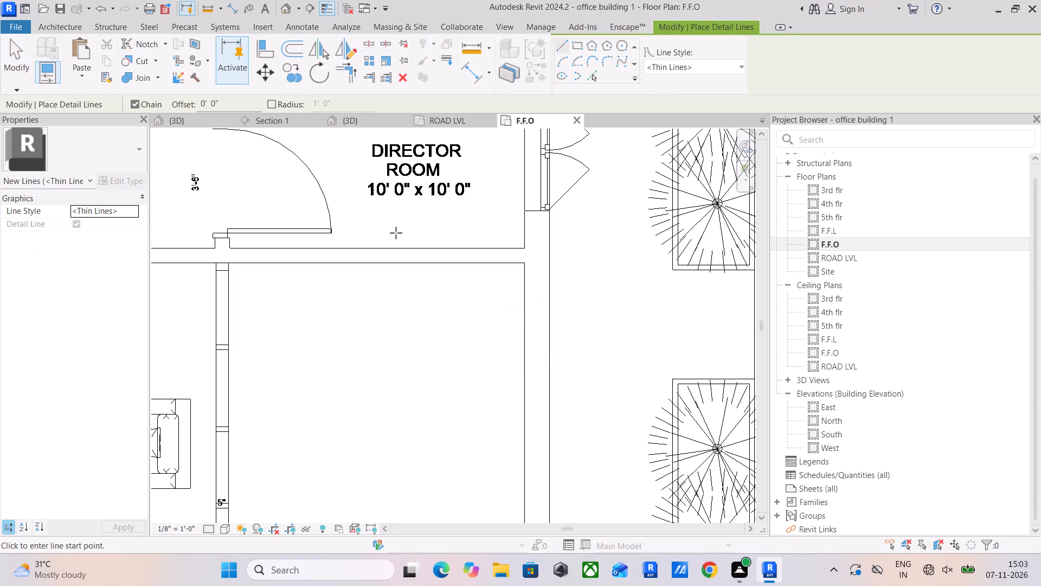
pyautogui.click(431, 265)
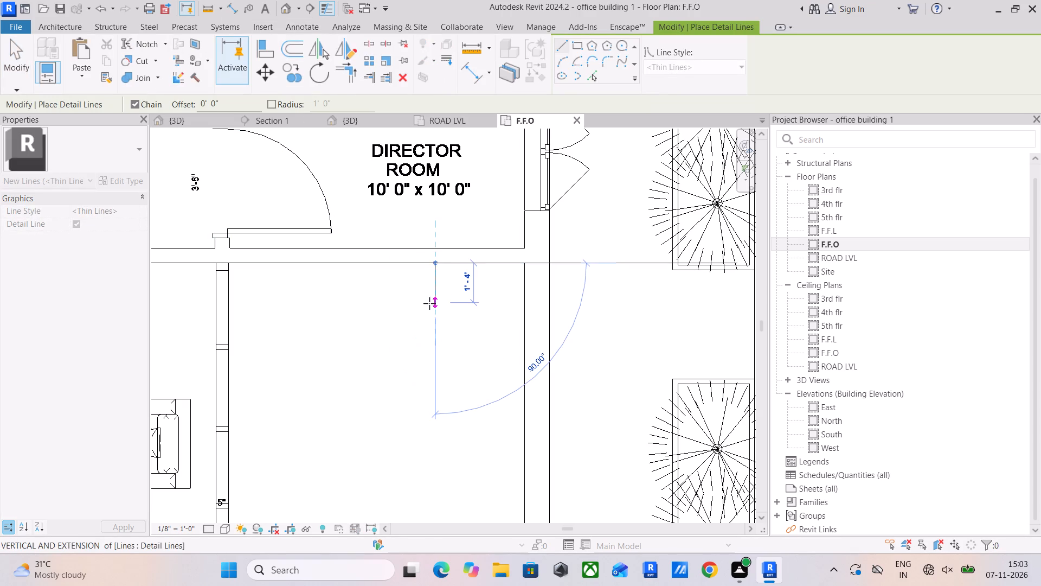
pyautogui.write("3'")
pyautogui.press('Return')
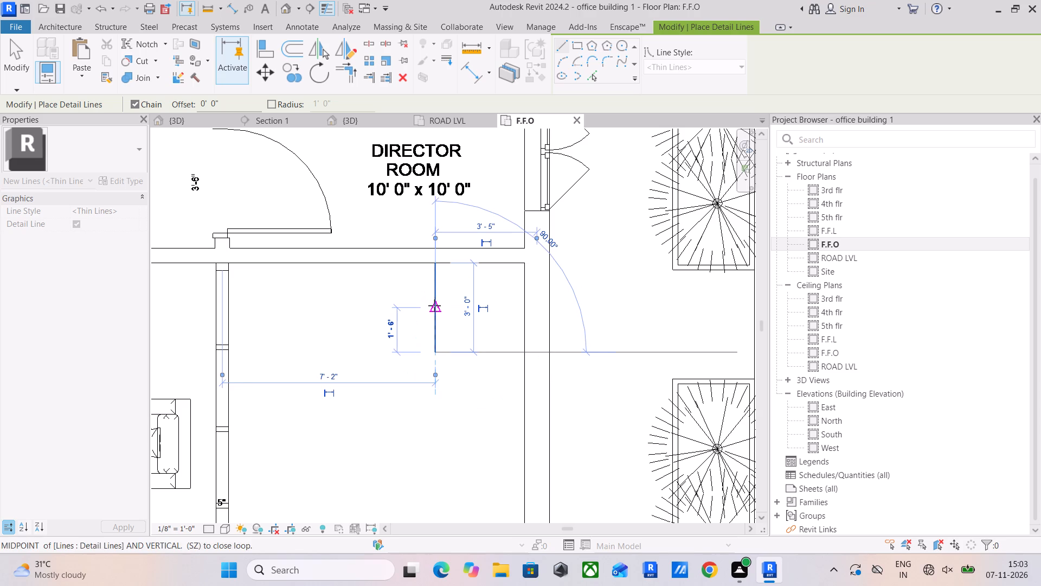
pyautogui.click(519, 351)
pyautogui.moveTo(519, 351); pyautogui.dragTo(557, 228, button='middle')
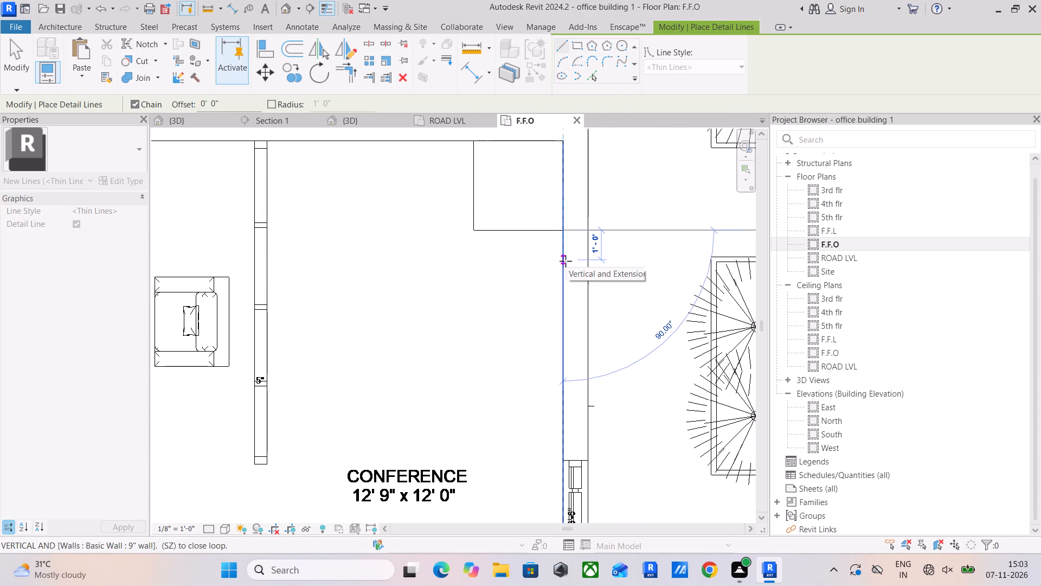
pyautogui.press('Escape')
pyautogui.press('Escape')
# Copy the 3' square's edge line that meets the outer wall 1' further into the conference room.
pyautogui.click(532, 227)
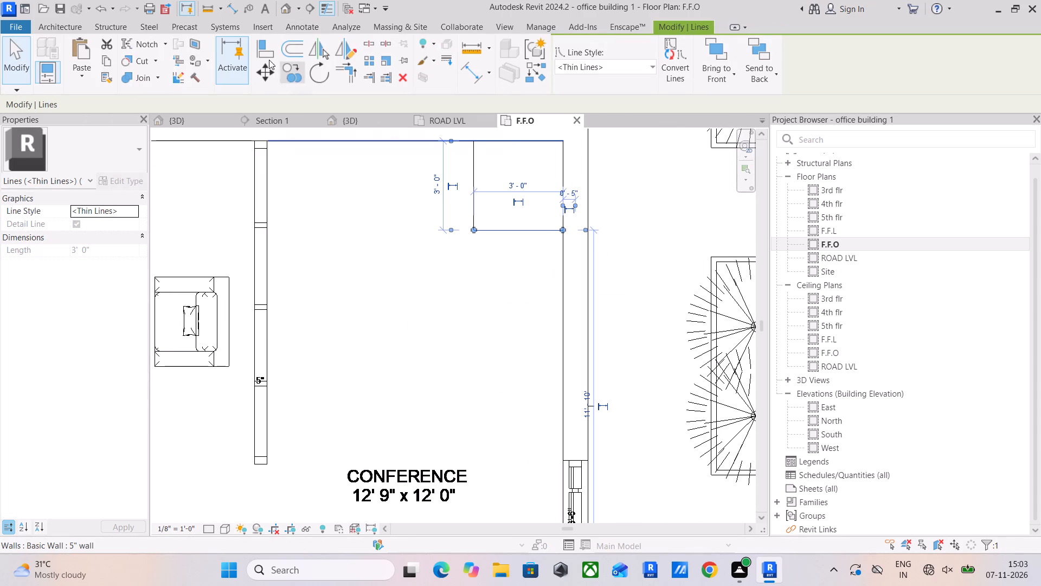
pyautogui.click(290, 72)
pyautogui.click(477, 230)
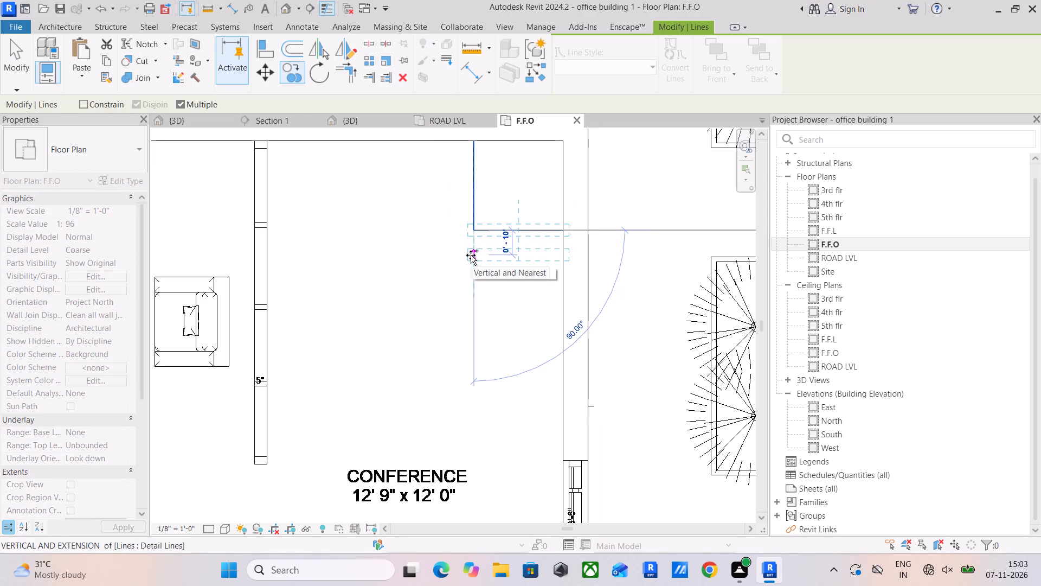
pyautogui.write("1'")
pyautogui.press('Return')
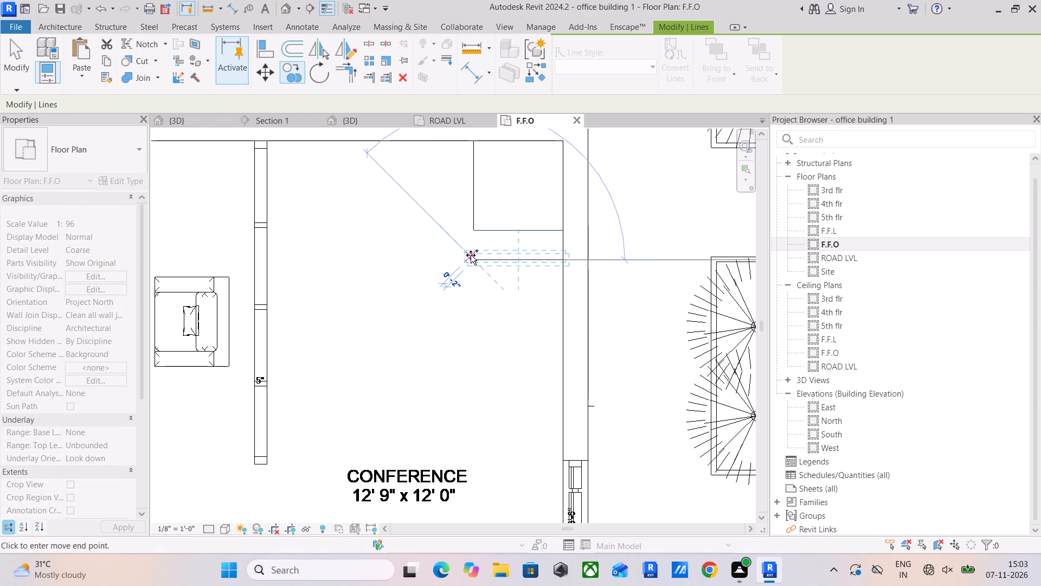
pyautogui.scroll(3, 471, 255)
pyautogui.press('Escape')
pyautogui.press('Escape')
pyautogui.press('Escape')
# Set the copied line's spacing from the square's edge to 10".
pyautogui.click(494, 263)
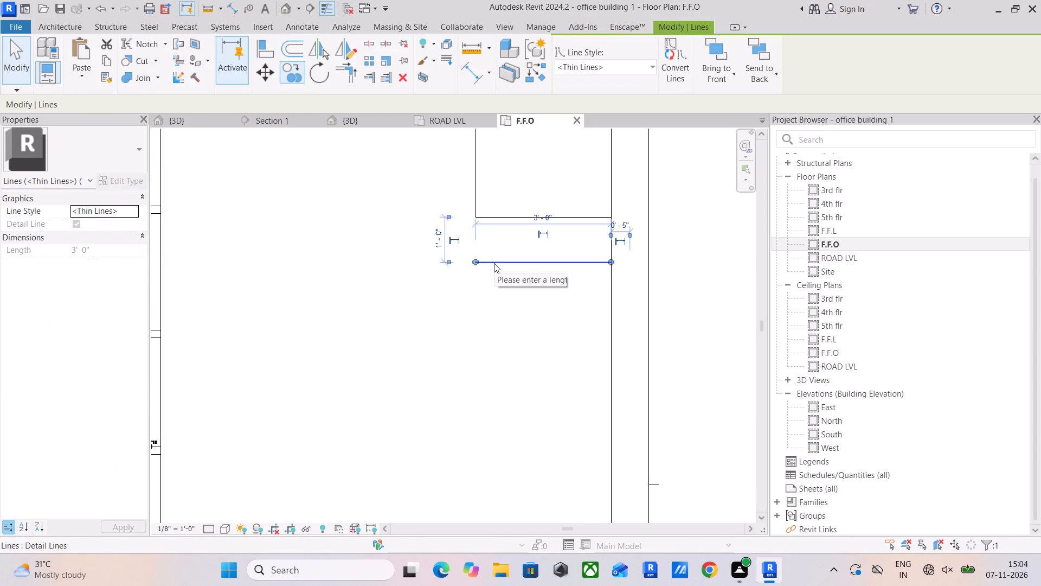
pyautogui.click(440, 239)
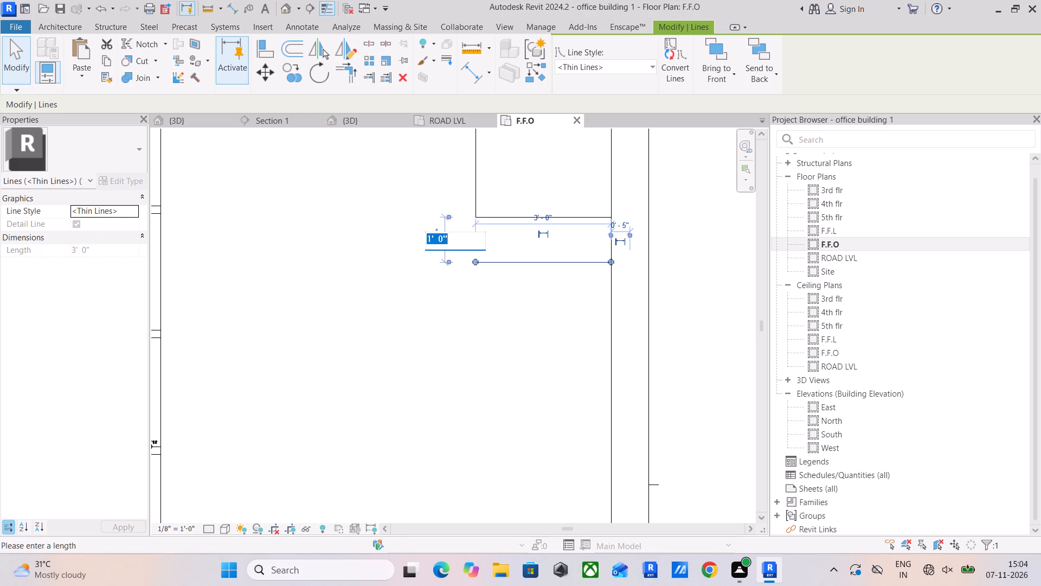
pyautogui.write('10')
pyautogui.hotkey('shift', '"')
pyautogui.press('Return')
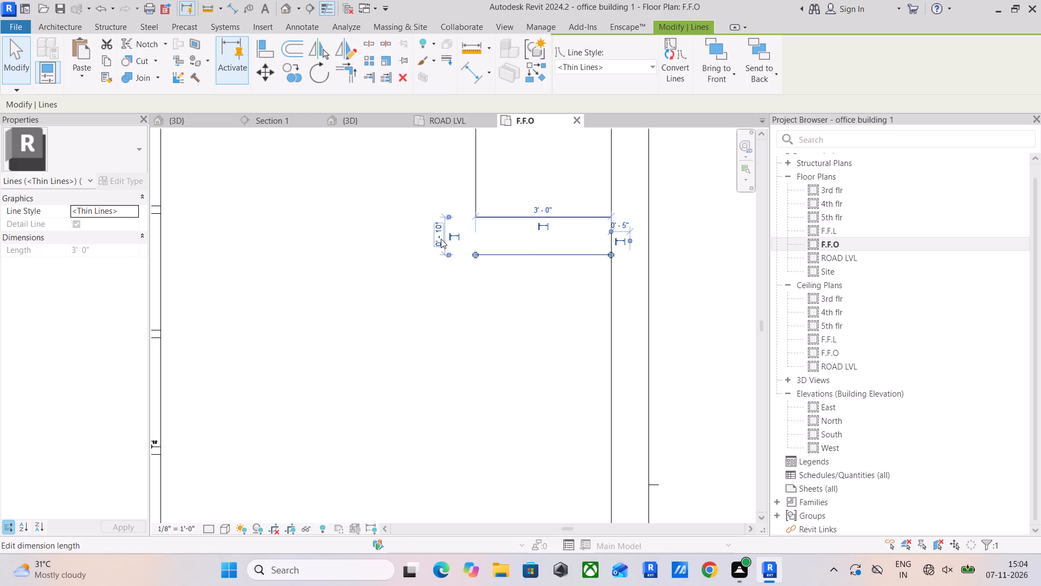
pyautogui.scroll(-4, 552, 268)
pyautogui.press('Escape')
pyautogui.press('Escape')
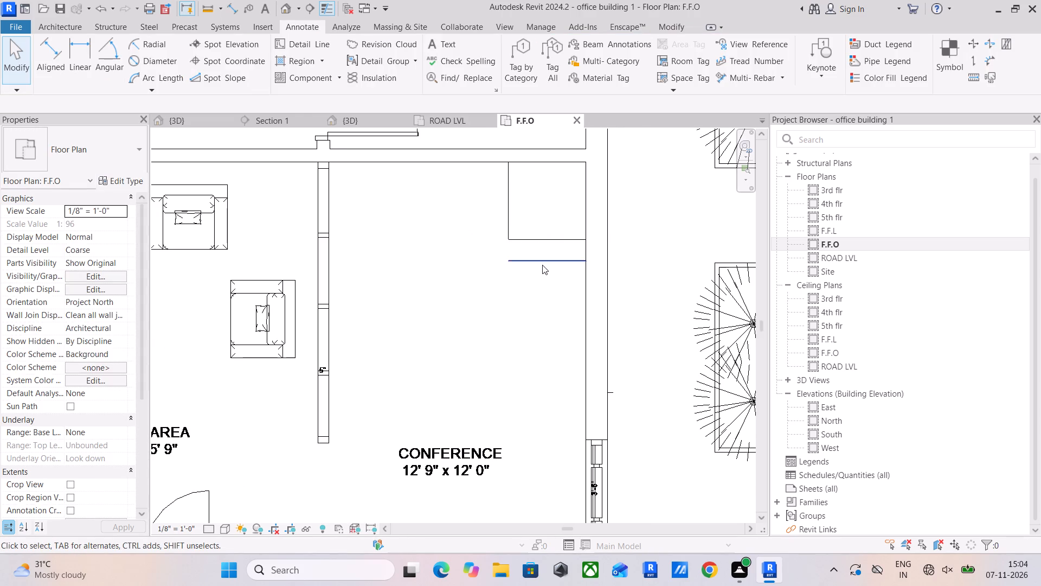
# Copy the new tread line seven times at 10" spacing along the conference room's outer wall.
pyautogui.click(542, 265)
pyautogui.moveTo(297, 77); pyautogui.dragTo(299, 82)
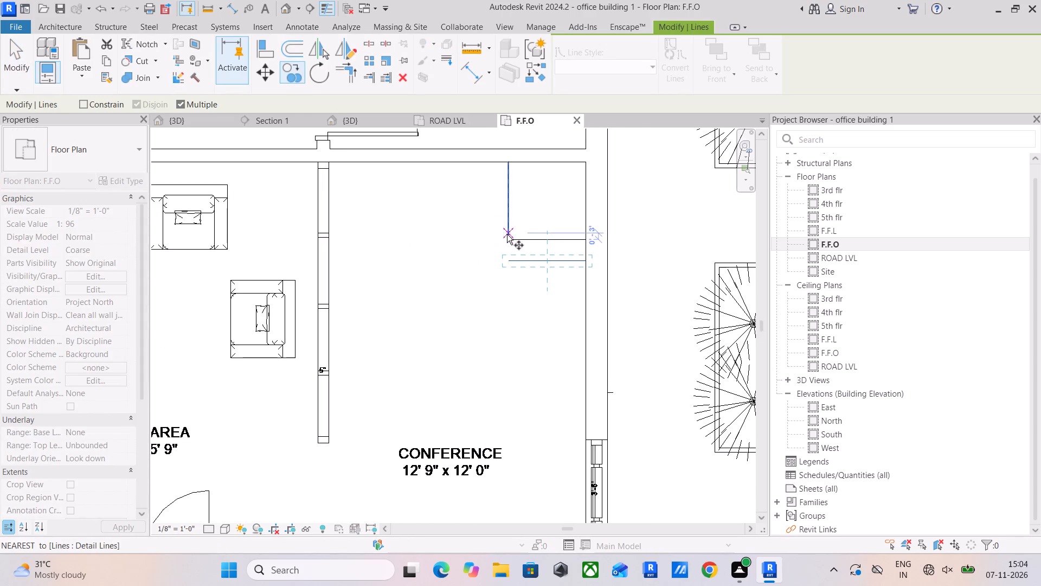
pyautogui.click(507, 235)
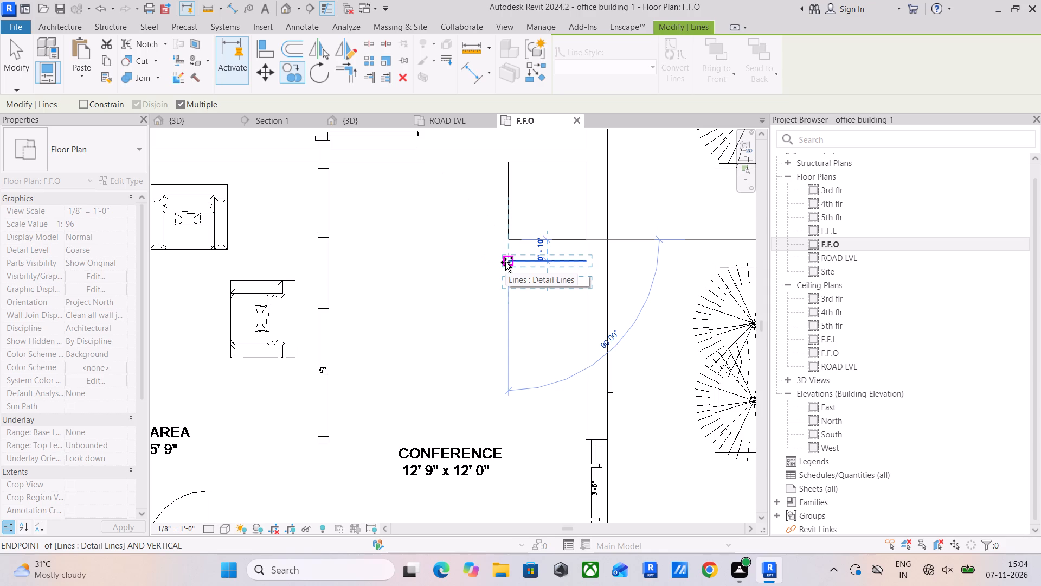
pyautogui.click(505, 262)
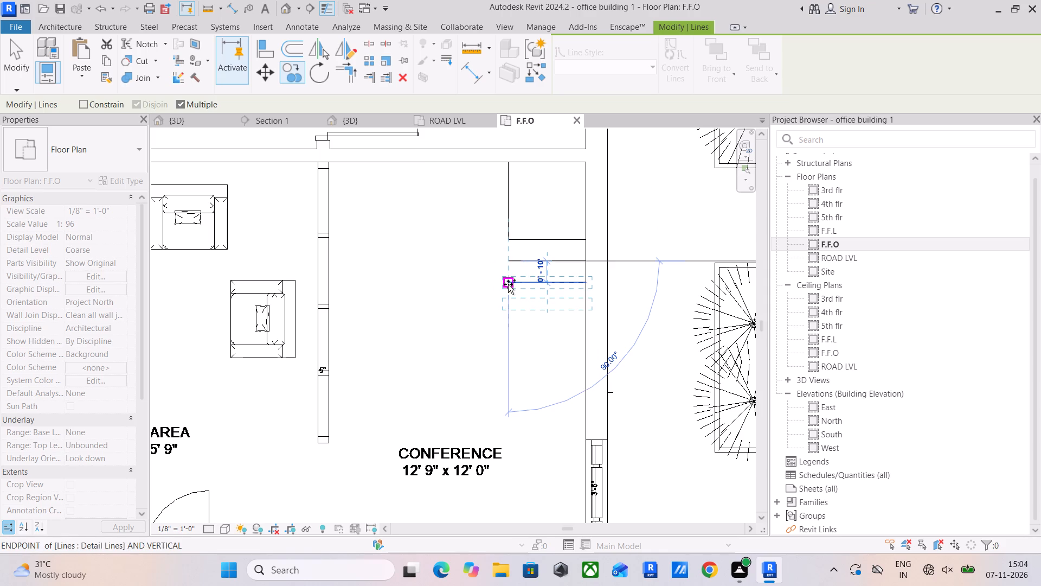
pyautogui.click(508, 284)
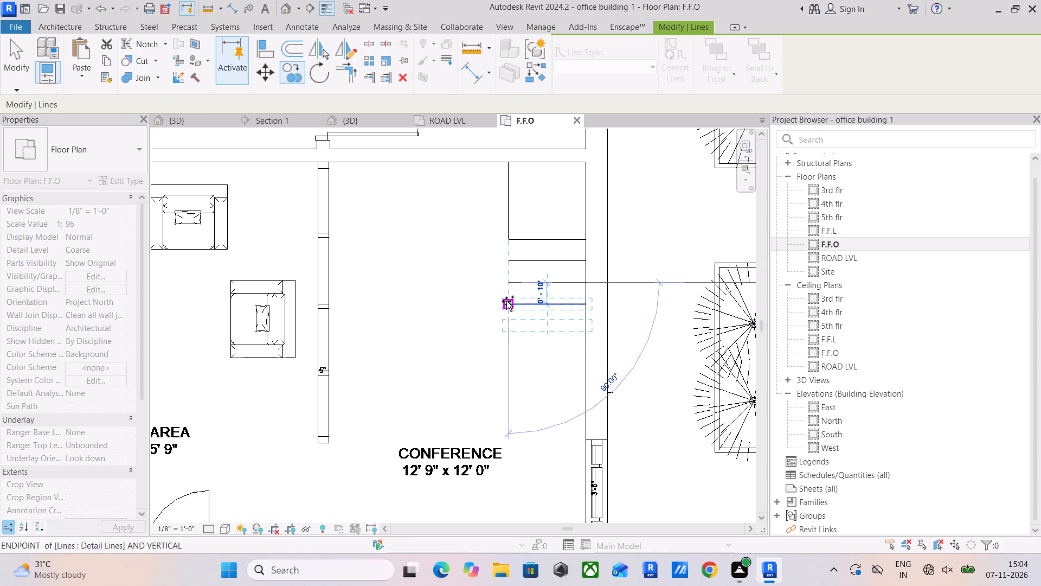
pyautogui.click(506, 301)
pyautogui.click(506, 324)
pyautogui.click(504, 347)
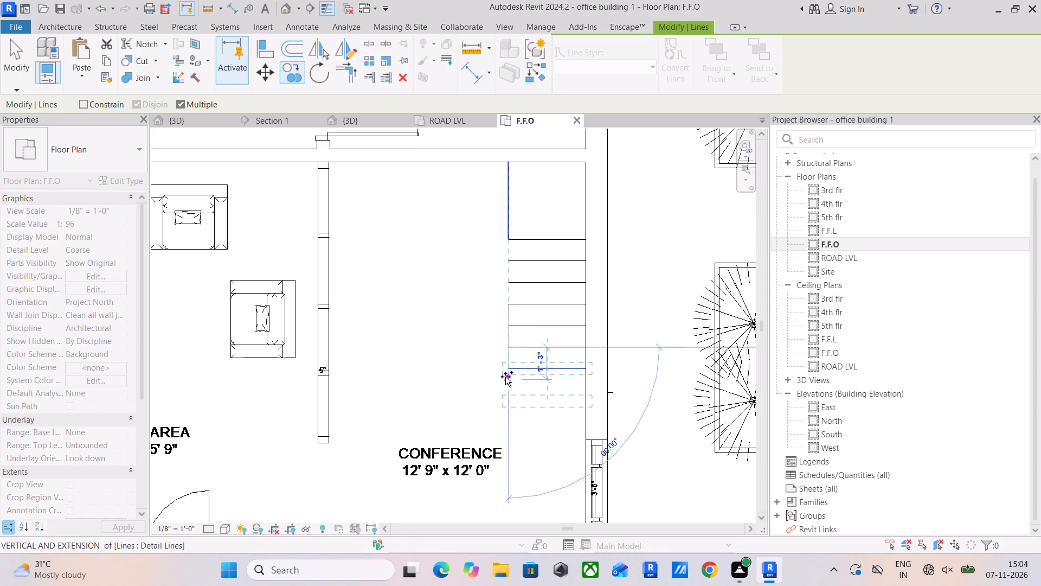
pyautogui.click(507, 371)
pyautogui.click(507, 394)
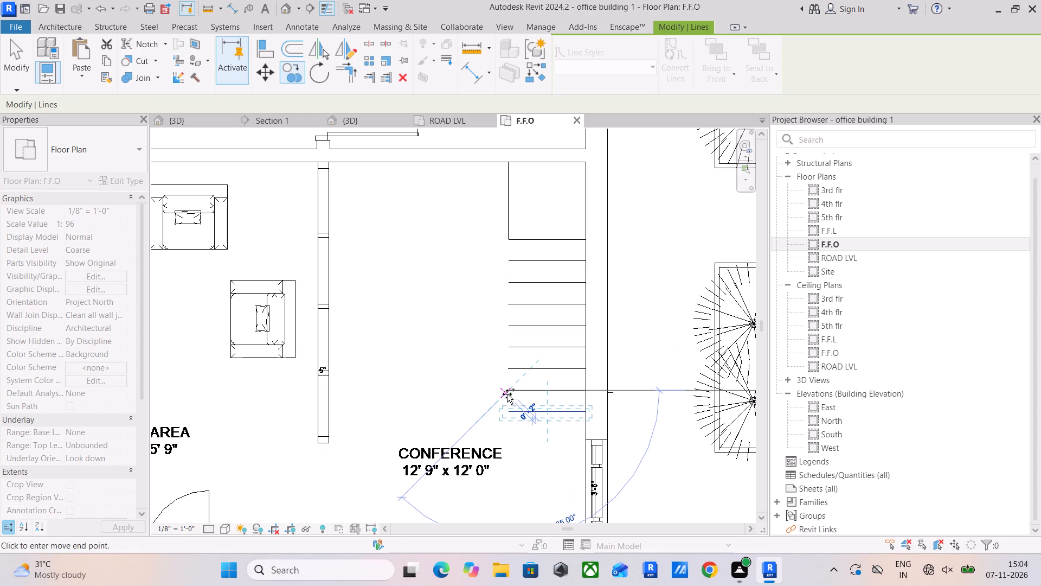
pyautogui.press('Escape')
pyautogui.press('Escape')
pyautogui.press('Escape')
# Copy the square's side line parallel to the outer wall 10" toward the waiting area partition.
pyautogui.click(509, 205)
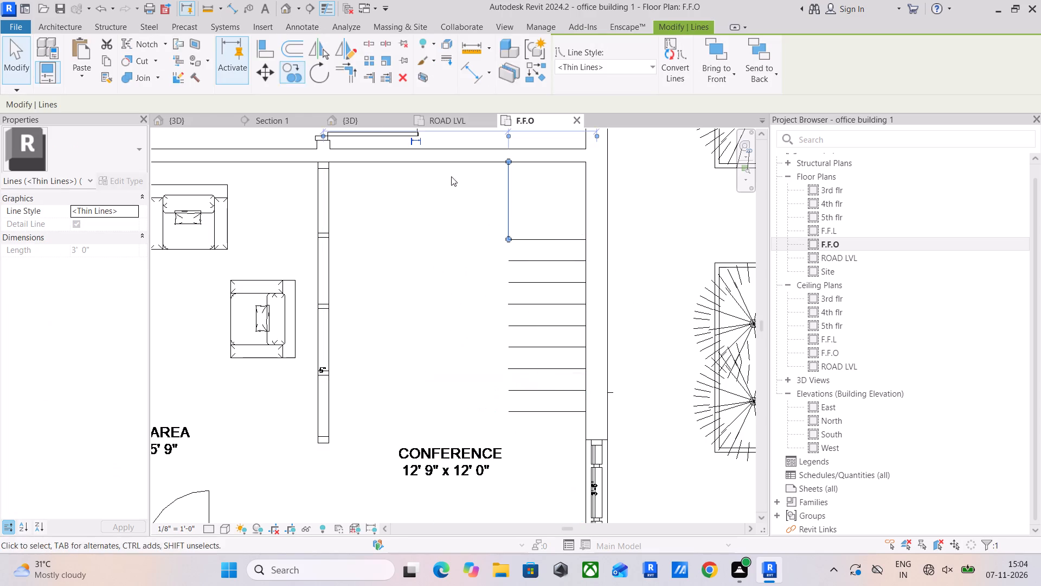
pyautogui.click(282, 73)
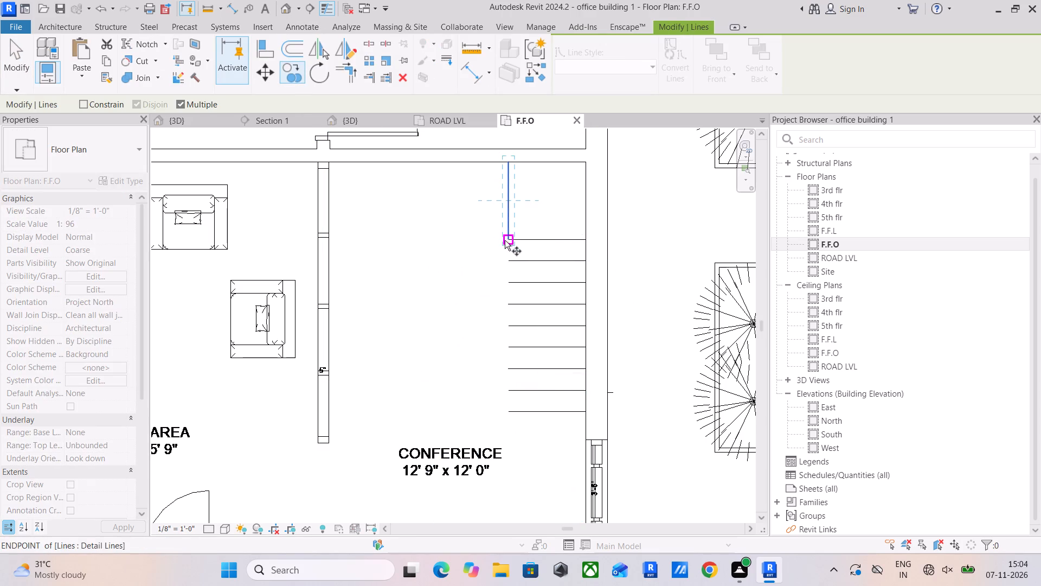
pyautogui.moveTo(507, 240); pyautogui.dragTo(502, 239)
pyautogui.press('1')
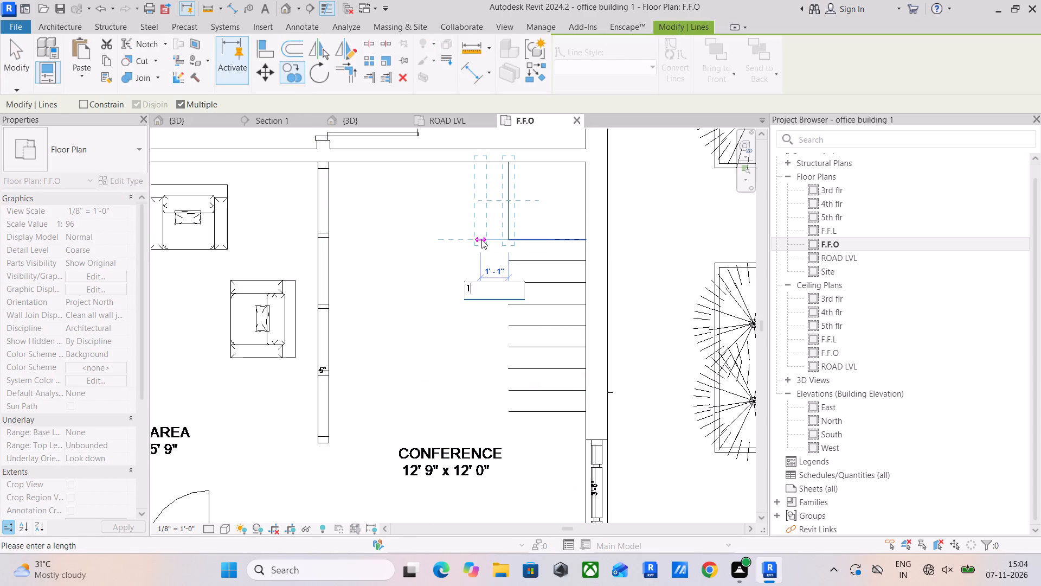
pyautogui.write('0"')
pyautogui.press('Return')
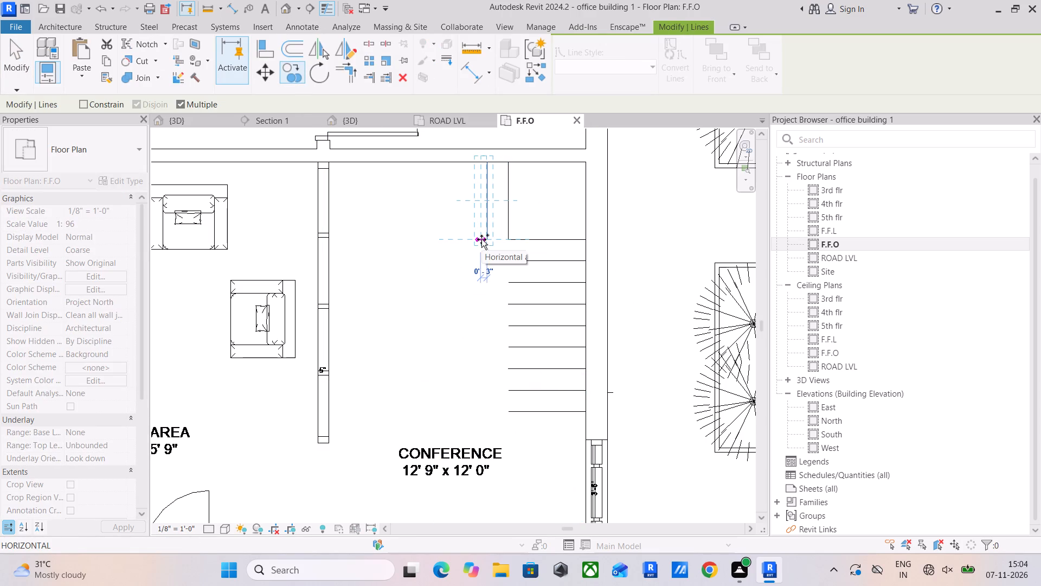
pyautogui.press('Escape')
pyautogui.press('Escape')
pyautogui.press('Escape')
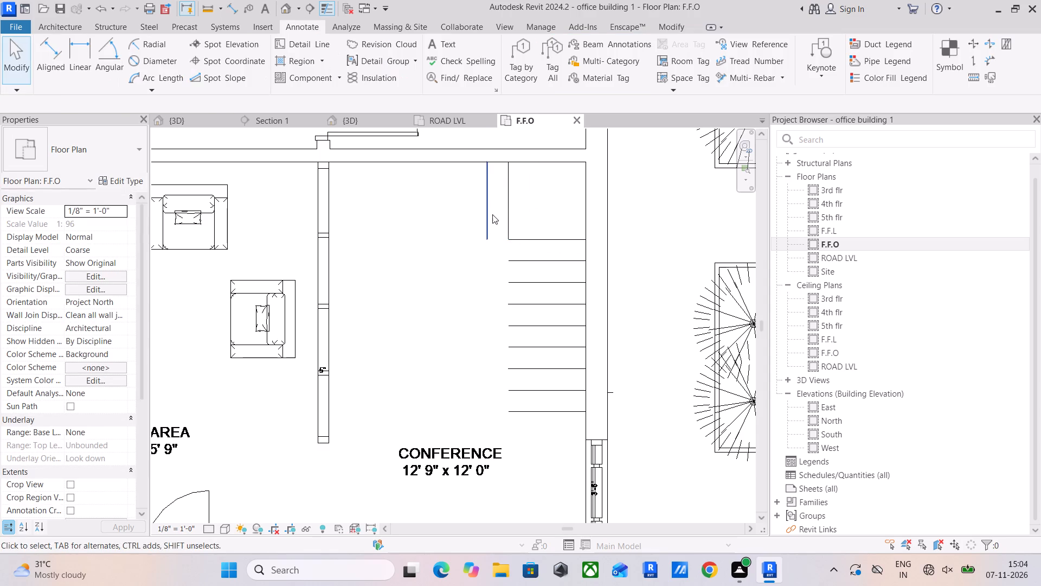
# Copy the second flight's first tread line three more times at 10" spacing toward the waiting area partition.
pyautogui.click(486, 208)
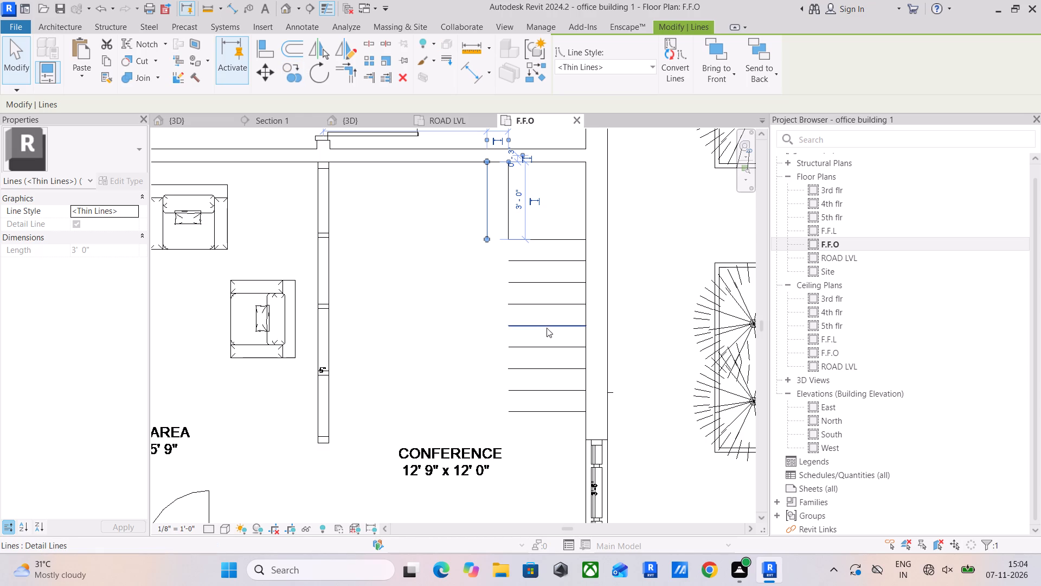
pyautogui.click(293, 69)
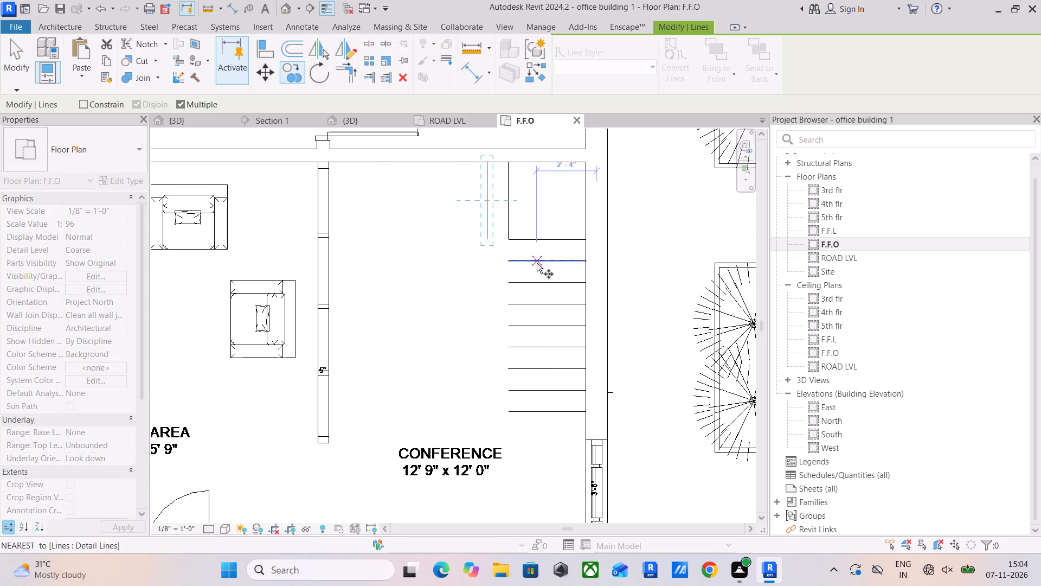
pyautogui.click(505, 237)
pyautogui.click(486, 237)
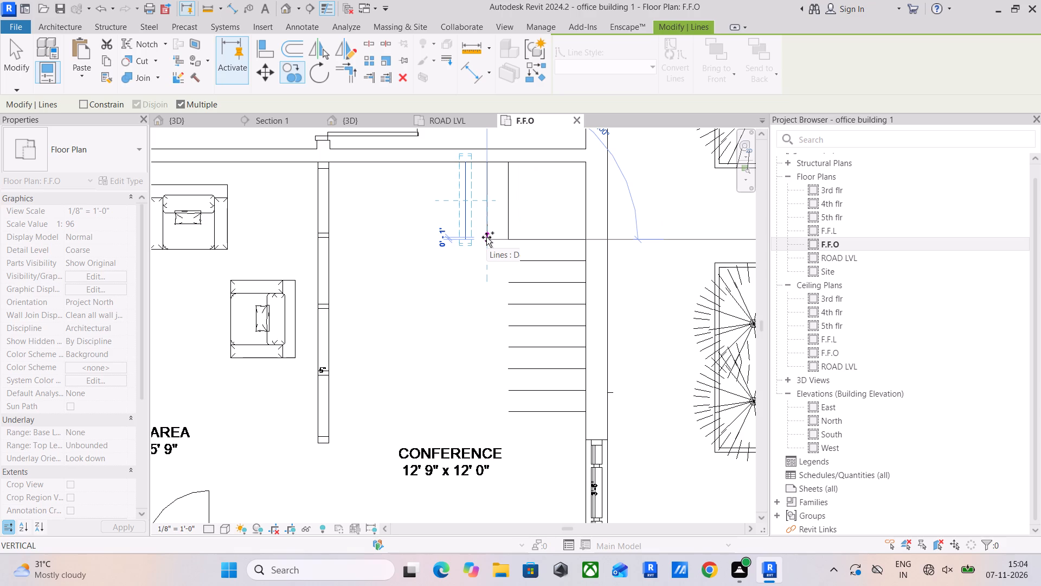
pyautogui.click(462, 238)
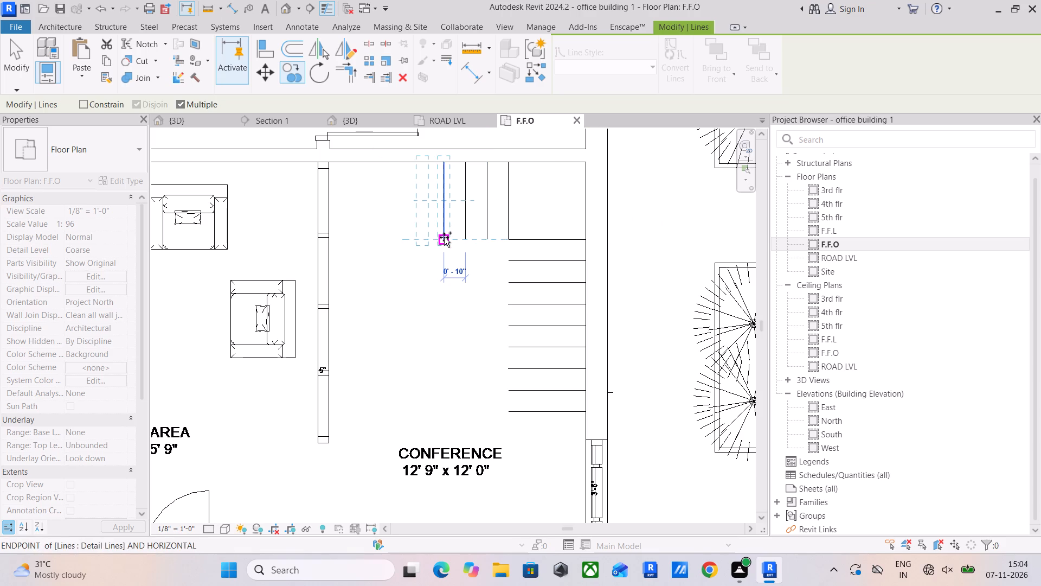
pyautogui.click(444, 237)
pyautogui.press('Escape')
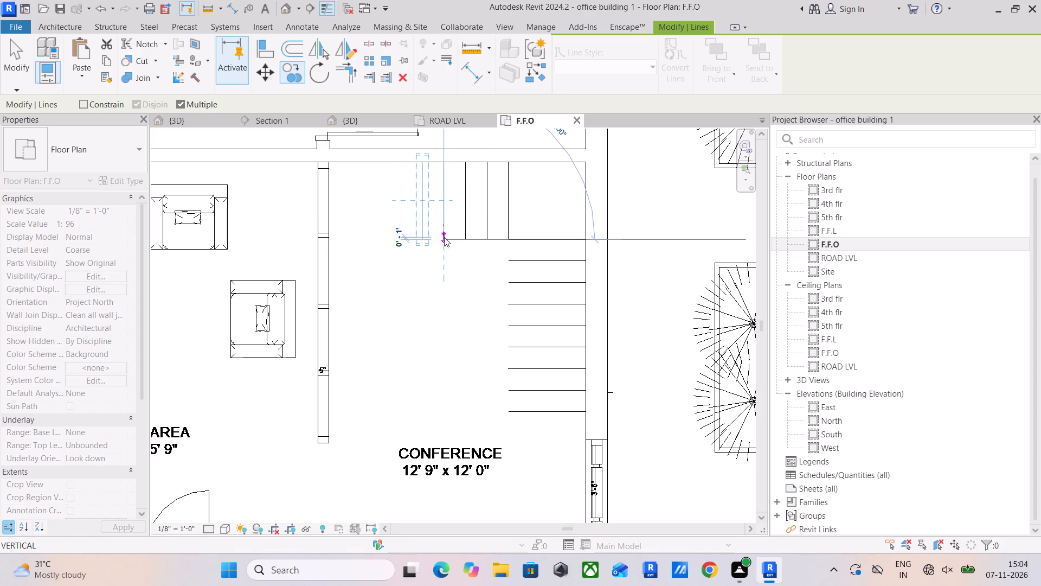
pyautogui.press('Escape')
pyautogui.press('Escape')
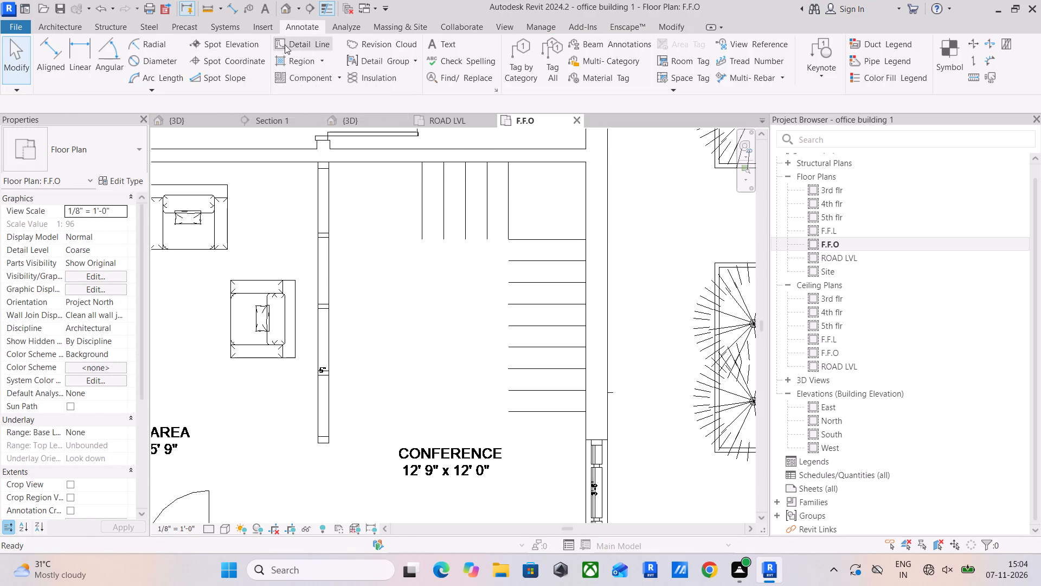
# Draw a 3' detail line from the waiting area partition toward the treads, aligned with the square's inner edge.
pyautogui.click(292, 43)
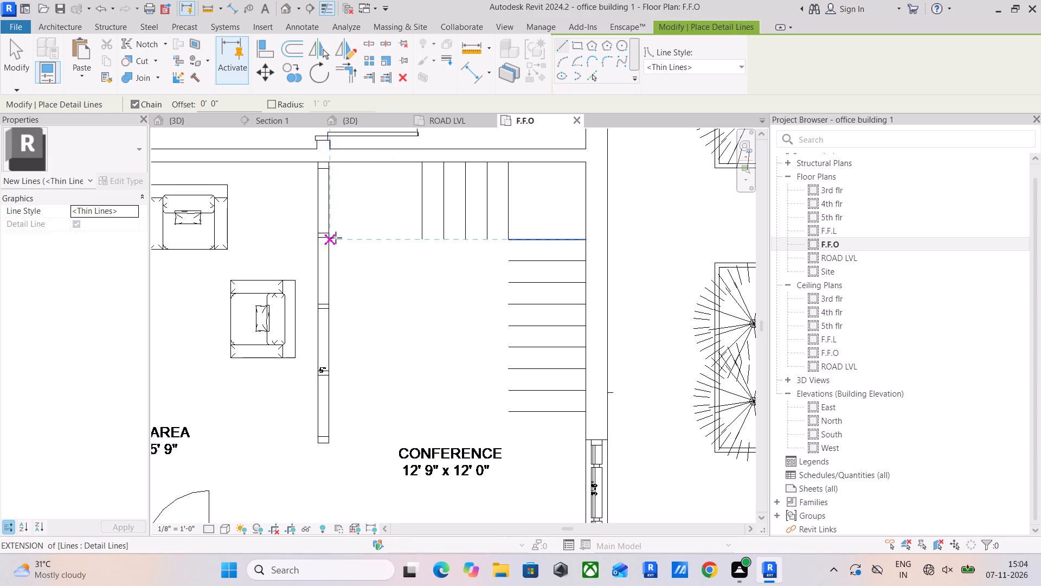
pyautogui.click(336, 238)
pyautogui.write("3'")
pyautogui.press('Return')
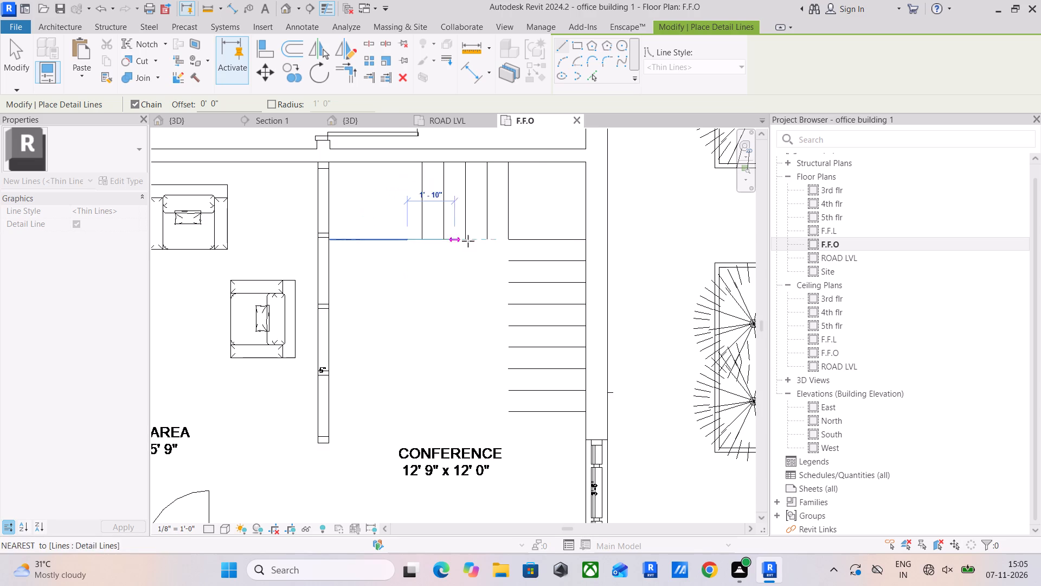
pyautogui.scroll(2, 509, 243)
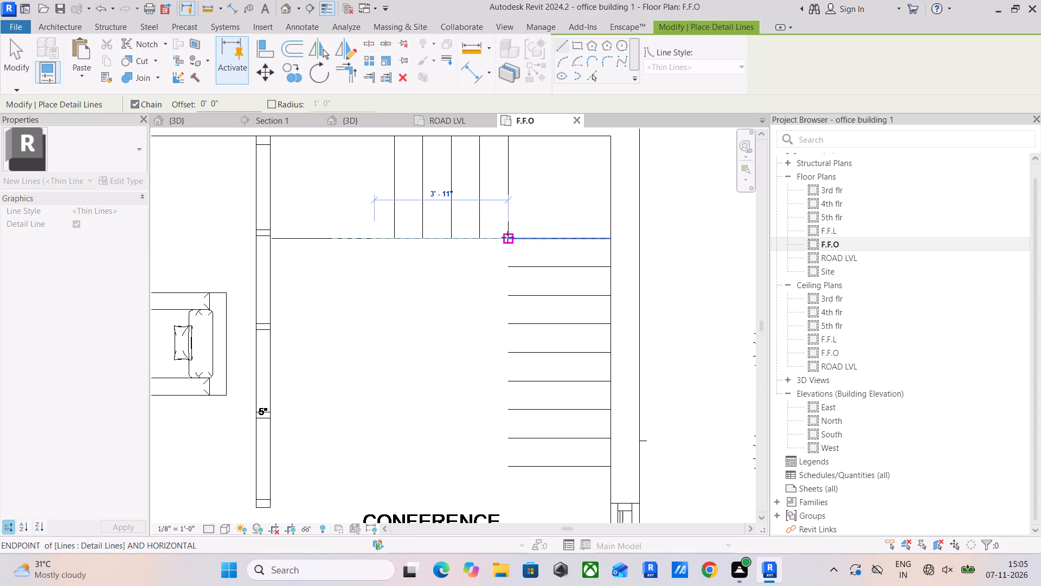
pyautogui.press('Escape')
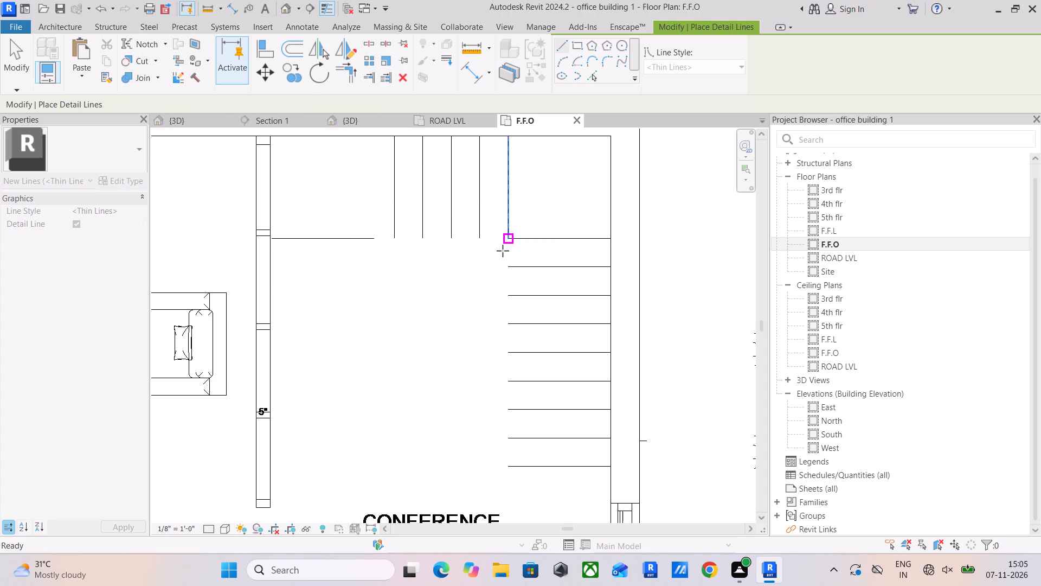
pyautogui.press('Escape')
pyautogui.press('Escape')
# Move the partition between the waiting area and conference room 1" toward the waiting area.
pyautogui.moveTo(426, 304); pyautogui.dragTo(519, 288, button='middle')
pyautogui.press('Escape')
pyautogui.scroll(-2, 429, 277)
pyautogui.moveTo(421, 273); pyautogui.dragTo(364, 308)
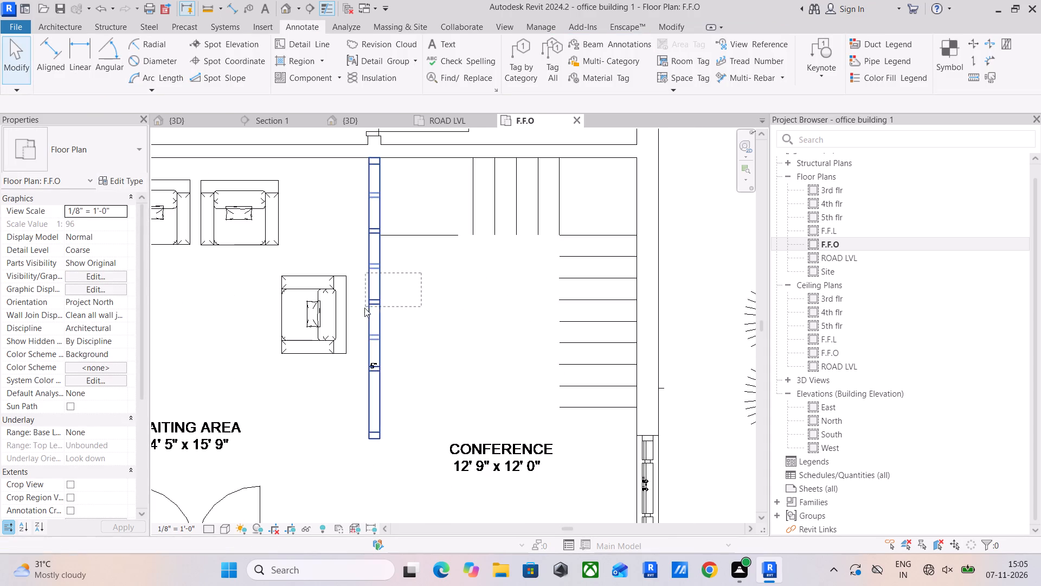
pyautogui.moveTo(364, 308); pyautogui.dragTo(357, 317)
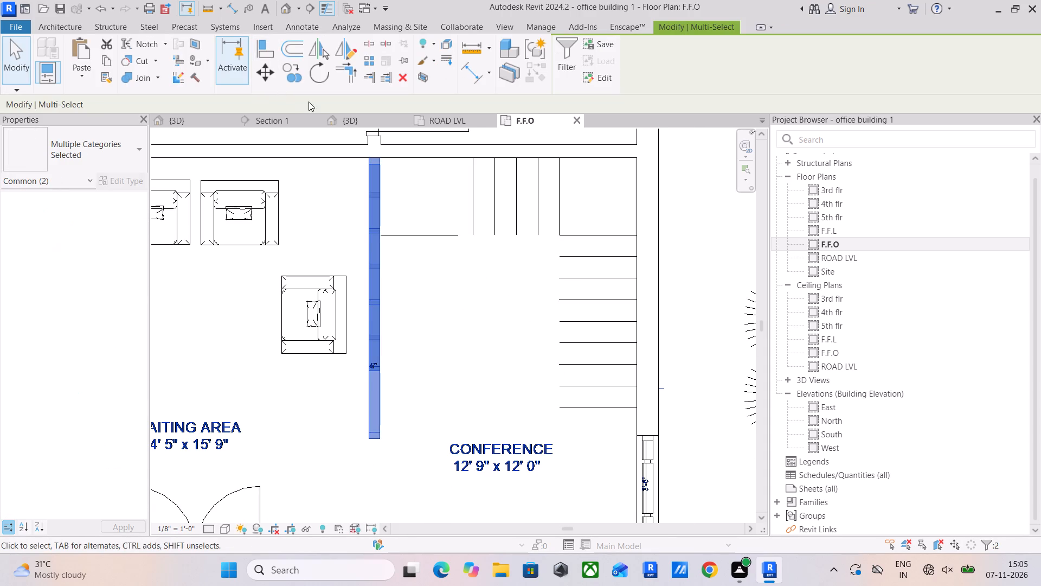
pyautogui.click(258, 72)
pyautogui.scroll(4, 361, 133)
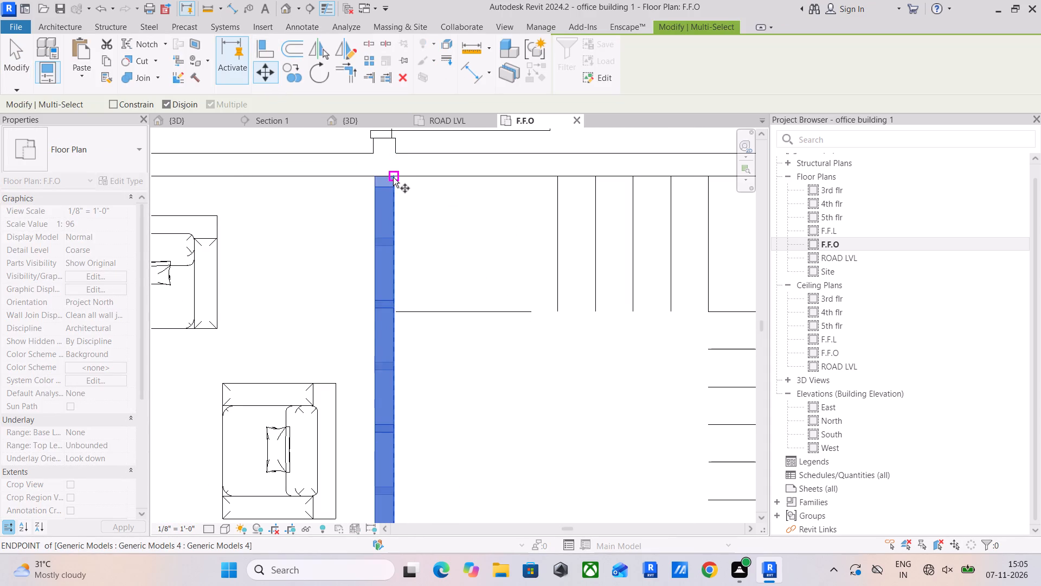
pyautogui.click(393, 176)
pyautogui.write('1"')
pyautogui.press('Return')
pyautogui.press('Escape')
pyautogui.press('Escape')
# Move the 3' detail line toward the shifted partition, bringing its end to the partition's face.
pyautogui.moveTo(466, 276); pyautogui.dragTo(448, 323)
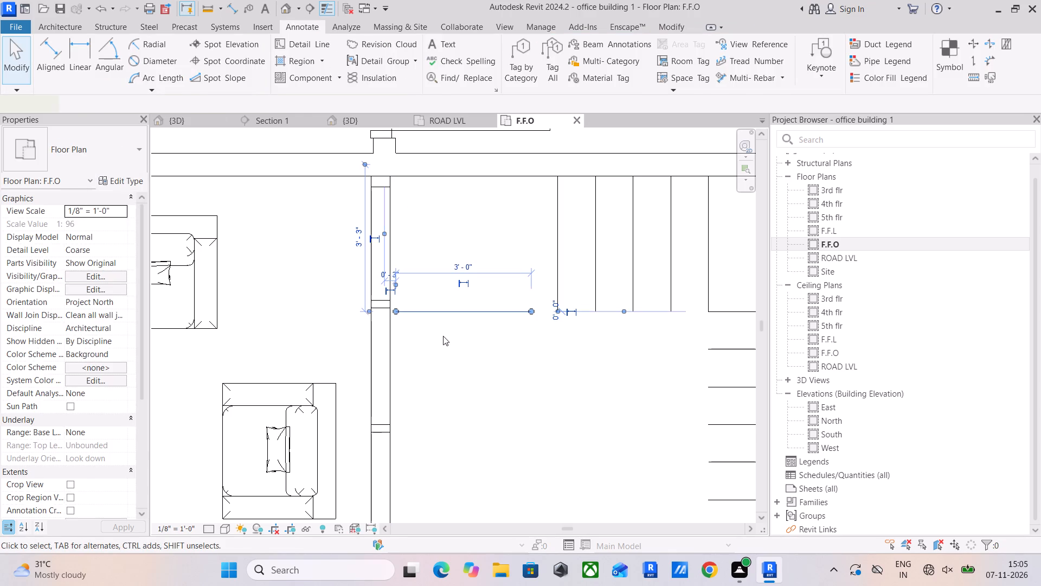
pyautogui.click(268, 73)
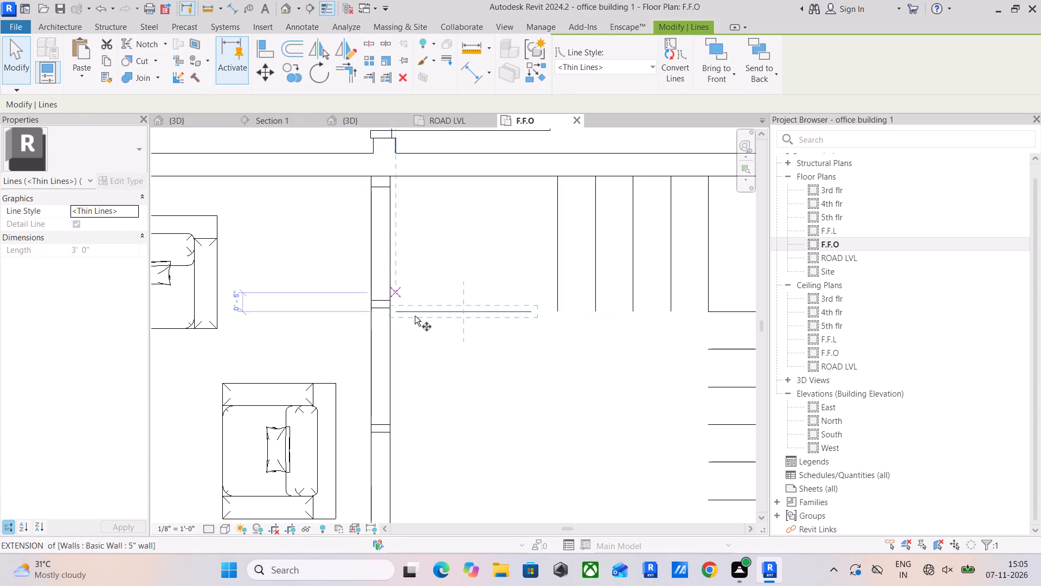
pyautogui.scroll(4, 416, 314)
pyautogui.click(385, 311)
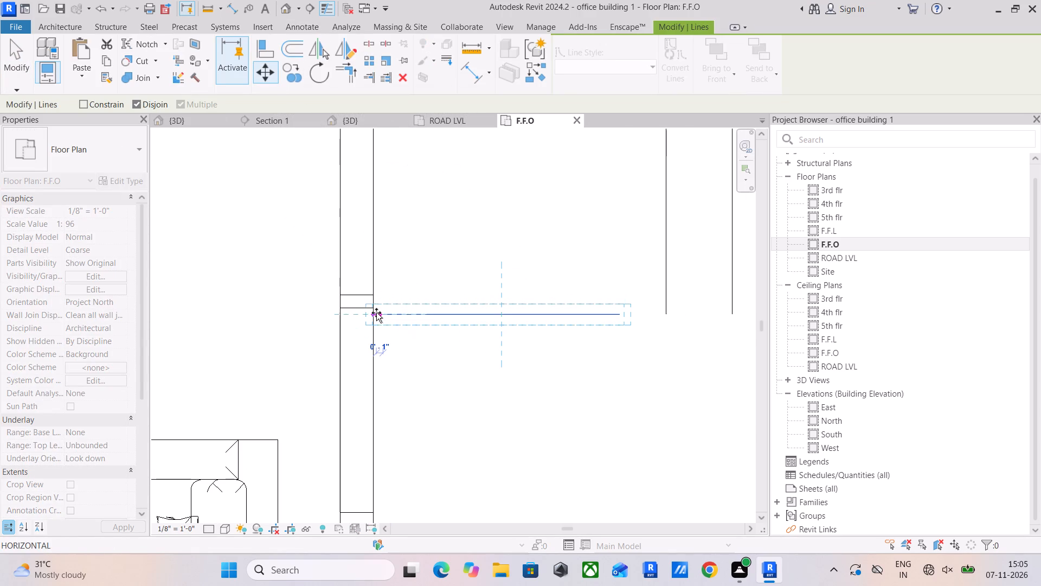
pyautogui.click(376, 313)
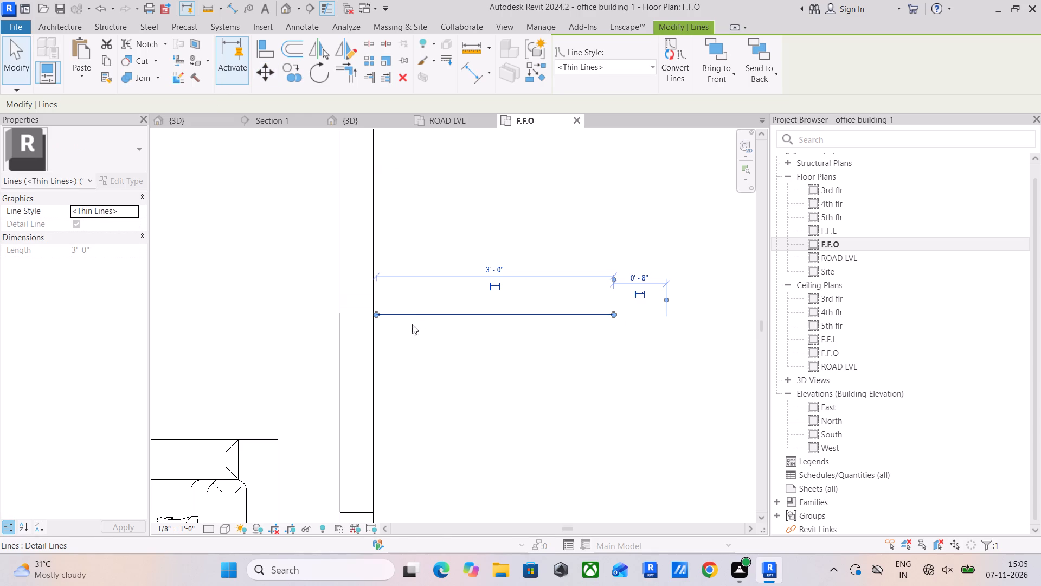
# Move the 3' detail line the remaining gap so its end meets the face of the waiting area partition.
pyautogui.scroll(5, 378, 313)
pyautogui.click(265, 74)
pyautogui.scroll(4, 393, 367)
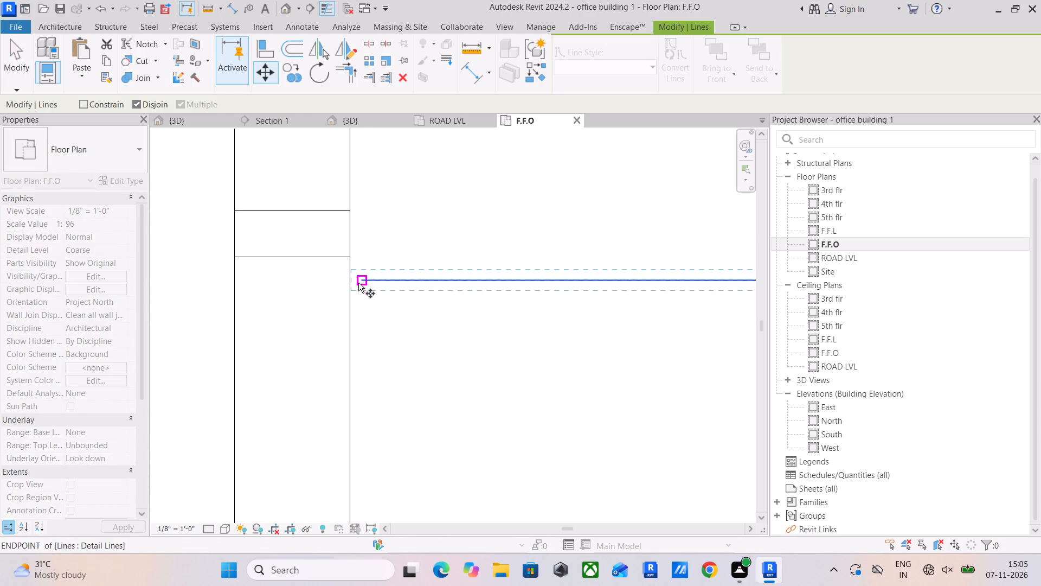
pyautogui.click(358, 280)
pyautogui.click(352, 279)
pyautogui.scroll(-9, 427, 291)
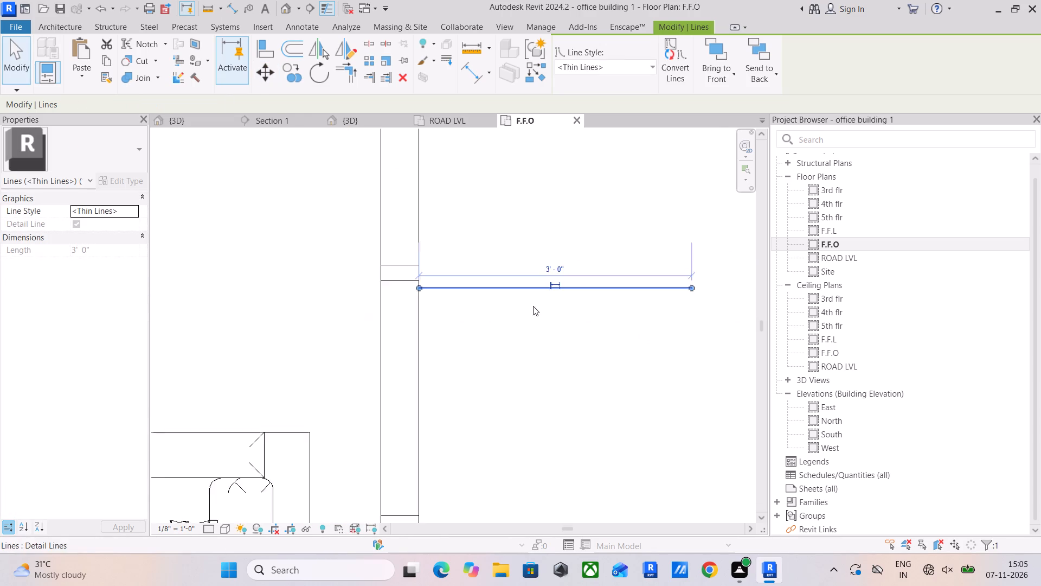
pyautogui.moveTo(535, 306); pyautogui.dragTo(456, 316, button='middle')
pyautogui.press('Escape')
pyautogui.press('Escape')
# Copy the second flight's last tread line once more at 10" spacing toward the waiting area partition.
pyautogui.click(641, 244)
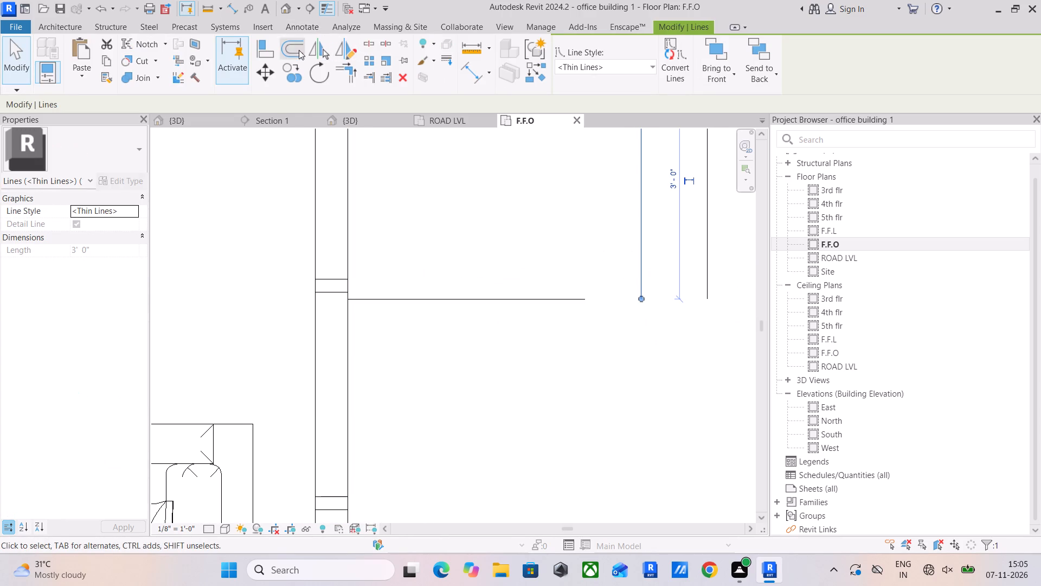
pyautogui.click(295, 68)
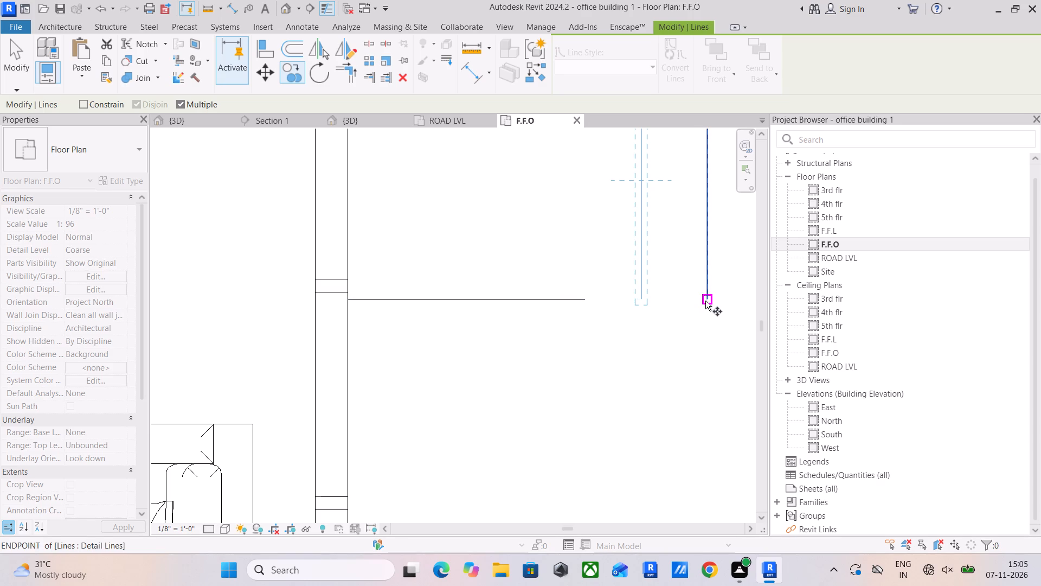
pyautogui.moveTo(706, 301); pyautogui.dragTo(700, 301)
pyautogui.click(640, 304)
pyautogui.scroll(-2, 640, 304)
pyautogui.moveTo(628, 321); pyautogui.dragTo(594, 359, button='middle')
pyautogui.scroll(5, 545, 341)
pyautogui.press('Escape')
pyautogui.press('Escape')
pyautogui.press('Escape')
pyautogui.scroll(-5, 537, 342)
pyautogui.moveTo(547, 345); pyautogui.dragTo(516, 381, button='middle')
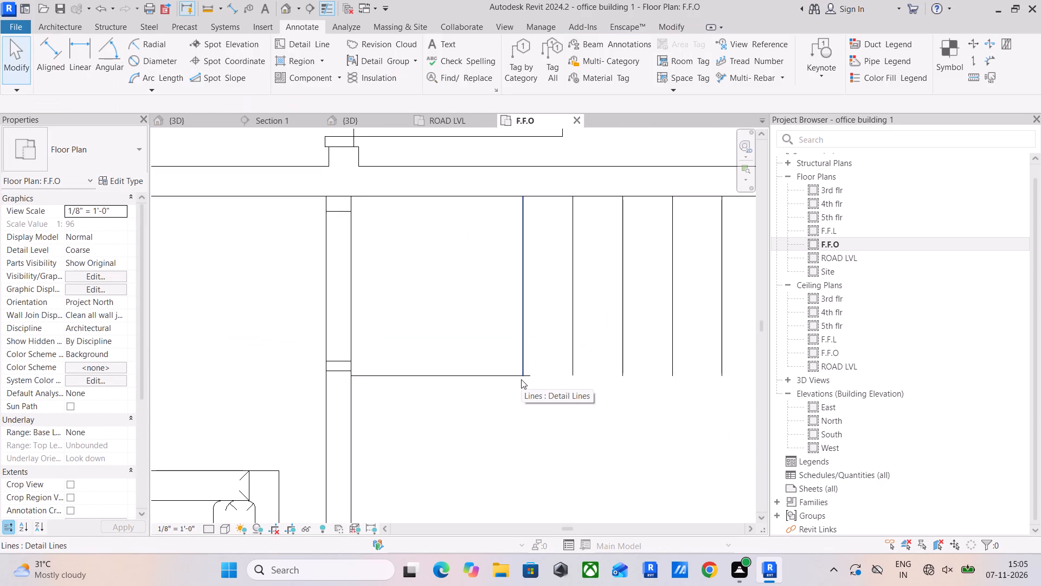
# Place an aligned dimension between the two tread lines nearest the waiting area partition.
pyautogui.scroll(-4, 566, 291)
pyautogui.moveTo(562, 314); pyautogui.dragTo(466, 333, button='middle')
pyautogui.scroll(-2, 502, 337)
pyautogui.moveTo(504, 337); pyautogui.dragTo(492, 251, button='middle')
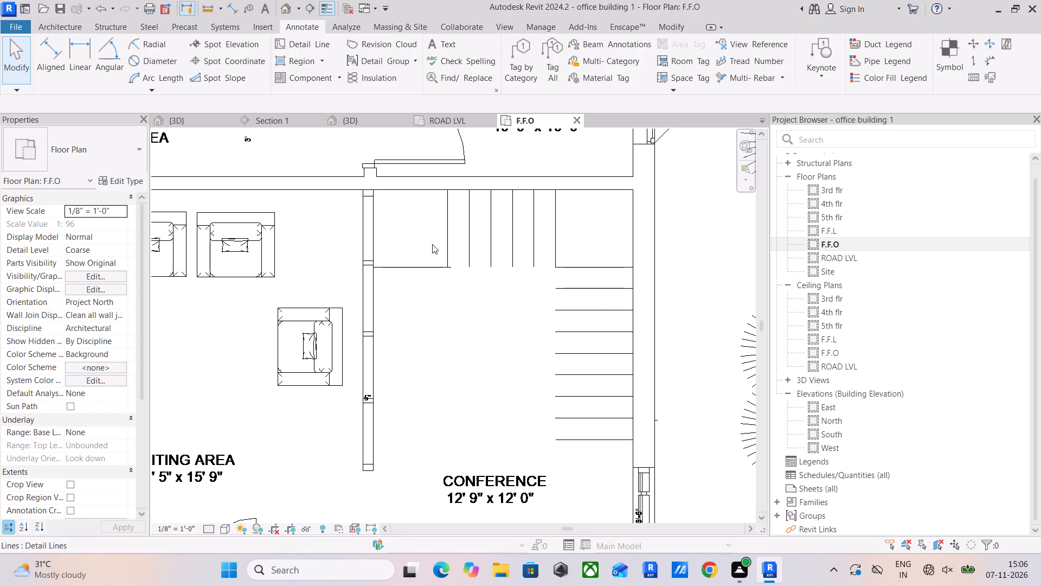
pyautogui.scroll(4, 397, 254)
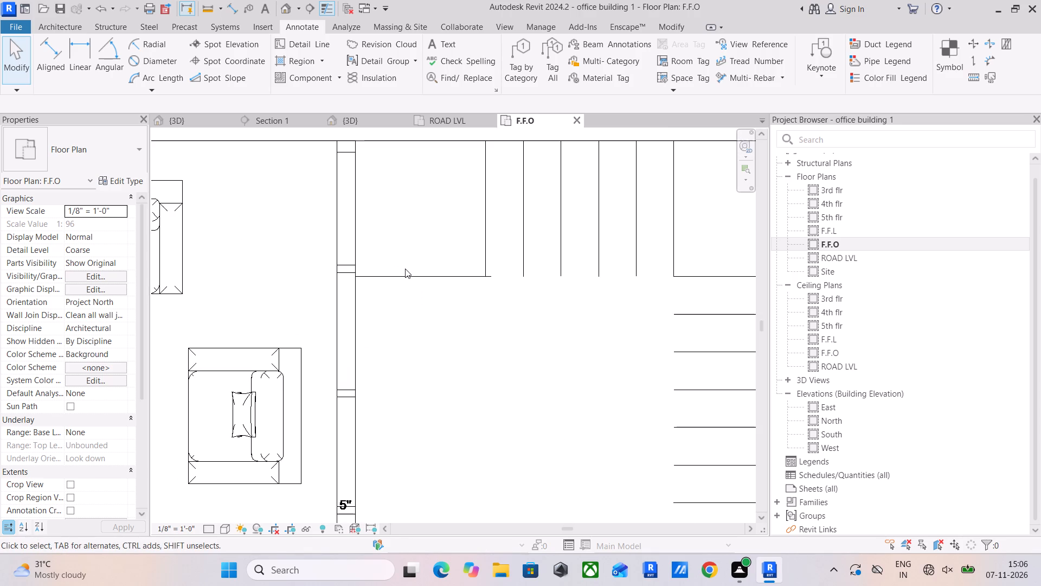
pyautogui.click(411, 275)
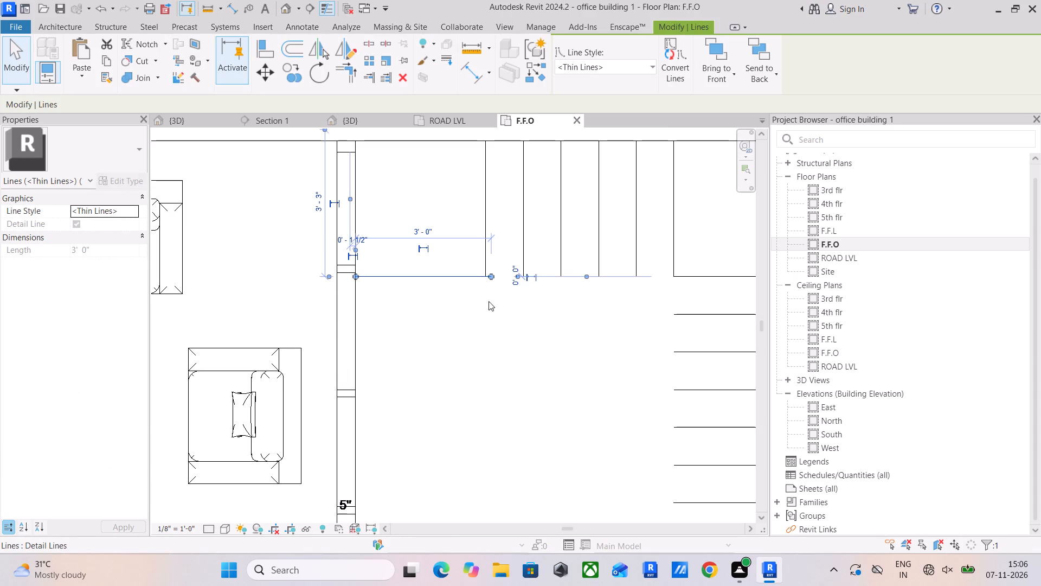
pyautogui.scroll(3, 512, 251)
pyautogui.moveTo(511, 256); pyautogui.dragTo(505, 347, button='middle')
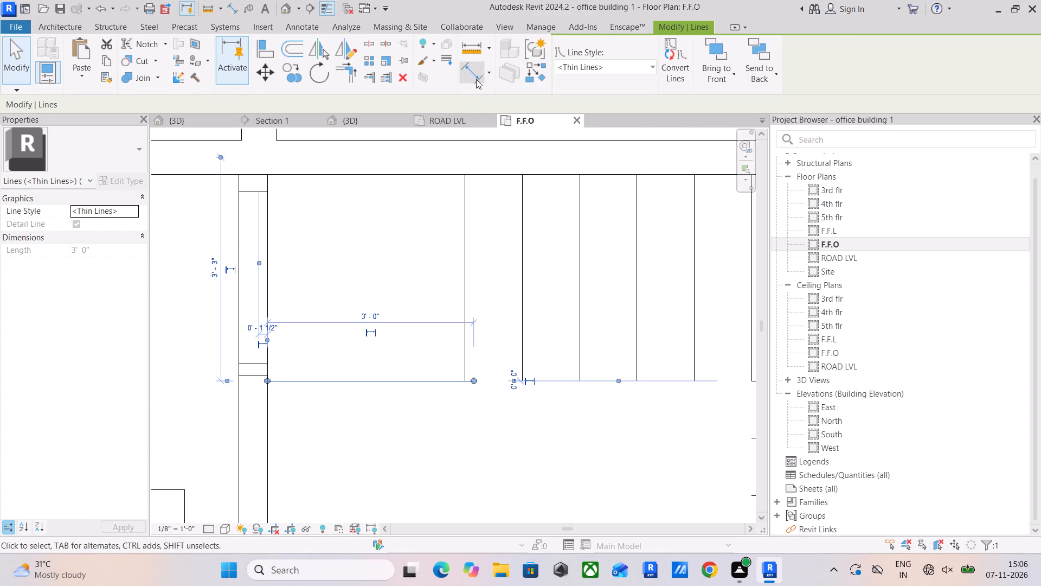
pyautogui.click(474, 76)
pyautogui.click(468, 260)
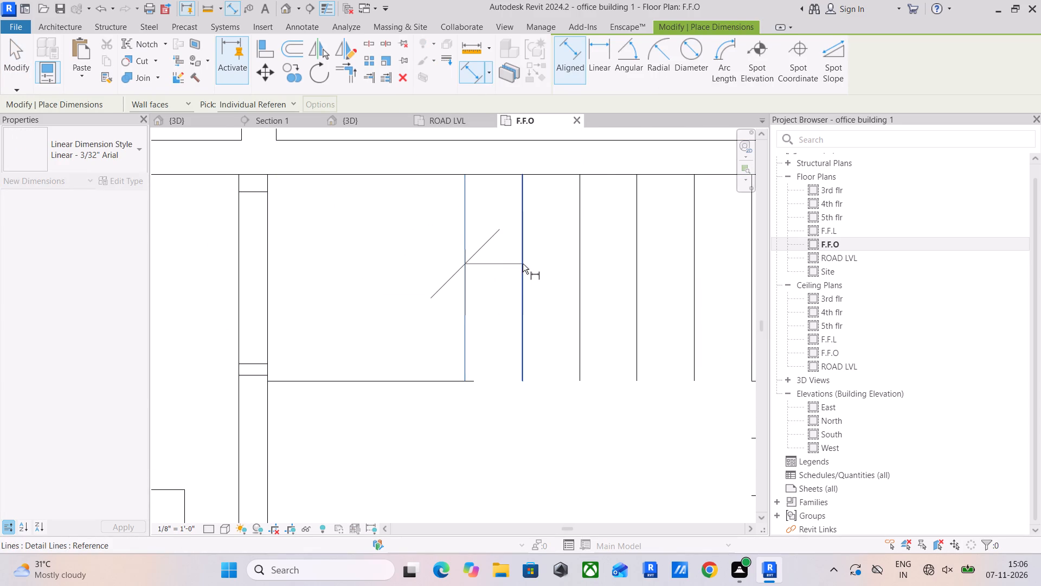
pyautogui.click(523, 264)
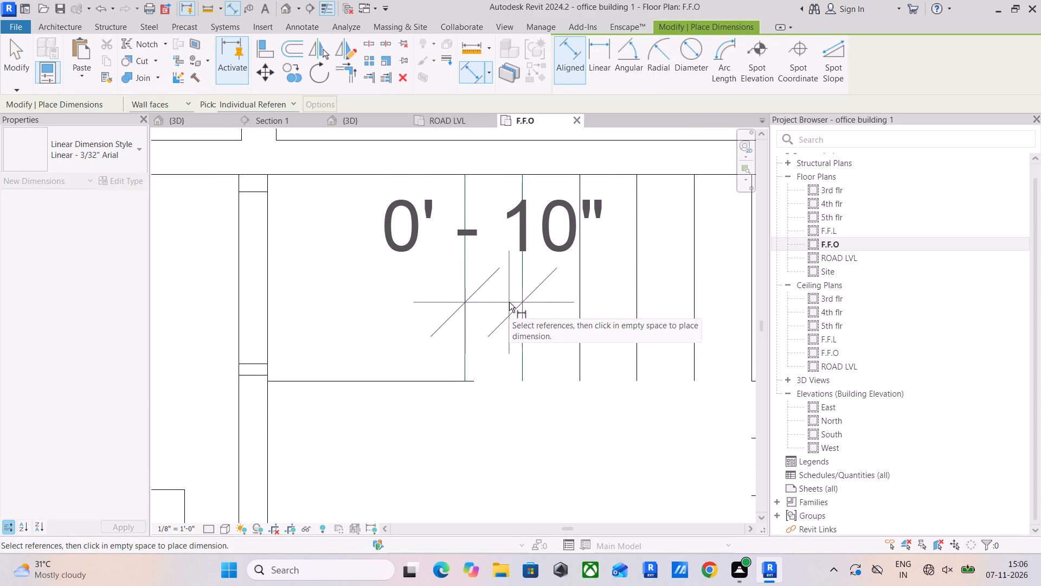
pyautogui.click(509, 302)
pyautogui.scroll(-1, 495, 353)
pyautogui.moveTo(500, 351); pyautogui.dragTo(513, 321, button='middle')
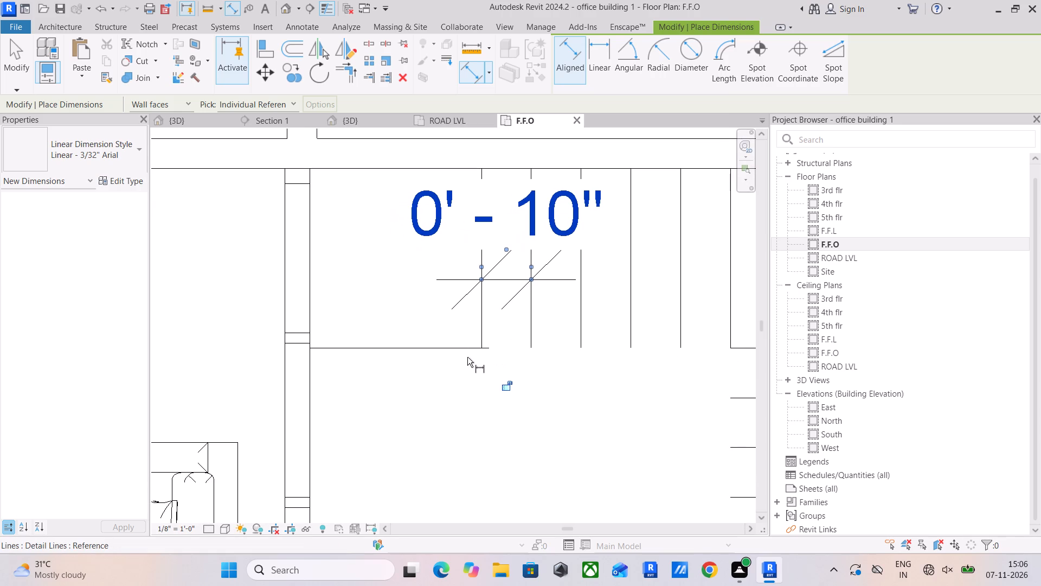
# Measure how far the 3' detail line's end runs past the last tread line.
pyautogui.moveTo(349, 319); pyautogui.dragTo(362, 323, button='middle')
pyautogui.scroll(5, 502, 348)
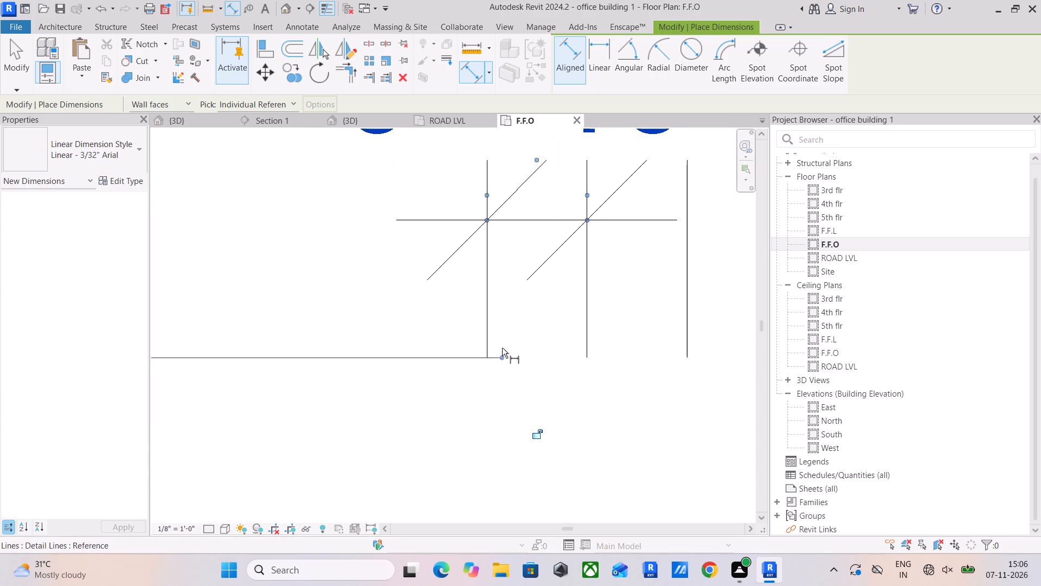
pyautogui.click(503, 359)
pyautogui.click(487, 345)
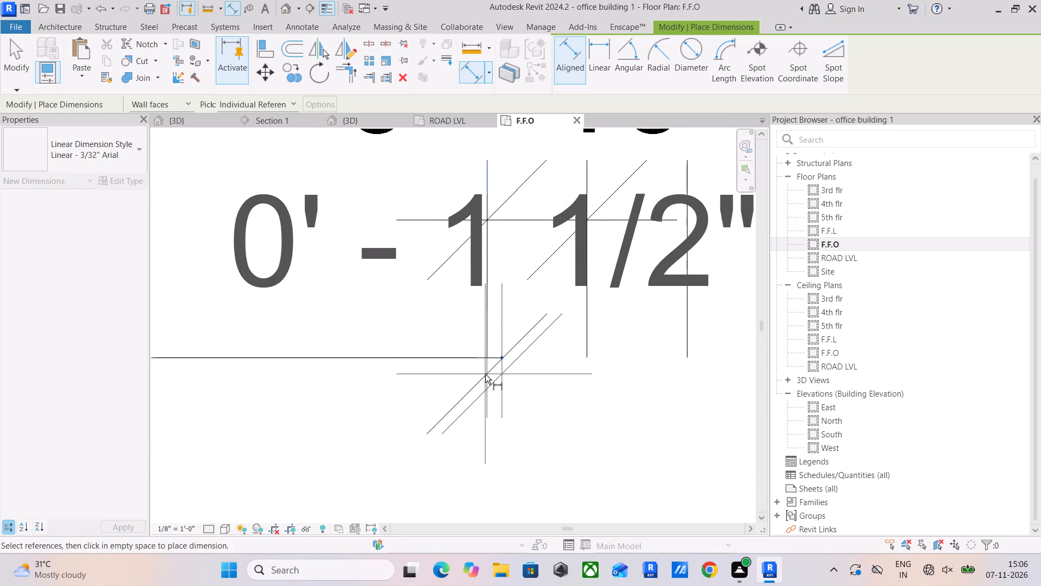
pyautogui.scroll(-6, 485, 374)
pyautogui.scroll(-2, 489, 462)
pyautogui.moveTo(490, 458); pyautogui.dragTo(515, 439, button='middle')
pyautogui.scroll(-1, 515, 439)
pyautogui.press('Escape')
pyautogui.press('Escape')
pyautogui.press('Escape')
# Move the partition between the waiting area and conference room 1.5" diagonally toward the waiting area.
pyautogui.scroll(-9, 482, 346)
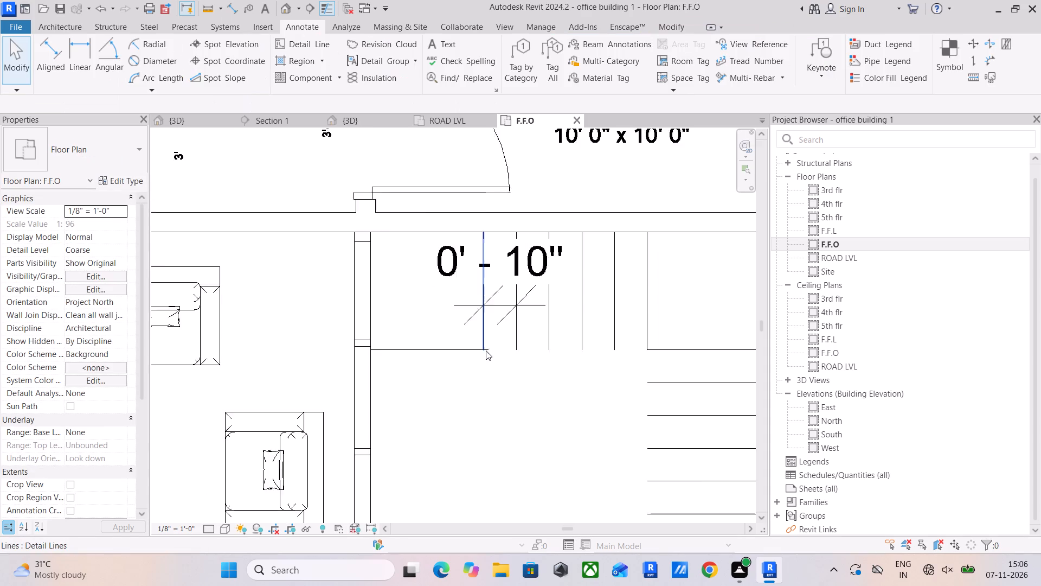
pyautogui.moveTo(487, 352); pyautogui.dragTo(507, 387, button='middle')
pyautogui.moveTo(429, 317); pyautogui.dragTo(380, 340)
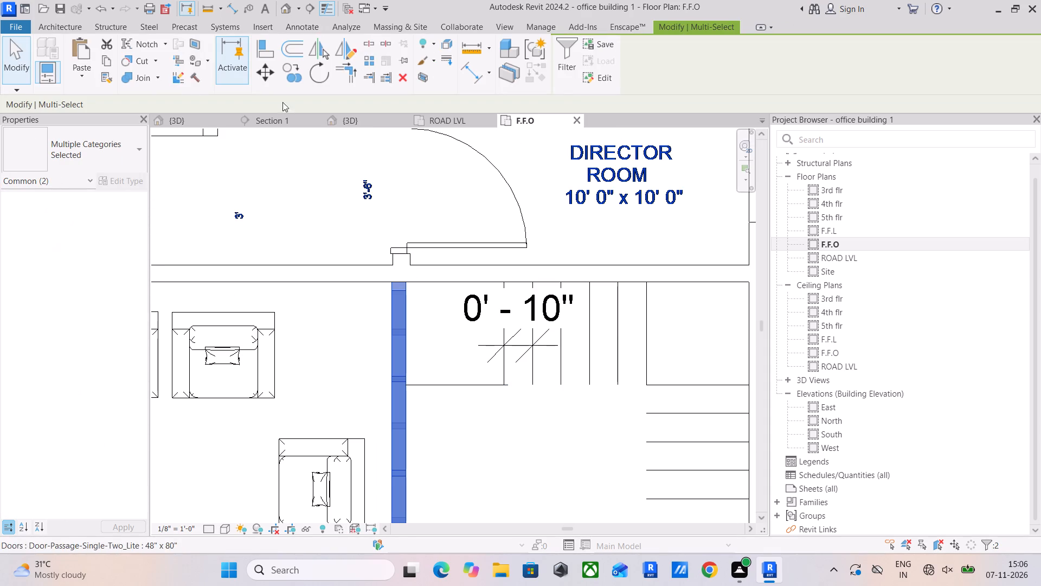
pyautogui.moveTo(267, 73); pyautogui.dragTo(268, 79)
pyautogui.scroll(4, 394, 274)
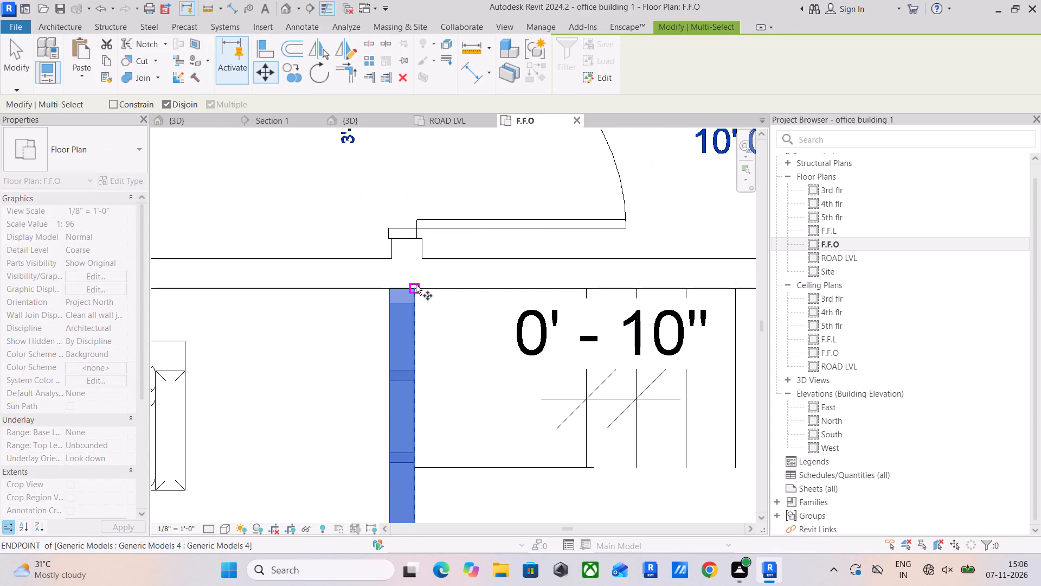
pyautogui.click(416, 285)
pyautogui.write('1.')
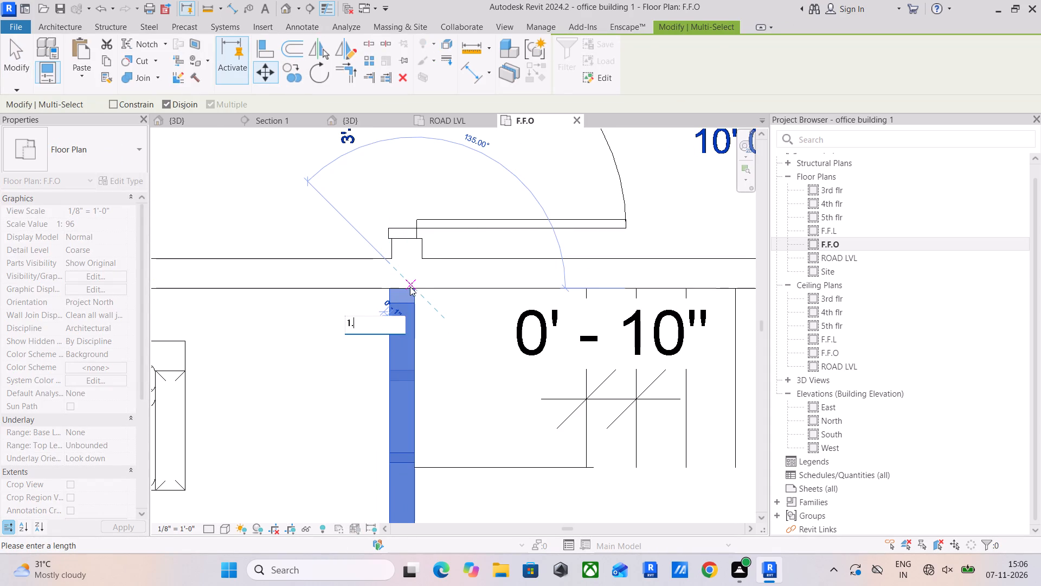
pyautogui.press('5')
pyautogui.hotkey('shift', '"')
pyautogui.press('Return')
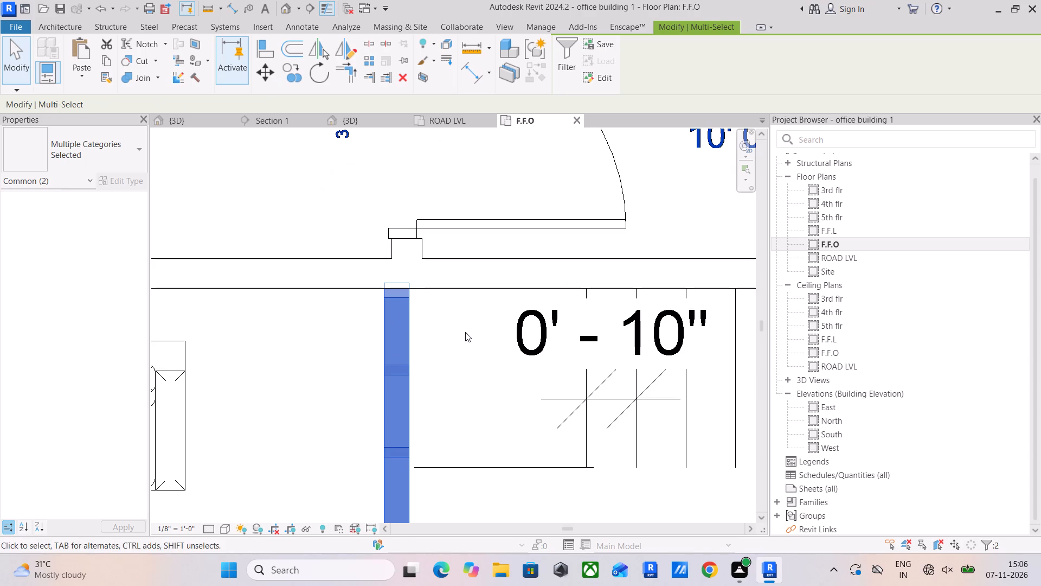
pyautogui.moveTo(444, 319); pyautogui.dragTo(472, 259, button='middle')
pyautogui.press('Escape')
# Move the partition straight back so its upper end sits on the face of the wall below the director room.
pyautogui.click(436, 277)
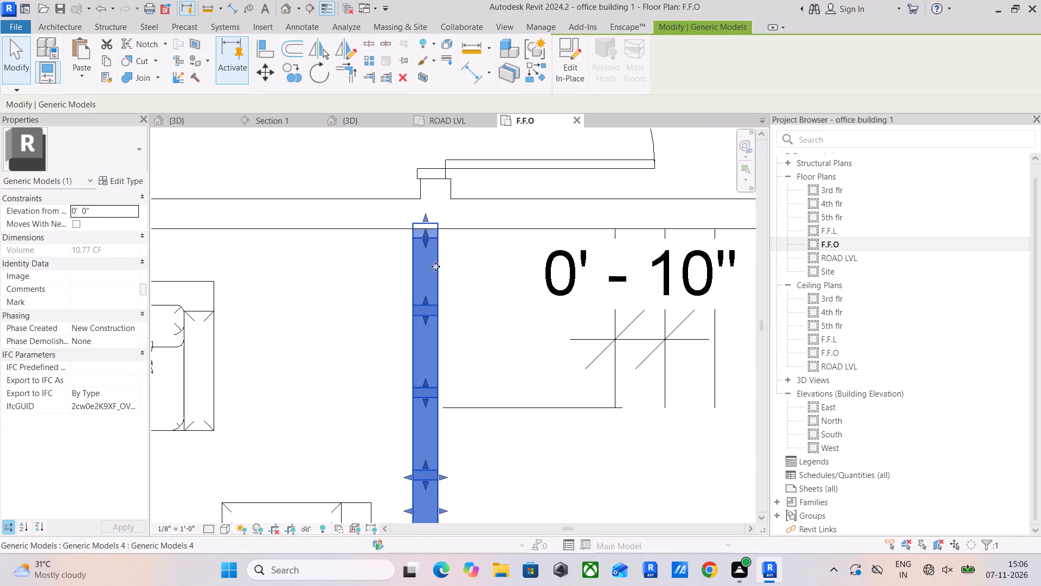
pyautogui.click(268, 73)
pyautogui.scroll(4, 415, 187)
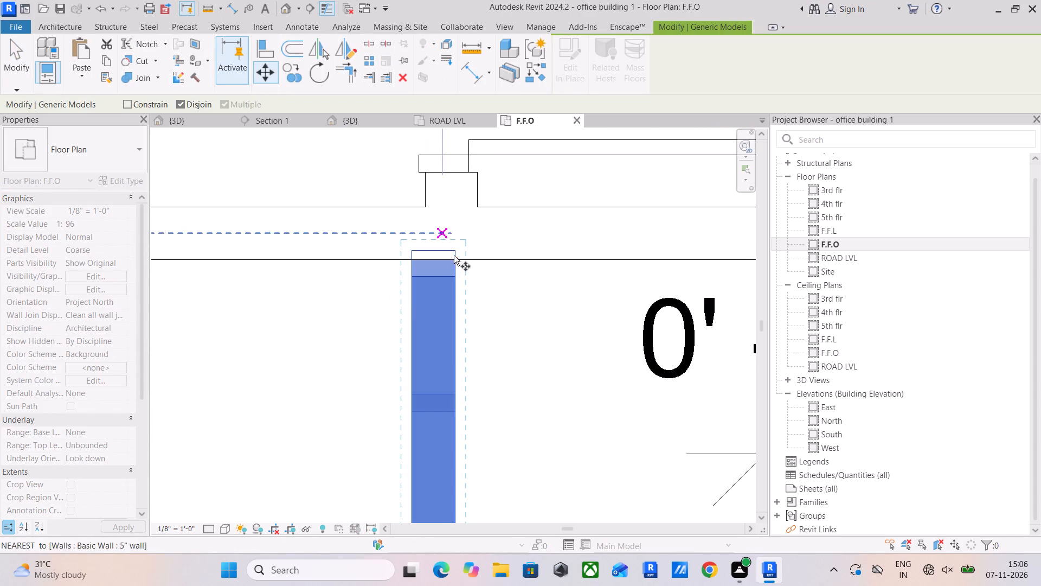
pyautogui.click(457, 250)
pyautogui.click(457, 259)
pyautogui.press('Escape')
pyautogui.press('Escape')
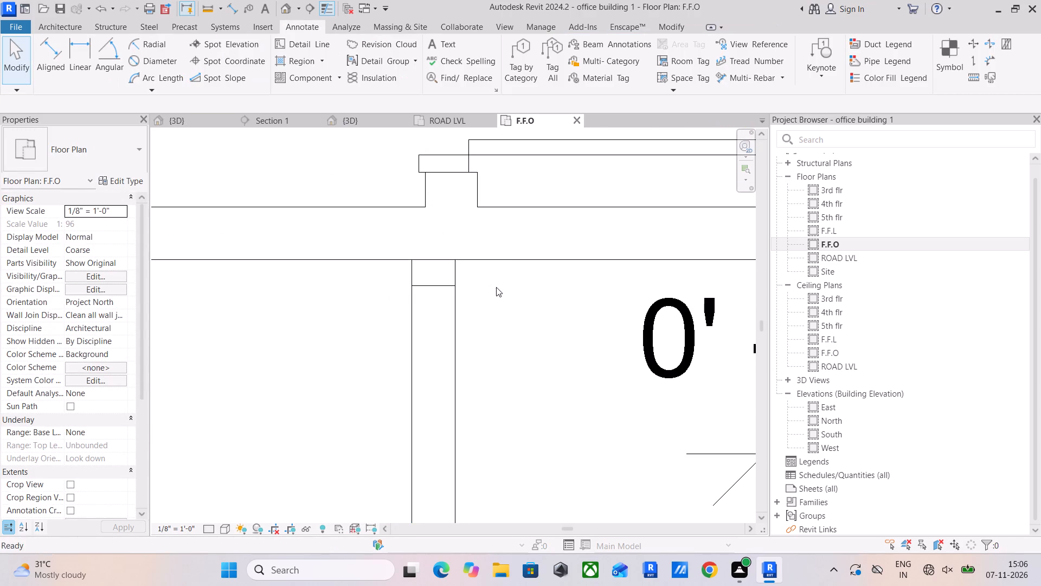
# Move the 3' detail line toward the shifted partition so its end meets the partition's face.
pyautogui.scroll(-5, 496, 287)
pyautogui.moveTo(496, 287); pyautogui.dragTo(484, 170, button='middle')
pyautogui.click(547, 314)
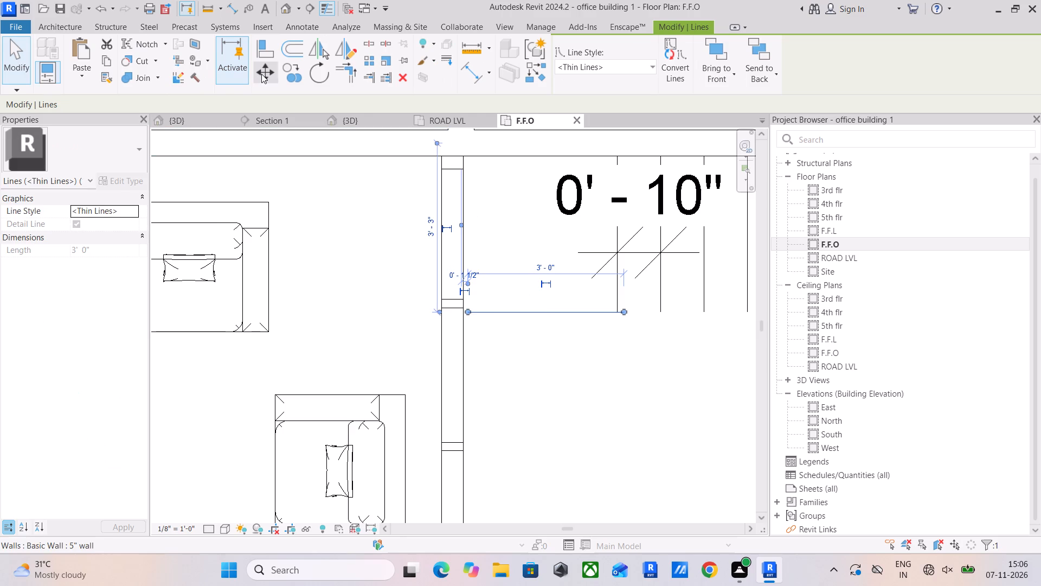
pyautogui.click(261, 74)
pyautogui.scroll(4, 416, 257)
pyautogui.click(504, 351)
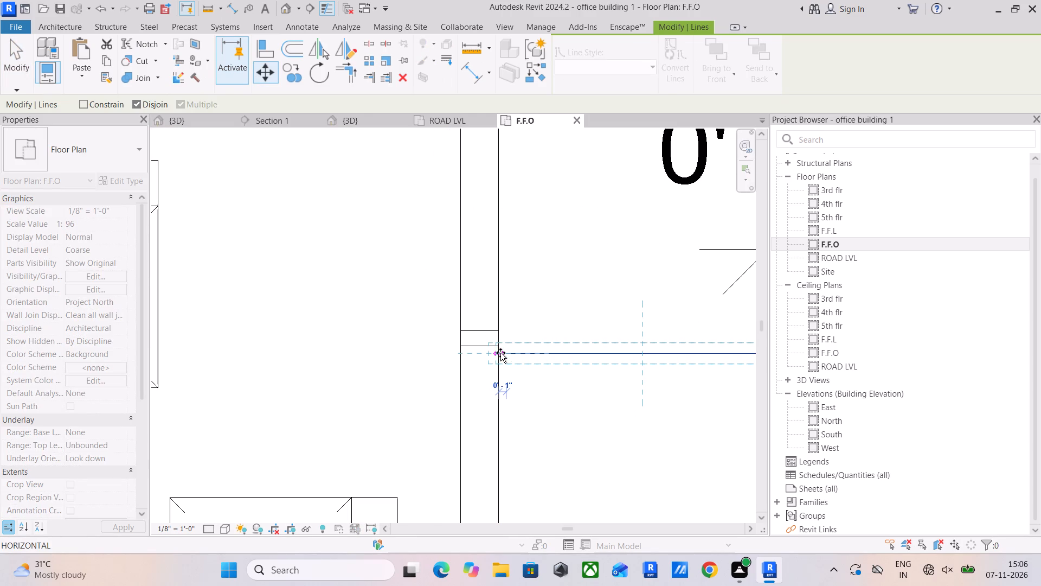
pyautogui.scroll(10, 497, 353)
pyautogui.click(503, 350)
pyautogui.scroll(-5, 568, 374)
pyautogui.moveTo(567, 370); pyautogui.dragTo(363, 329, button='middle')
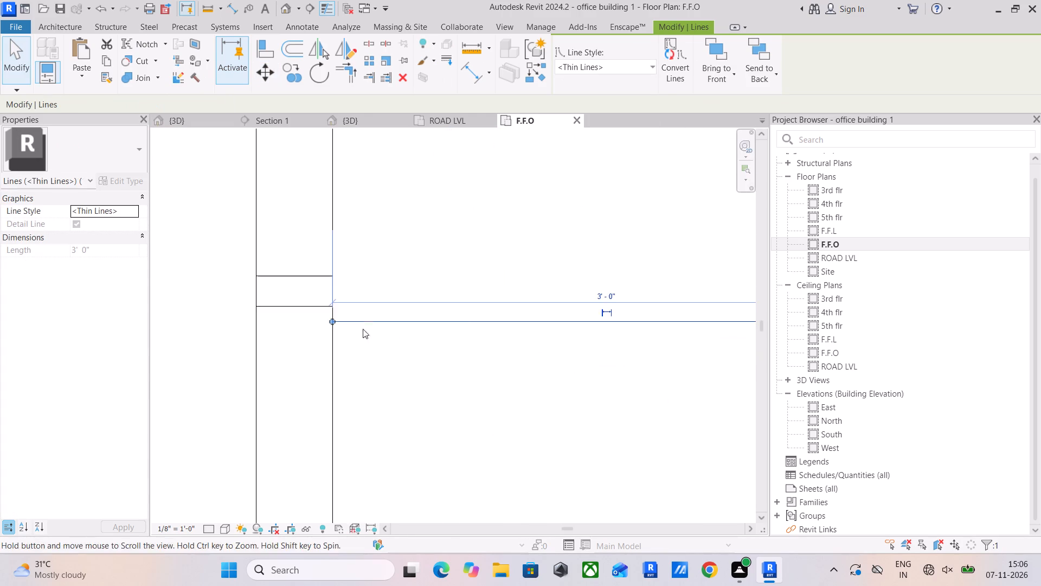
# Inspect both ends of the 3' detail line, at the last tread line and at the partition's face.
pyautogui.scroll(-5, 464, 324)
pyautogui.moveTo(516, 330); pyautogui.dragTo(332, 315, button='middle')
pyautogui.scroll(7, 493, 272)
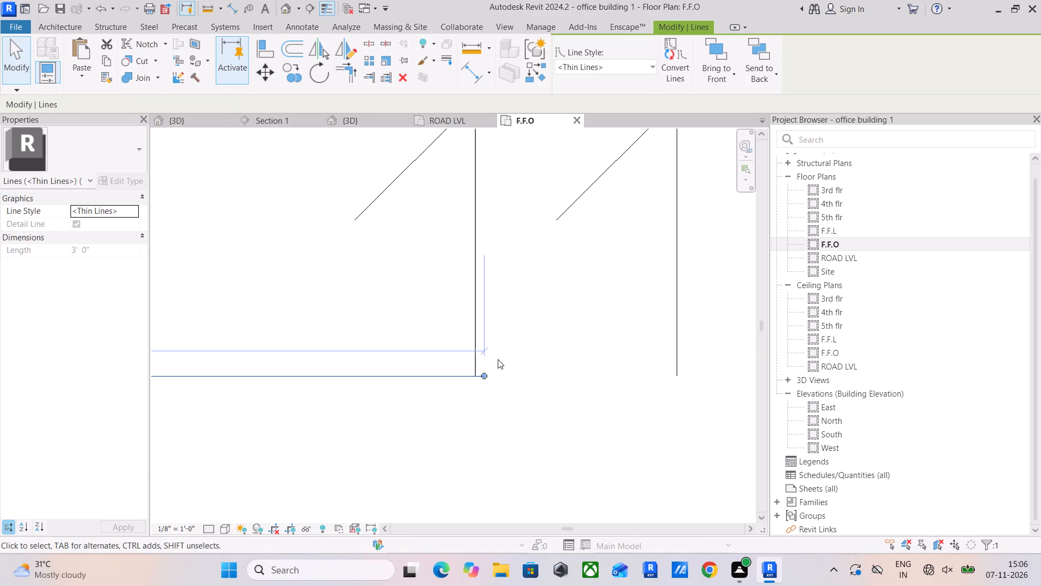
pyautogui.moveTo(491, 381); pyautogui.dragTo(602, 338, button='middle')
pyautogui.scroll(-4, 447, 343)
pyautogui.moveTo(461, 344); pyautogui.dragTo(555, 333, button='middle')
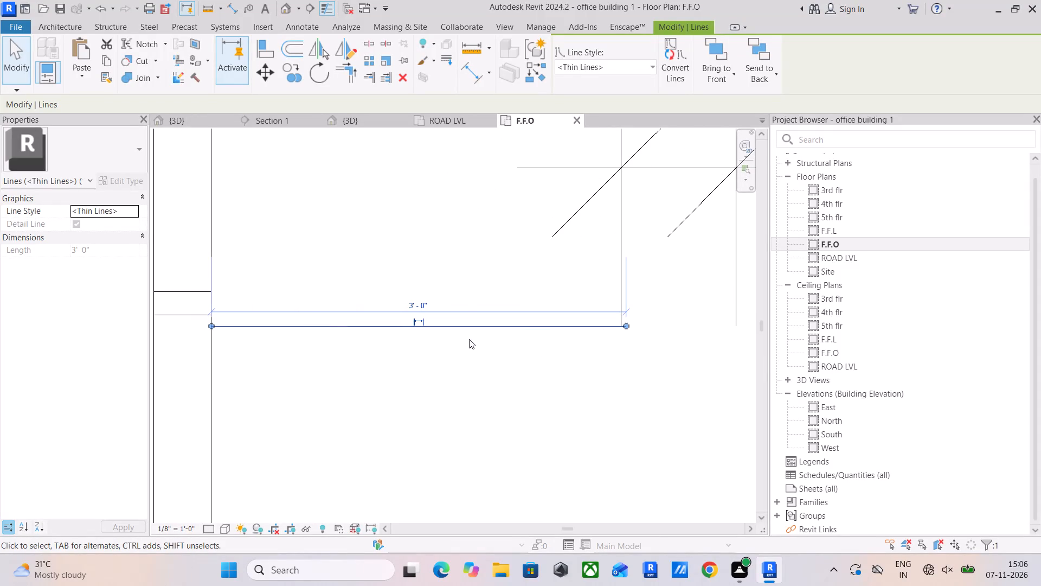
pyautogui.scroll(5, 193, 316)
pyautogui.scroll(4, 265, 336)
pyautogui.press('Escape')
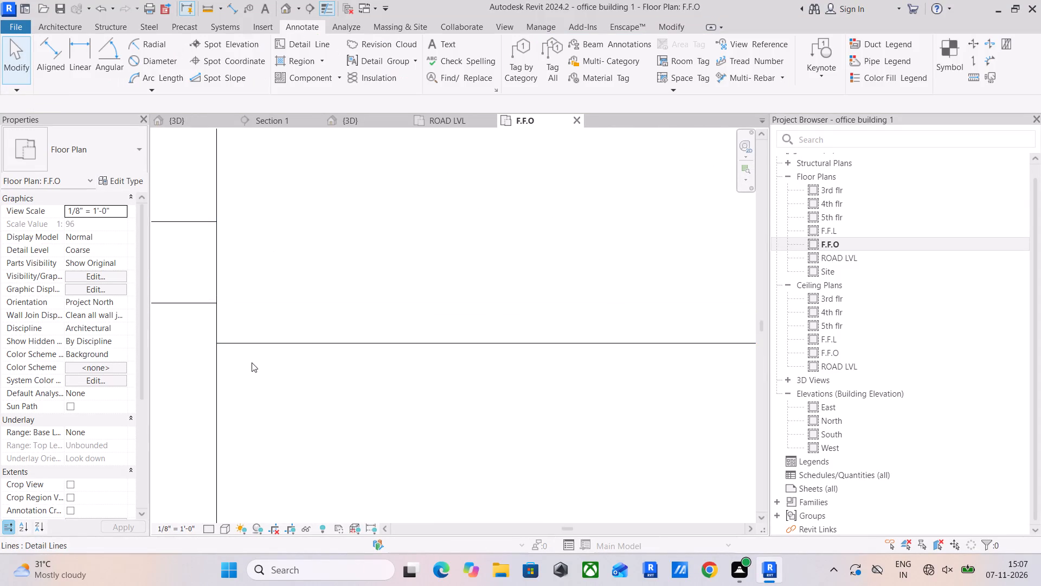
# Shorten the 3' detail line to 2' 11 1/2" by bringing its end back to the last tread line, unjoining the elements.
pyautogui.click(270, 340)
pyautogui.scroll(-12, 357, 335)
pyautogui.scroll(1, 481, 343)
pyautogui.moveTo(479, 344); pyautogui.dragTo(329, 361, button='middle')
pyautogui.scroll(-3, 492, 352)
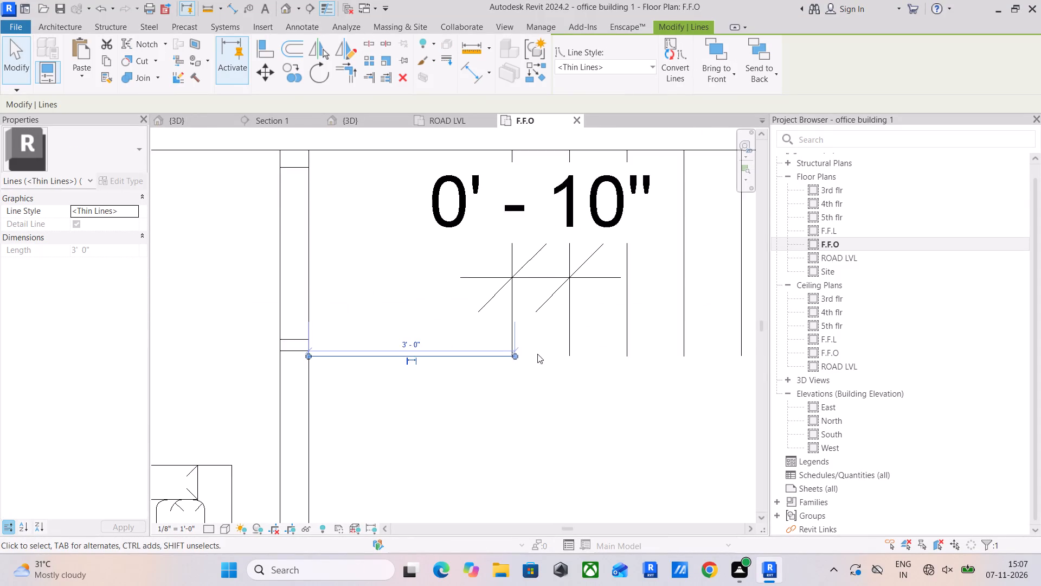
pyautogui.scroll(16, 539, 353)
pyautogui.moveTo(505, 340); pyautogui.dragTo(484, 339)
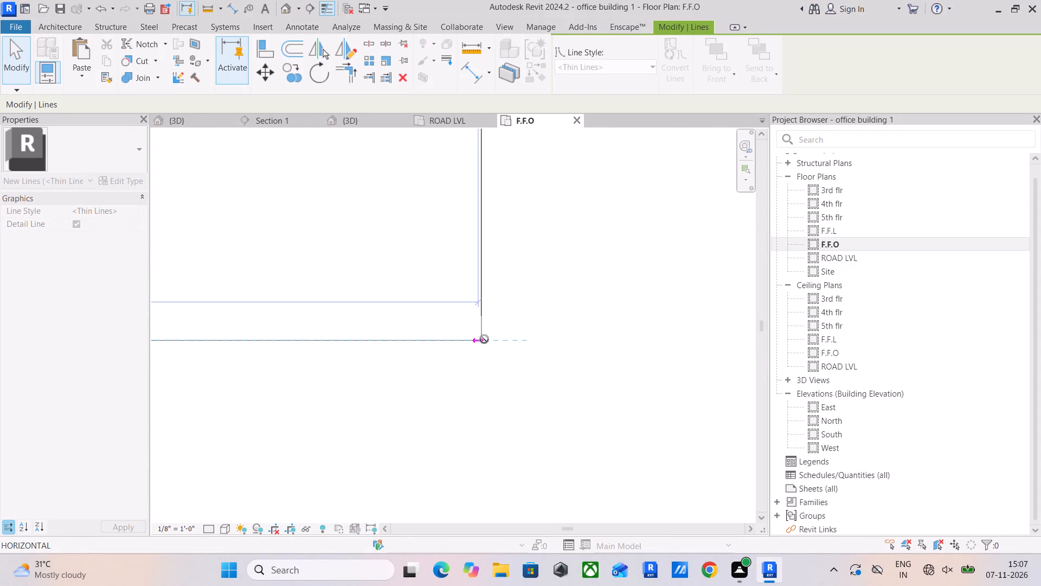
pyautogui.moveTo(484, 339); pyautogui.dragTo(487, 344)
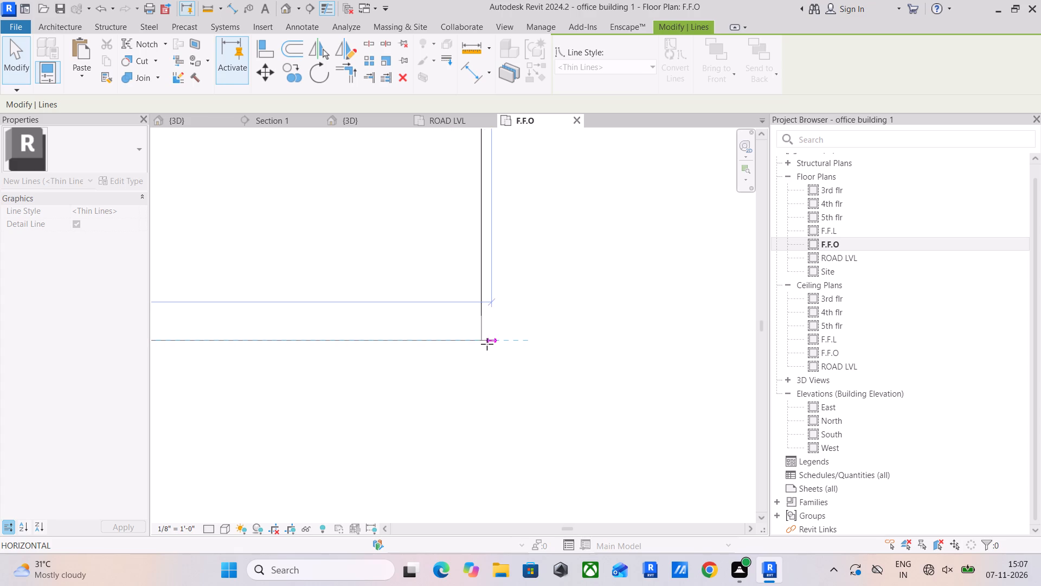
pyautogui.moveTo(487, 344); pyautogui.dragTo(484, 347)
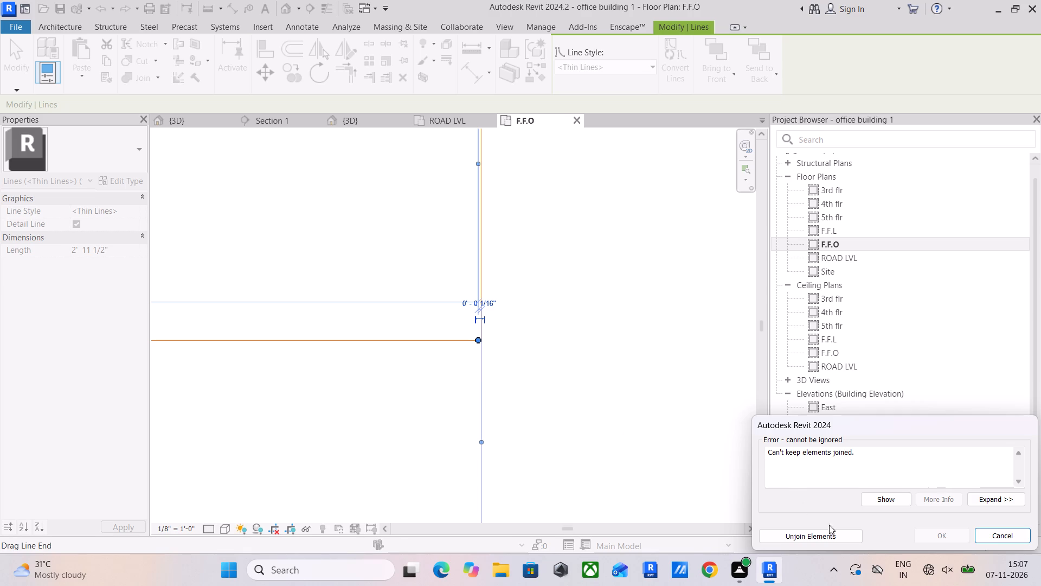
pyautogui.click(809, 537)
pyautogui.scroll(2, 385, 335)
pyautogui.scroll(-9, 389, 333)
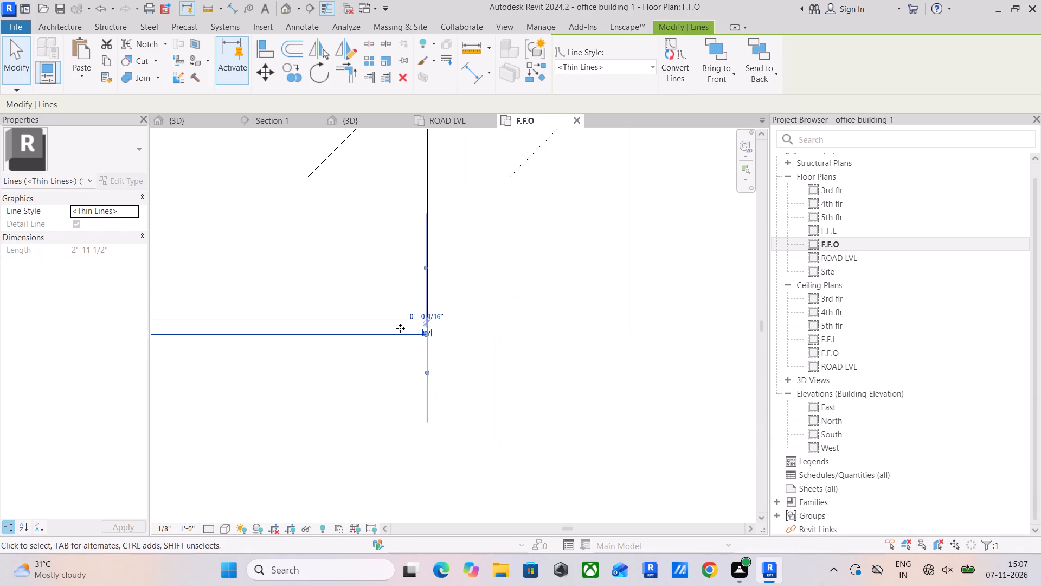
# Move the partition and its attached generic model 0.5" away from the last tread line, toward the waiting area.
pyautogui.moveTo(403, 328); pyautogui.dragTo(632, 318, button='middle')
pyautogui.moveTo(329, 347); pyautogui.dragTo(385, 340, button='middle')
pyautogui.scroll(-2, 477, 320)
pyautogui.moveTo(512, 322); pyautogui.dragTo(539, 366, button='middle')
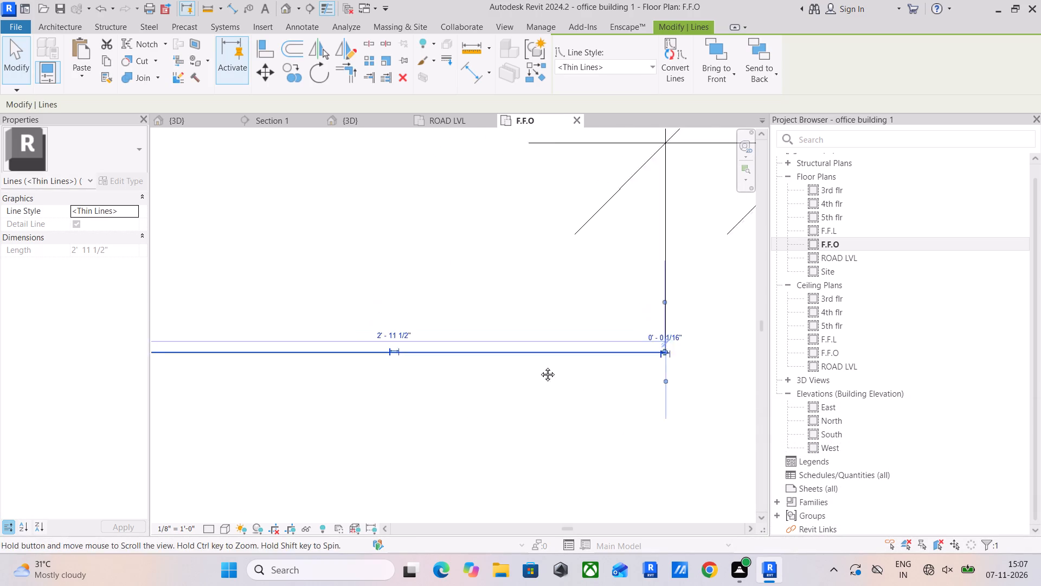
pyautogui.moveTo(539, 366); pyautogui.dragTo(562, 367, button='middle')
pyautogui.scroll(-5, 556, 346)
pyautogui.moveTo(391, 221); pyautogui.dragTo(280, 266)
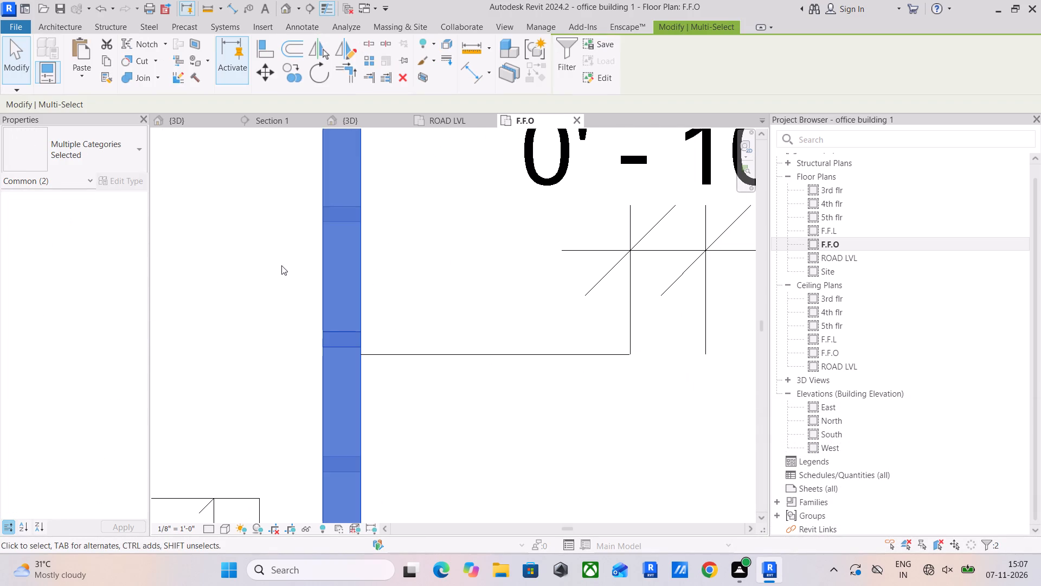
pyautogui.click(265, 77)
pyautogui.scroll(-4, 342, 193)
pyautogui.moveTo(350, 194); pyautogui.dragTo(408, 325, button='middle')
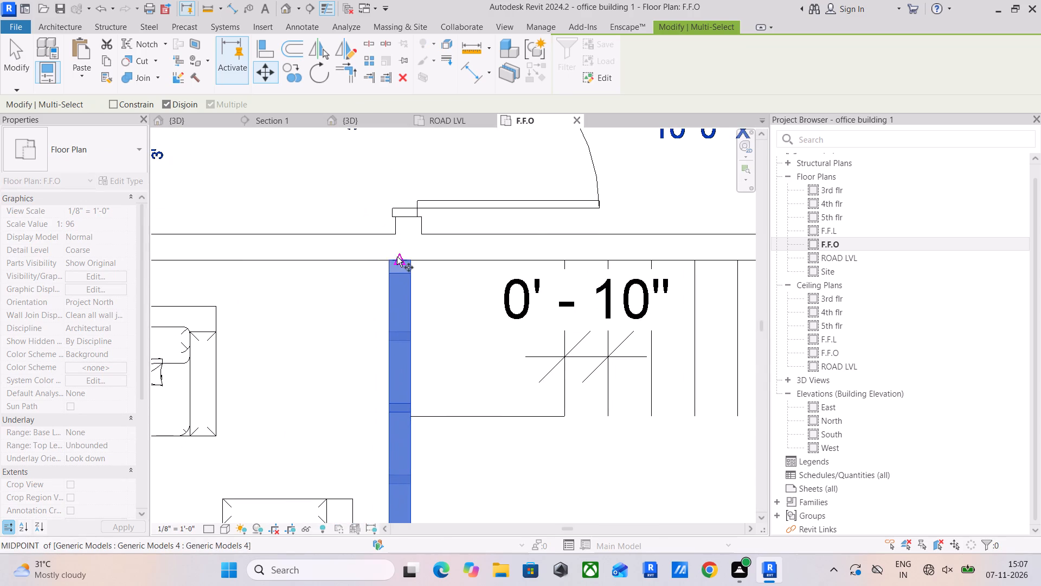
pyautogui.click(391, 257)
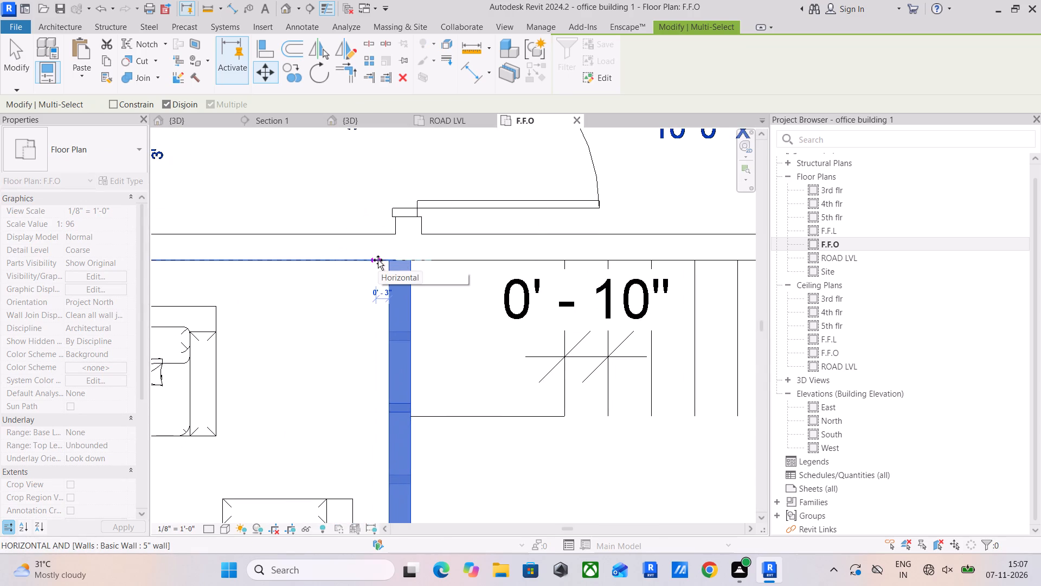
pyautogui.write('.5')
pyautogui.hotkey('shift', '"')
pyautogui.press('Return')
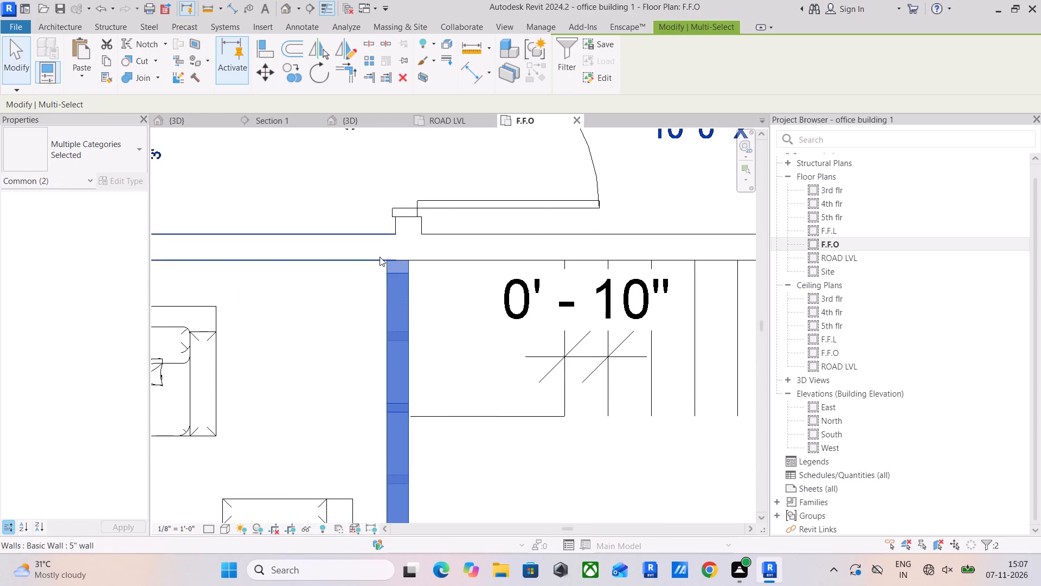
# Extend the detail line's partition end to the partition's face, making the line 3' 0" long.
pyautogui.click(467, 417)
pyautogui.scroll(6, 421, 422)
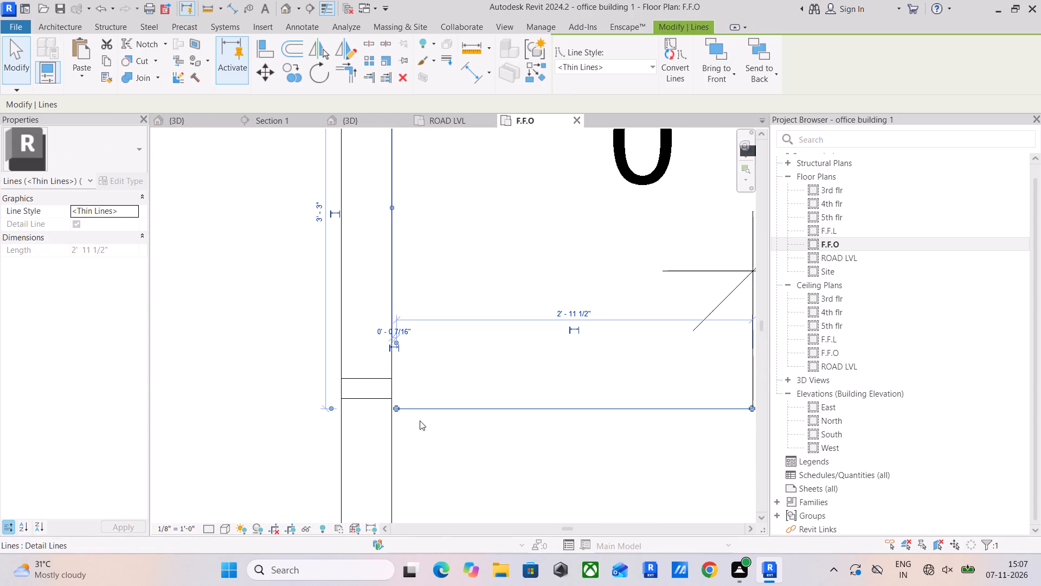
pyautogui.click(397, 408)
pyautogui.scroll(-4, 518, 377)
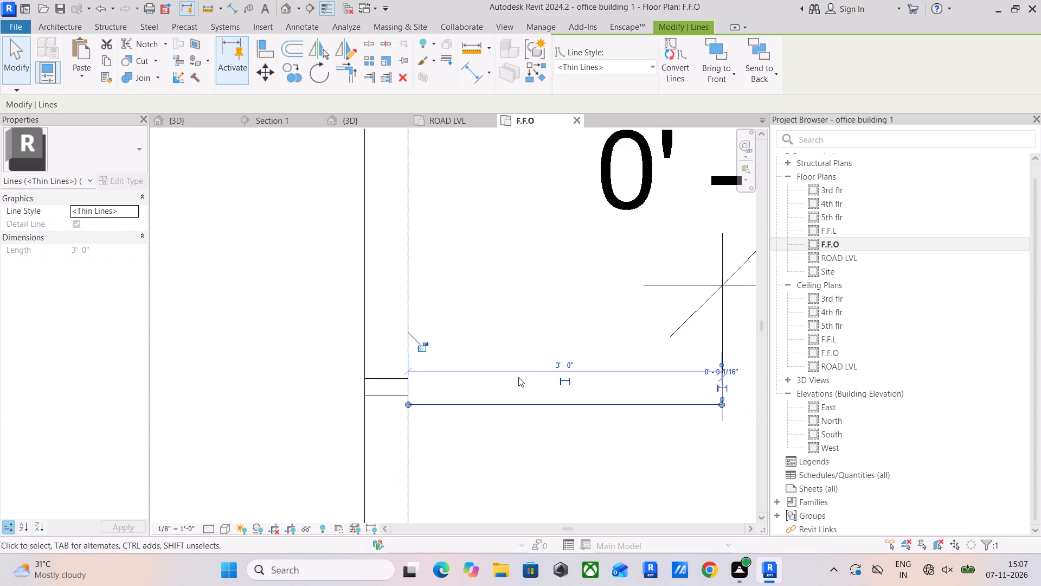
# Set the offset between the 3' detail line's other end and the last tread line to 0.
pyautogui.moveTo(528, 377); pyautogui.dragTo(439, 379, button='middle')
pyautogui.scroll(6, 595, 410)
pyautogui.click(583, 385)
pyautogui.scroll(5, 543, 384)
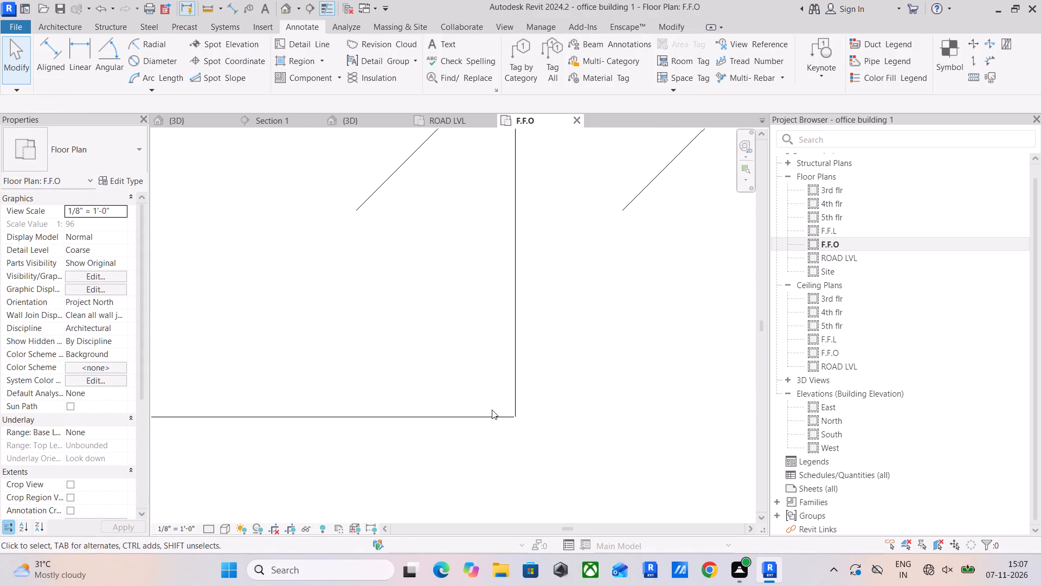
pyautogui.click(489, 415)
pyautogui.scroll(10, 538, 380)
pyautogui.moveTo(534, 400); pyautogui.dragTo(566, 358, button='middle')
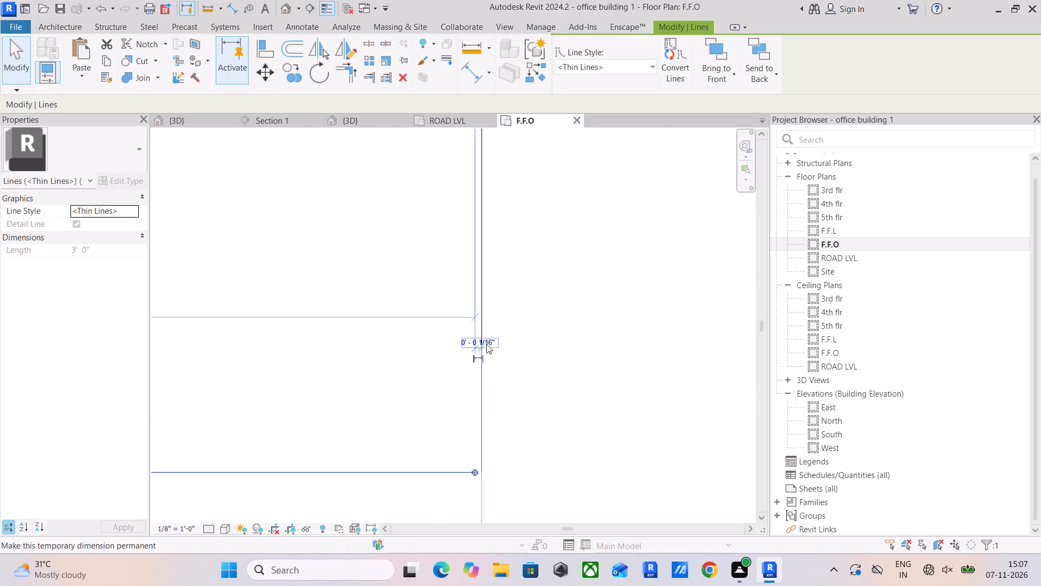
pyautogui.click(487, 340)
pyautogui.press('0')
pyautogui.press('Return')
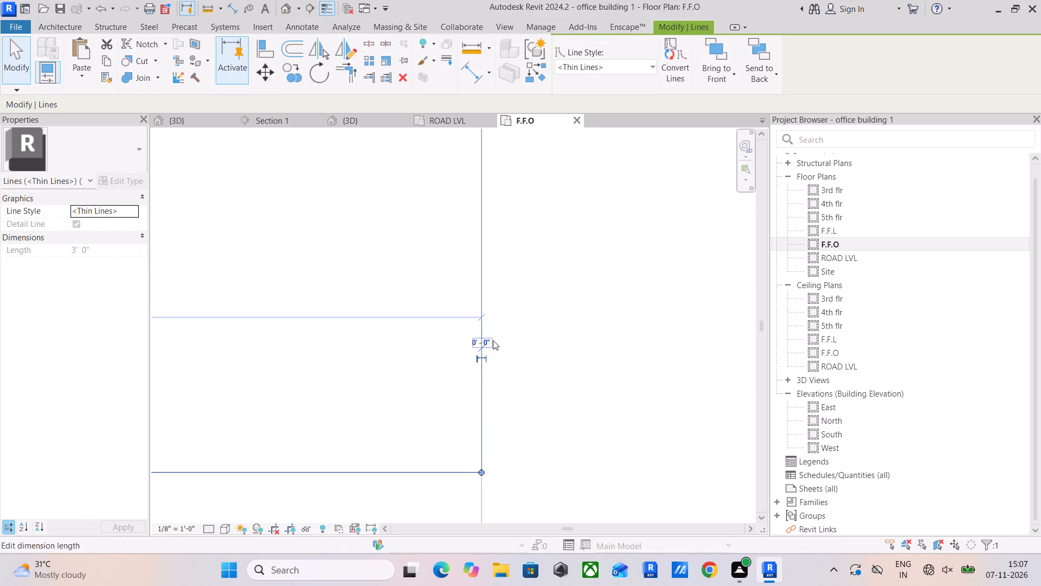
pyautogui.scroll(-10, 493, 341)
pyautogui.moveTo(532, 362); pyautogui.dragTo(679, 355, button='middle')
pyautogui.scroll(-6, 576, 365)
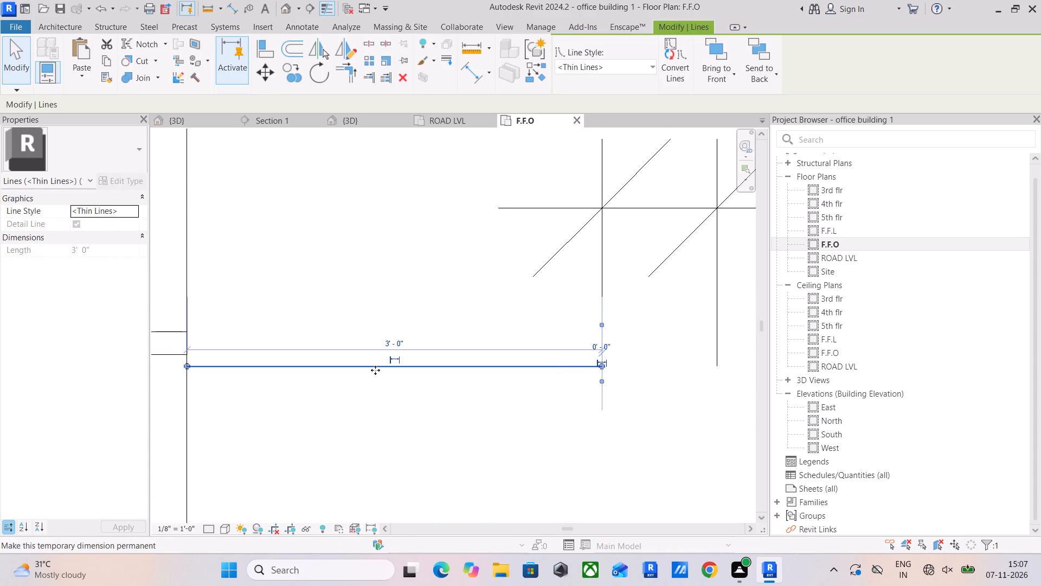
pyautogui.moveTo(375, 370); pyautogui.dragTo(382, 372, button='middle')
pyautogui.press('Escape')
pyautogui.press('Escape')
pyautogui.press('Escape')
pyautogui.press('Escape')
# Delete the 10" dimension between the tread lines next to the corner landing by the partition.
pyautogui.click(612, 316)
pyautogui.scroll(-5, 657, 290)
pyautogui.moveTo(656, 295); pyautogui.dragTo(629, 327, button='middle')
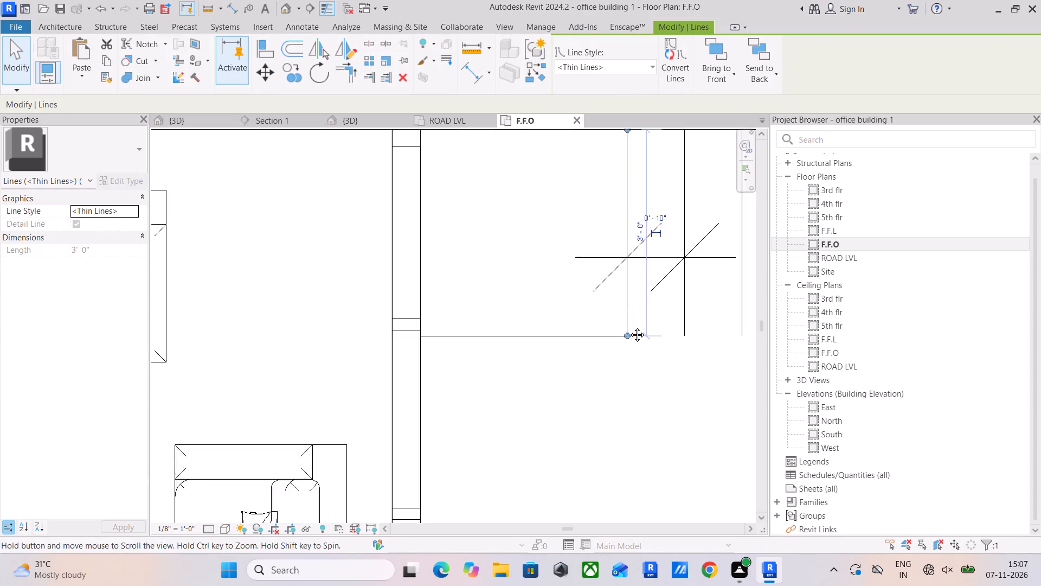
pyautogui.moveTo(629, 327); pyautogui.dragTo(601, 365, button='middle')
pyautogui.press('Escape')
pyautogui.click(616, 325)
pyautogui.press('Delete')
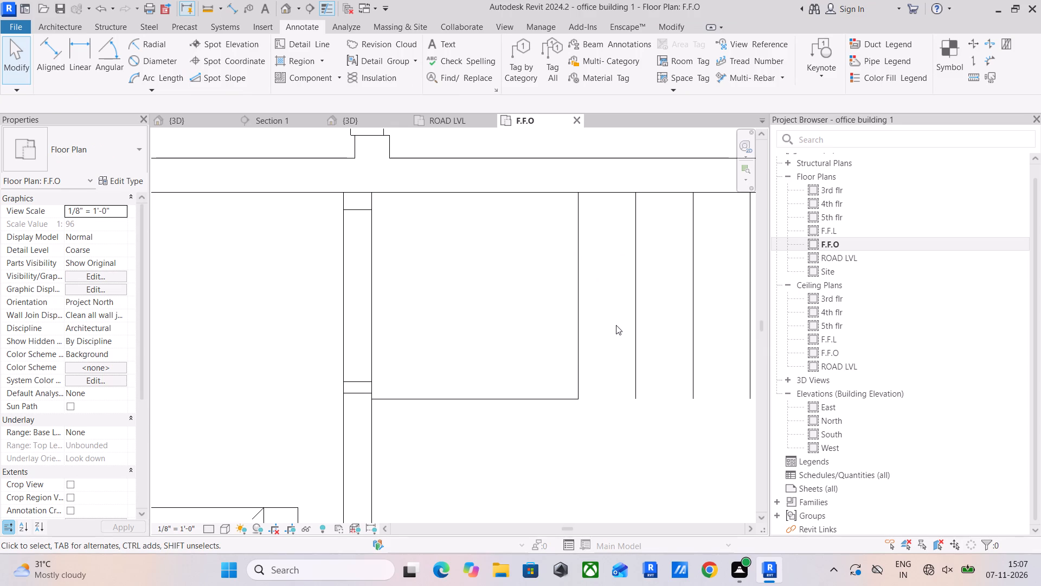
# Copy the 3' landing line 10" down into the conference room to start a flight along the partition.
pyautogui.scroll(-5, 615, 330)
pyautogui.moveTo(617, 340); pyautogui.dragTo(531, 219, button='middle')
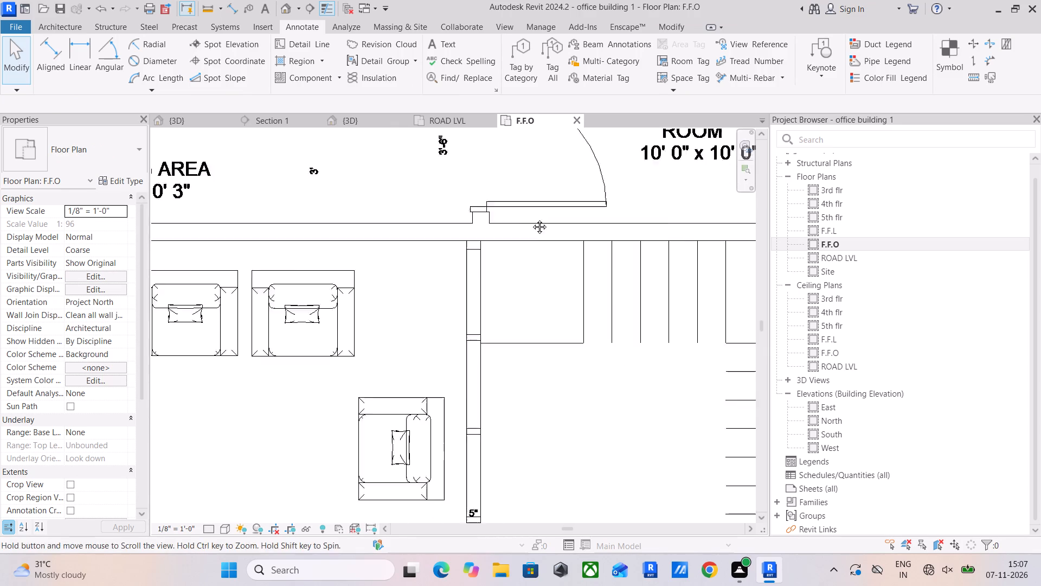
pyautogui.moveTo(531, 219); pyautogui.dragTo(527, 213, button='middle')
pyautogui.scroll(-3, 519, 276)
pyautogui.moveTo(520, 288); pyautogui.dragTo(496, 359, button='middle')
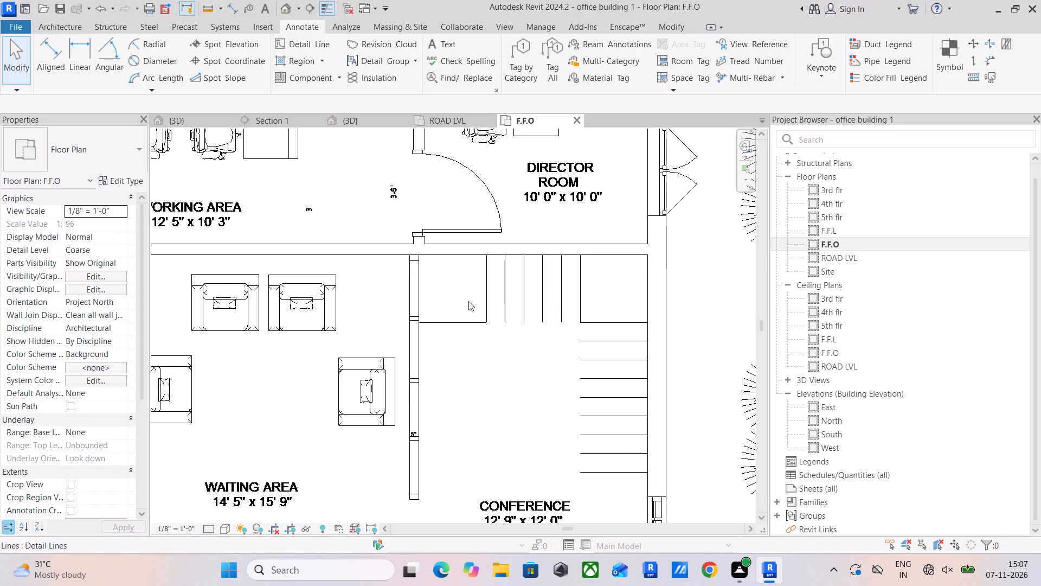
pyautogui.click(472, 319)
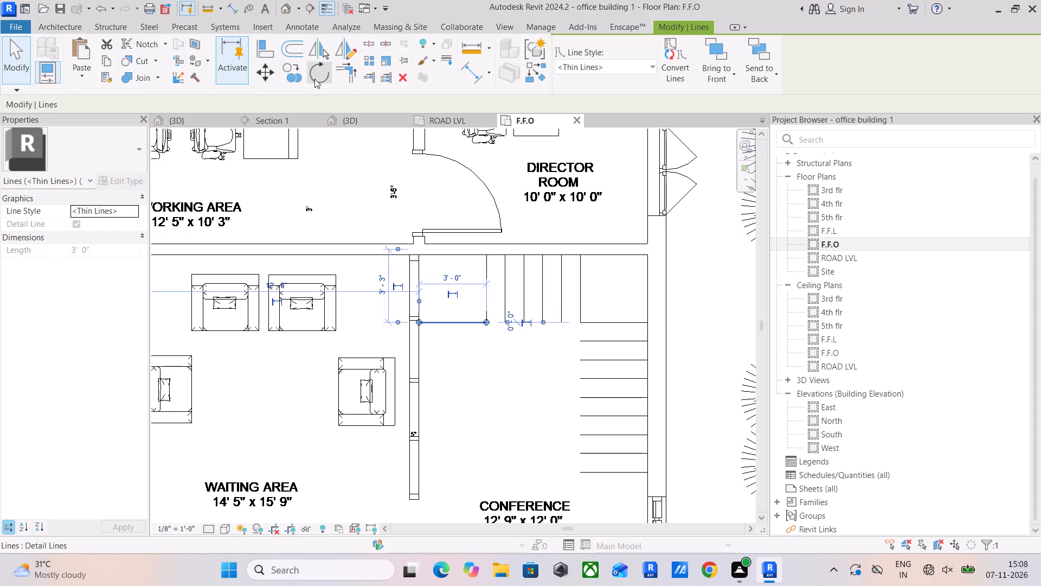
pyautogui.click(289, 75)
pyautogui.click(487, 320)
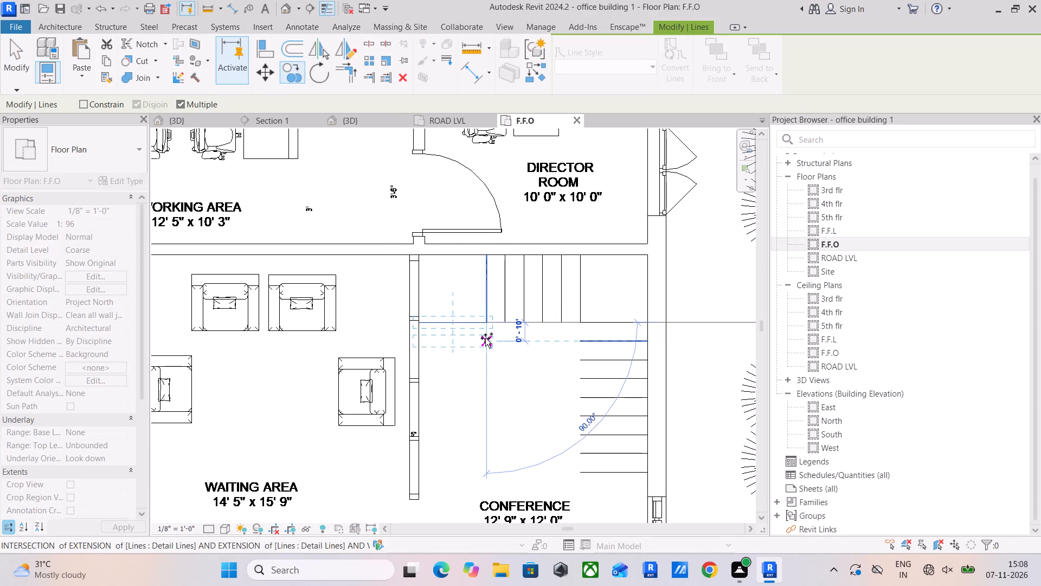
pyautogui.click(485, 338)
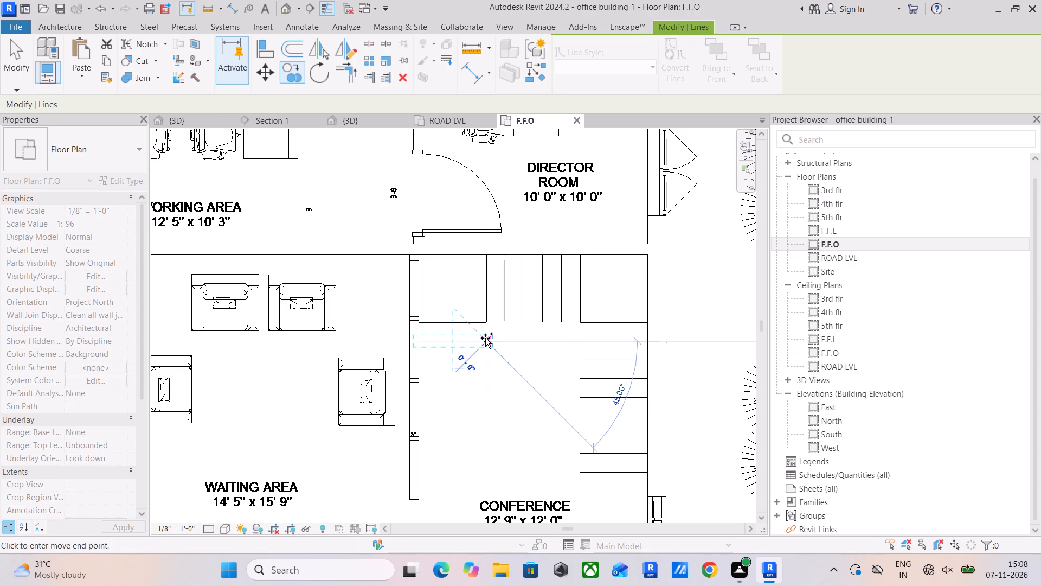
pyautogui.press('Escape')
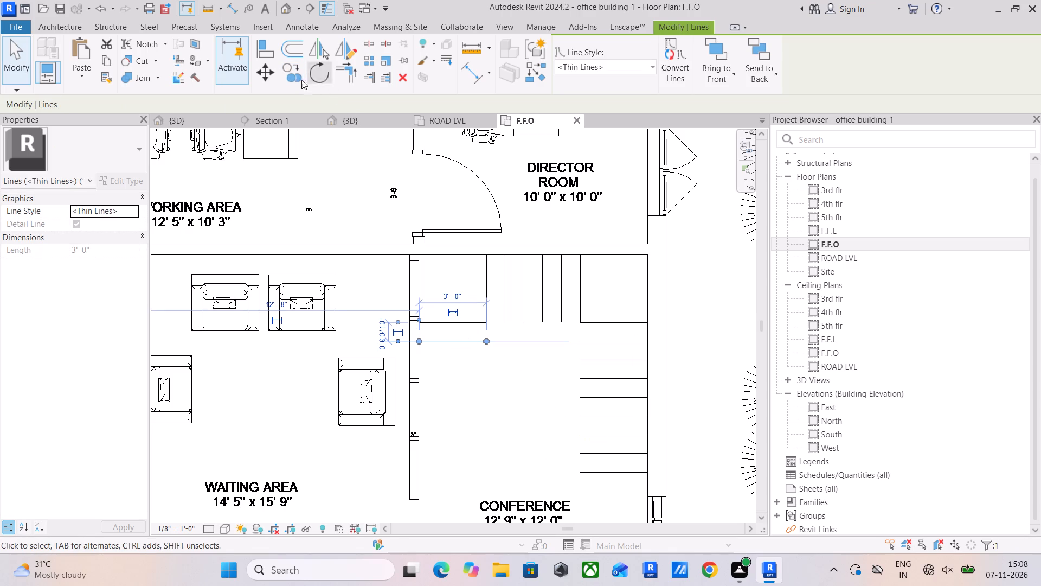
# Copy the new tread line twice more along the partition at 10" spacing.
pyautogui.click(292, 76)
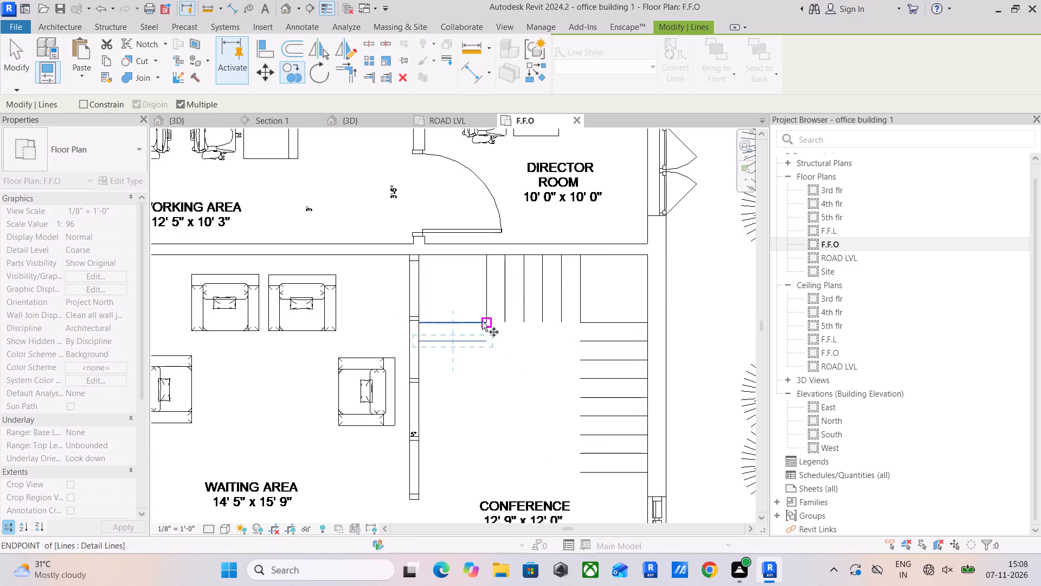
pyautogui.click(483, 321)
pyautogui.click(486, 340)
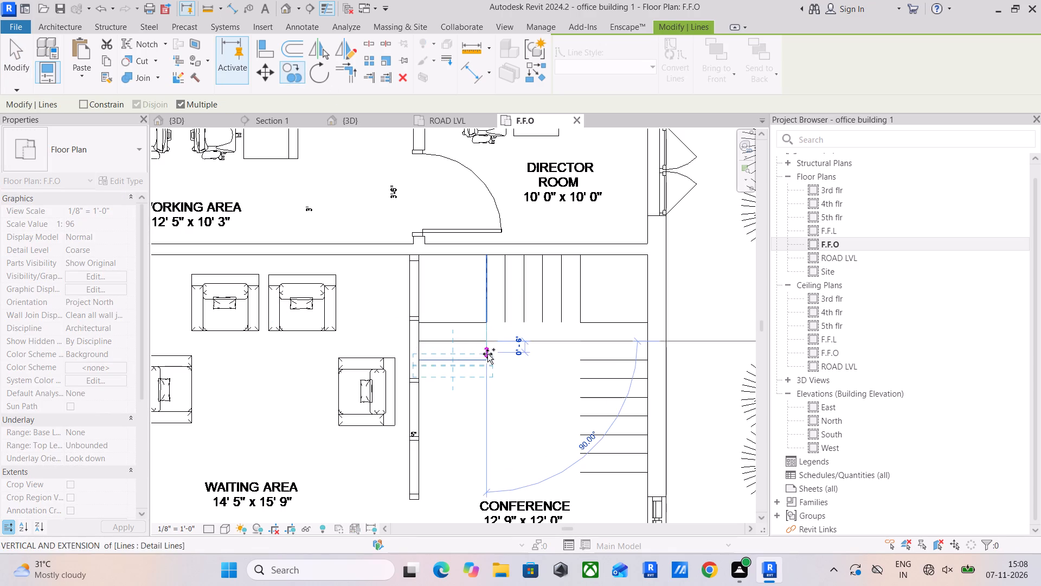
pyautogui.click(489, 357)
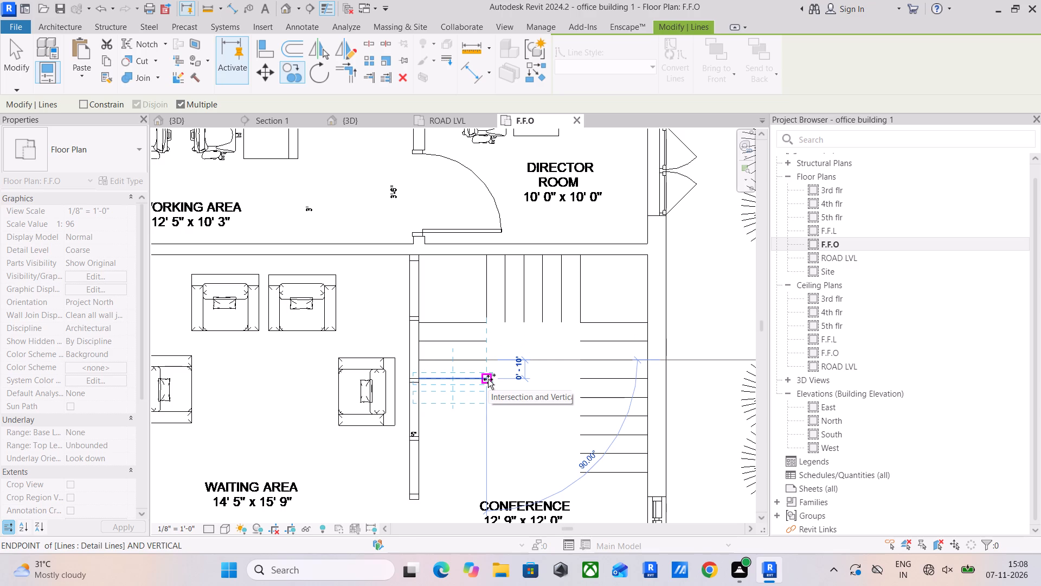
pyautogui.press('Escape')
pyautogui.press('Escape')
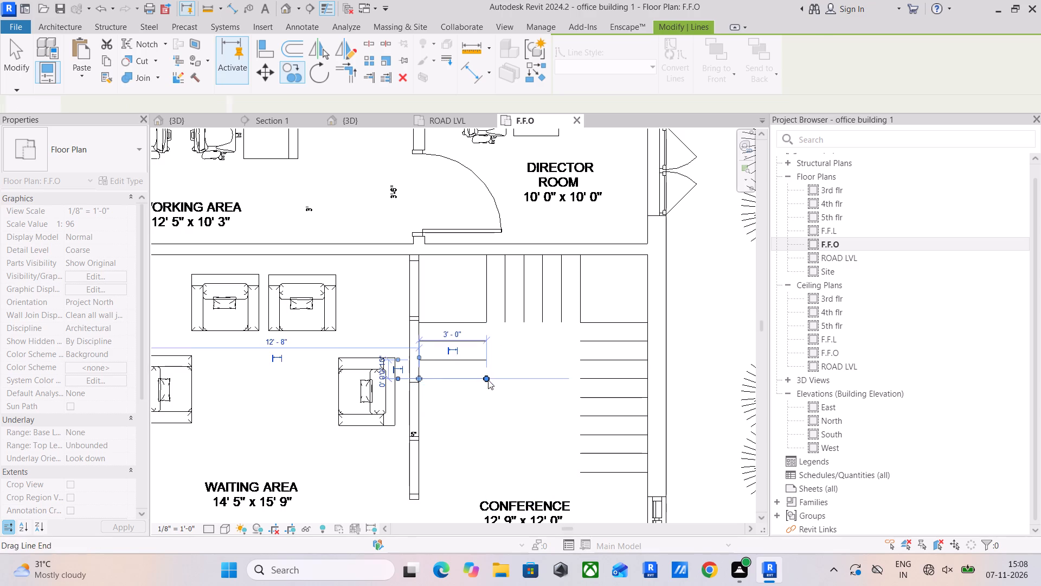
pyautogui.press('Escape')
pyautogui.press('Escape')
# Extend the tread line bordering the partition-side landing down to the end of the lowest copied tread.
pyautogui.moveTo(500, 379); pyautogui.dragTo(530, 355, button='middle')
pyautogui.click(515, 280)
pyautogui.scroll(3, 513, 304)
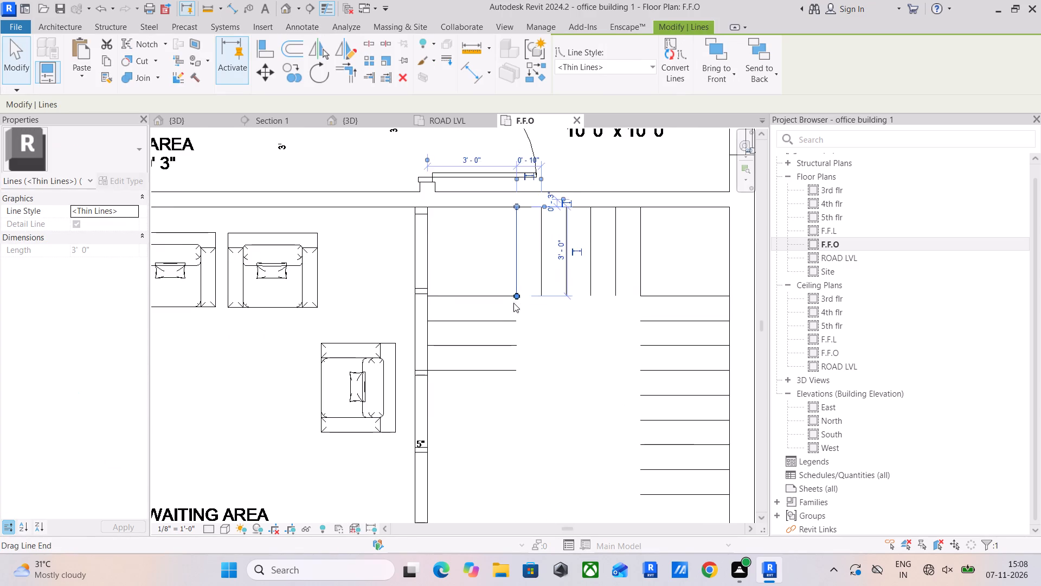
pyautogui.moveTo(516, 292); pyautogui.dragTo(511, 378)
pyautogui.press('Escape')
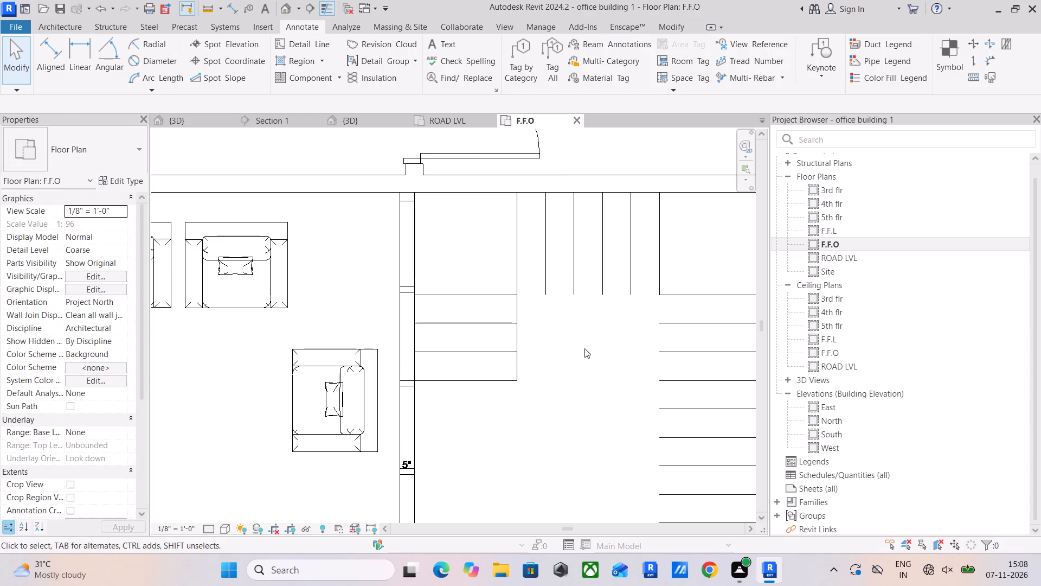
# Extend the partition-side landing line across the middle flight to the corner of the opposite landing.
pyautogui.click(494, 299)
pyautogui.moveTo(516, 295); pyautogui.dragTo(637, 299)
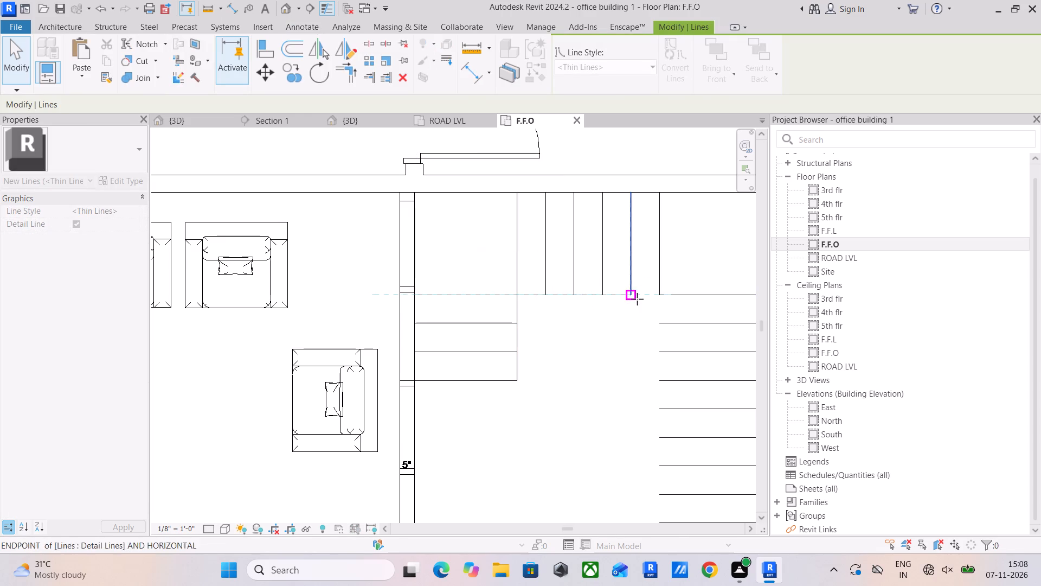
pyautogui.moveTo(637, 299); pyautogui.dragTo(660, 301)
# Extend the opposite landing's inner edge line down to the last tread of the flight along the exterior wall.
pyautogui.click(661, 270)
pyautogui.scroll(-2, 657, 295)
pyautogui.moveTo(662, 295); pyautogui.dragTo(664, 354)
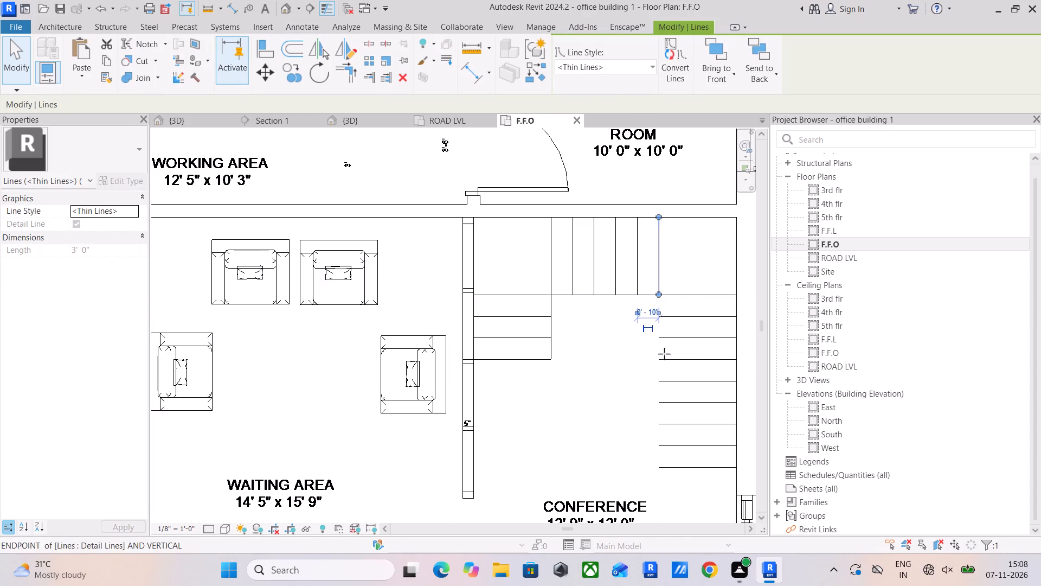
pyautogui.moveTo(664, 354); pyautogui.dragTo(655, 468)
pyautogui.press('Escape')
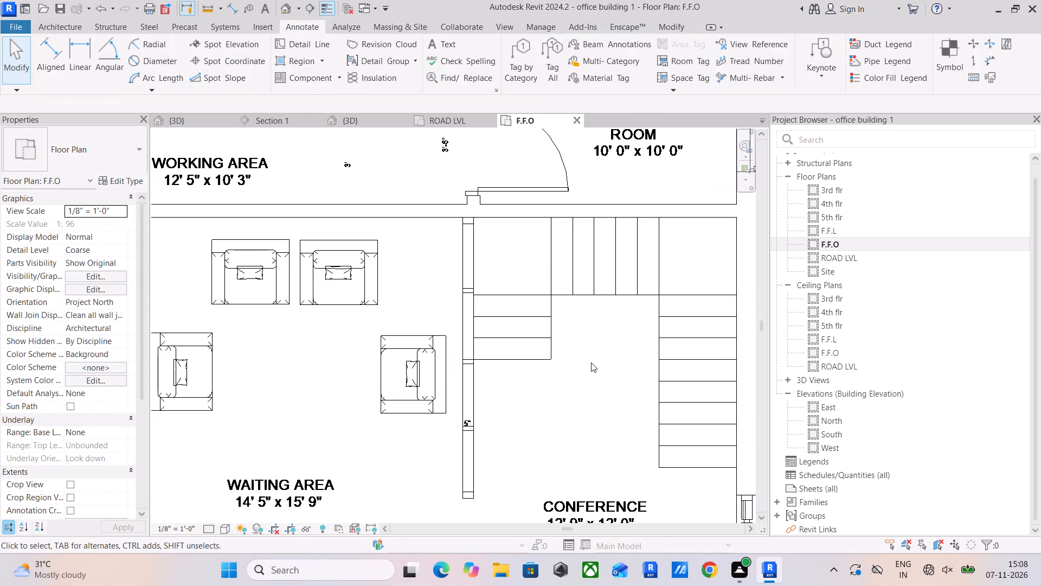
# Delete the last 3' tread line of the flight along the exterior wall.
pyautogui.scroll(-5, 592, 362)
pyautogui.moveTo(602, 362); pyautogui.dragTo(560, 330, button='middle')
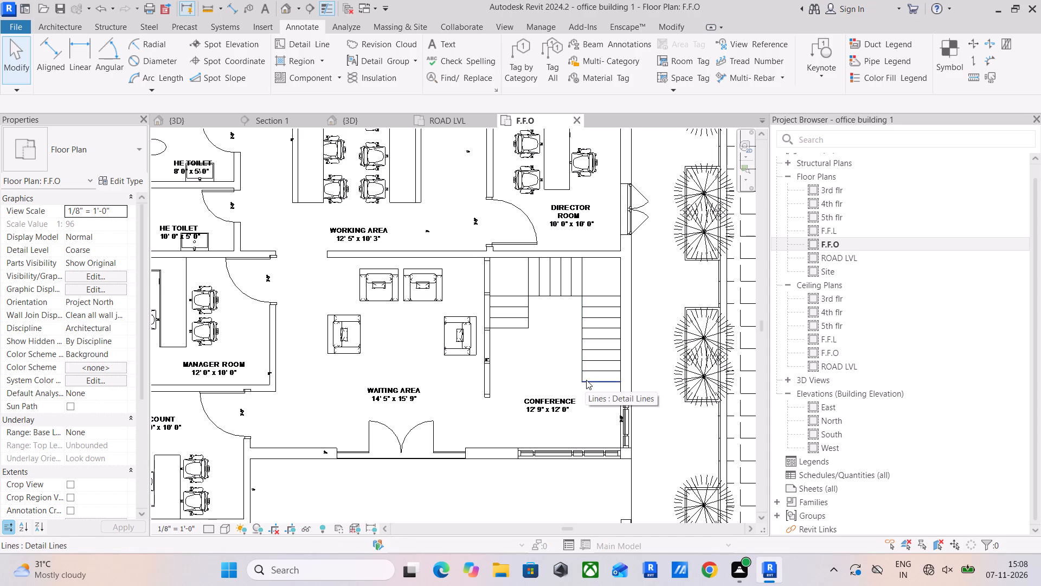
pyautogui.scroll(4, 593, 373)
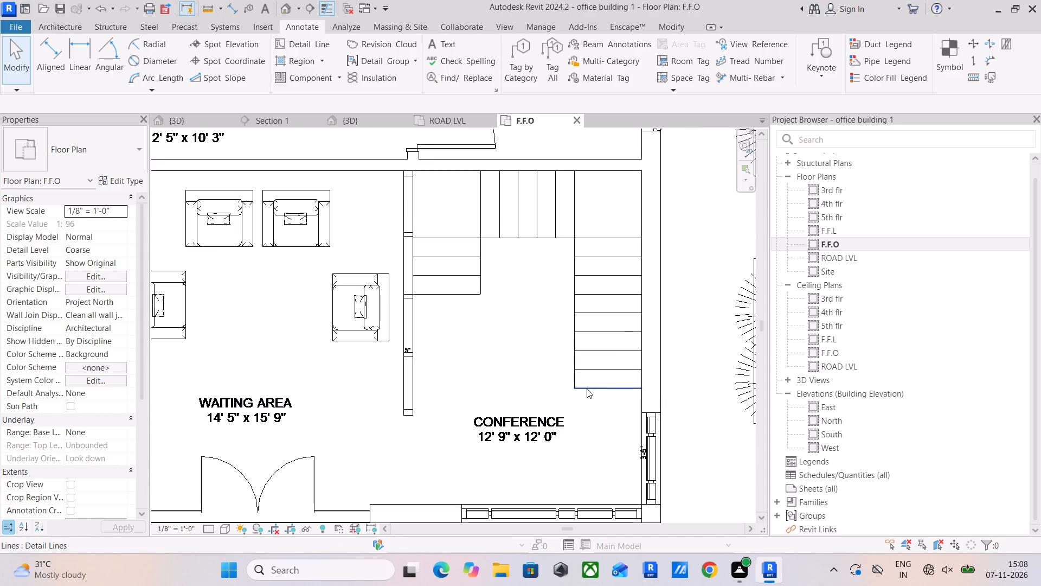
pyautogui.click(587, 388)
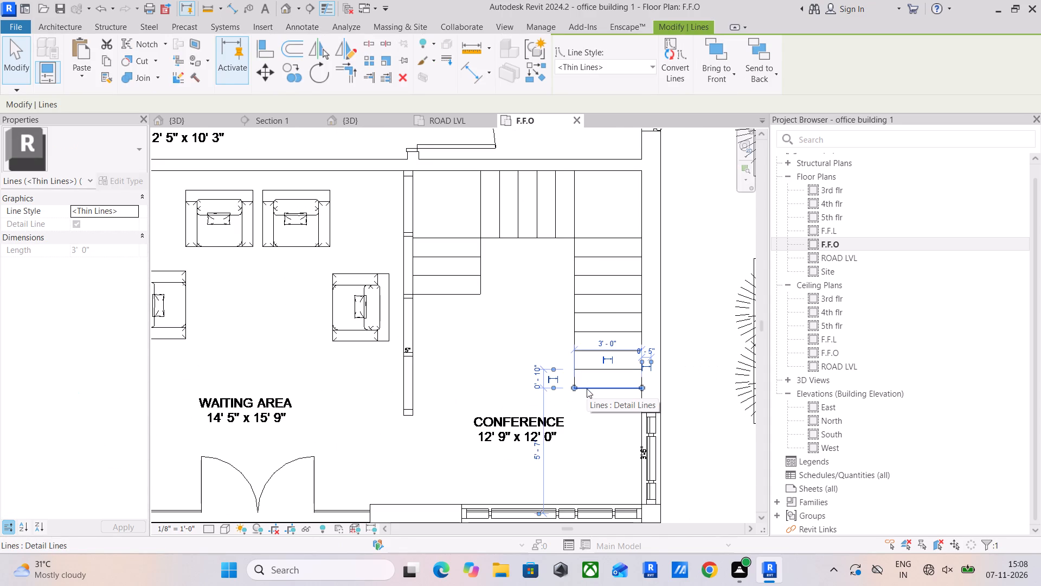
pyautogui.press('Delete')
# Shorten the exterior-wall flight's inner edge line to 8' 10" so it ends at the flight's last remaining tread.
pyautogui.click(573, 379)
pyautogui.moveTo(573, 386); pyautogui.dragTo(576, 373)
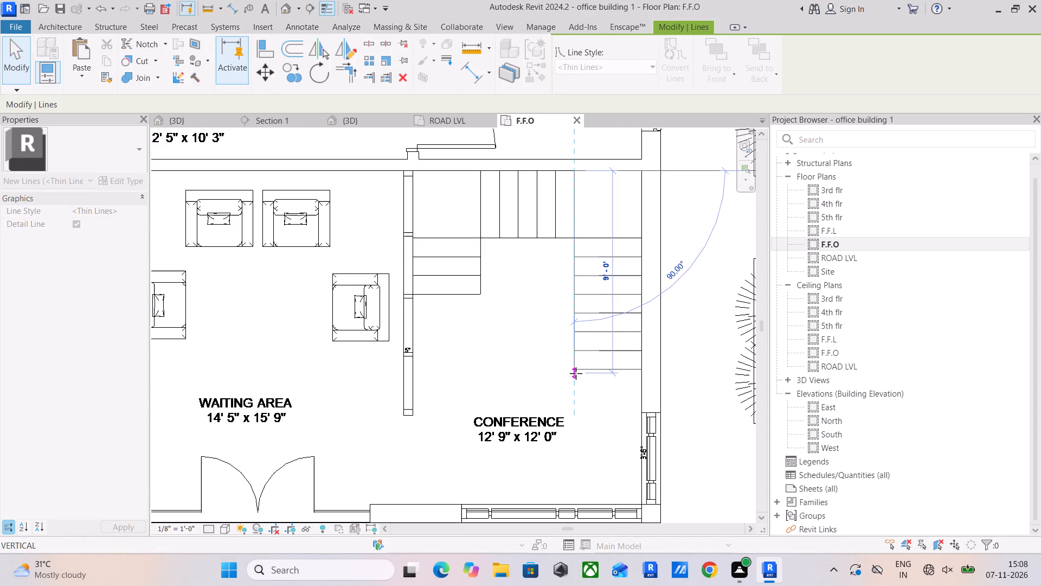
pyautogui.moveTo(576, 373); pyautogui.dragTo(576, 371)
pyautogui.scroll(4, 576, 371)
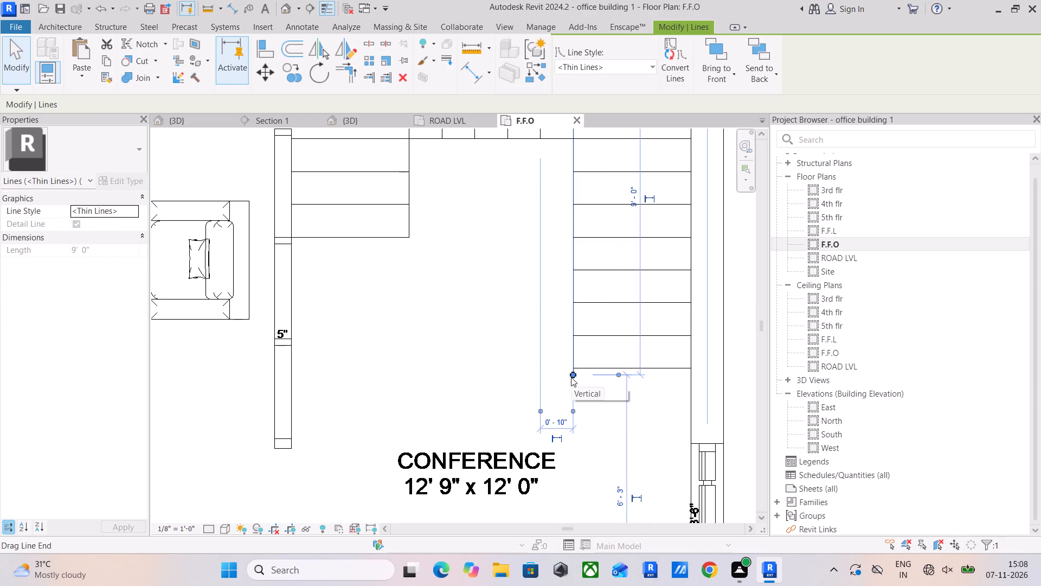
pyautogui.moveTo(572, 373); pyautogui.dragTo(574, 367)
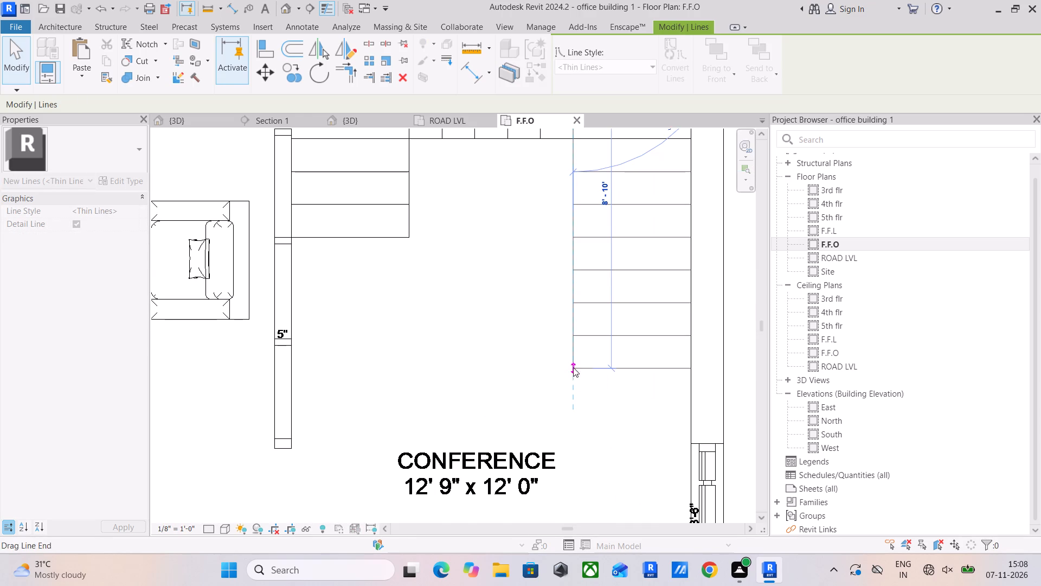
pyautogui.scroll(10, 564, 373)
pyautogui.click(570, 361)
# Select the lowest tread line of the flight along the partition.
pyautogui.scroll(-10, 603, 373)
pyautogui.moveTo(540, 349); pyautogui.dragTo(539, 354, button='middle')
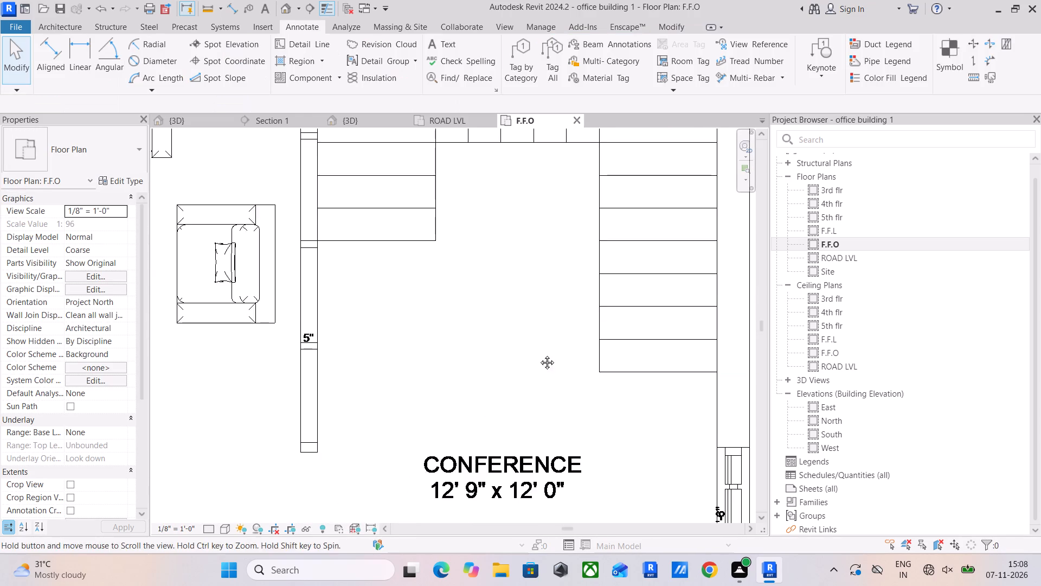
pyautogui.moveTo(539, 354); pyautogui.dragTo(539, 391, button='middle')
pyautogui.click(396, 275)
pyautogui.click(395, 280)
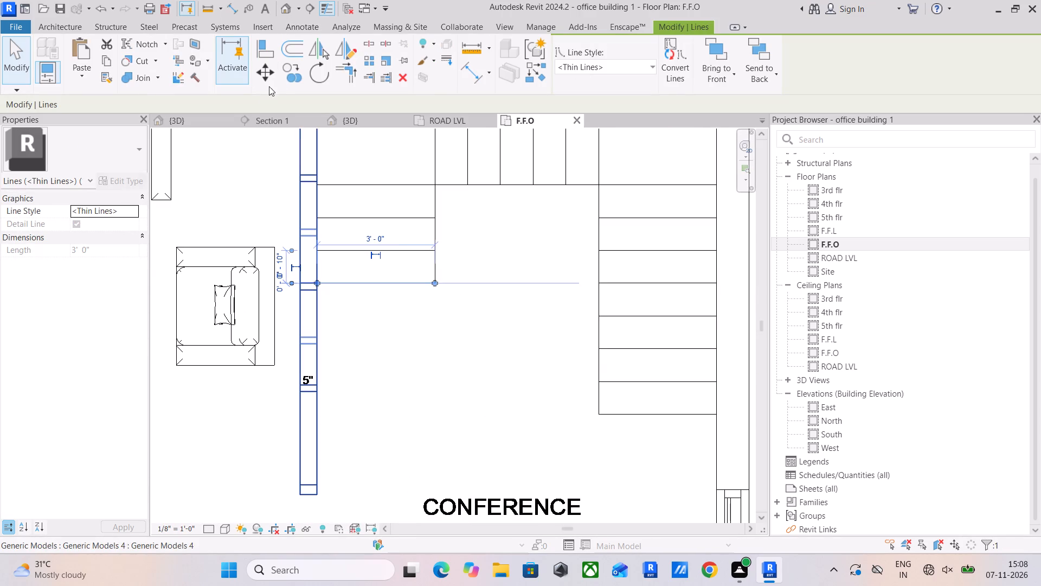